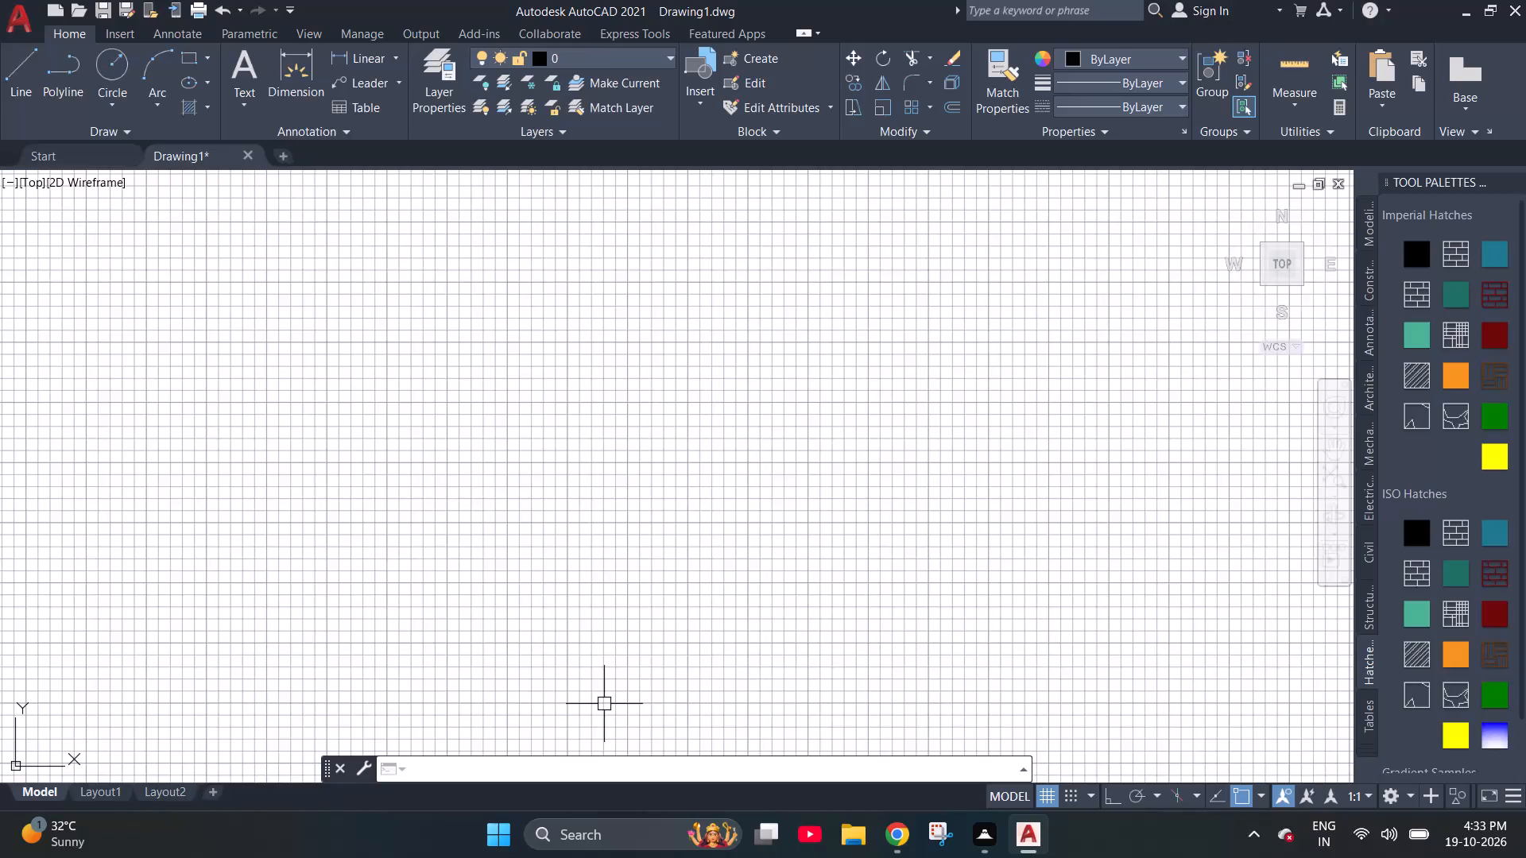
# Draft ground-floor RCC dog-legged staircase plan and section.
# Set the UCS icon to the Noorigin display option.
pyautogui.write('UUCS')
pyautogui.press('BackSpace')
pyautogui.press('BackSpace')
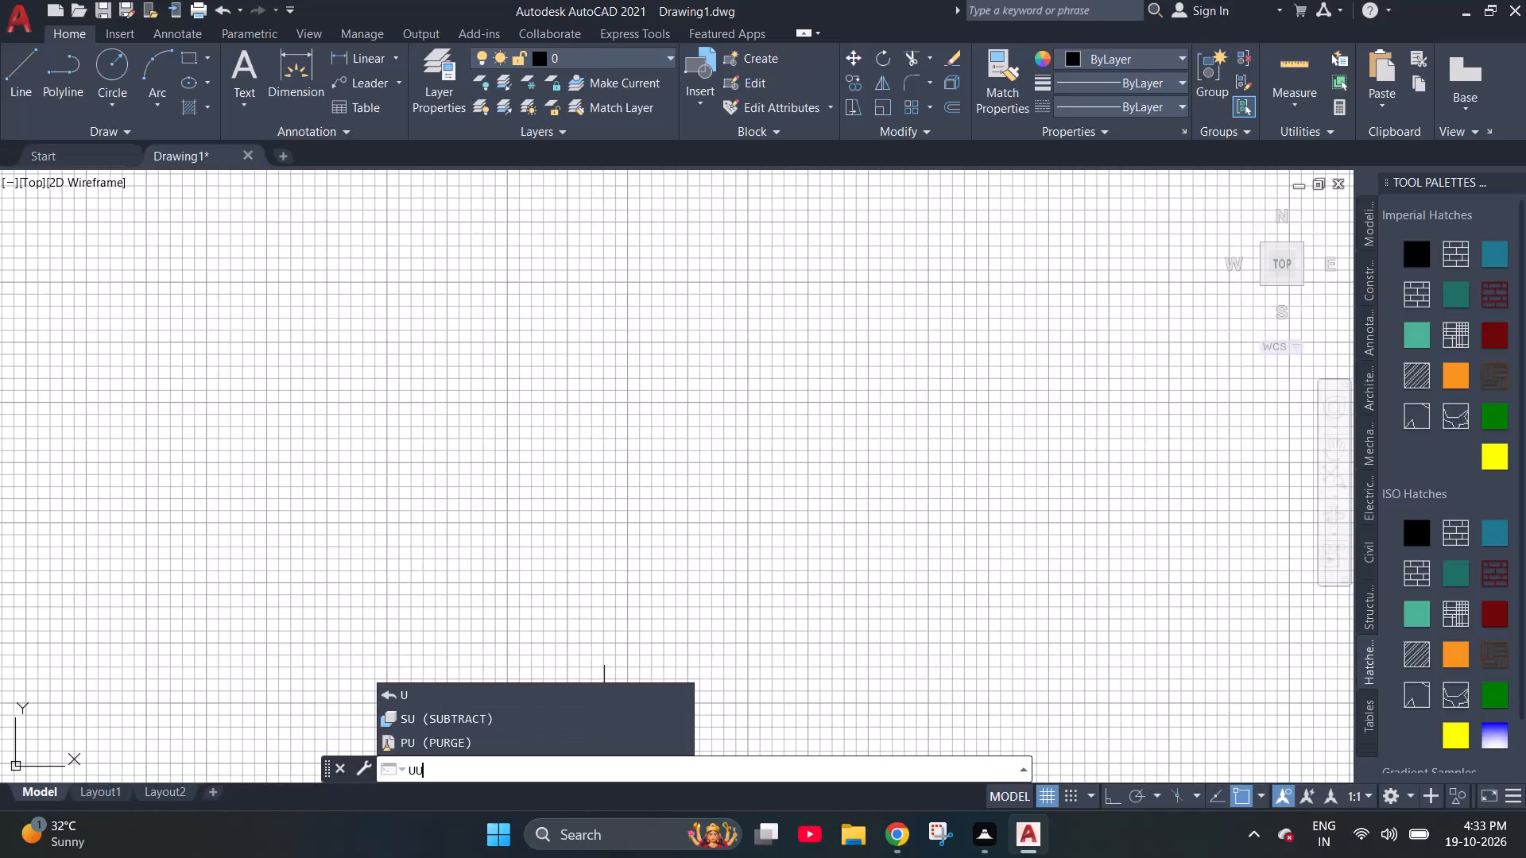
pyautogui.press('BackSpace')
pyautogui.write('CS')
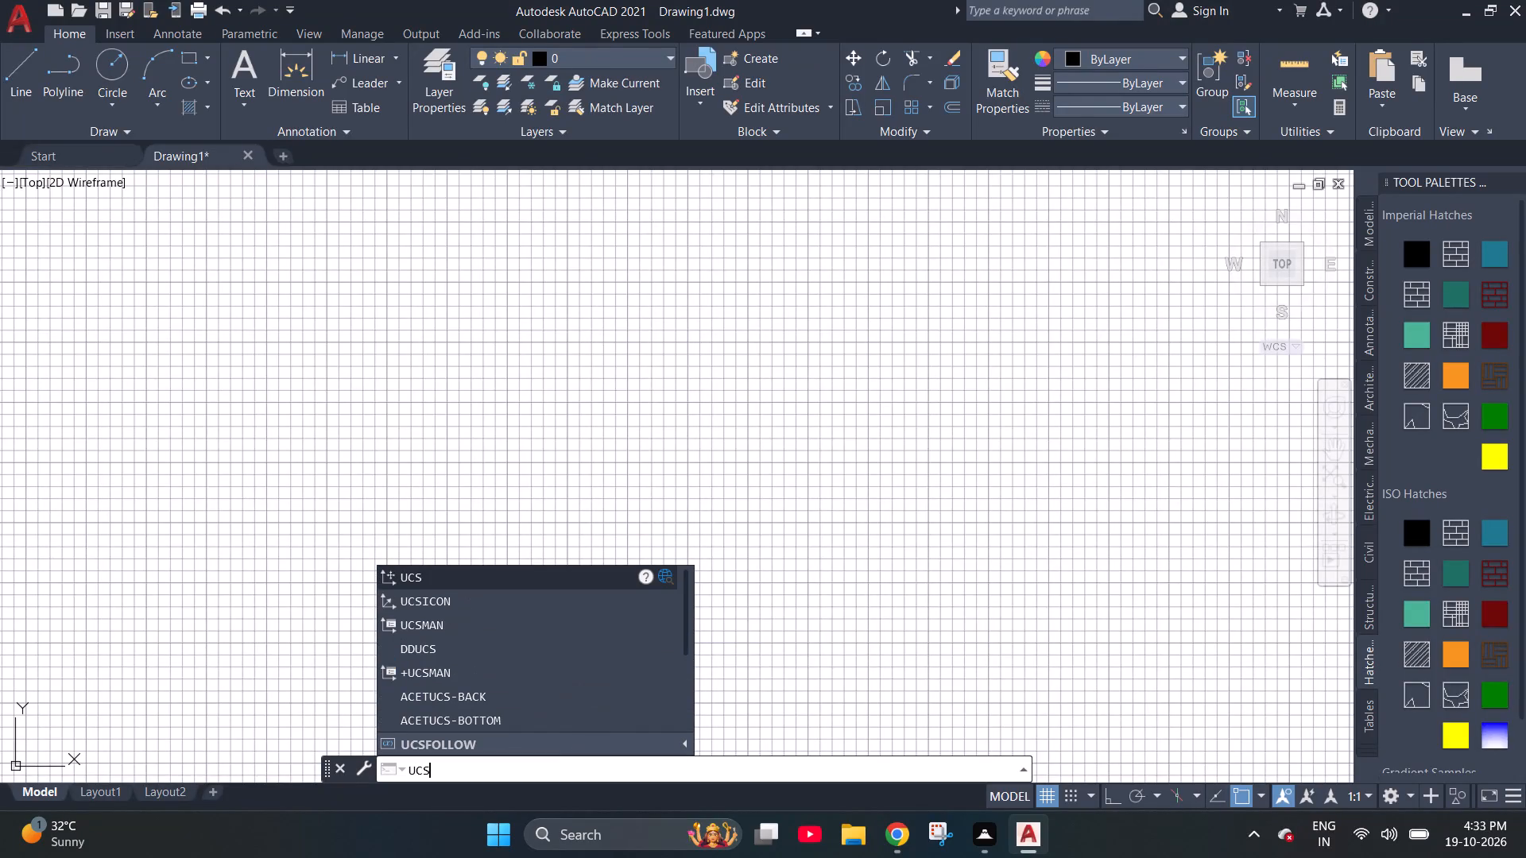
pyautogui.press('Down')
pyautogui.press('Return')
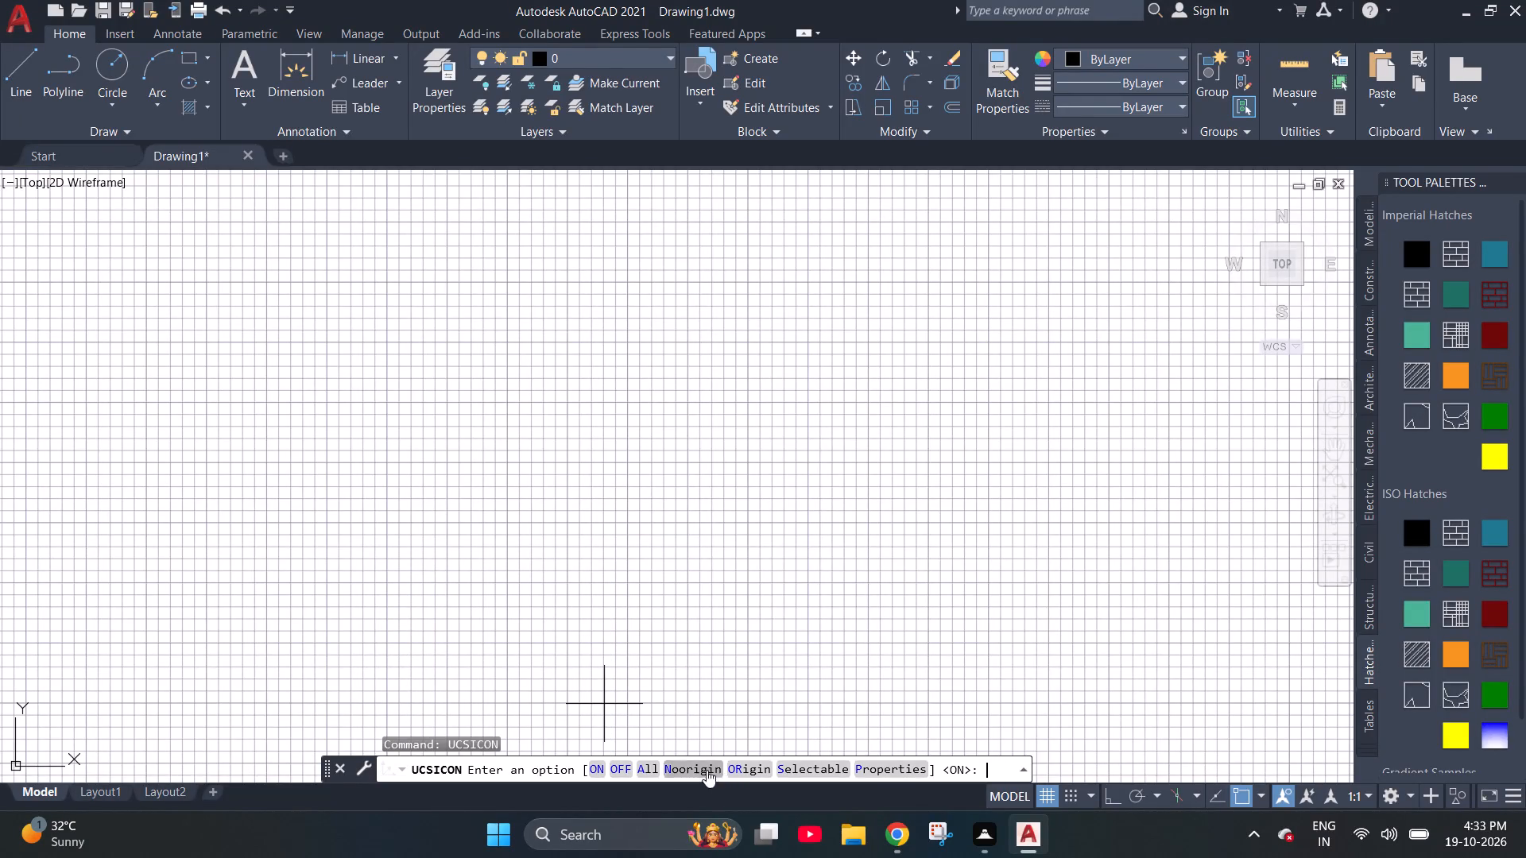
pyautogui.click(707, 770)
# Configure the drawing units to Engineering length with 0'-0" precision and an insertion scale in inches.
pyautogui.press('u')
pyautogui.press('n')
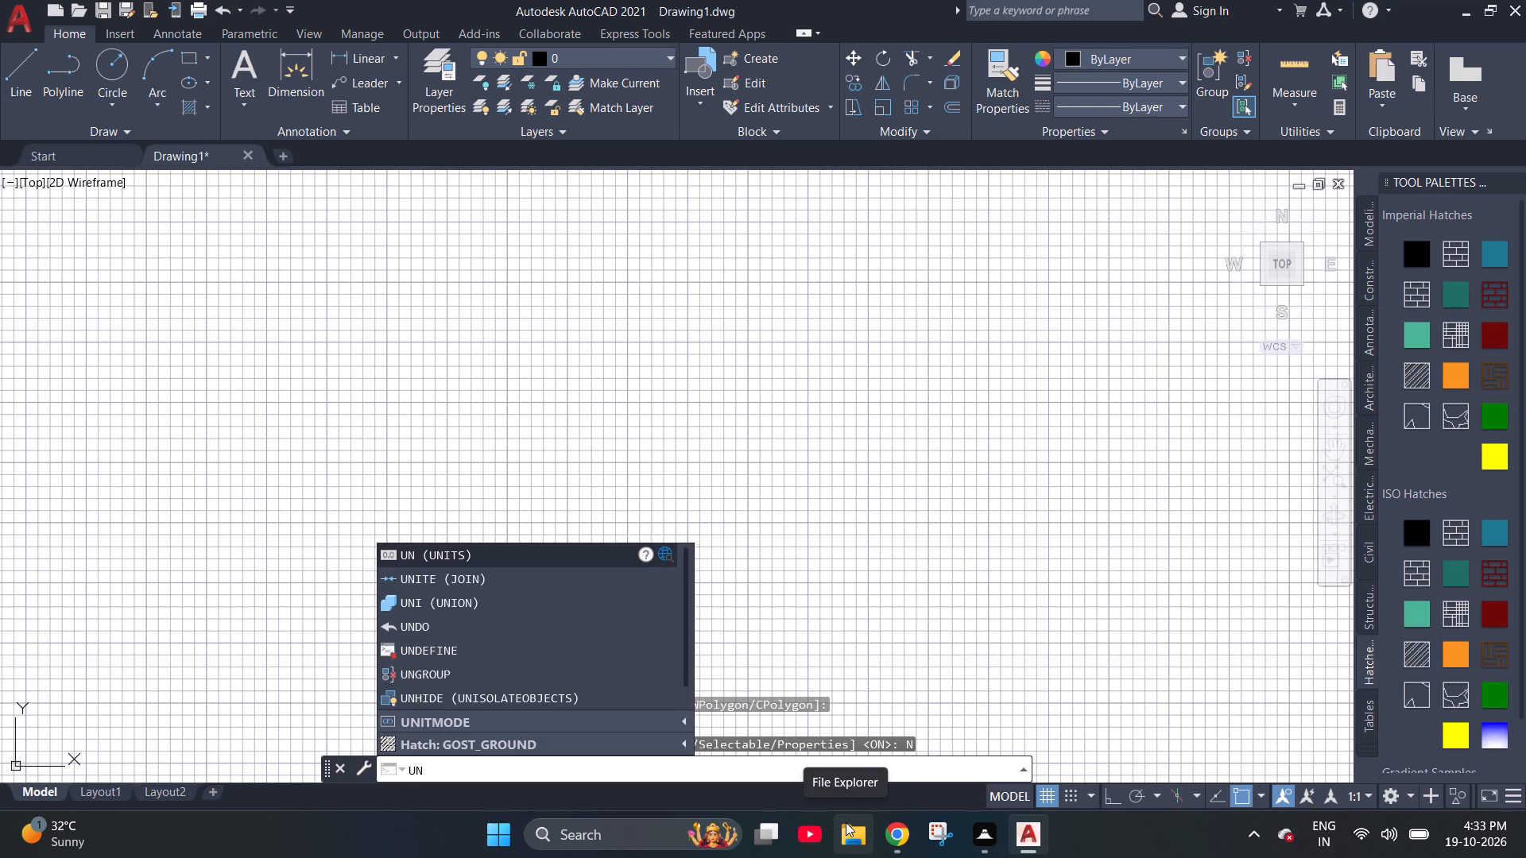
pyautogui.press('Return')
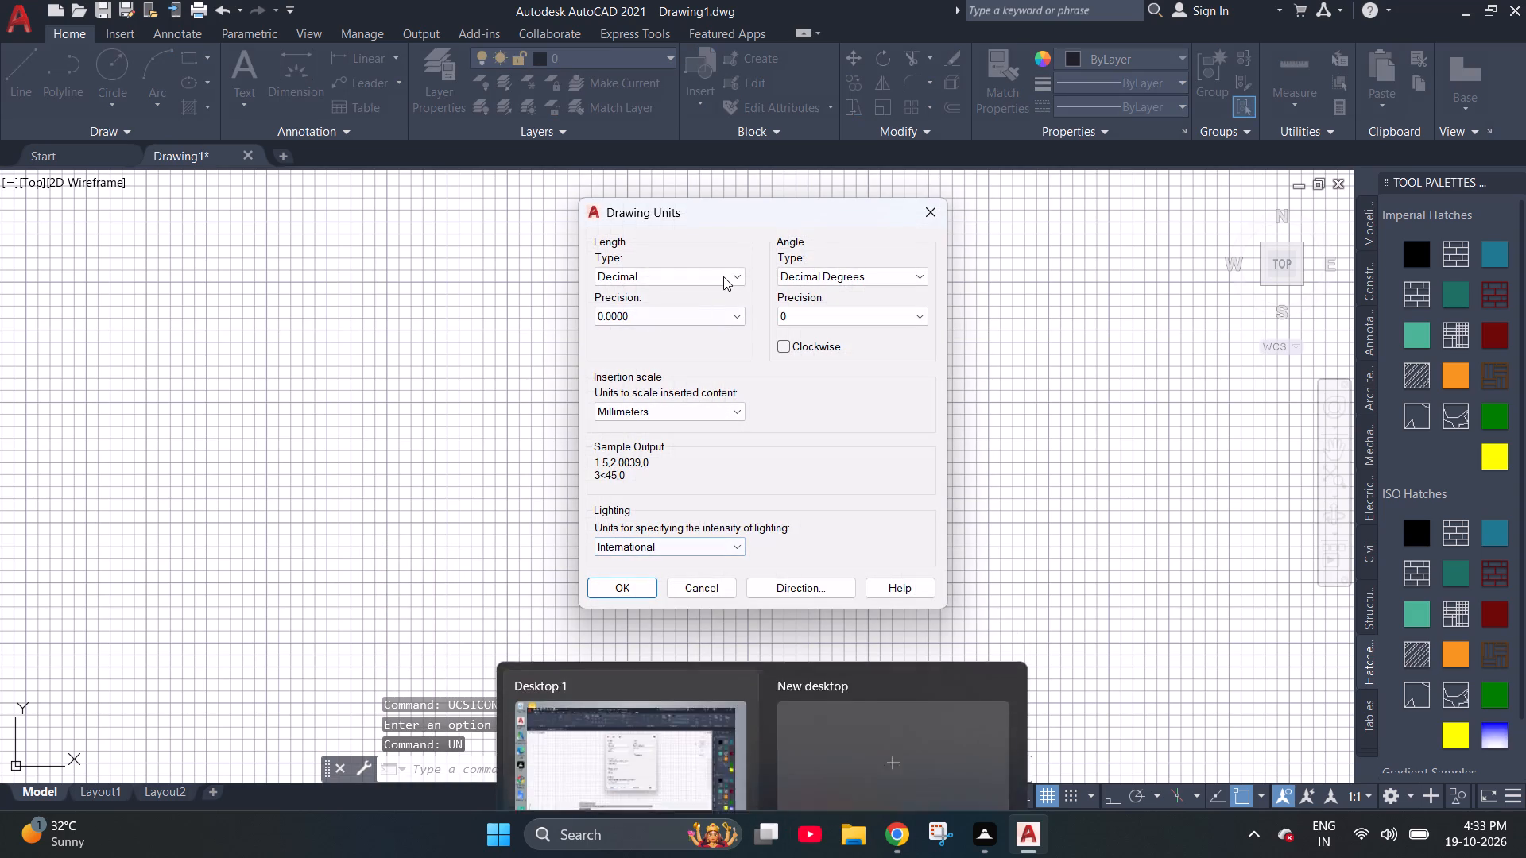
pyautogui.click(723, 276)
pyautogui.click(648, 319)
pyautogui.click(654, 316)
pyautogui.click(621, 337)
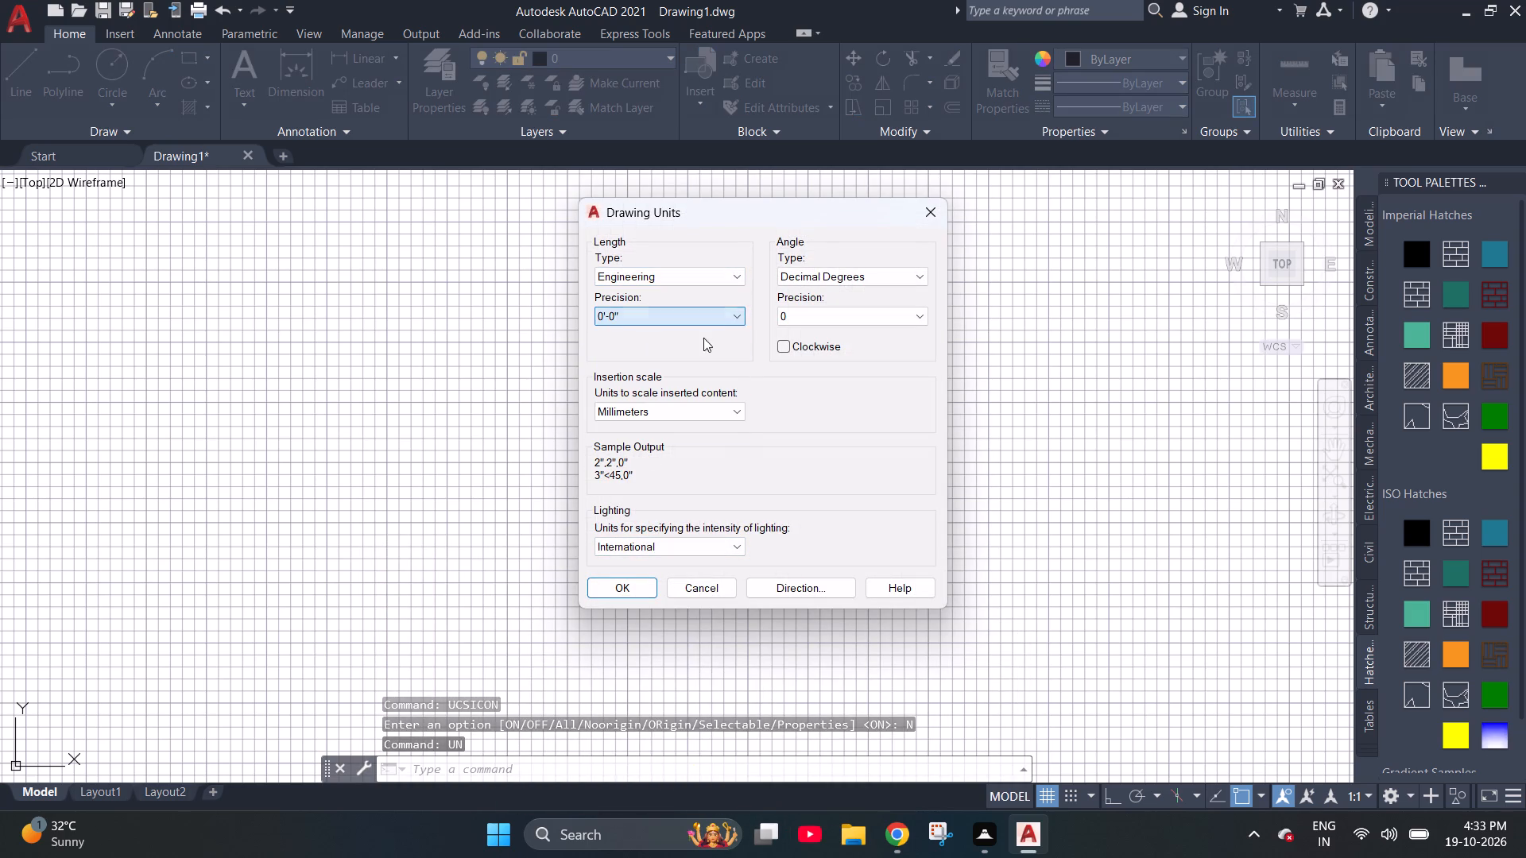
pyautogui.click(644, 415)
pyautogui.click(625, 436)
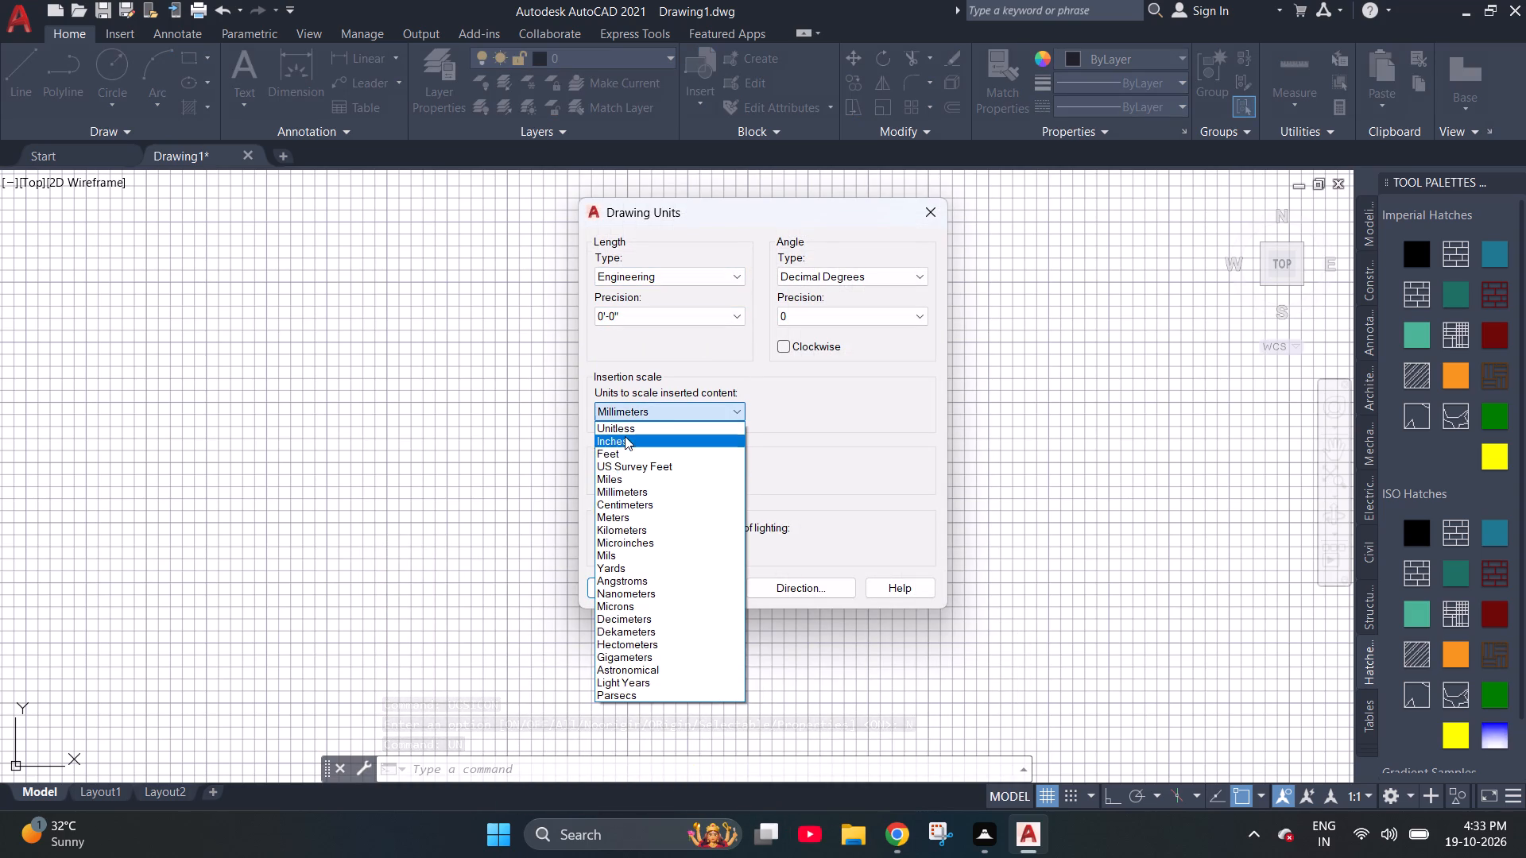
pyautogui.click(617, 583)
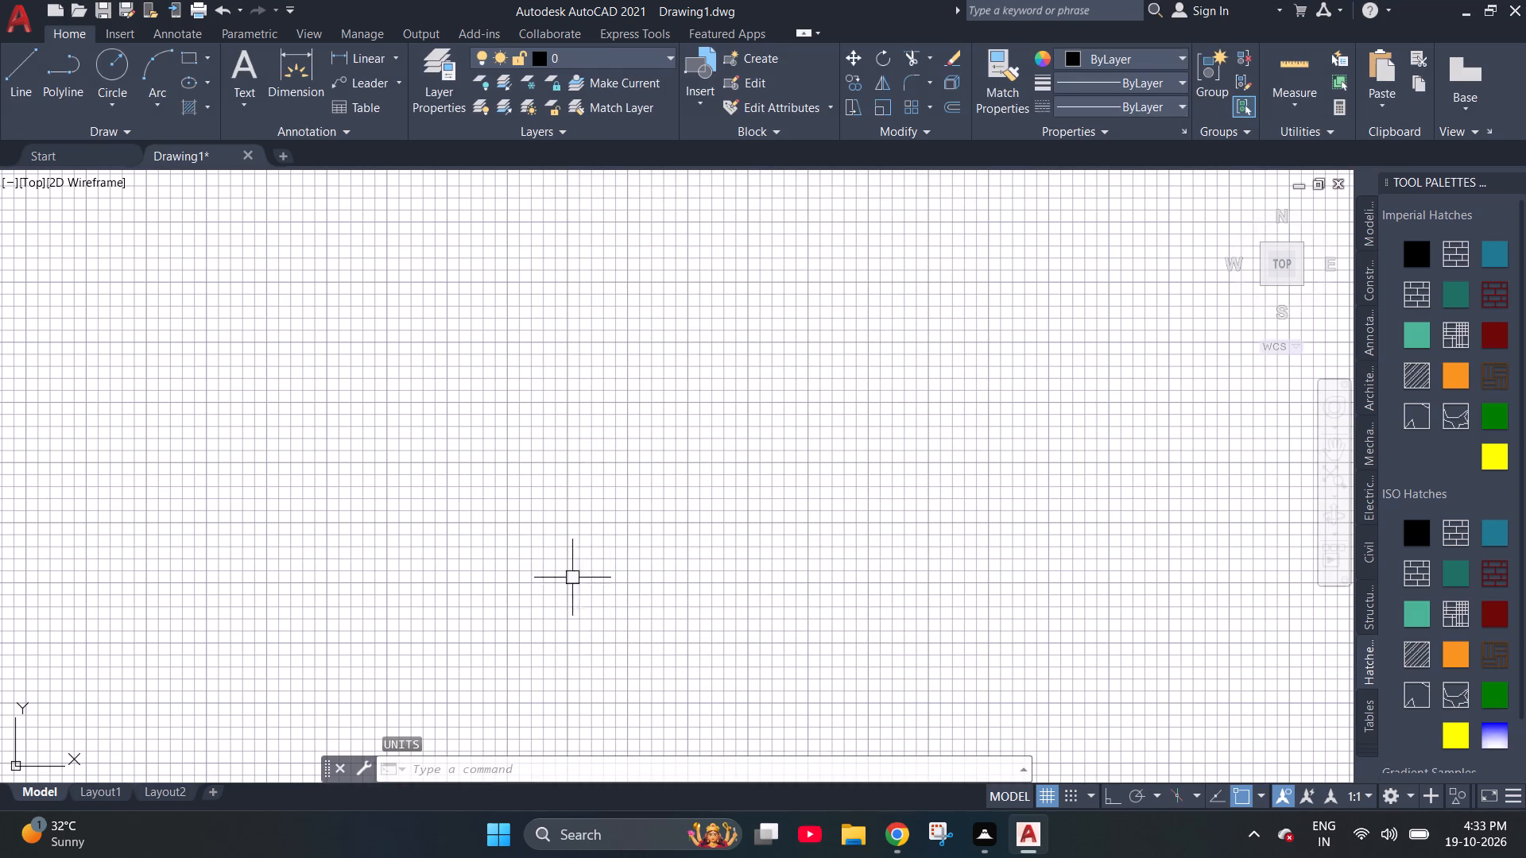
# Turn off the drawing grid display.
pyautogui.click(1039, 802)
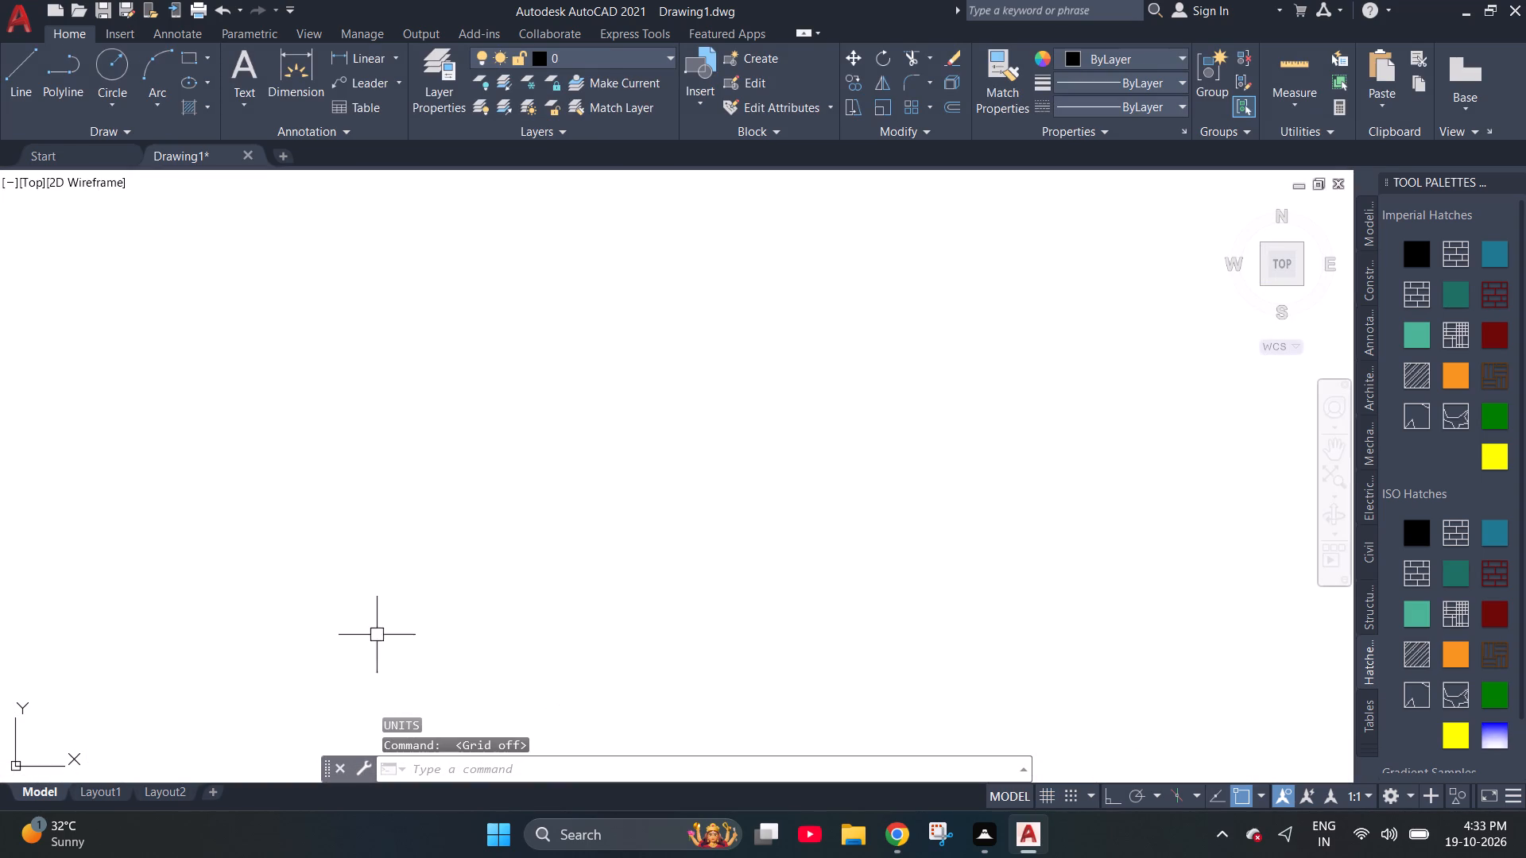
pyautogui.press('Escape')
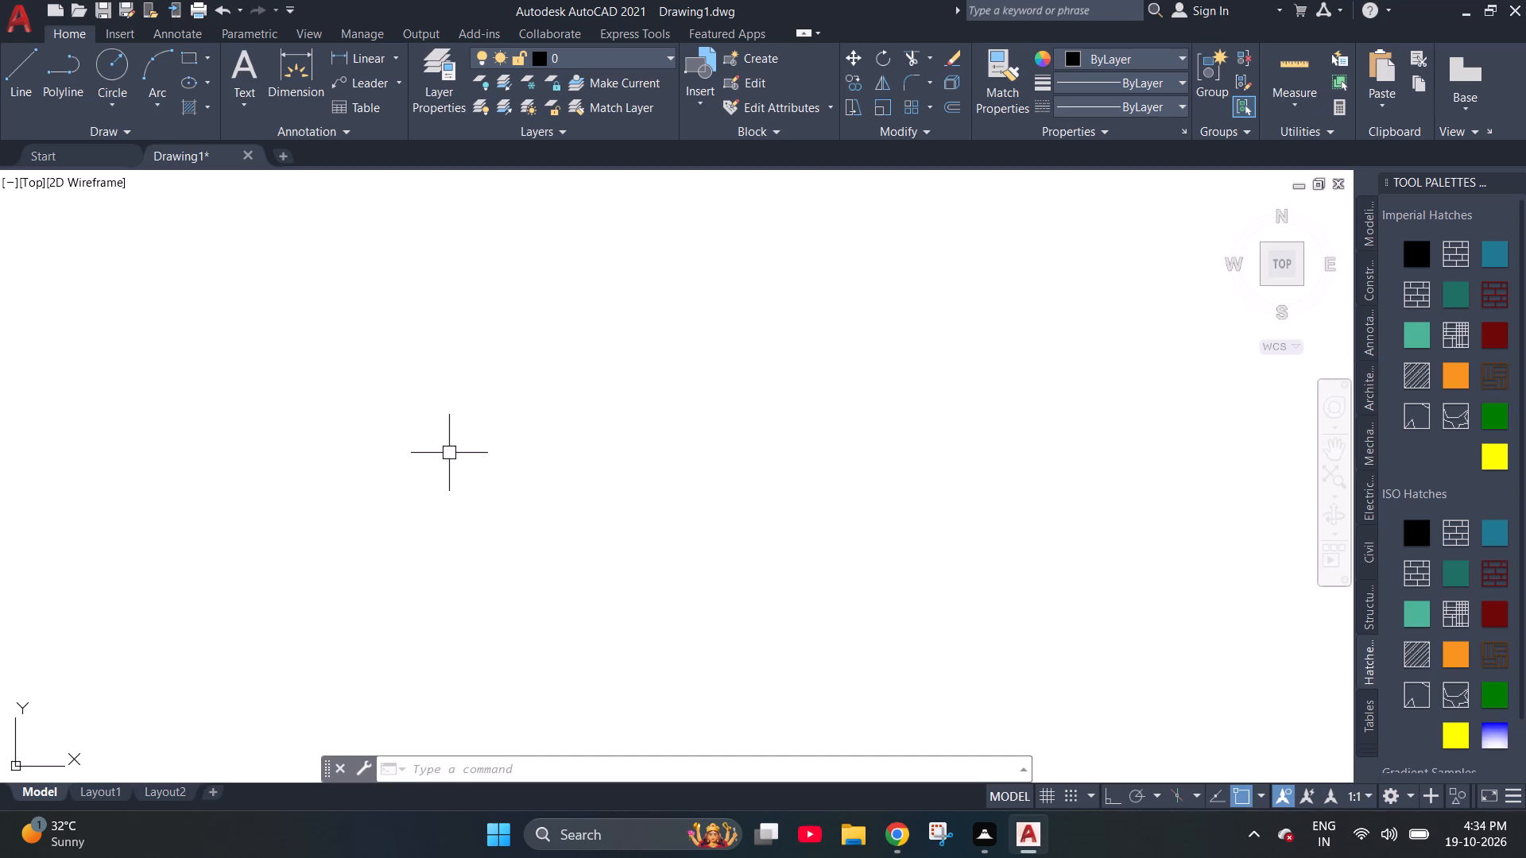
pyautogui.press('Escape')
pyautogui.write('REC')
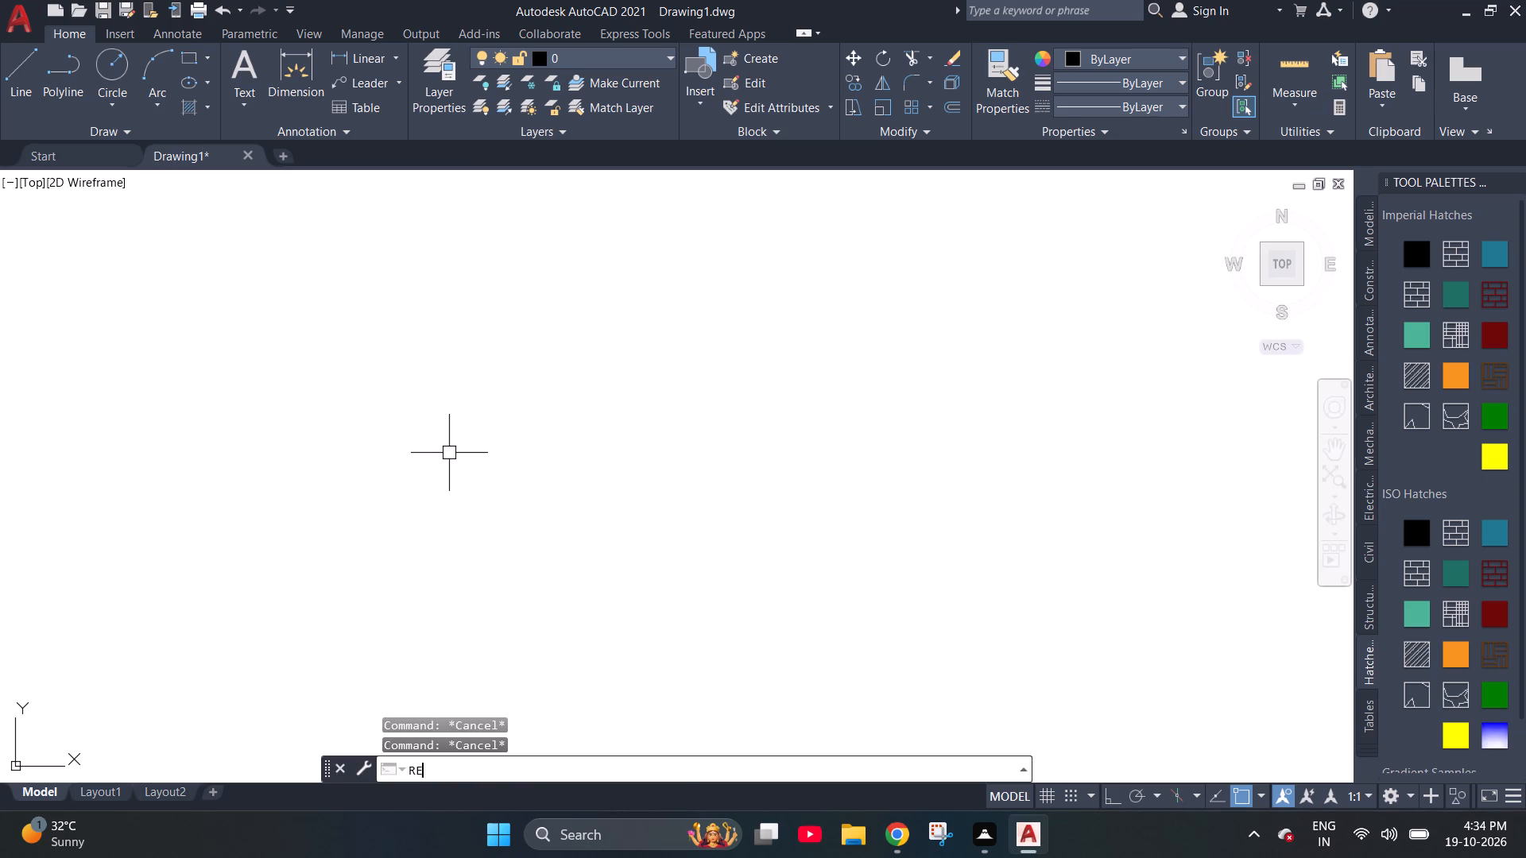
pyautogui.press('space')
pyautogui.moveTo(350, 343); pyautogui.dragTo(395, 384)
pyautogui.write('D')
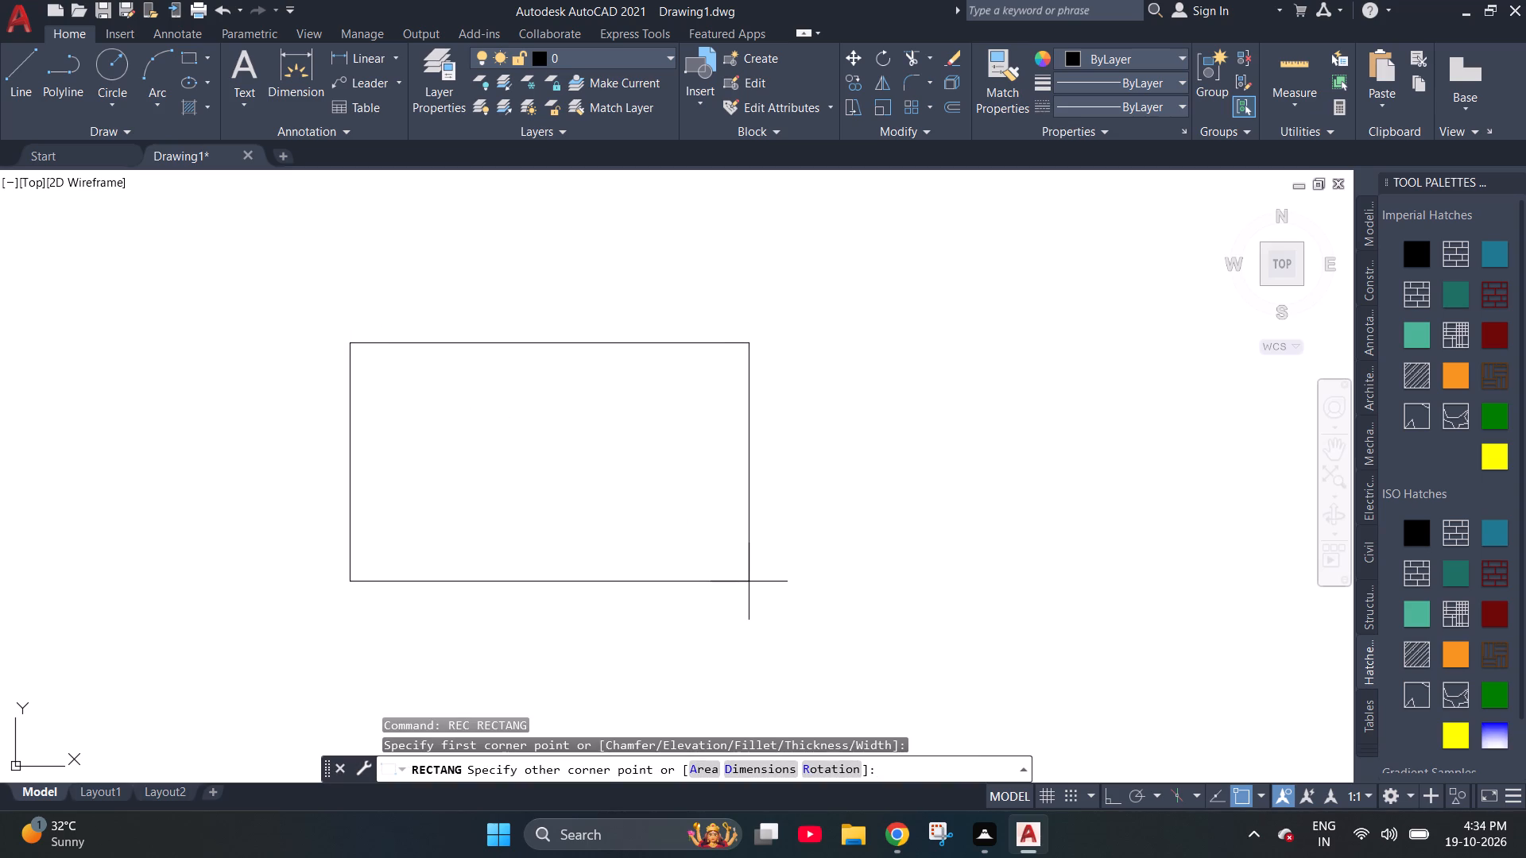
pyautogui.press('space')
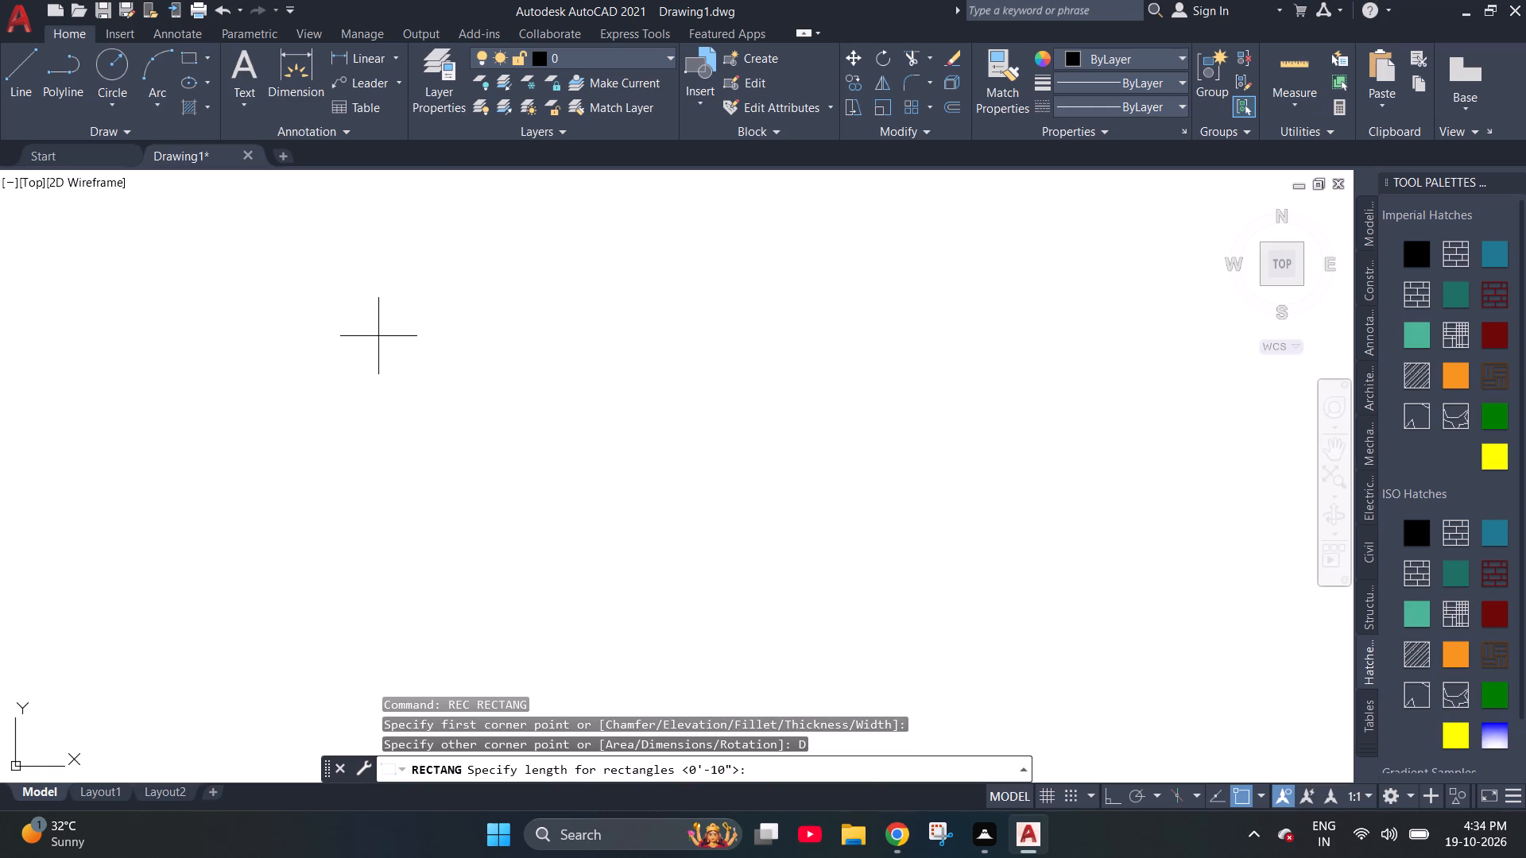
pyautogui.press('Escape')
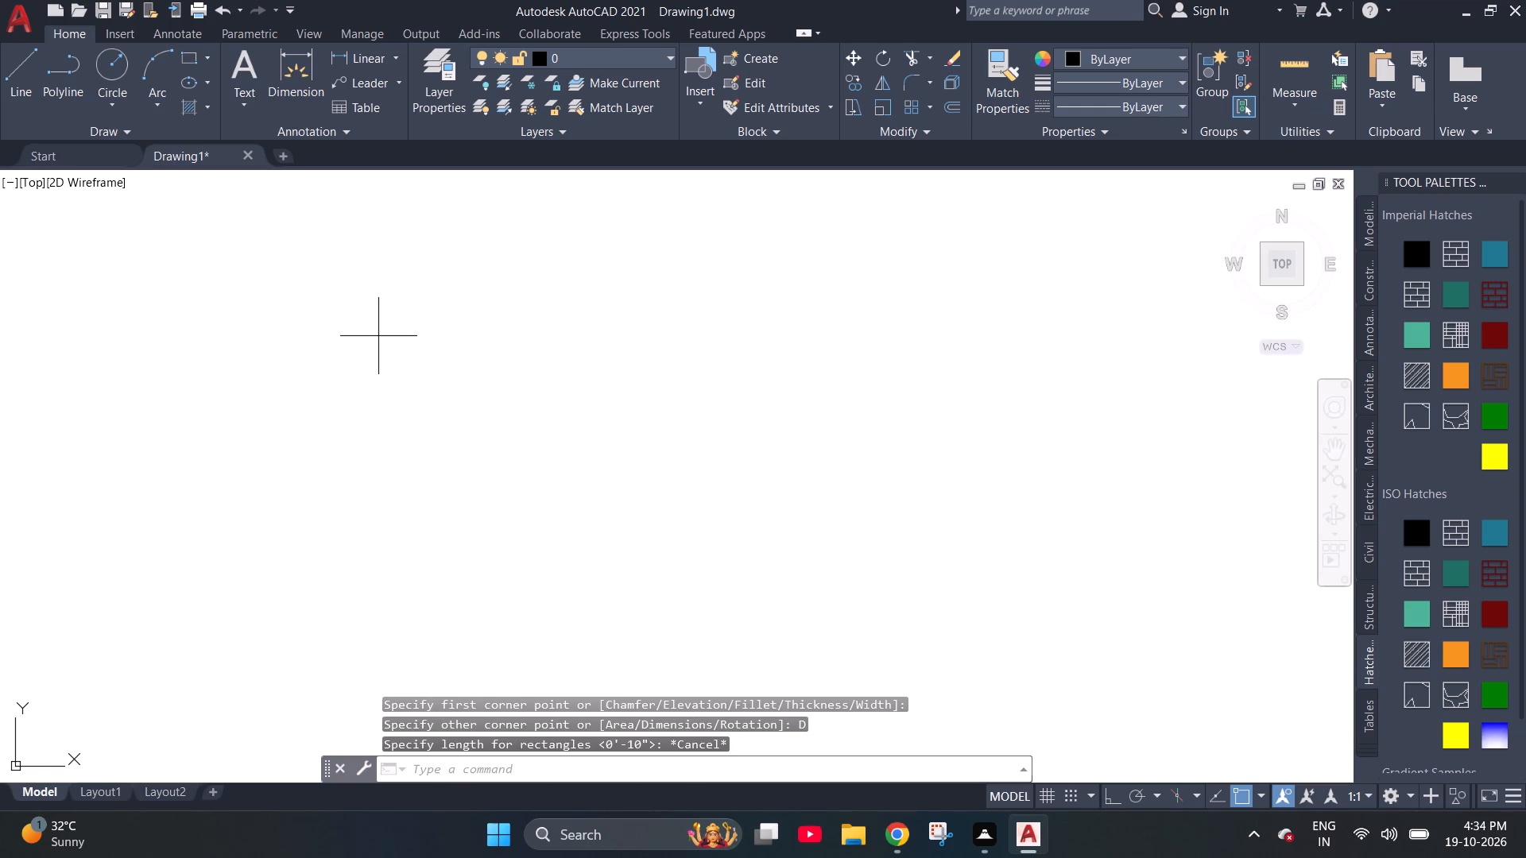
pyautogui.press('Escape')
# Start a line in the empty drawing area with Ortho on and draw a 9" horizontal first segment toward positive X.
pyautogui.write('L')
pyautogui.press('space')
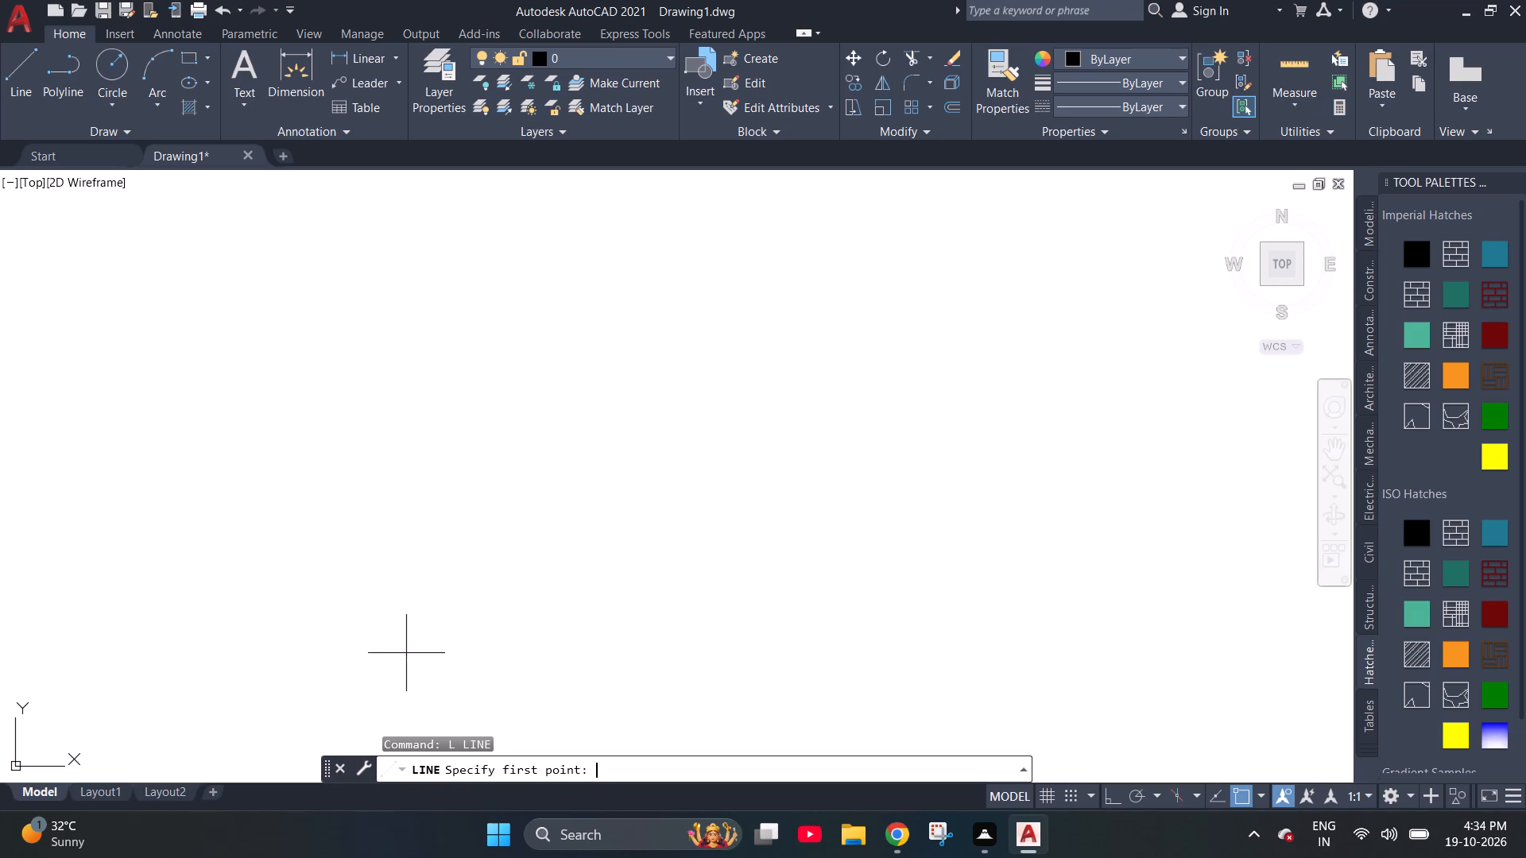
pyautogui.moveTo(320, 590); pyautogui.dragTo(349, 588)
pyautogui.press('F8')
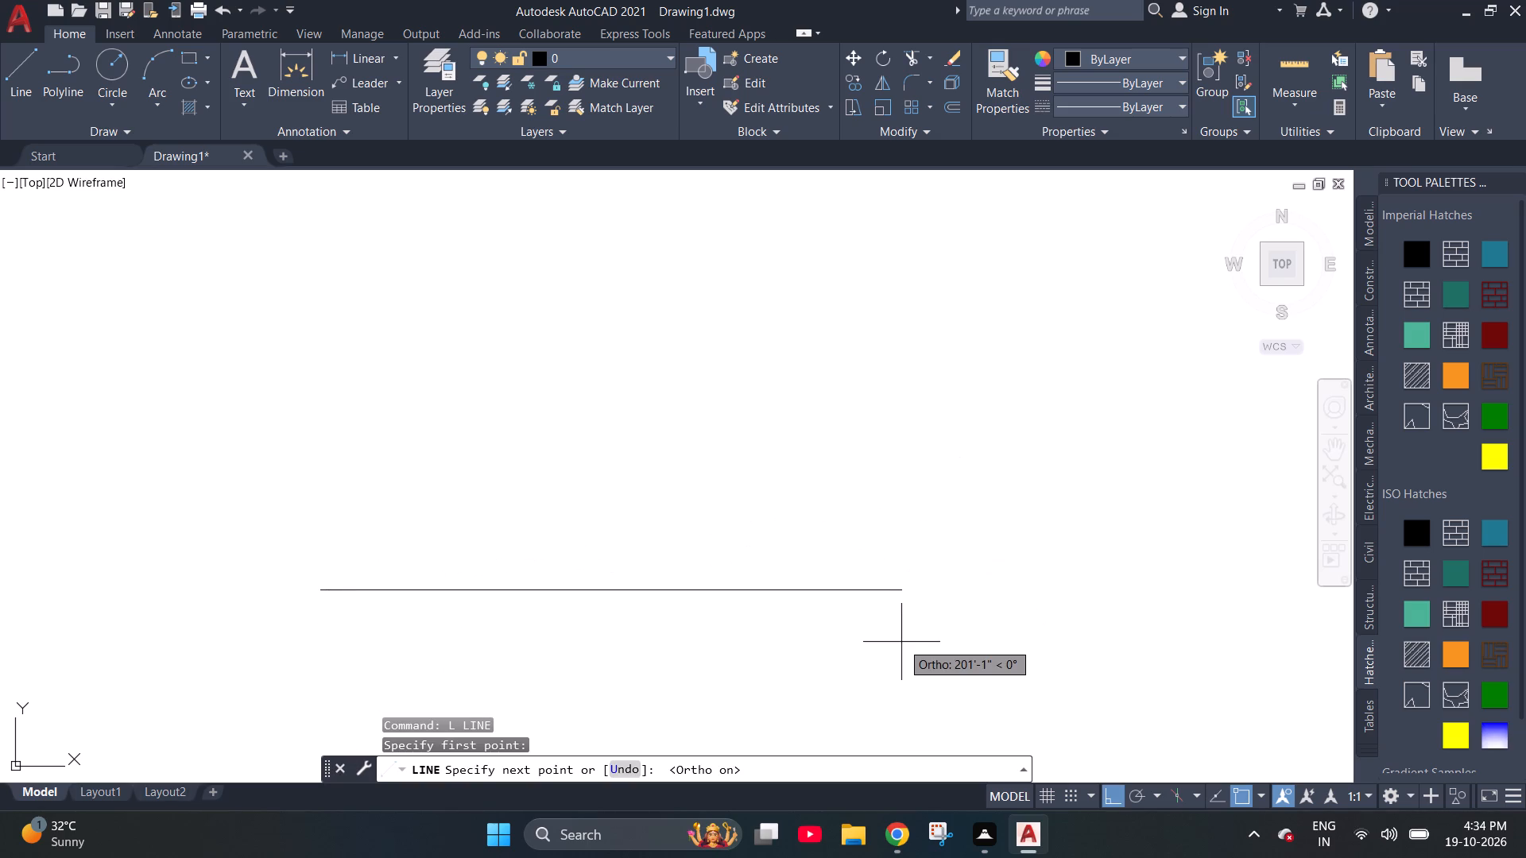
pyautogui.press('8')
pyautogui.press('BackSpace')
pyautogui.press('9')
pyautogui.press("'")
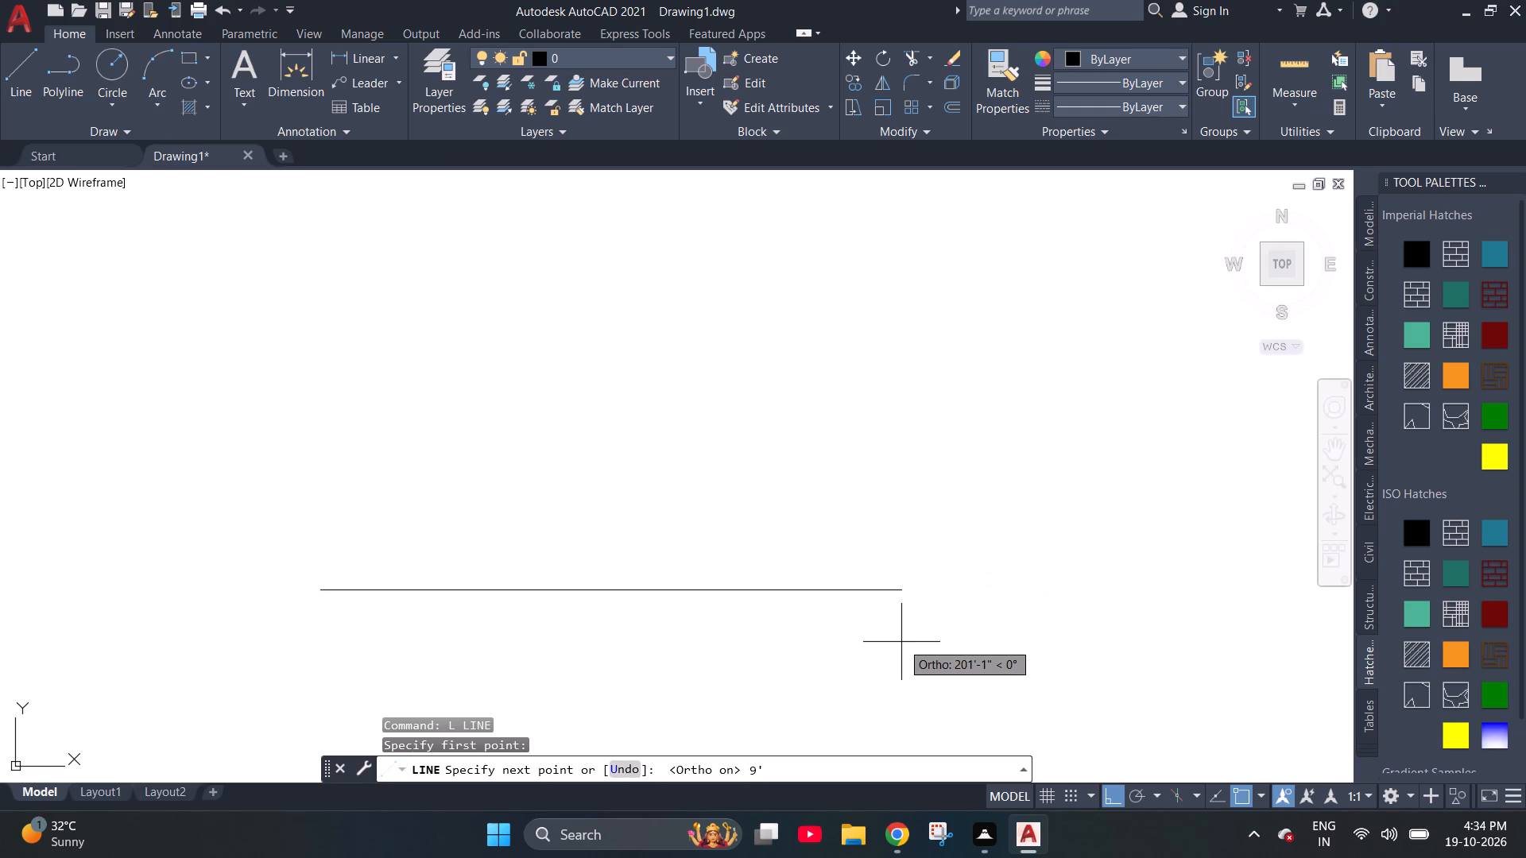
pyautogui.press('BackSpace')
pyautogui.hotkey('shift', '"')
pyautogui.press('Return')
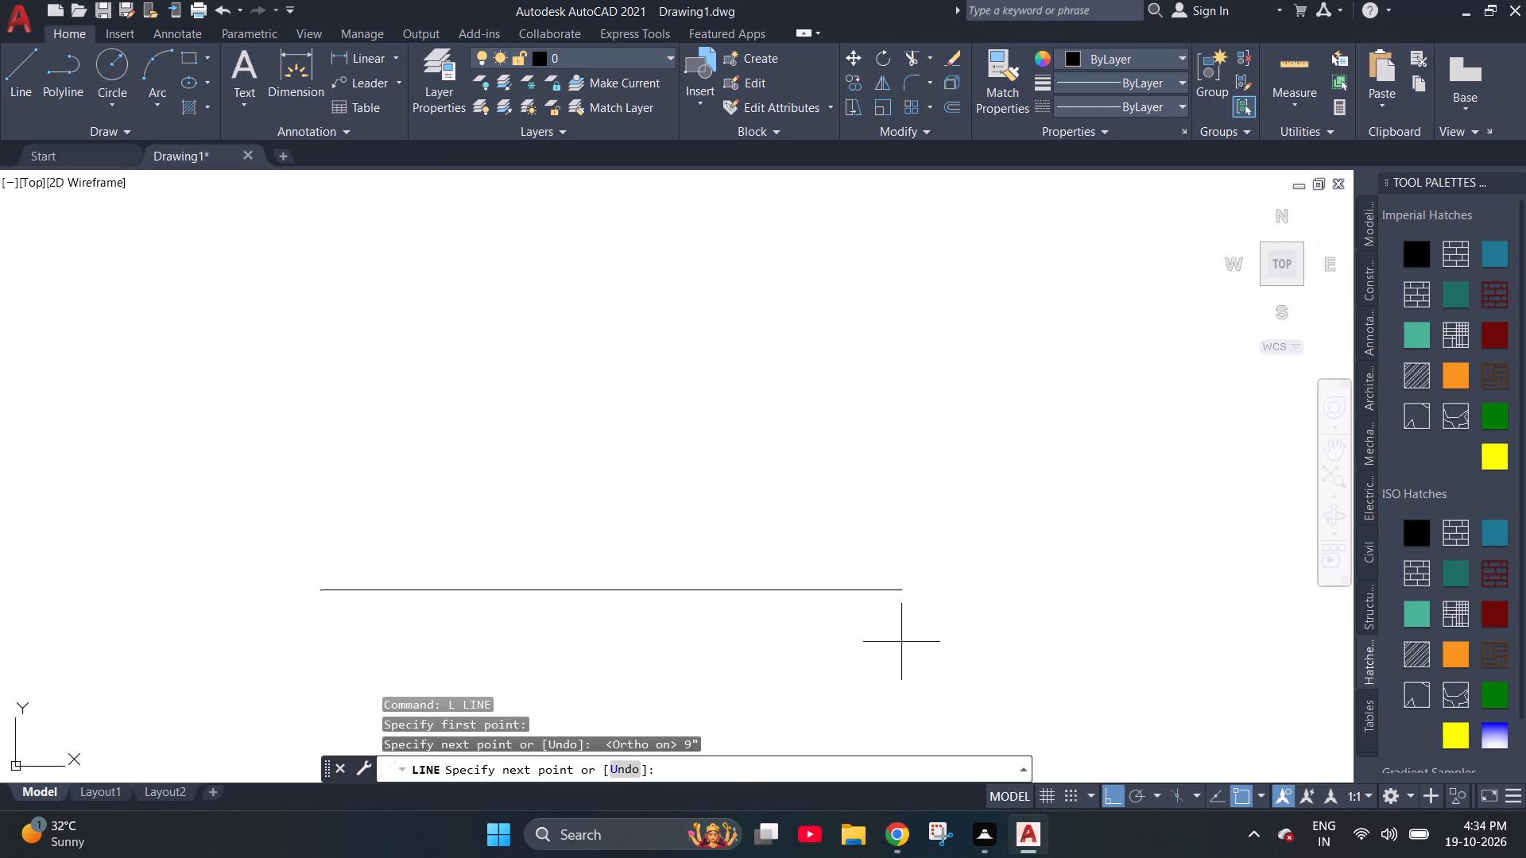
# Continue the line along positive X with consecutive horizontal segments of 3'3", 8'3" and 2'7".
pyautogui.scroll(8, 323, 586)
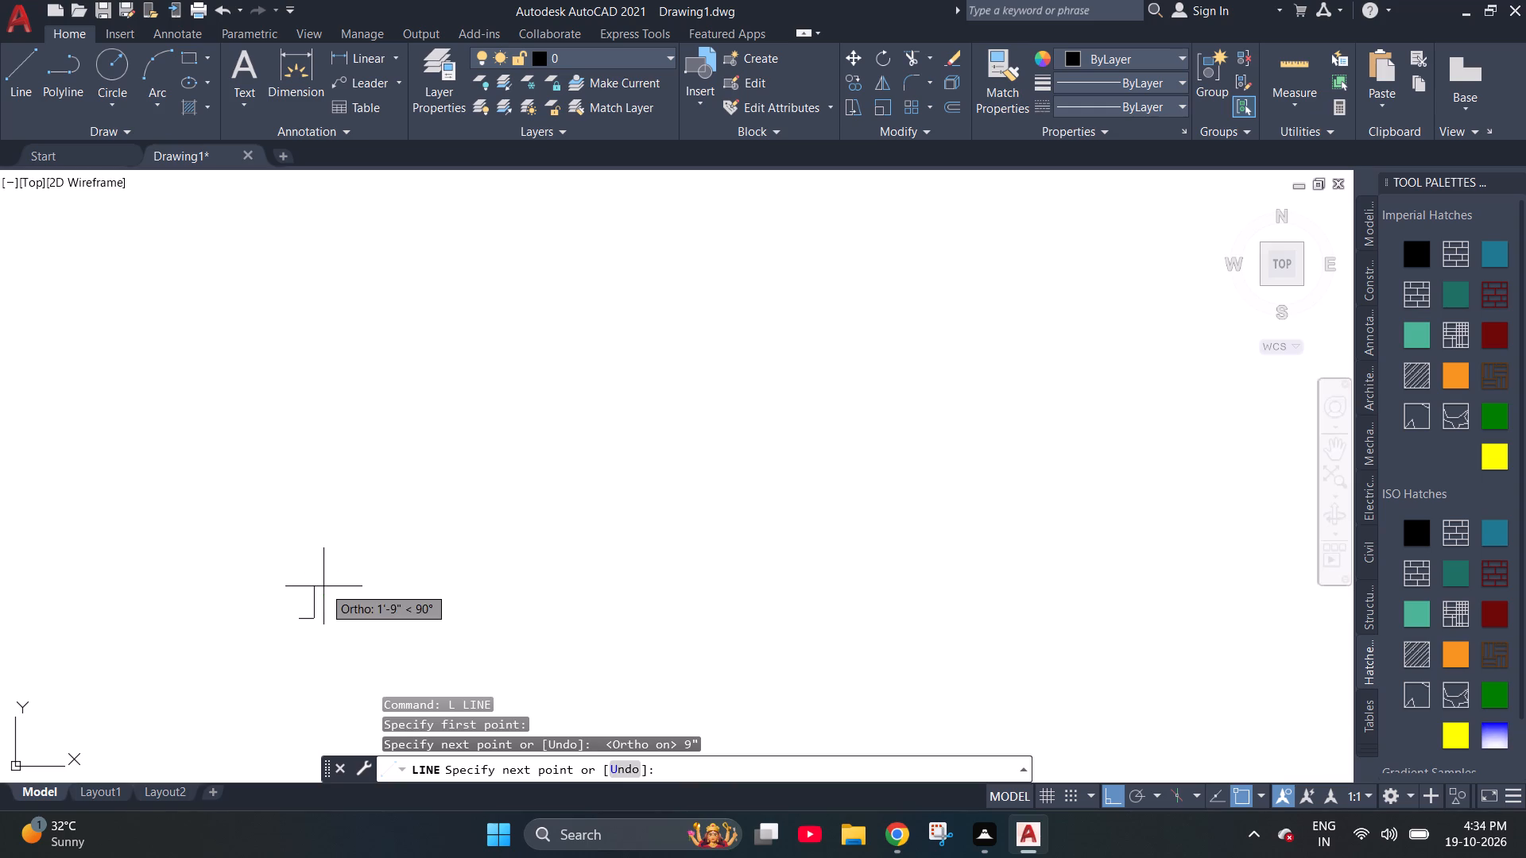
pyautogui.scroll(1, 323, 586)
pyautogui.scroll(-3, 292, 481)
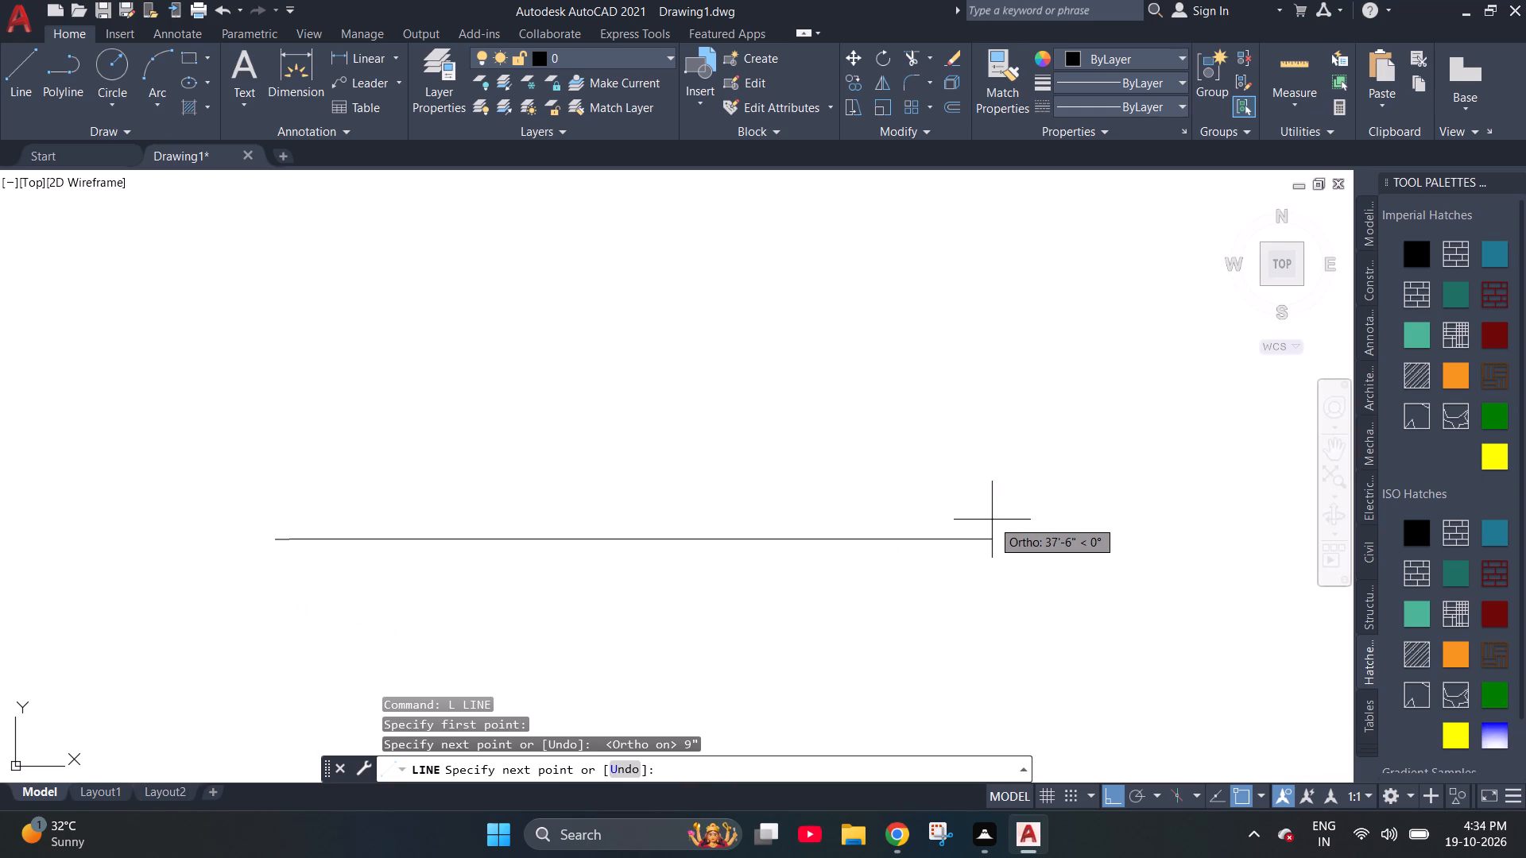
pyautogui.press('3')
pyautogui.write('\'3"')
pyautogui.press('Return')
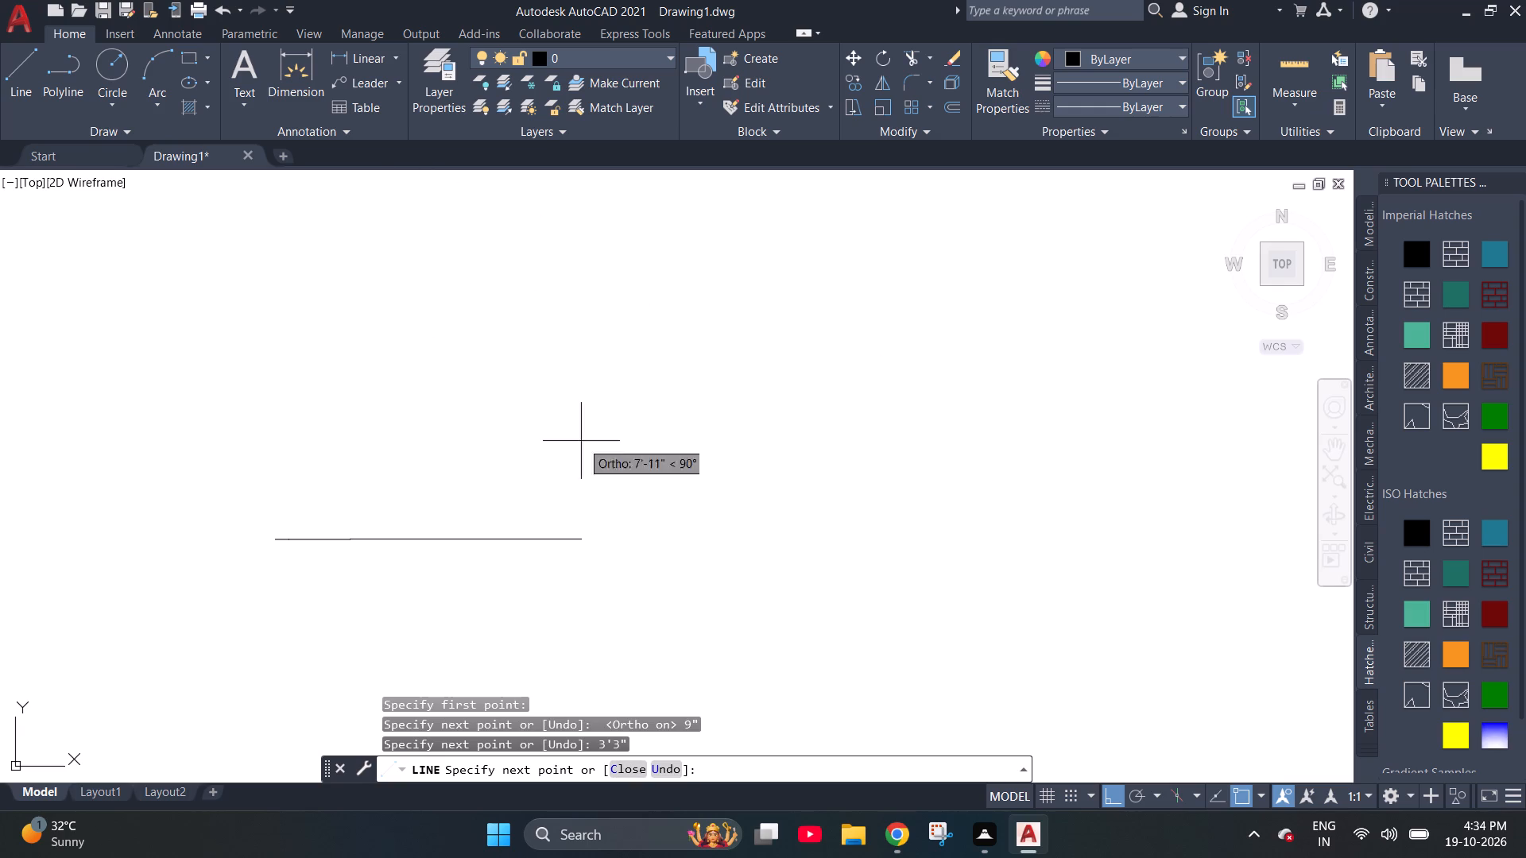
pyautogui.write("8'")
pyautogui.press('3')
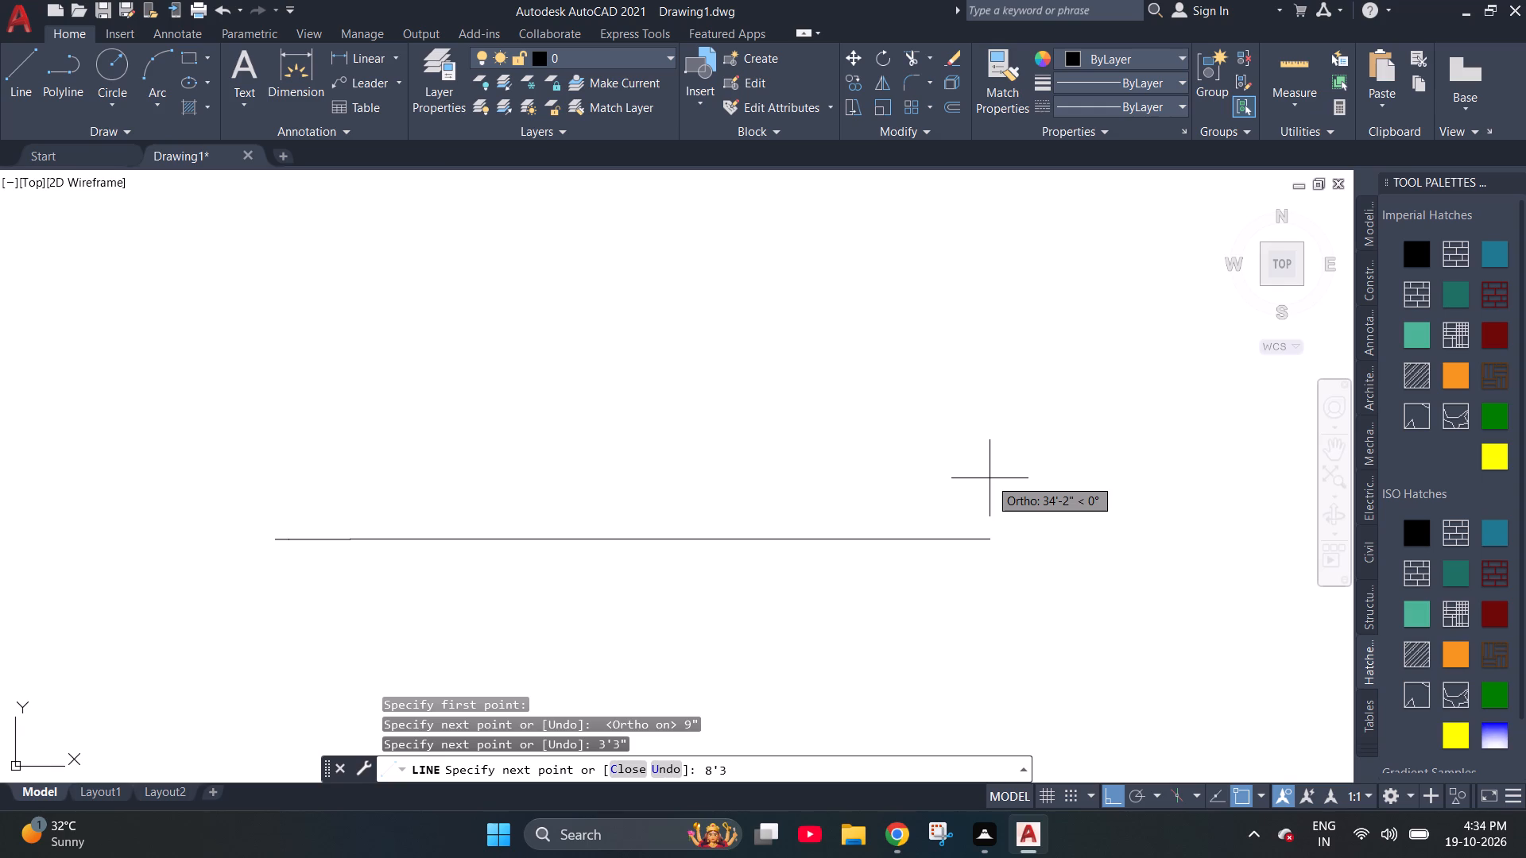
pyautogui.hotkey('shift', '"')
pyautogui.press('Return')
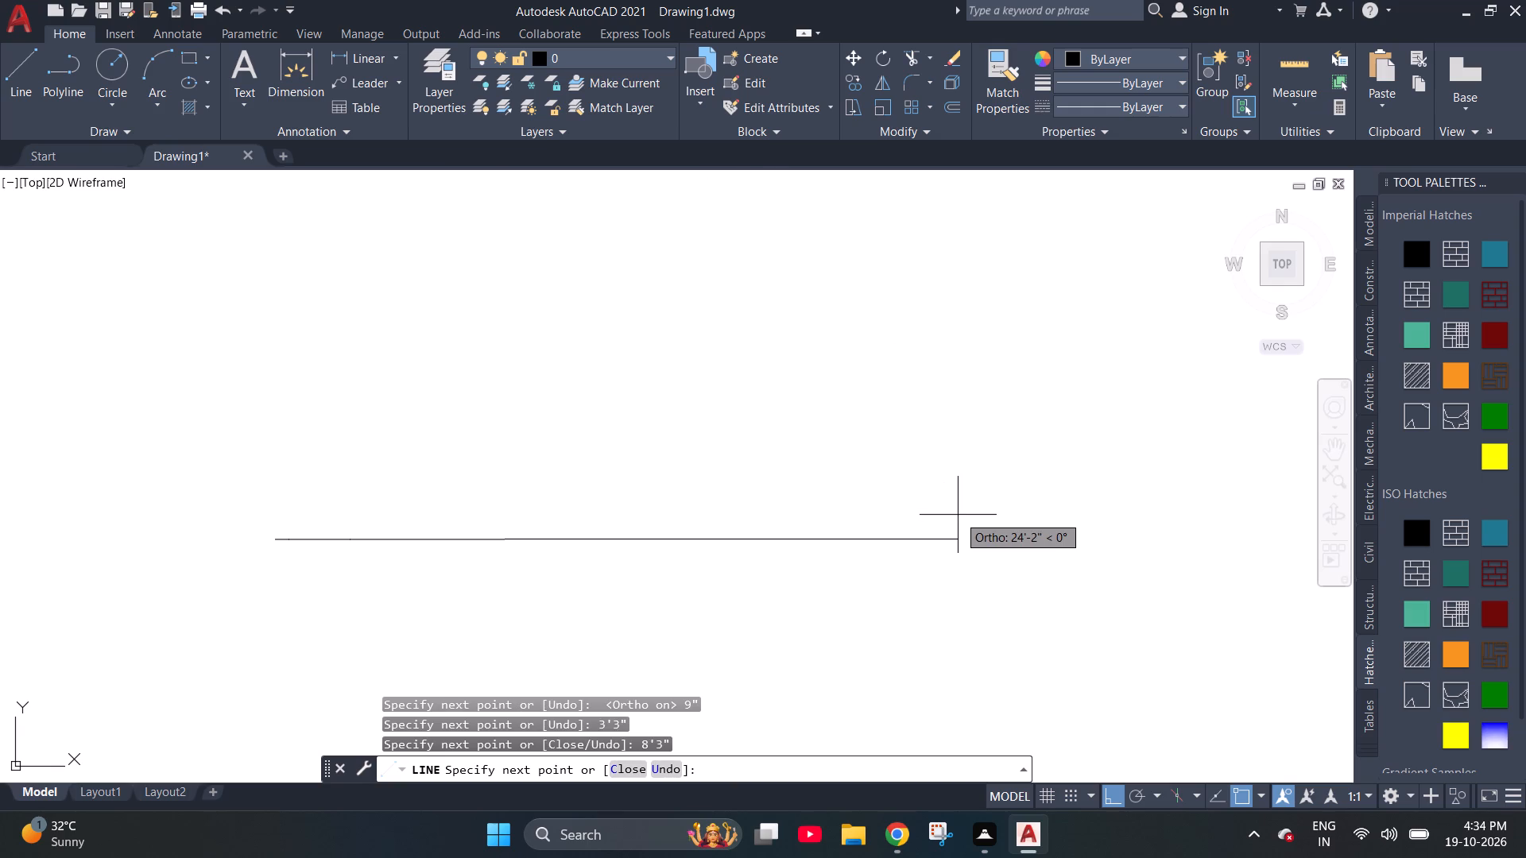
pyautogui.write("2'")
pyautogui.press('7')
pyautogui.press('space')
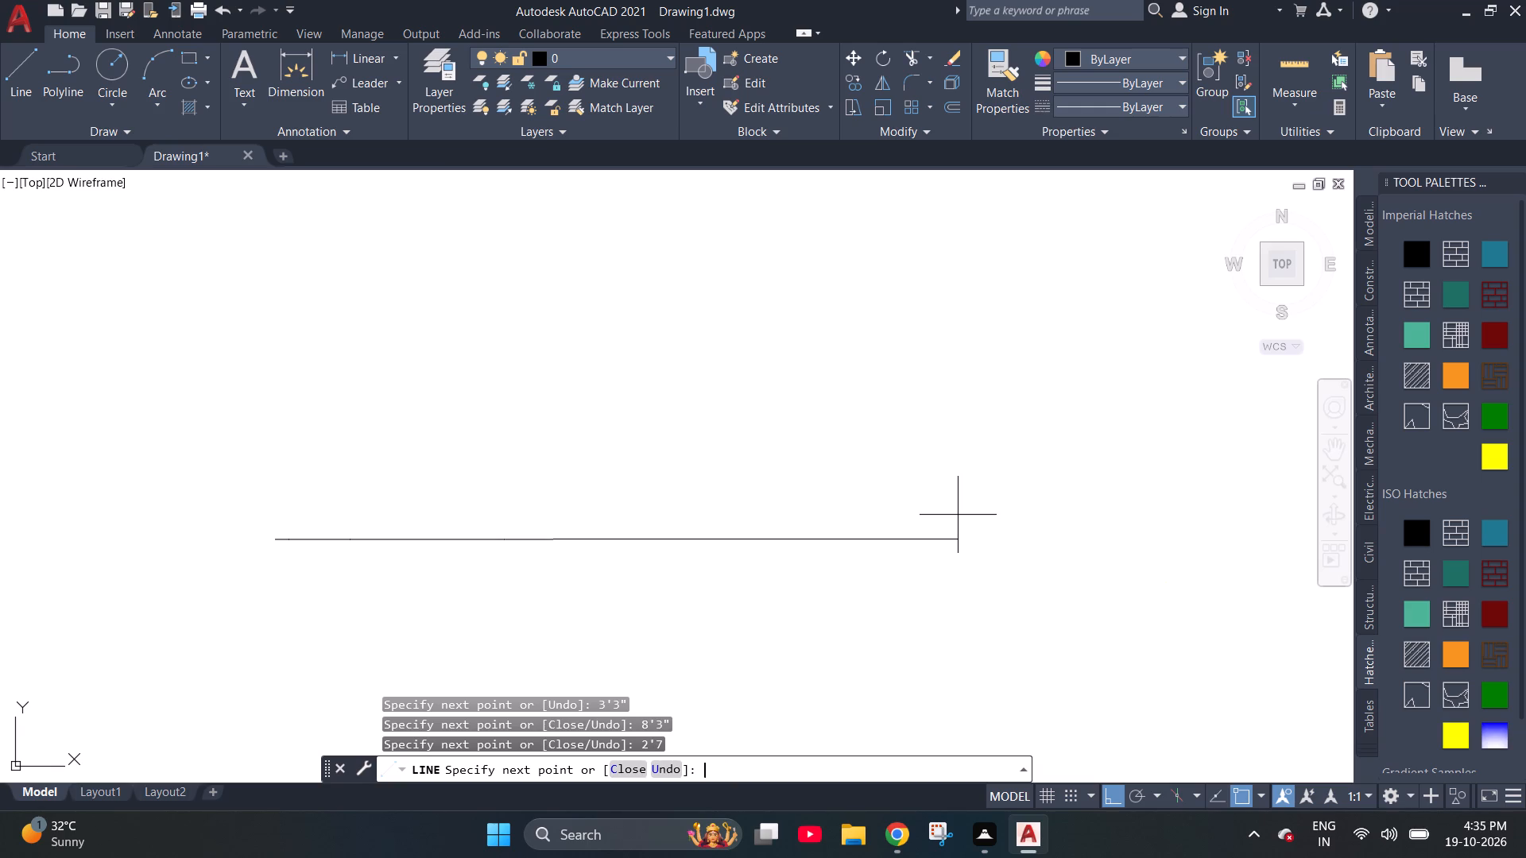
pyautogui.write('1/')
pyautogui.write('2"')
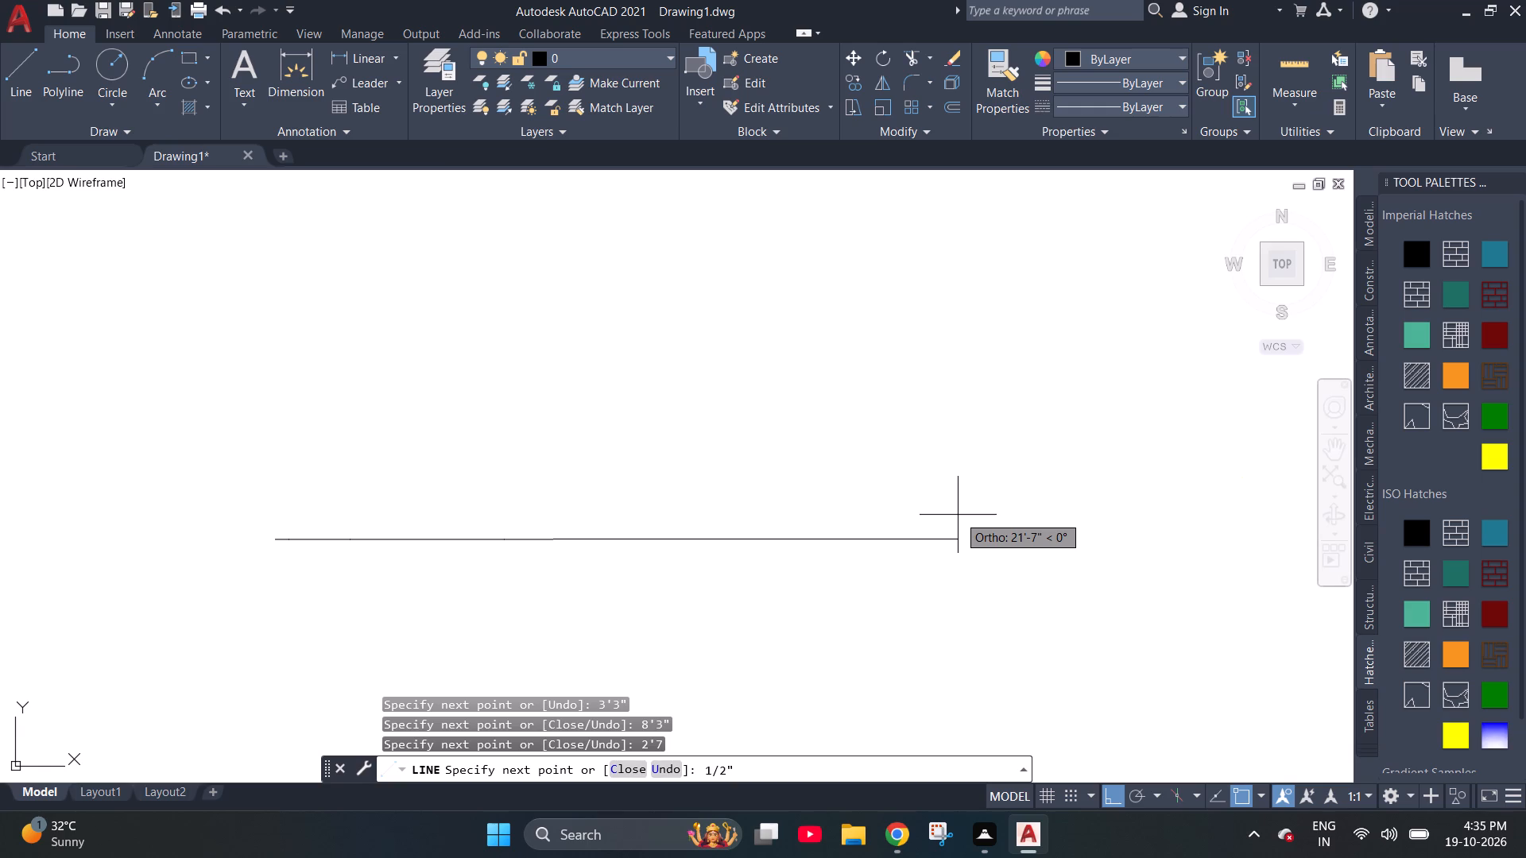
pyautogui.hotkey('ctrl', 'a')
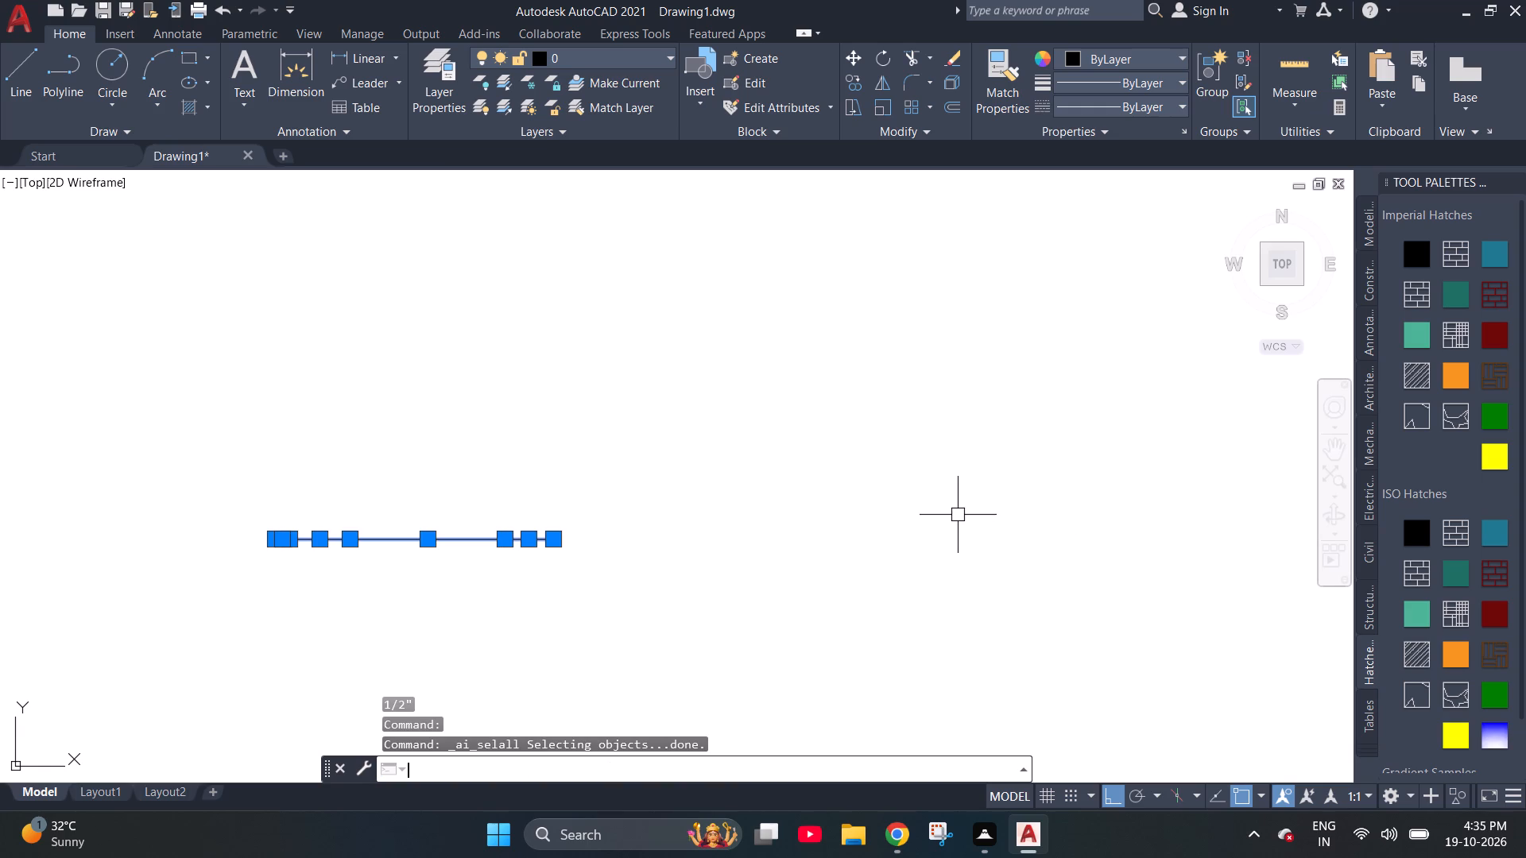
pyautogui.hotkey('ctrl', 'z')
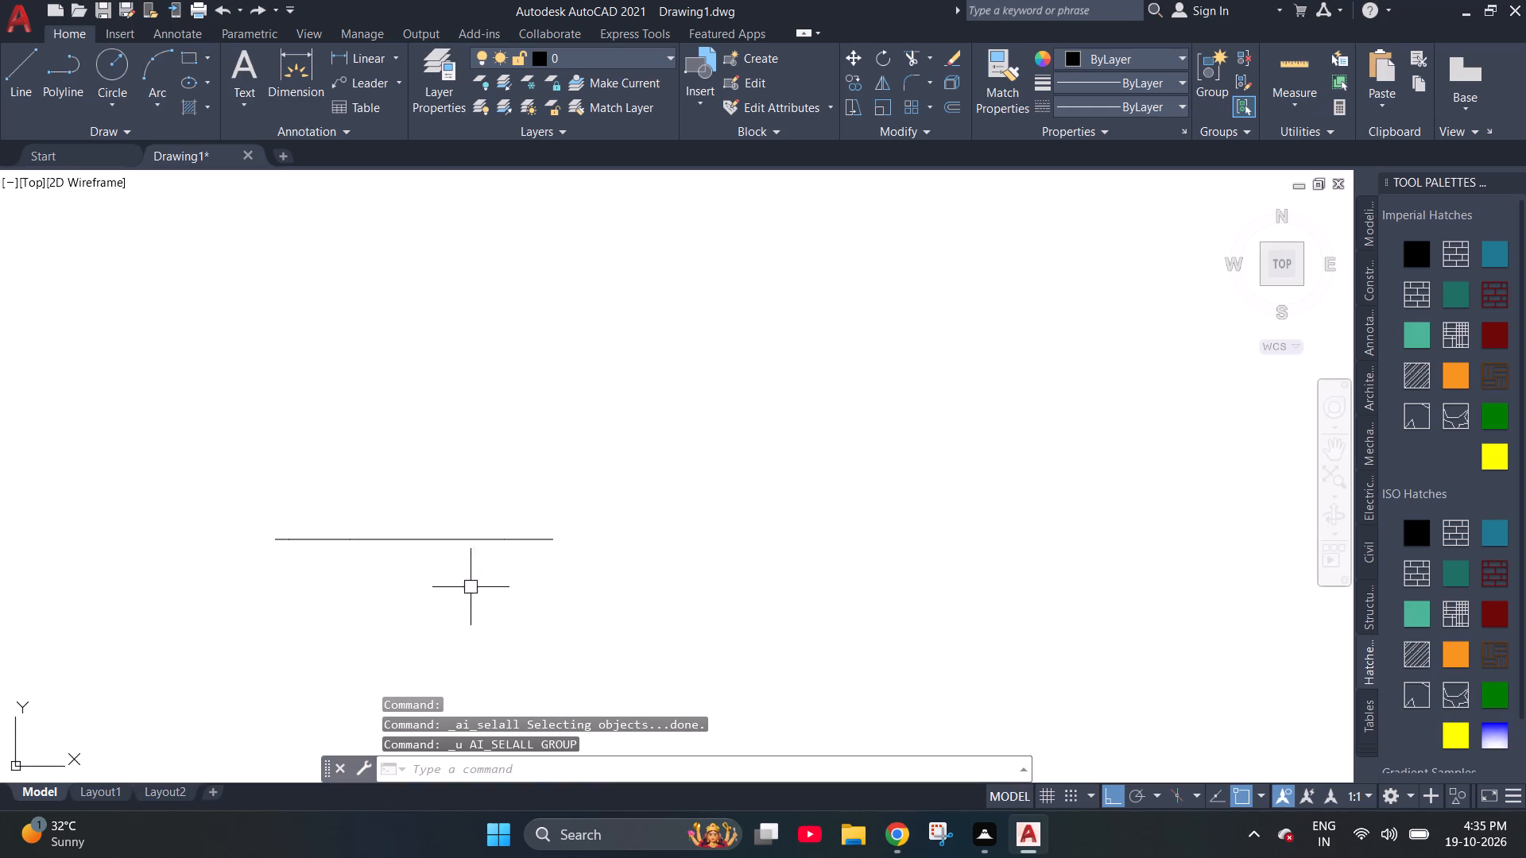
# Start a new line from the free end of the horizontal chain on the positive X side.
pyautogui.scroll(2, 454, 543)
pyautogui.scroll(-1, 454, 543)
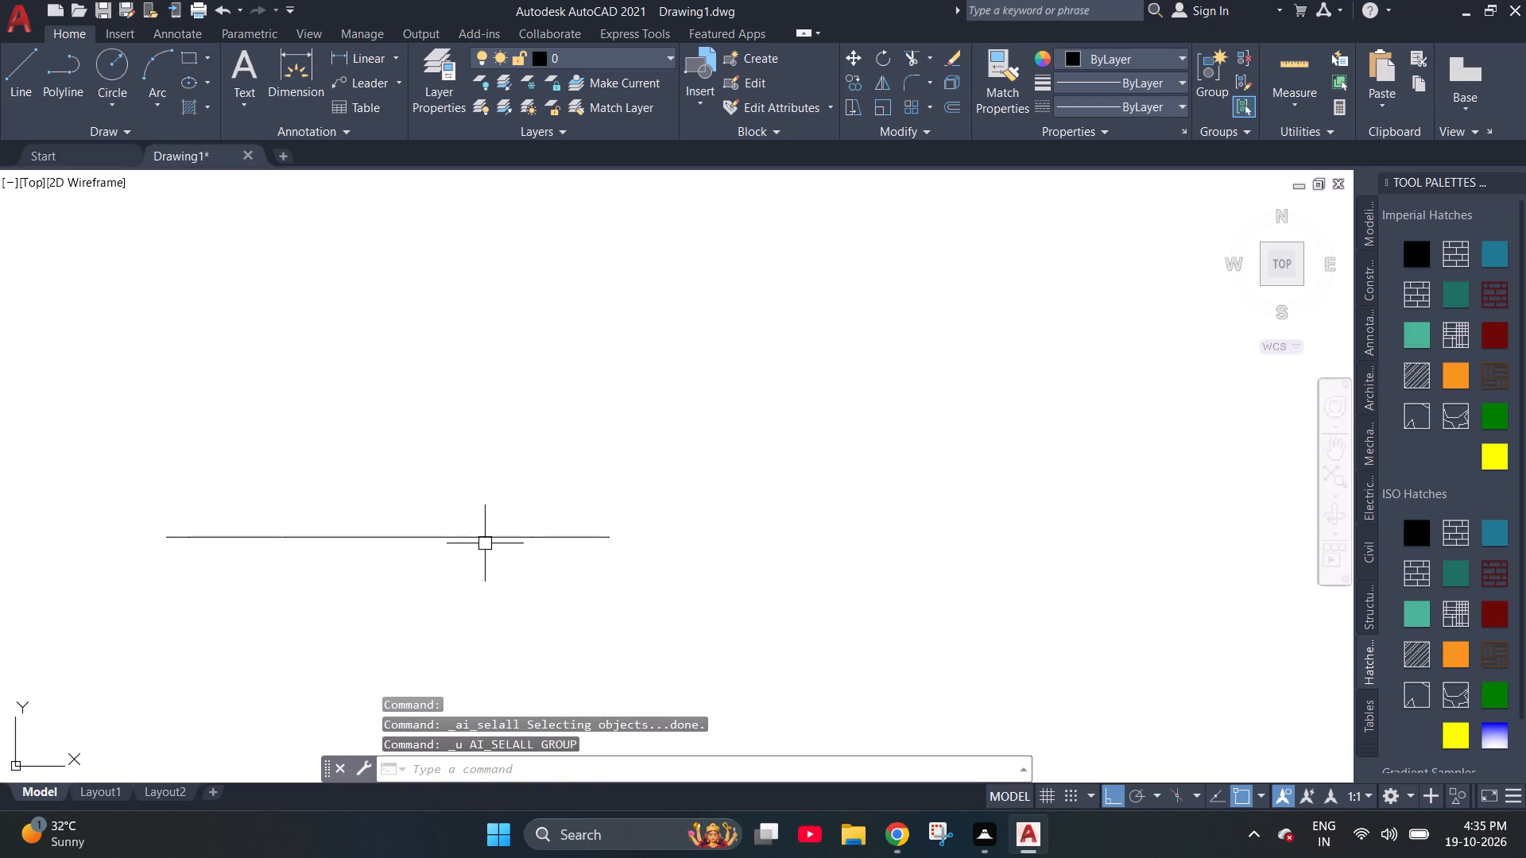
pyautogui.press('l')
pyautogui.press('Return')
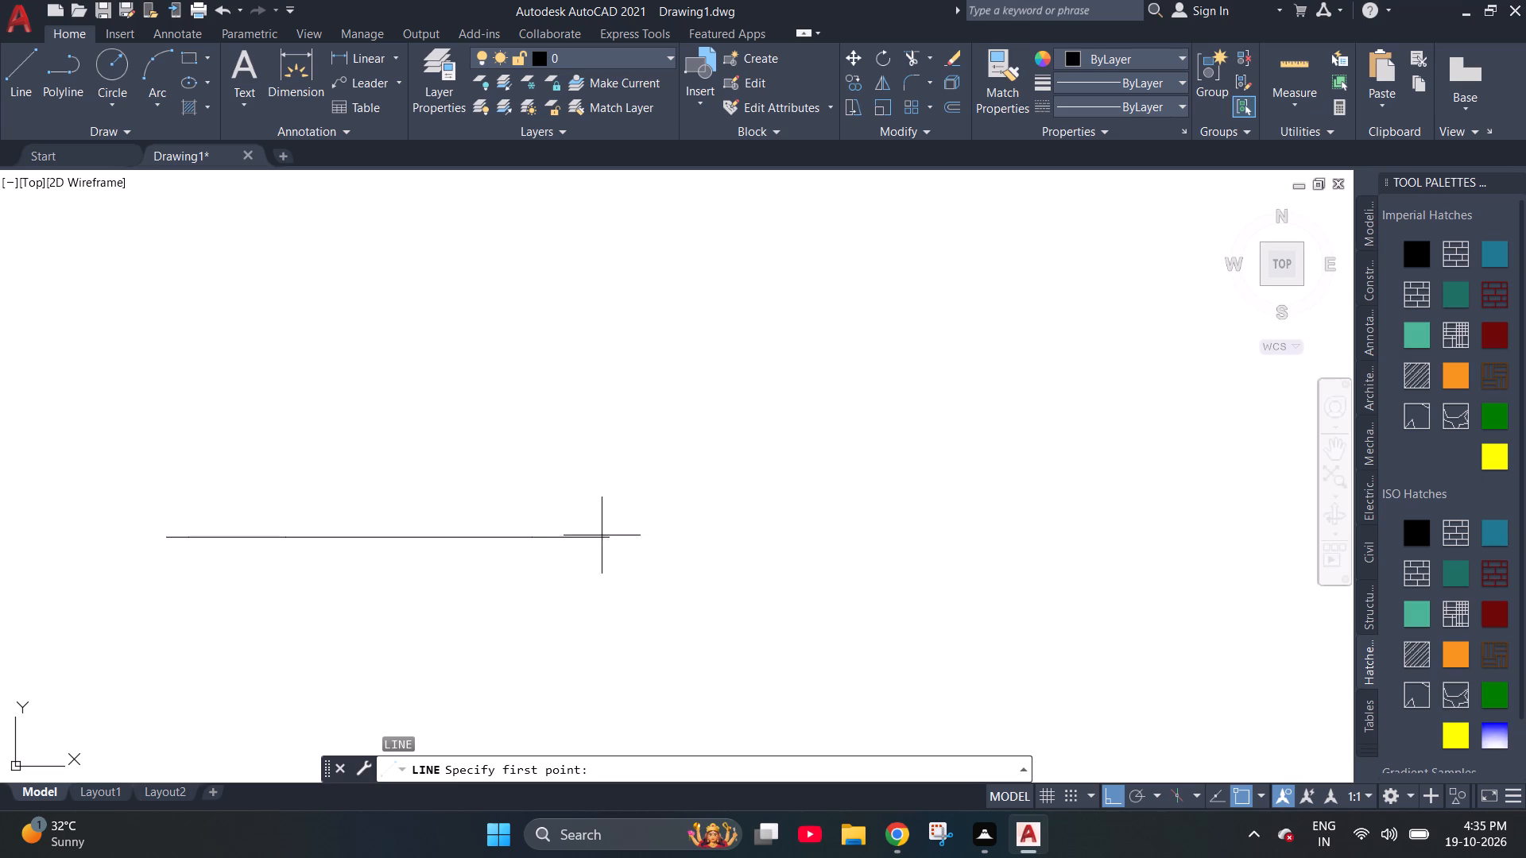
pyautogui.click(604, 535)
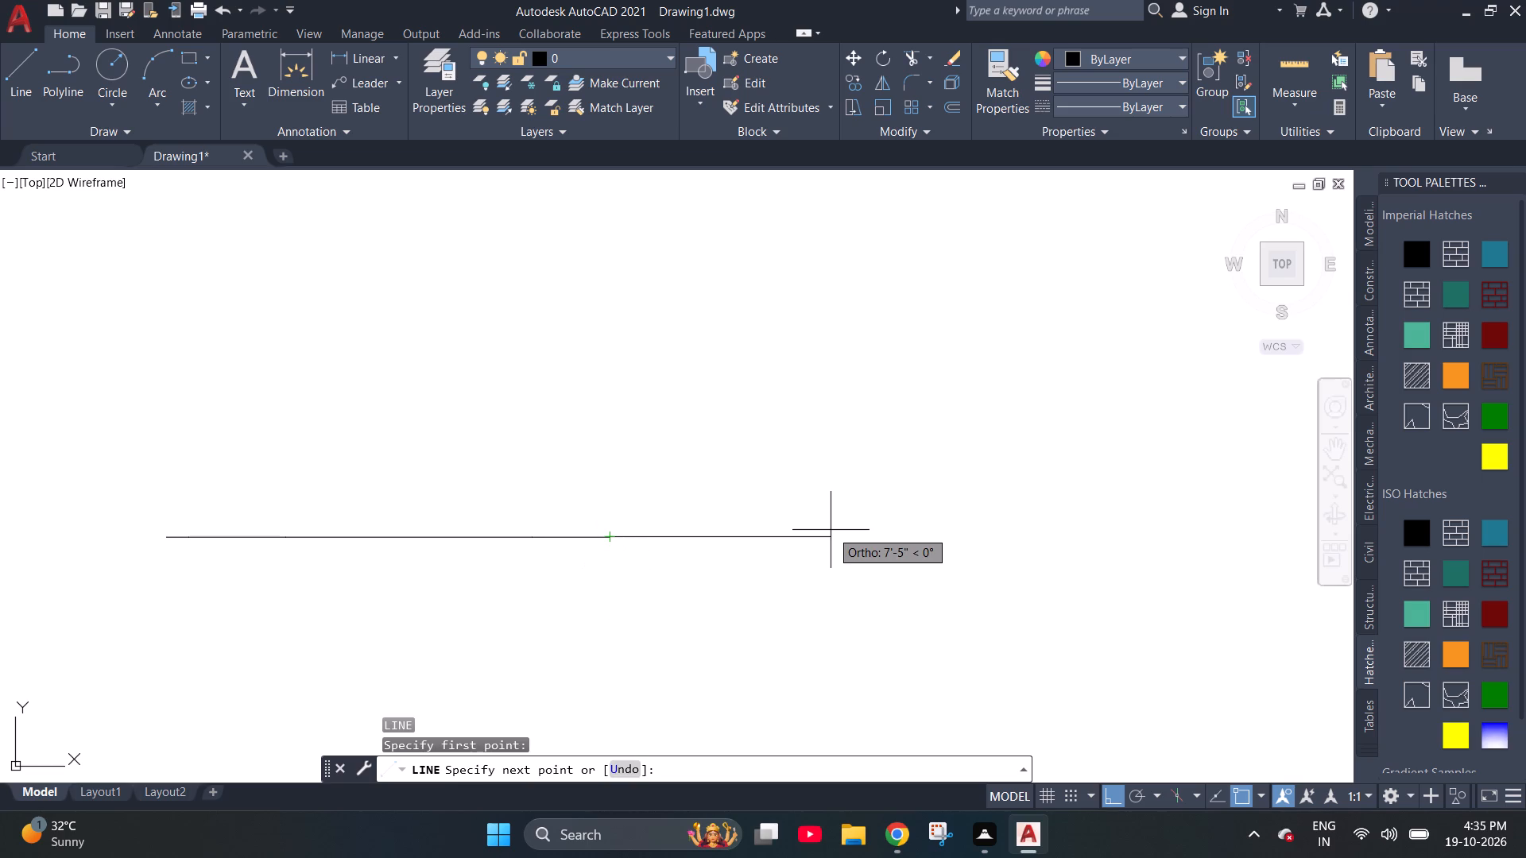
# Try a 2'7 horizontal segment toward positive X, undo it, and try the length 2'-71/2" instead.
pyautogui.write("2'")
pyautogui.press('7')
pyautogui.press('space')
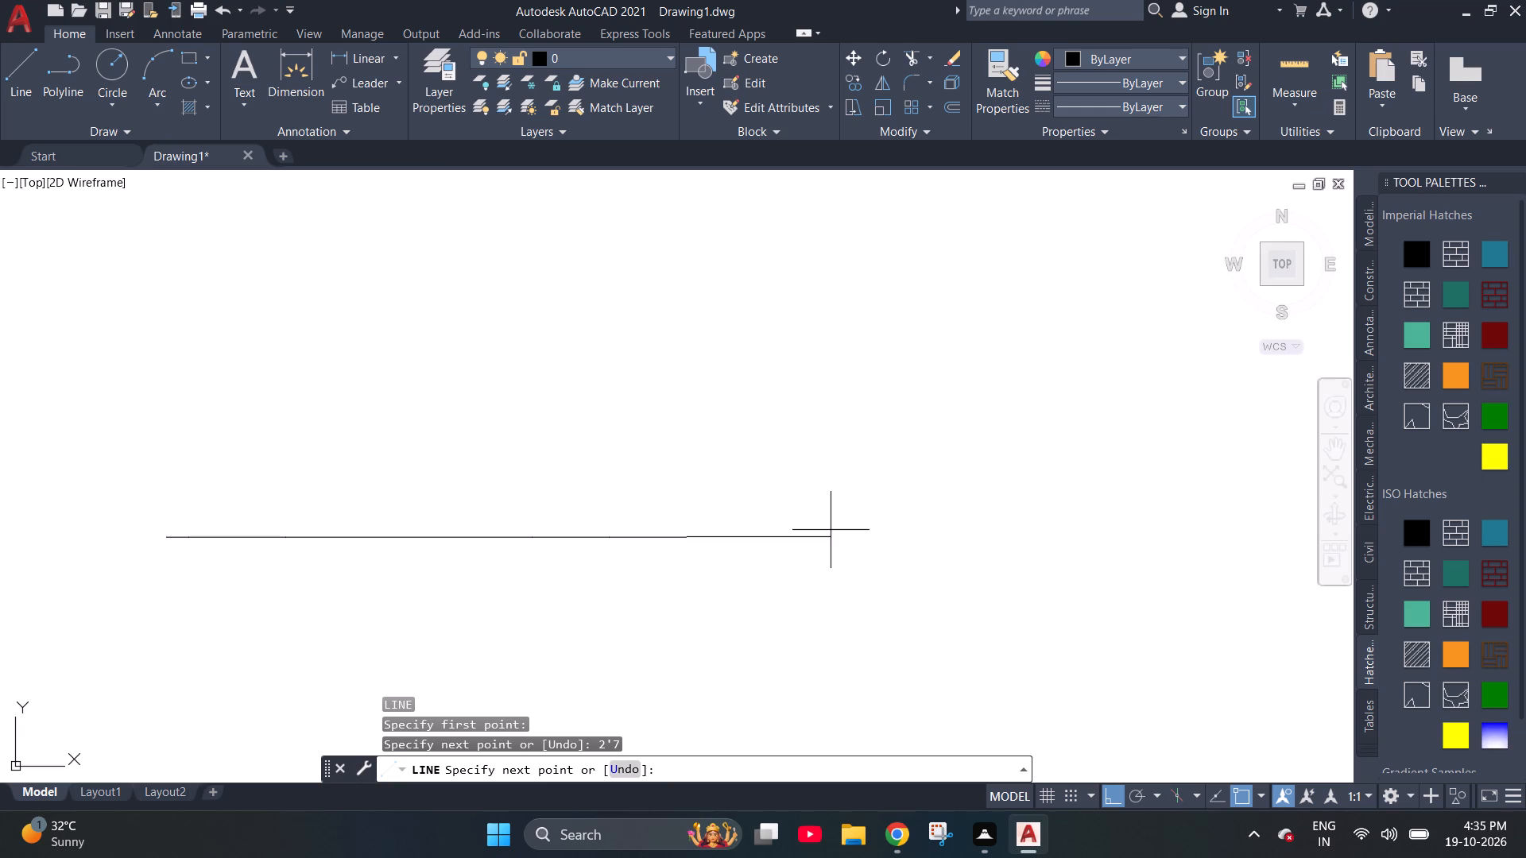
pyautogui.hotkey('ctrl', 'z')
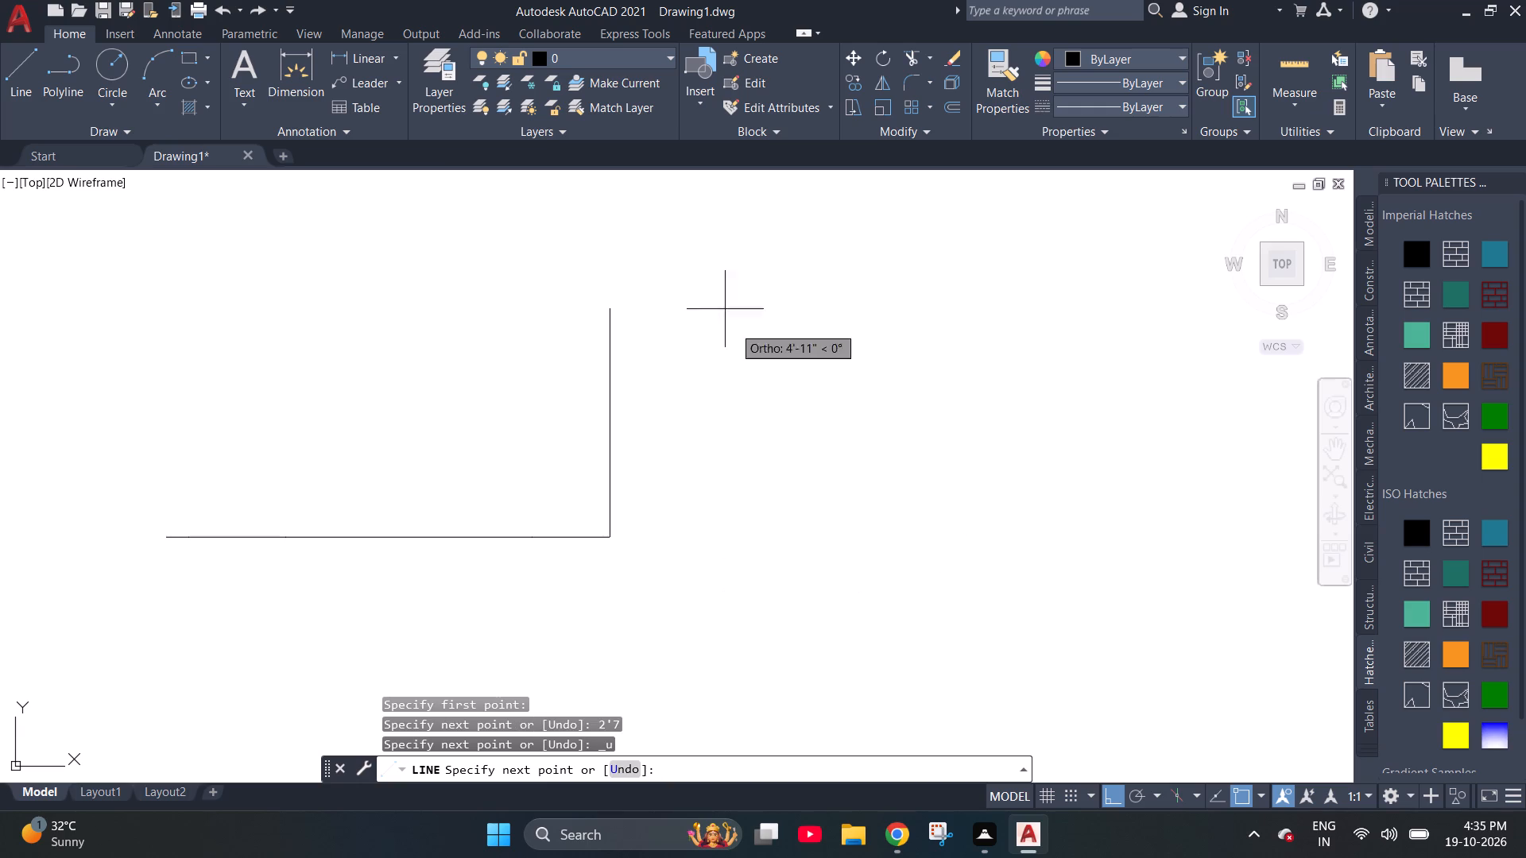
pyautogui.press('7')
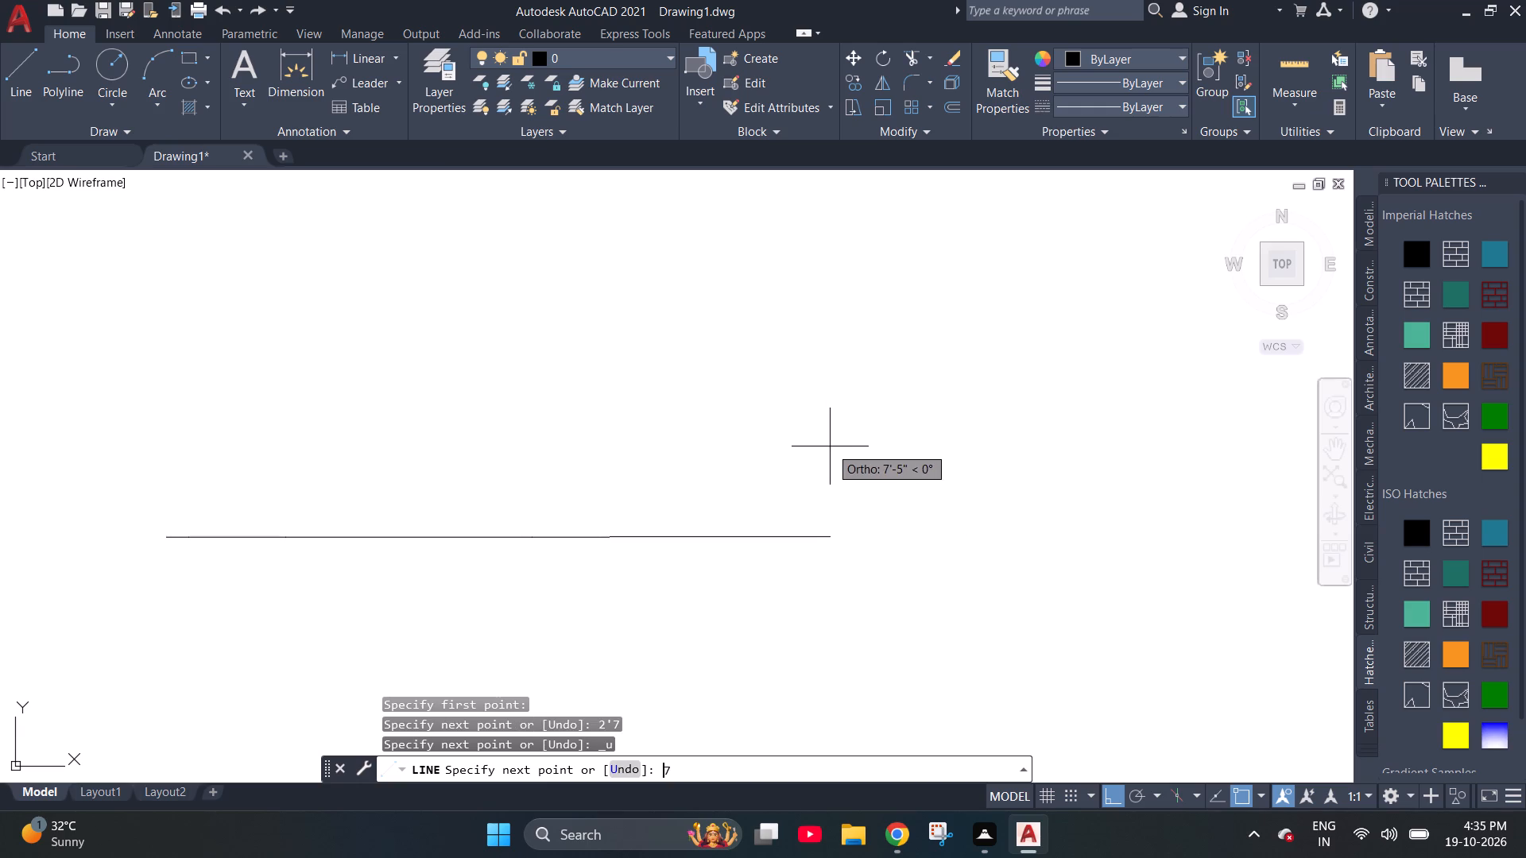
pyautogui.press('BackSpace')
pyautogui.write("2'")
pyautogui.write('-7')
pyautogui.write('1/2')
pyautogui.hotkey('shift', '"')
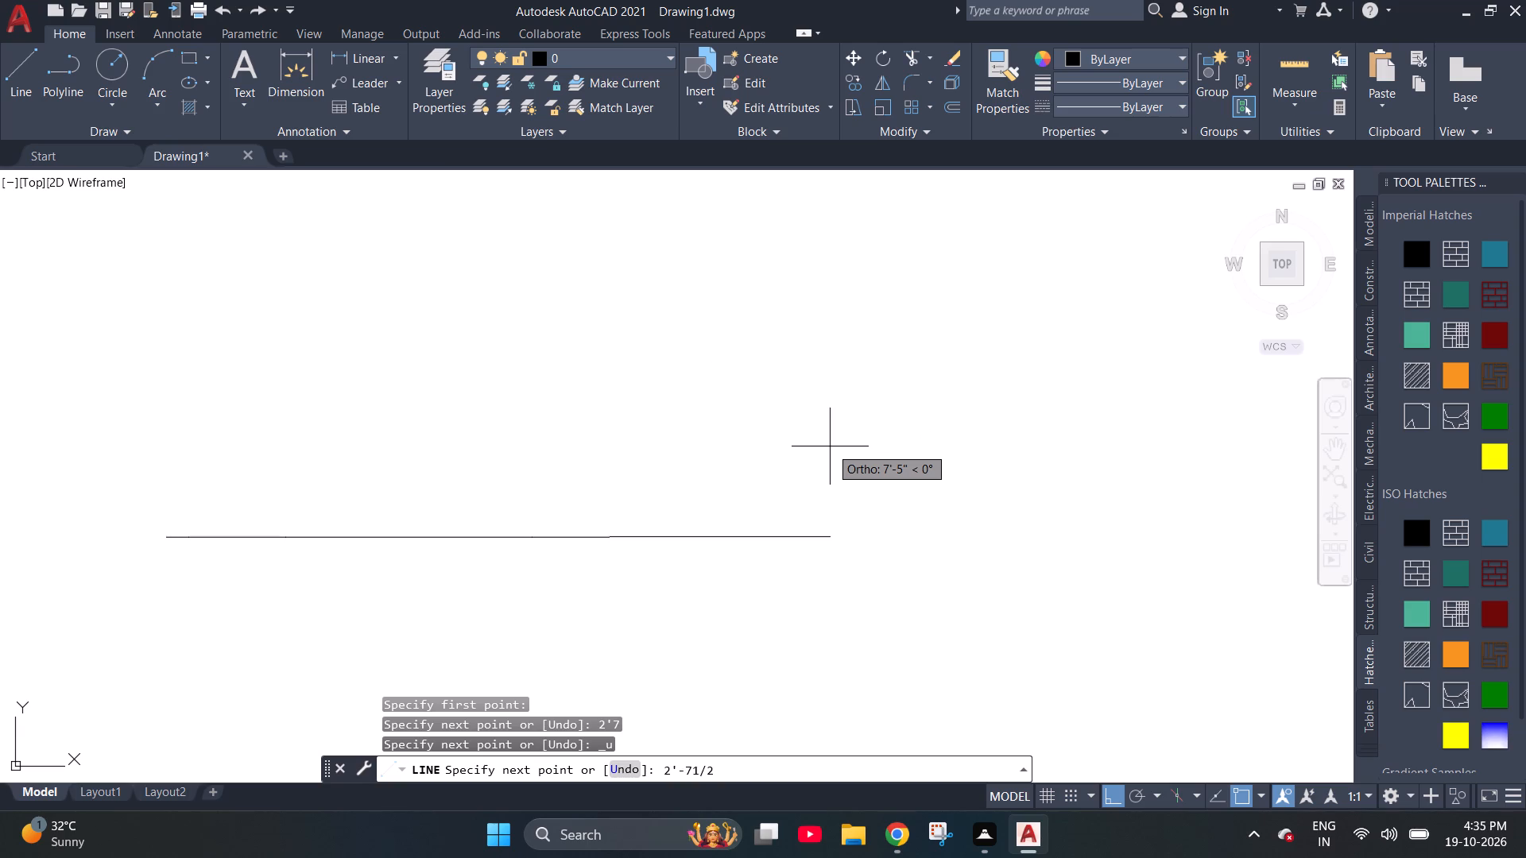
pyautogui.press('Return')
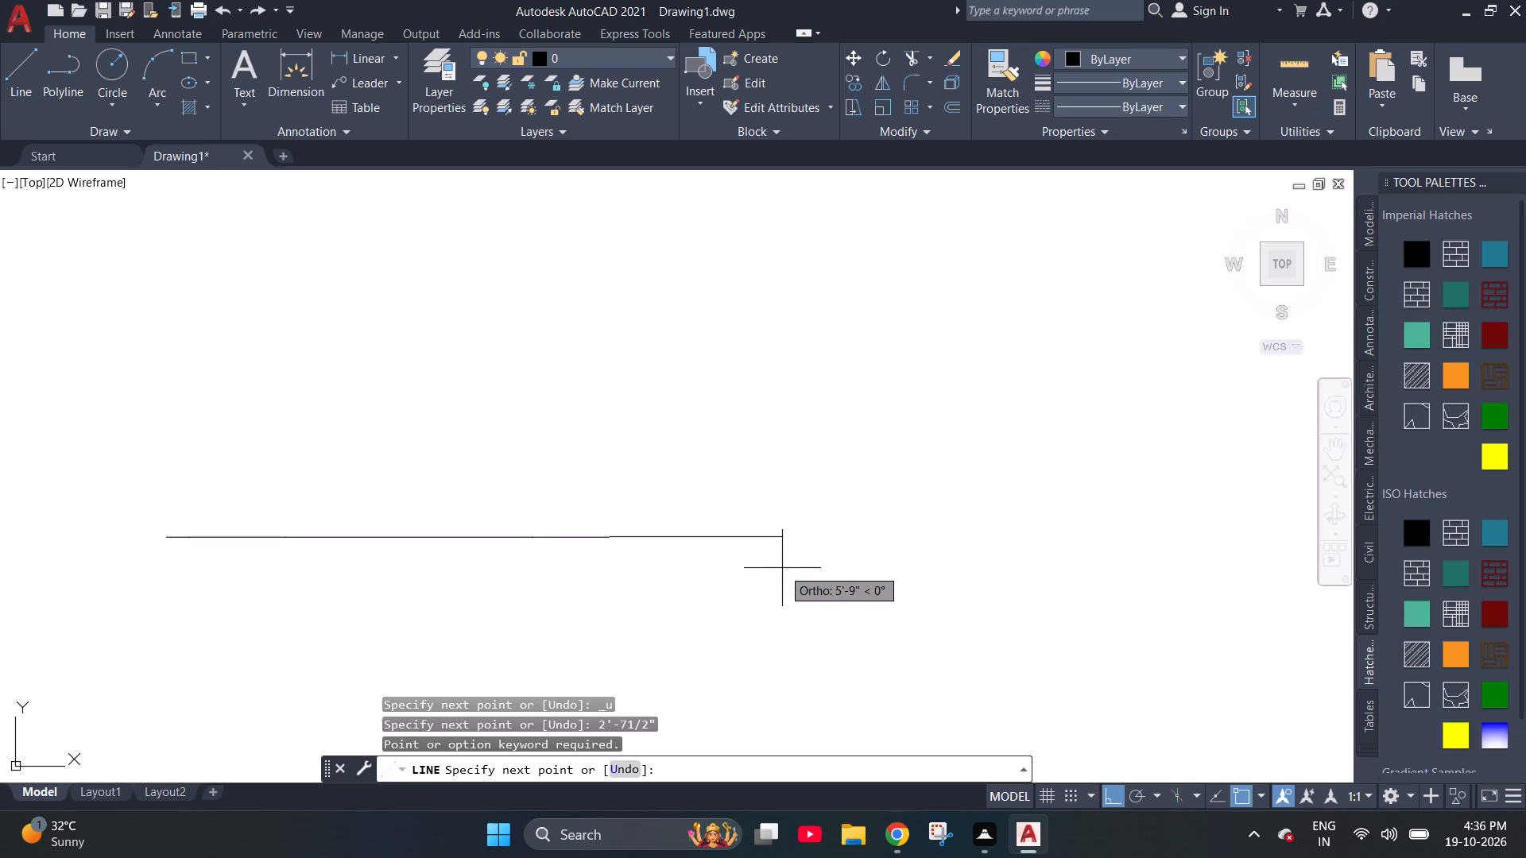
# Draw a 1'3" horizontal segment toward positive X from the chain's end and finish the line.
pyautogui.write('1\'3"')
pyautogui.press('Return')
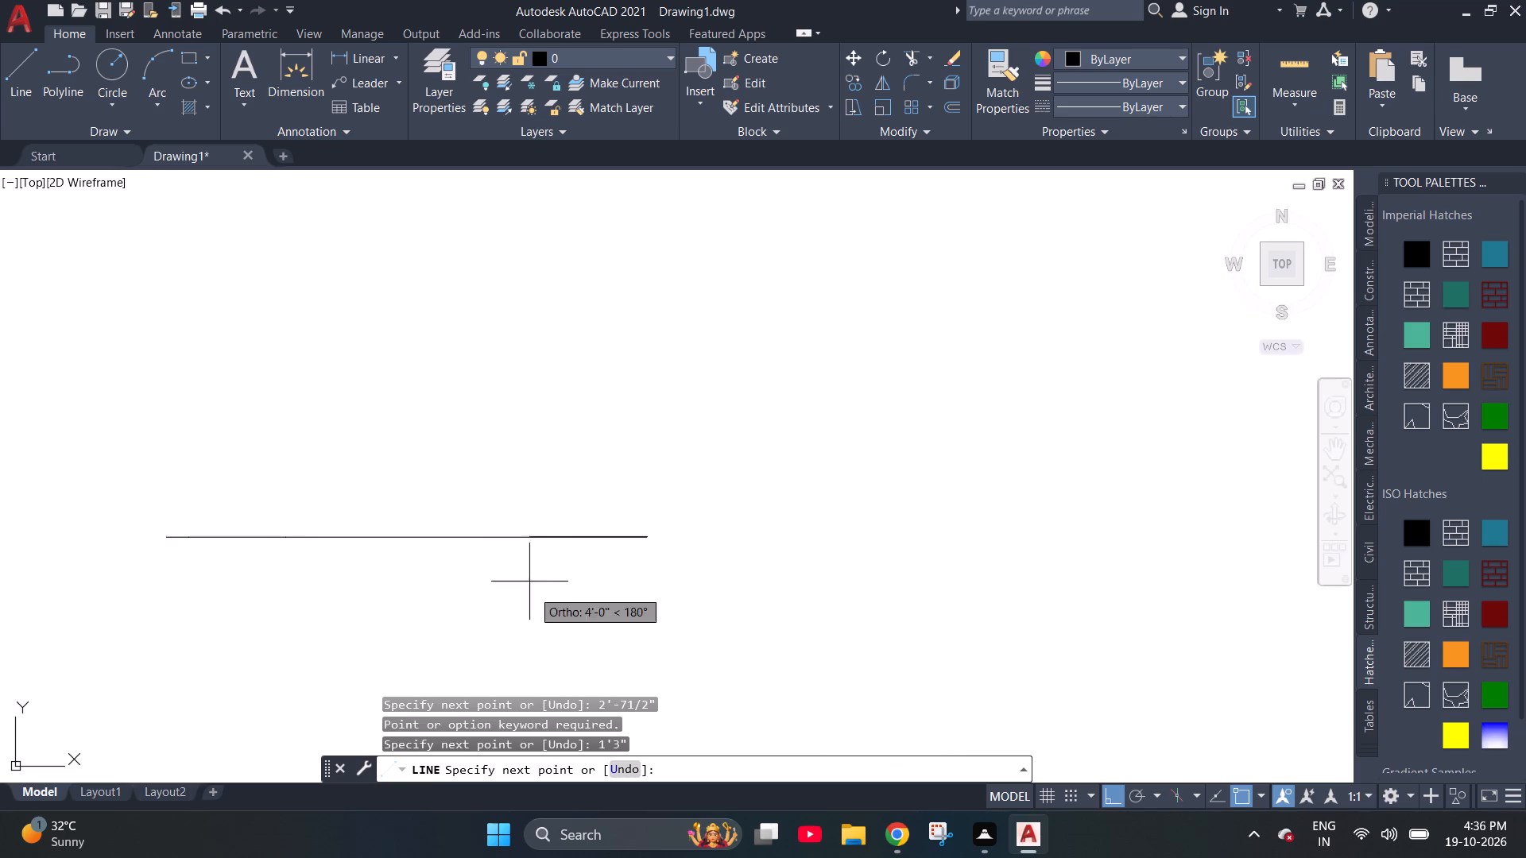
pyautogui.click(705, 610)
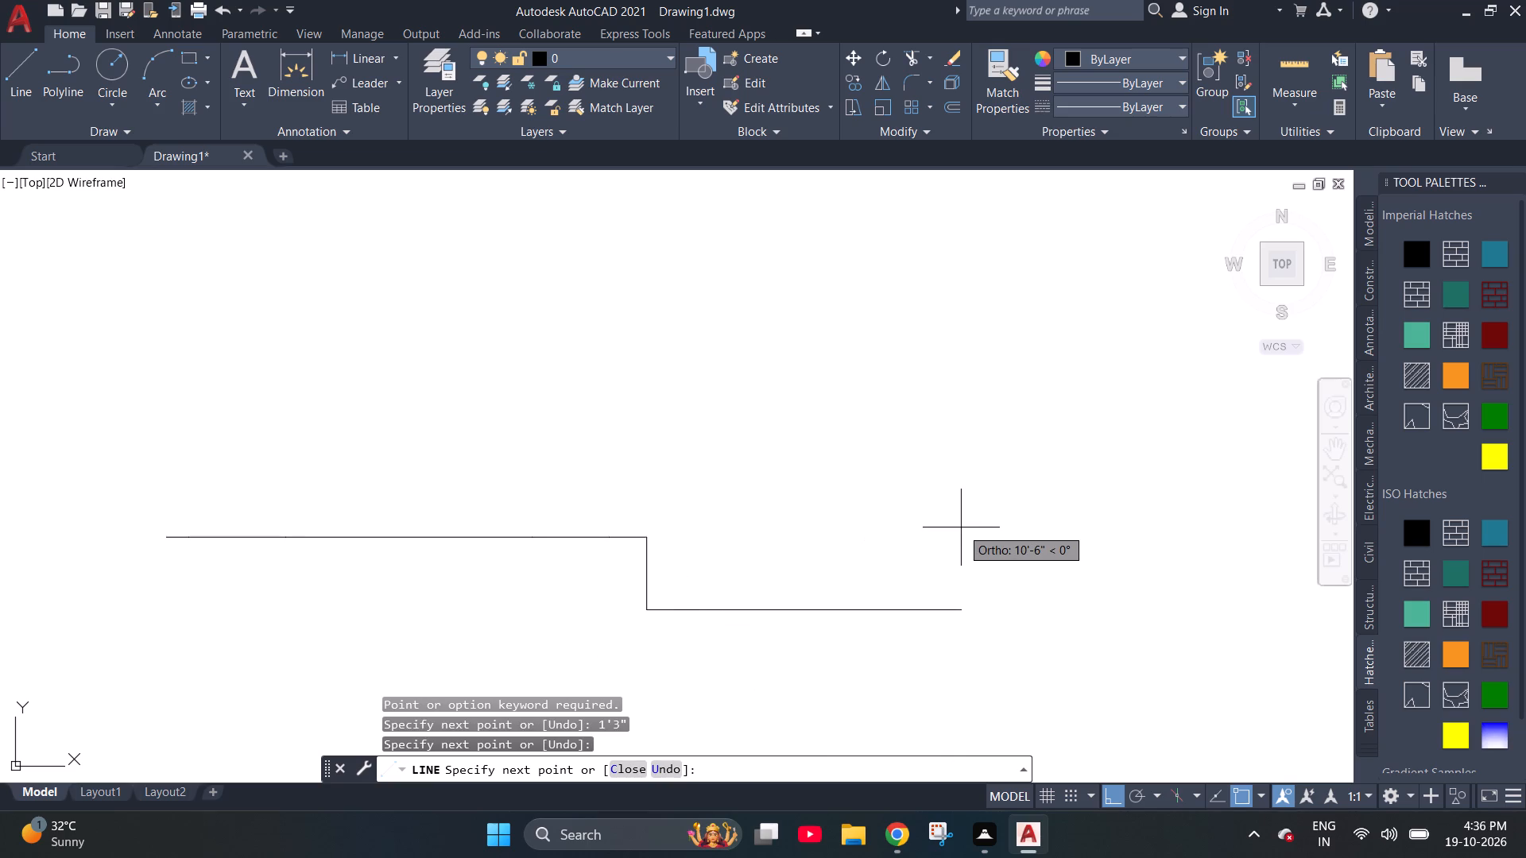
pyautogui.press('Escape')
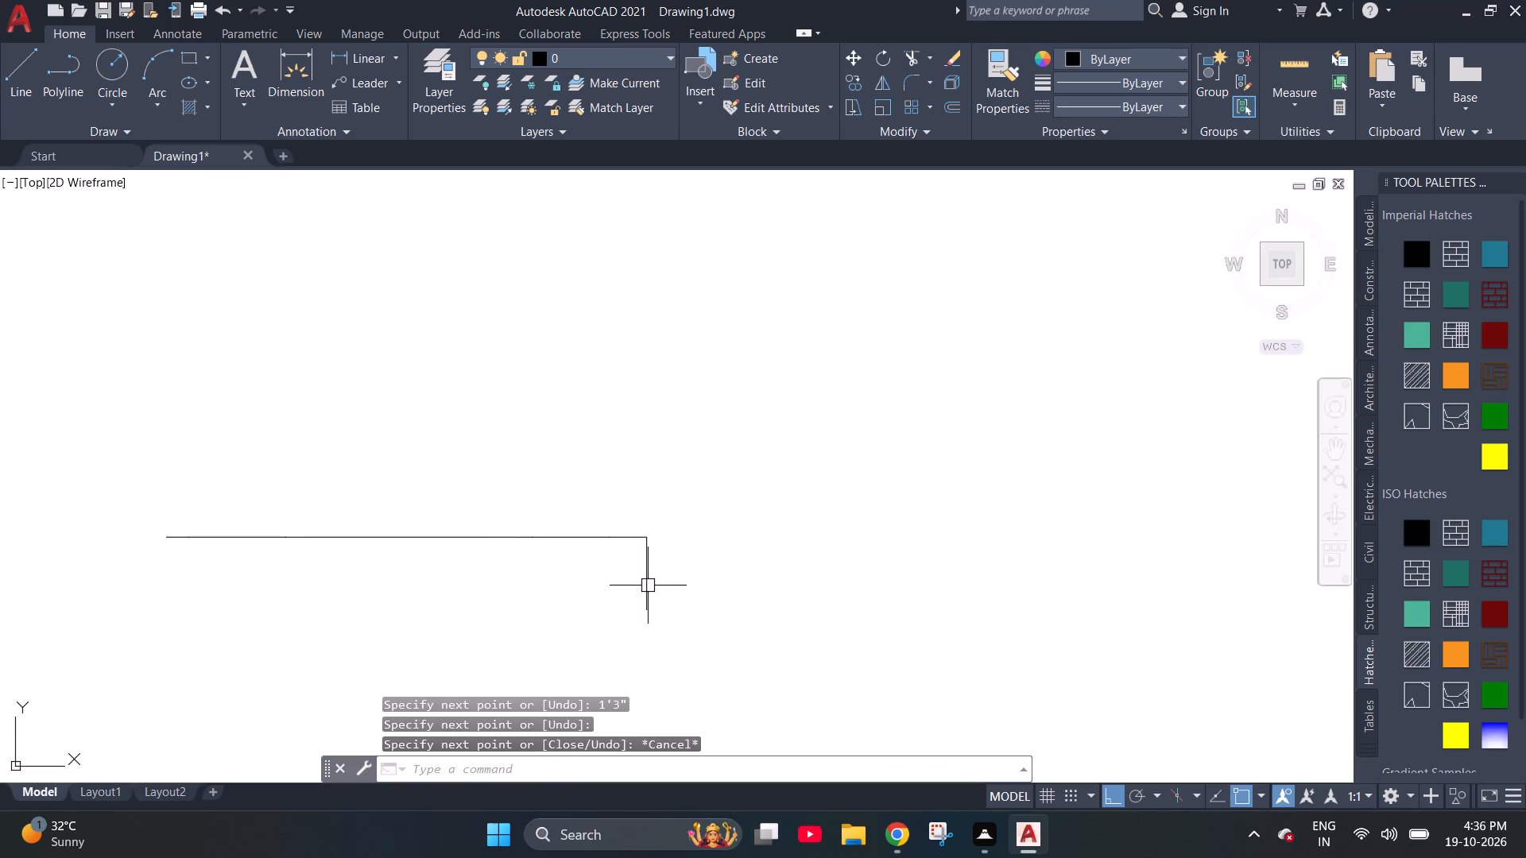
# Delete the stray vertical segment hanging below the chain's end.
pyautogui.click(648, 586)
pyautogui.press('Delete')
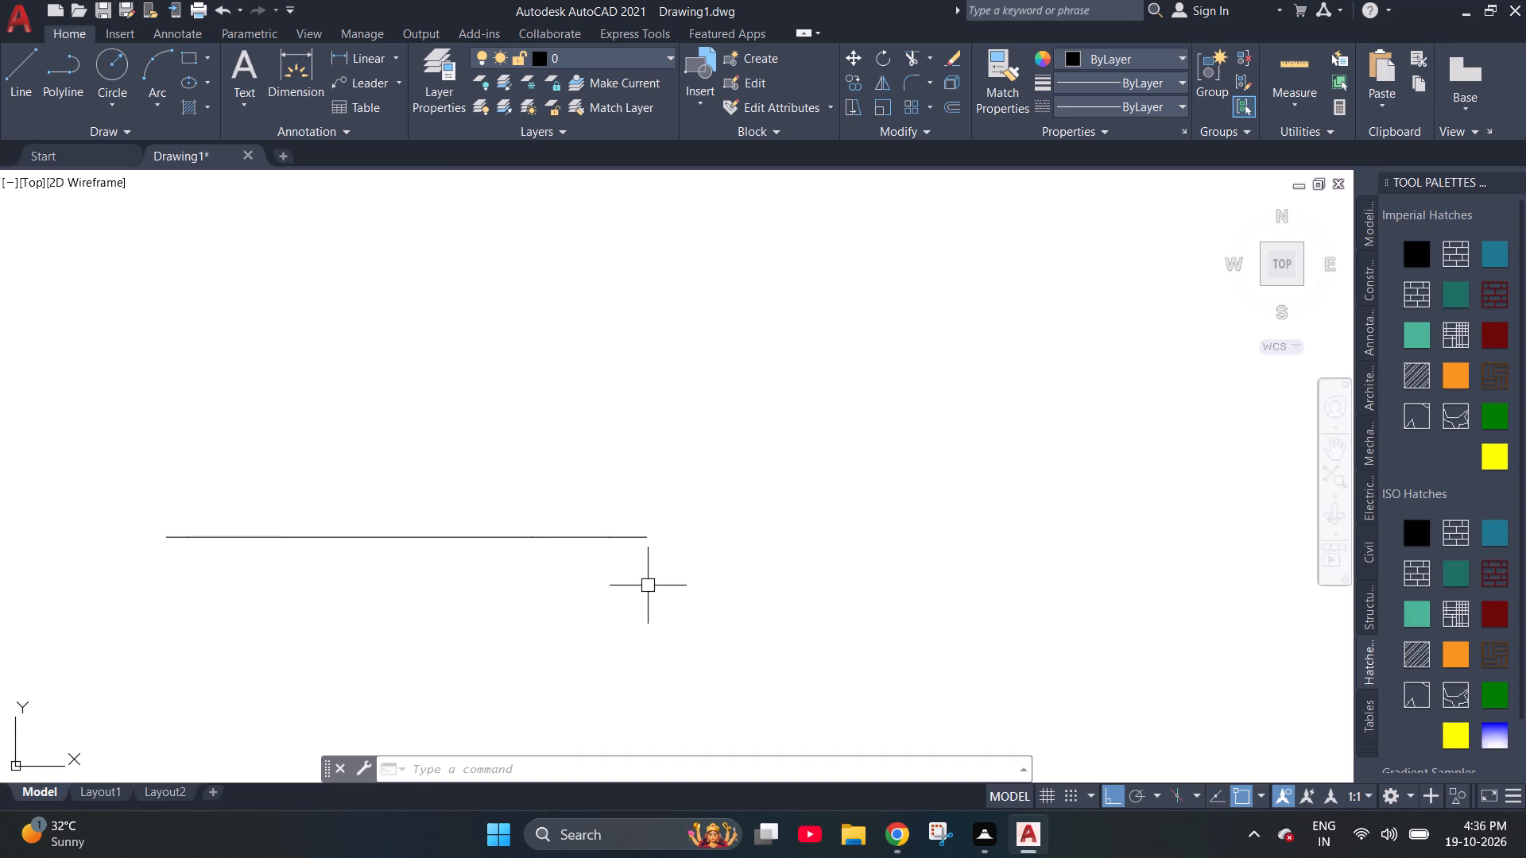
# Calculate the sum 9"+3'3"+8'3"+2'7 1/2"+1'3" with the QuickCalc calculator.
pyautogui.write('CA')
pyautogui.click(511, 618)
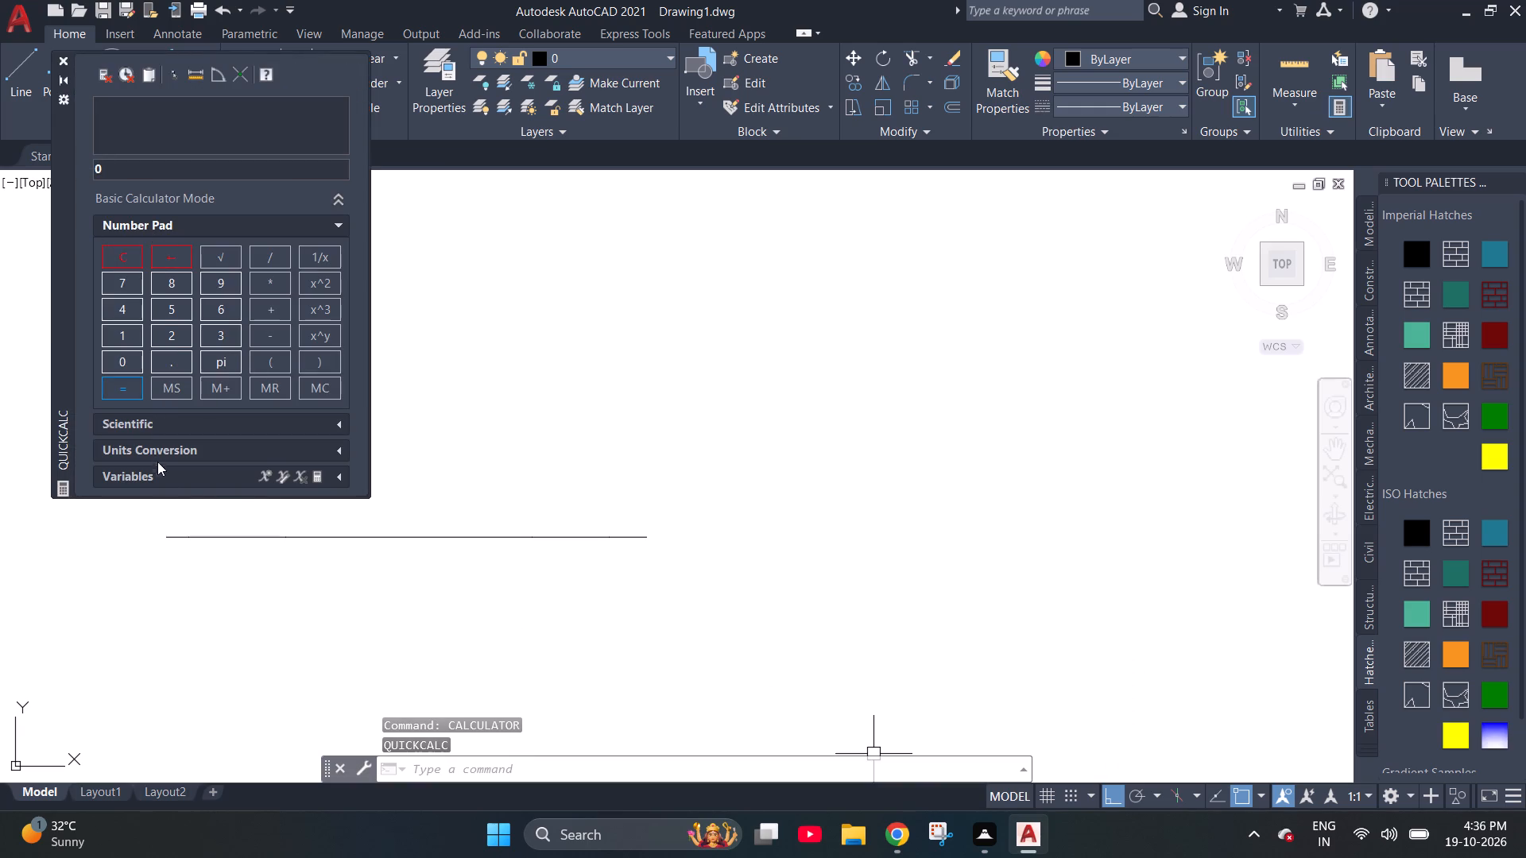
pyautogui.click(313, 254)
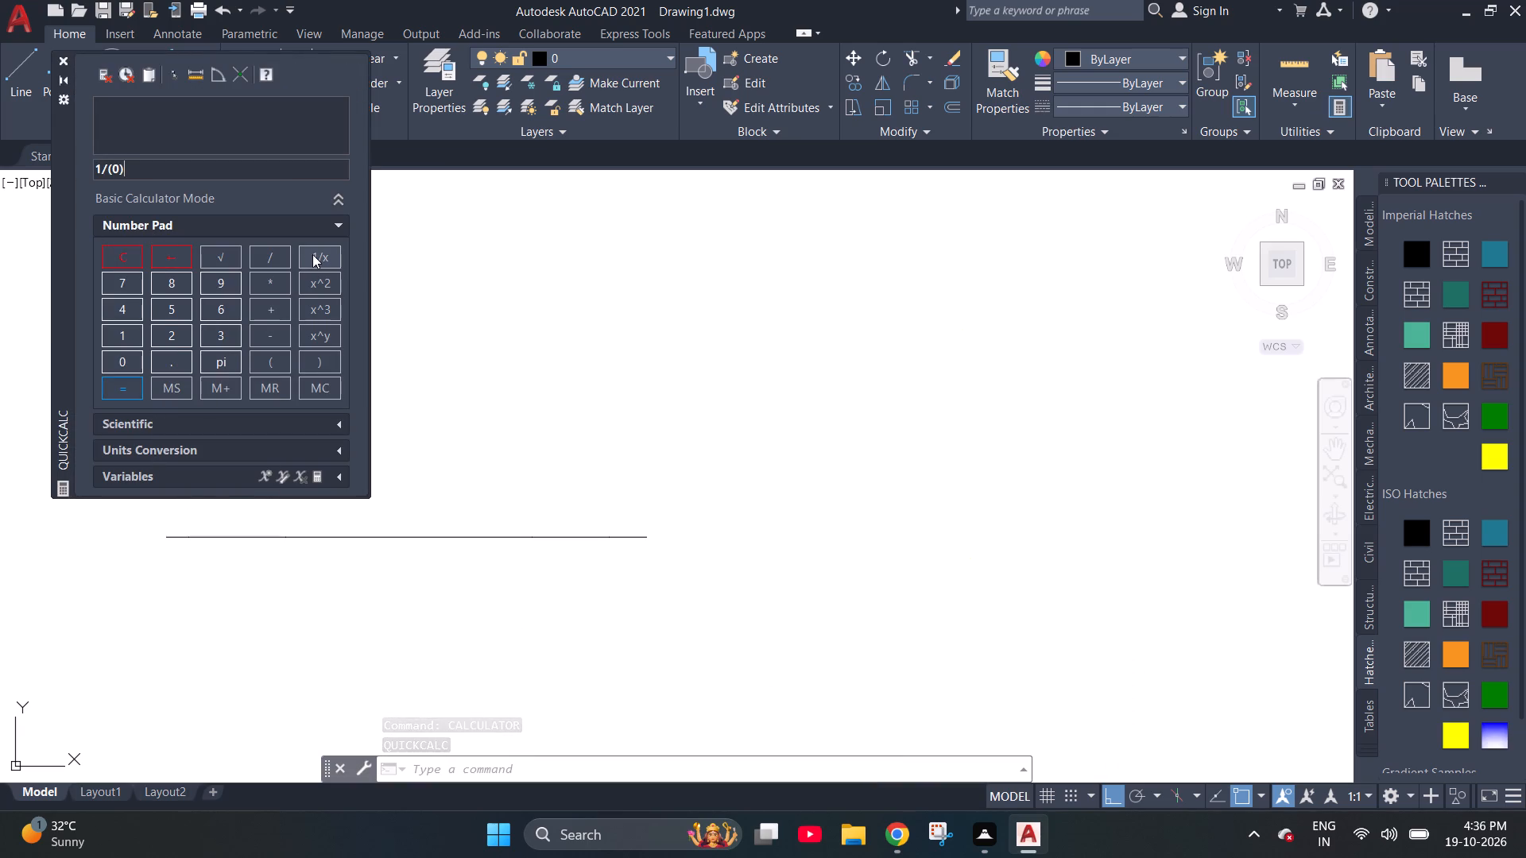
pyautogui.press('BackSpace')
pyautogui.press('BackSpace')
pyautogui.press('BackSpace')
pyautogui.press('BackSpace')
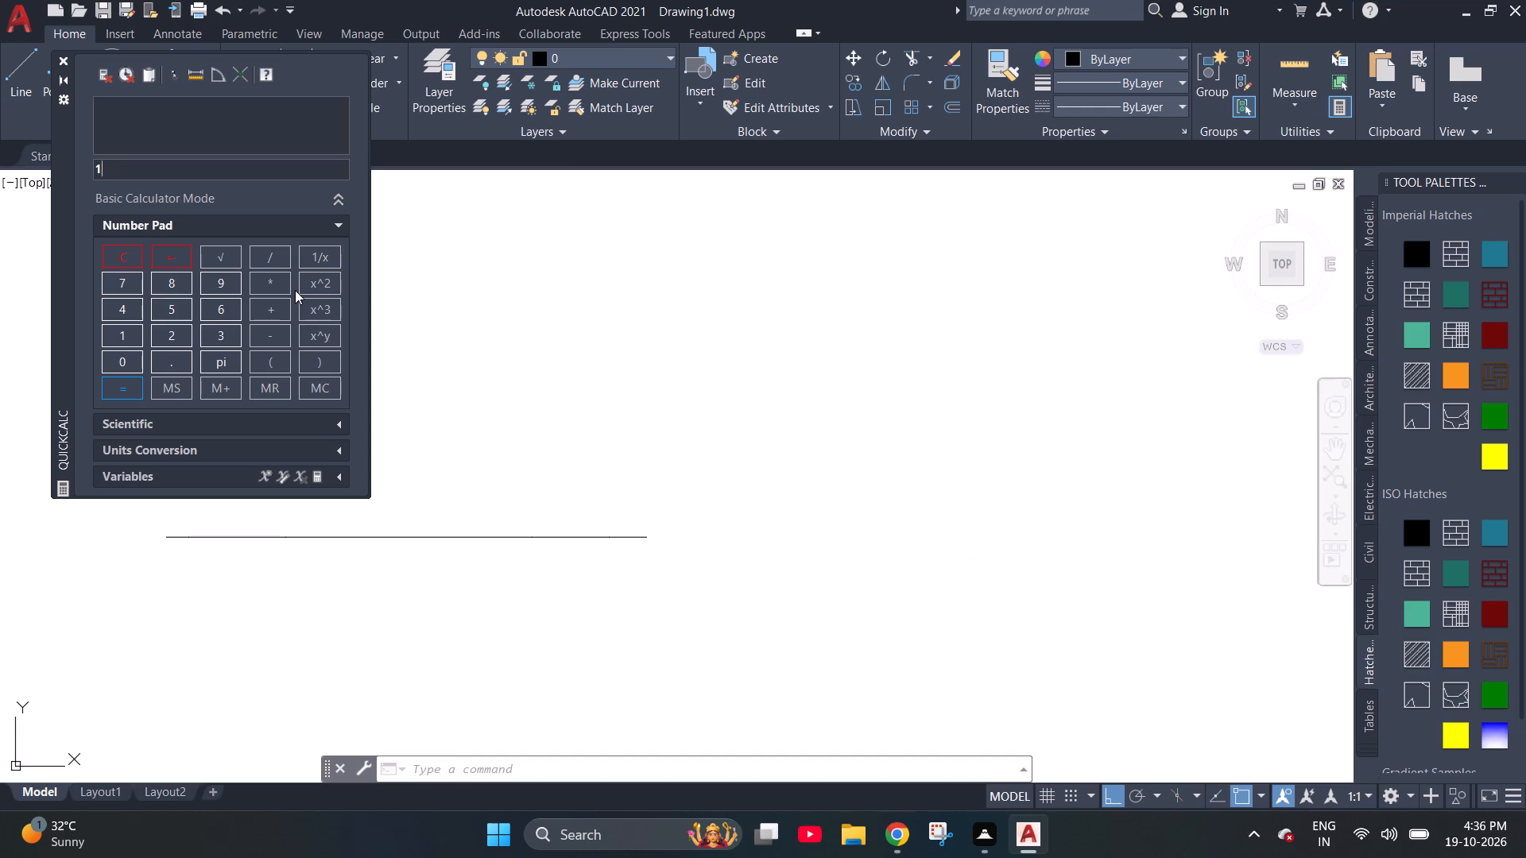
pyautogui.press('BackSpace')
pyautogui.write('9"')
pyautogui.write('+3')
pyautogui.write('\'3"')
pyautogui.write('+8')
pyautogui.write("'3")
pyautogui.hotkey('shift', '"')
pyautogui.write("+2'")
pyautogui.write('-7')
pyautogui.press('BackSpace')
pyautogui.press('BackSpace')
pyautogui.press('7')
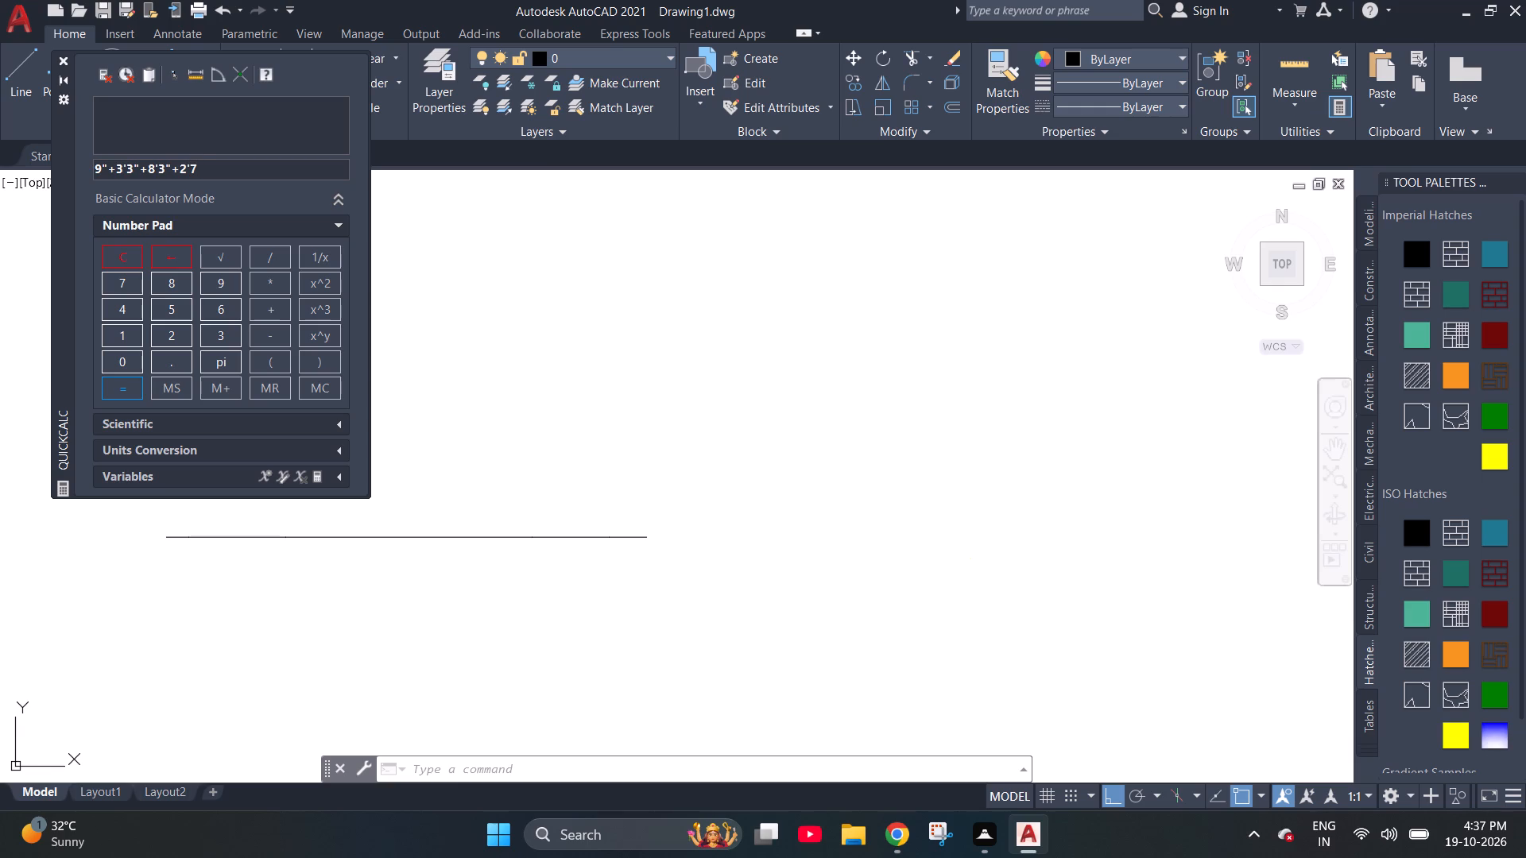
pyautogui.press('space')
pyautogui.write('1/2"')
pyautogui.write("+1'")
pyautogui.write('3"')
pyautogui.press('Return')
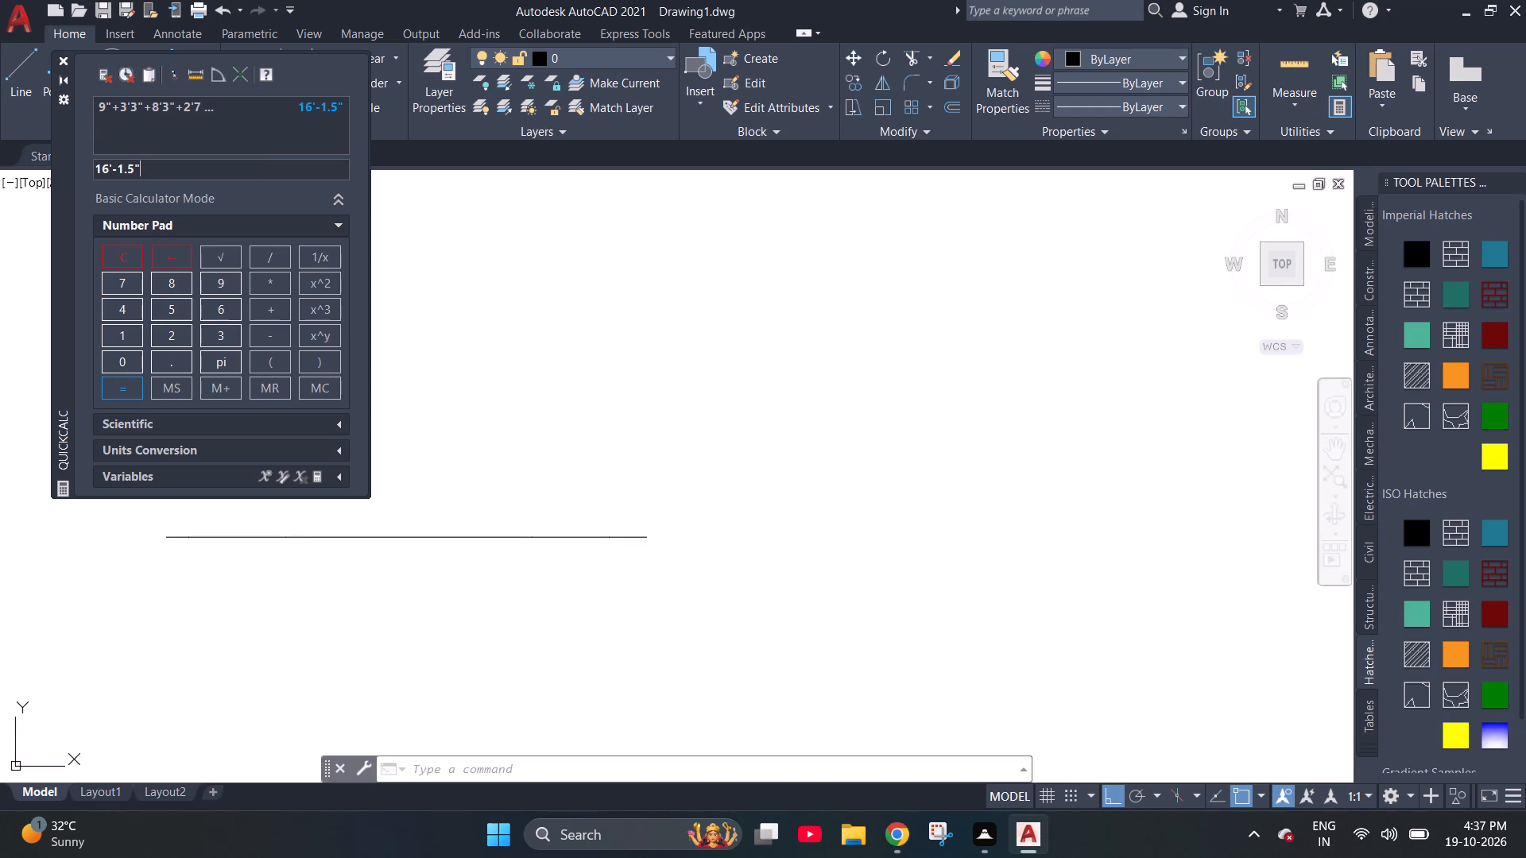
# Collapse the QuickCalc calculator to its title bar to uncover the drawing area.
pyautogui.click(627, 449)
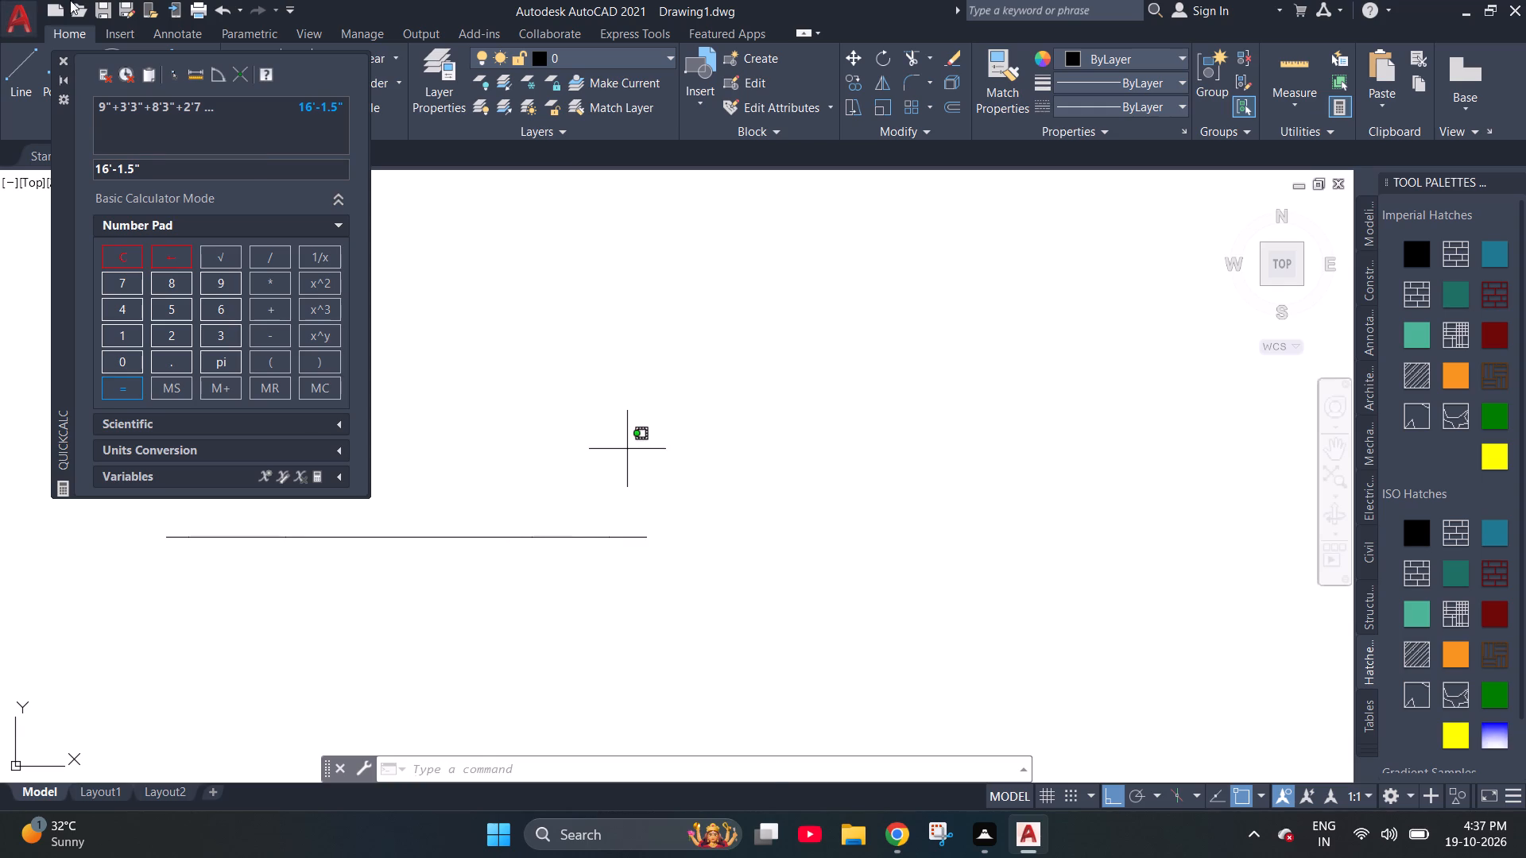
pyautogui.click(61, 75)
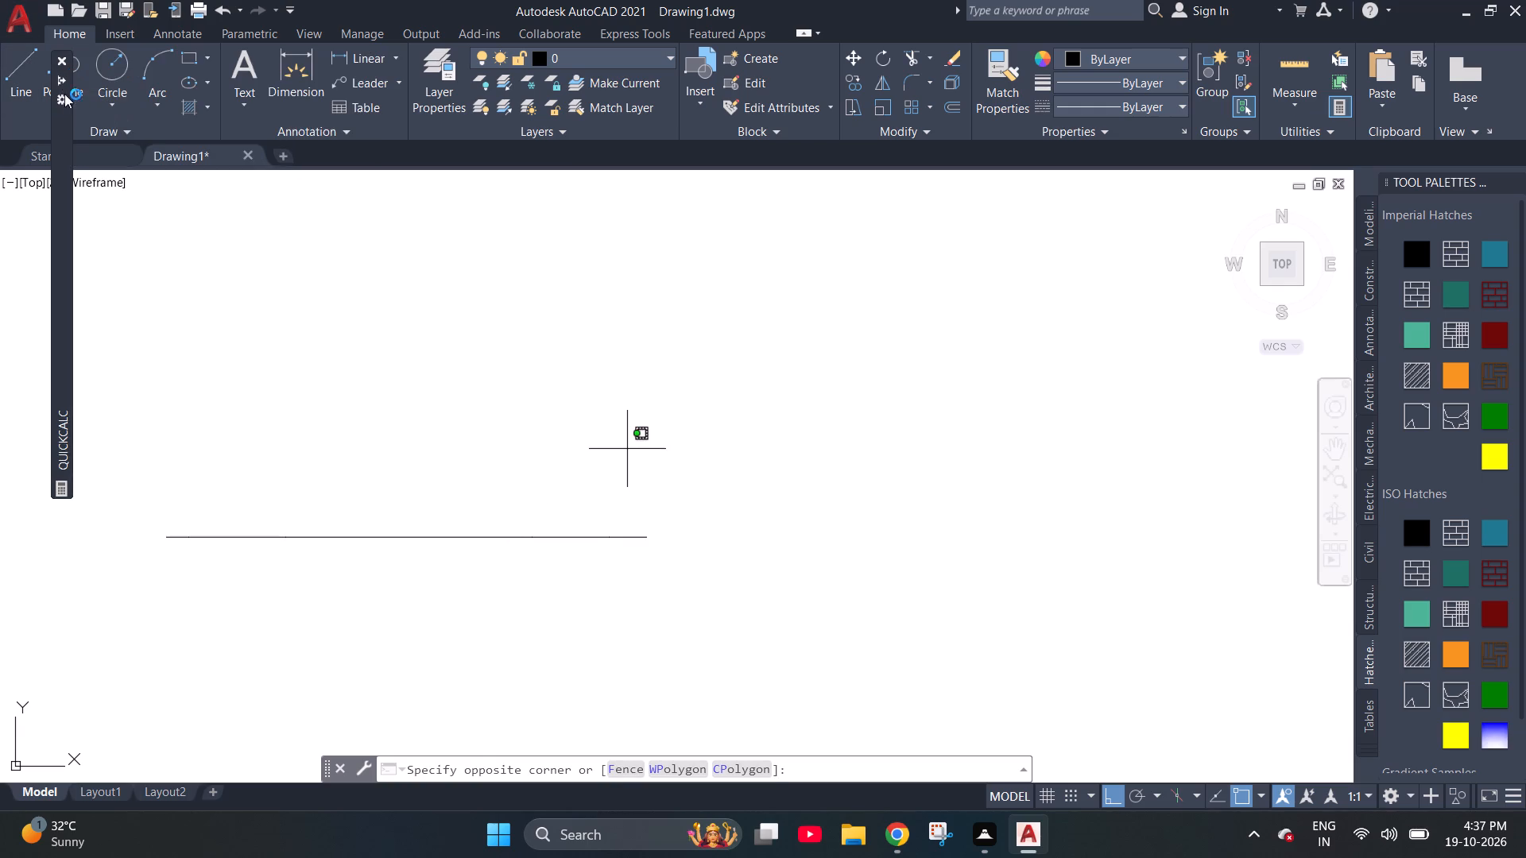
pyautogui.click(763, 523)
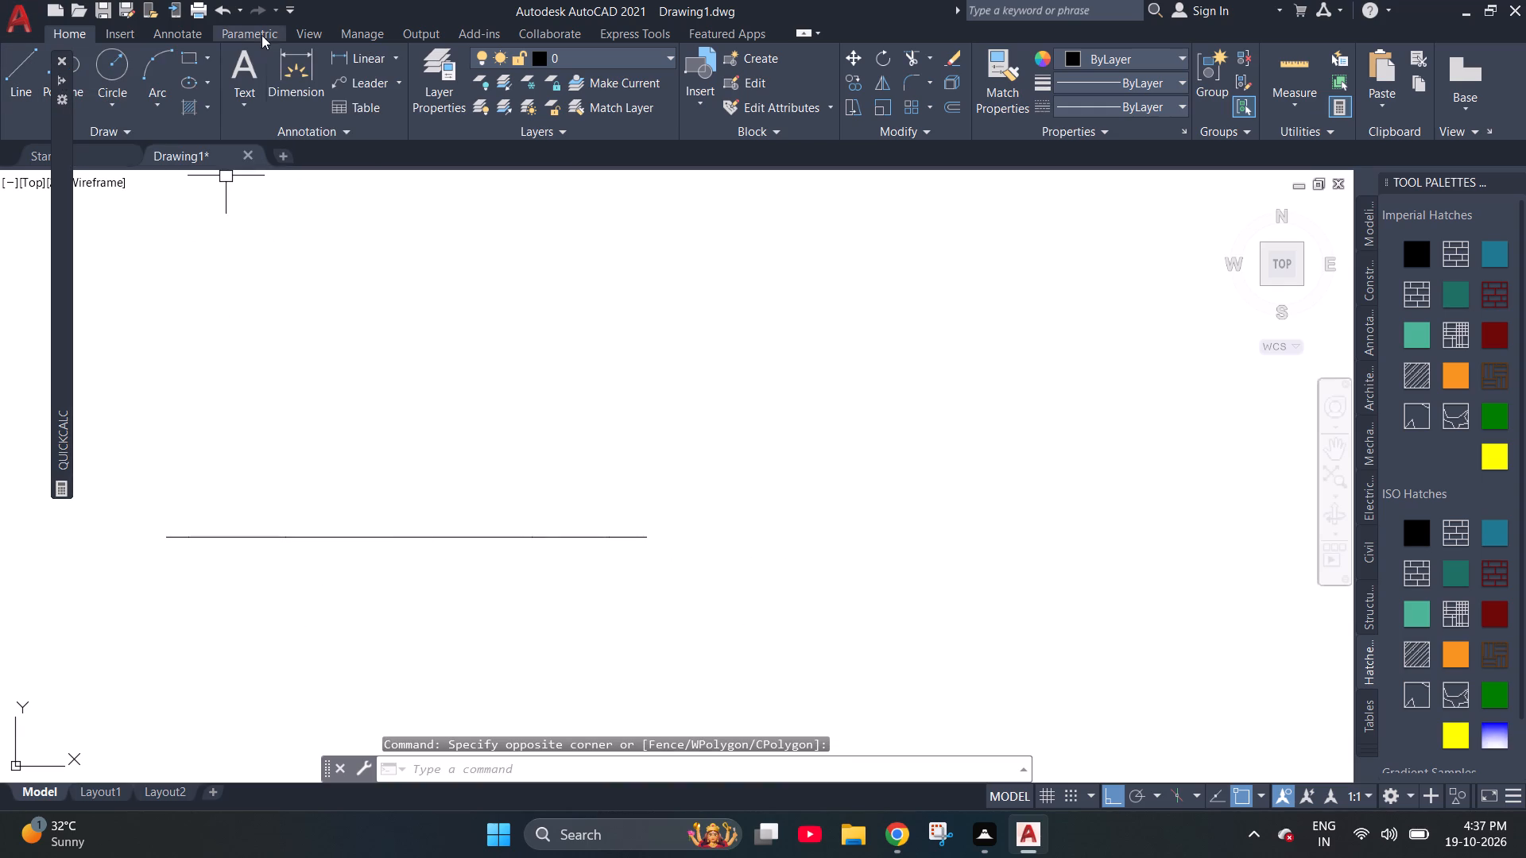
# Check the overall length of the horizontal chain with a trial dimension from its left end to its right end.
pyautogui.click(285, 74)
pyautogui.click(173, 539)
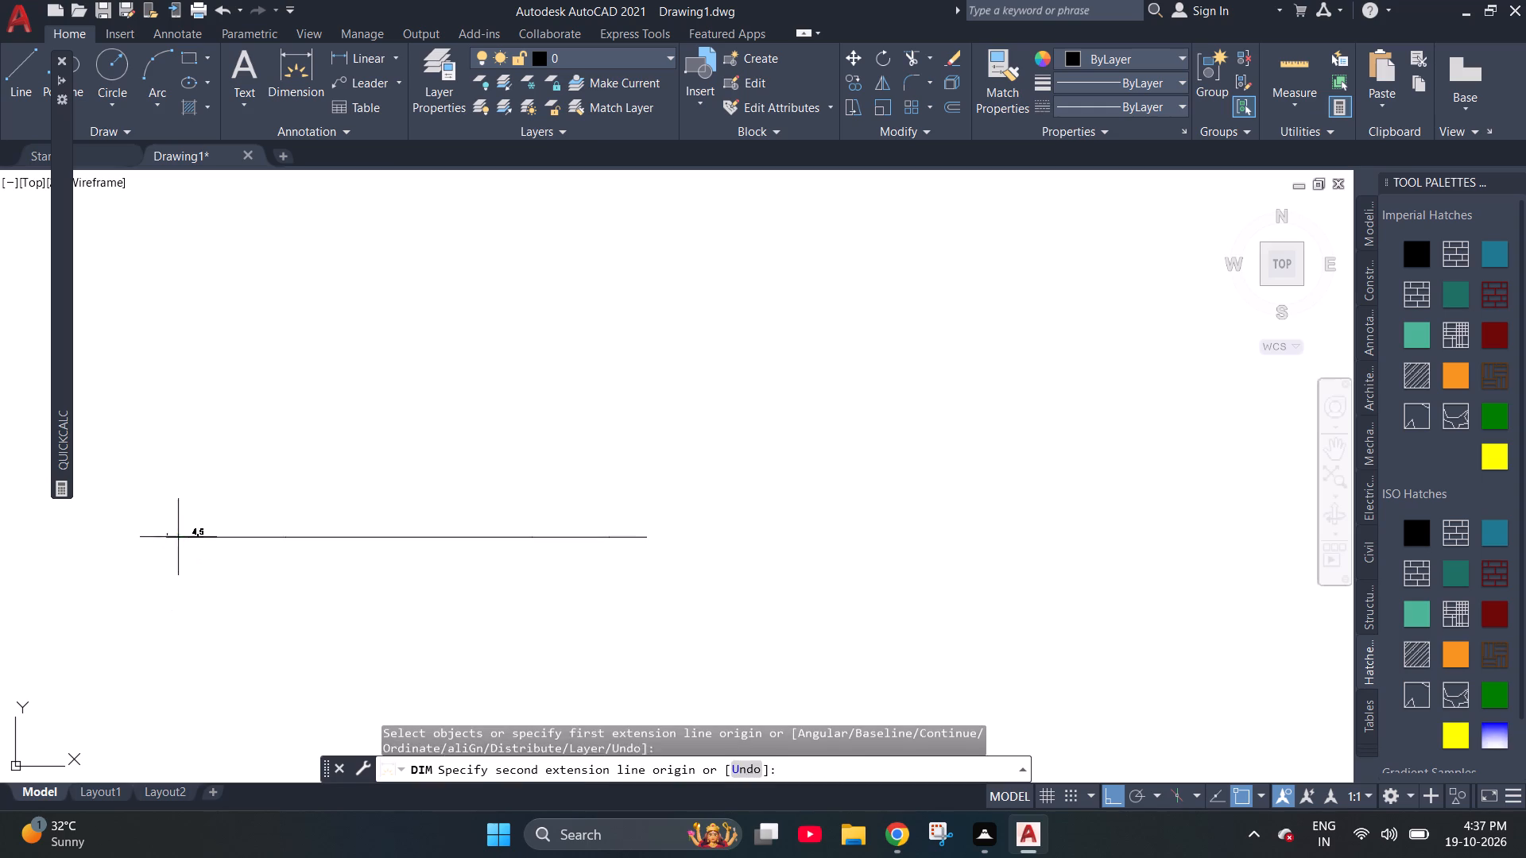
pyautogui.click(645, 540)
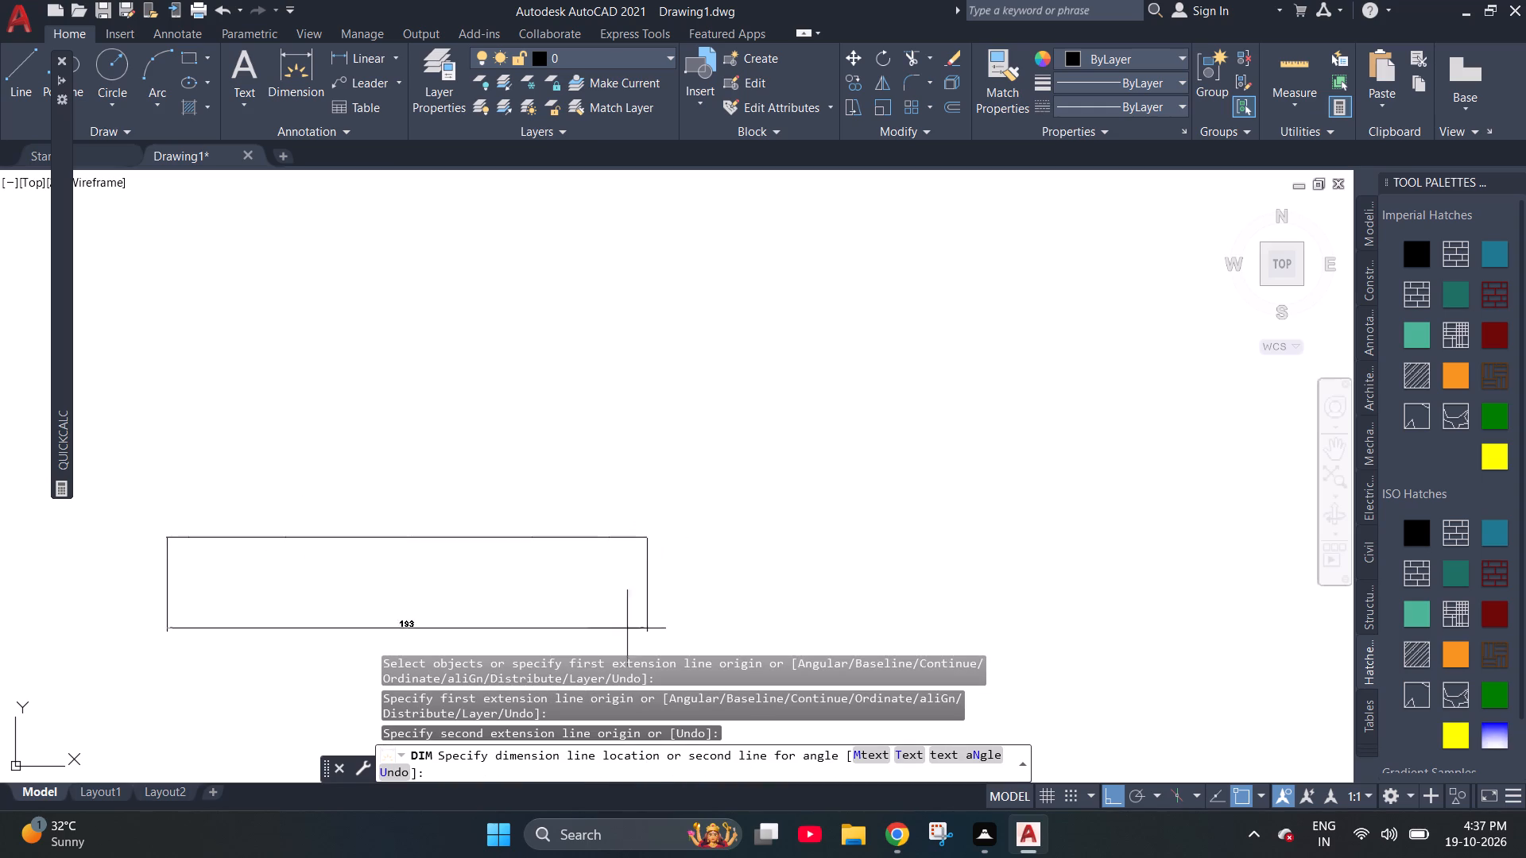
pyautogui.scroll(4, 606, 609)
pyautogui.scroll(-2, 673, 593)
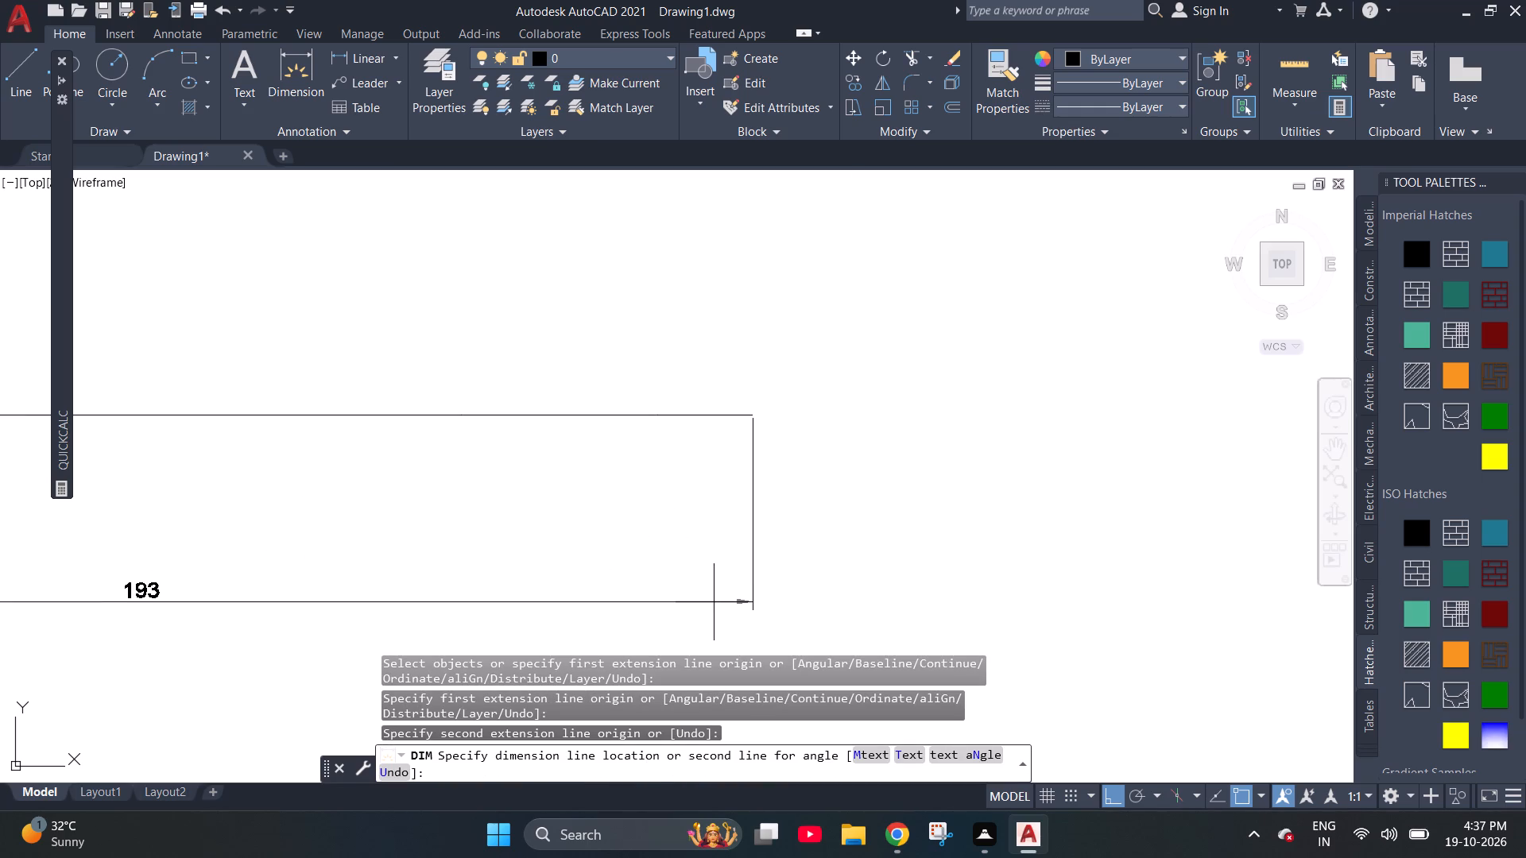
pyautogui.press('Escape')
# Review the drawing's length unit type and precision settings.
pyautogui.write('UN')
pyautogui.press('space')
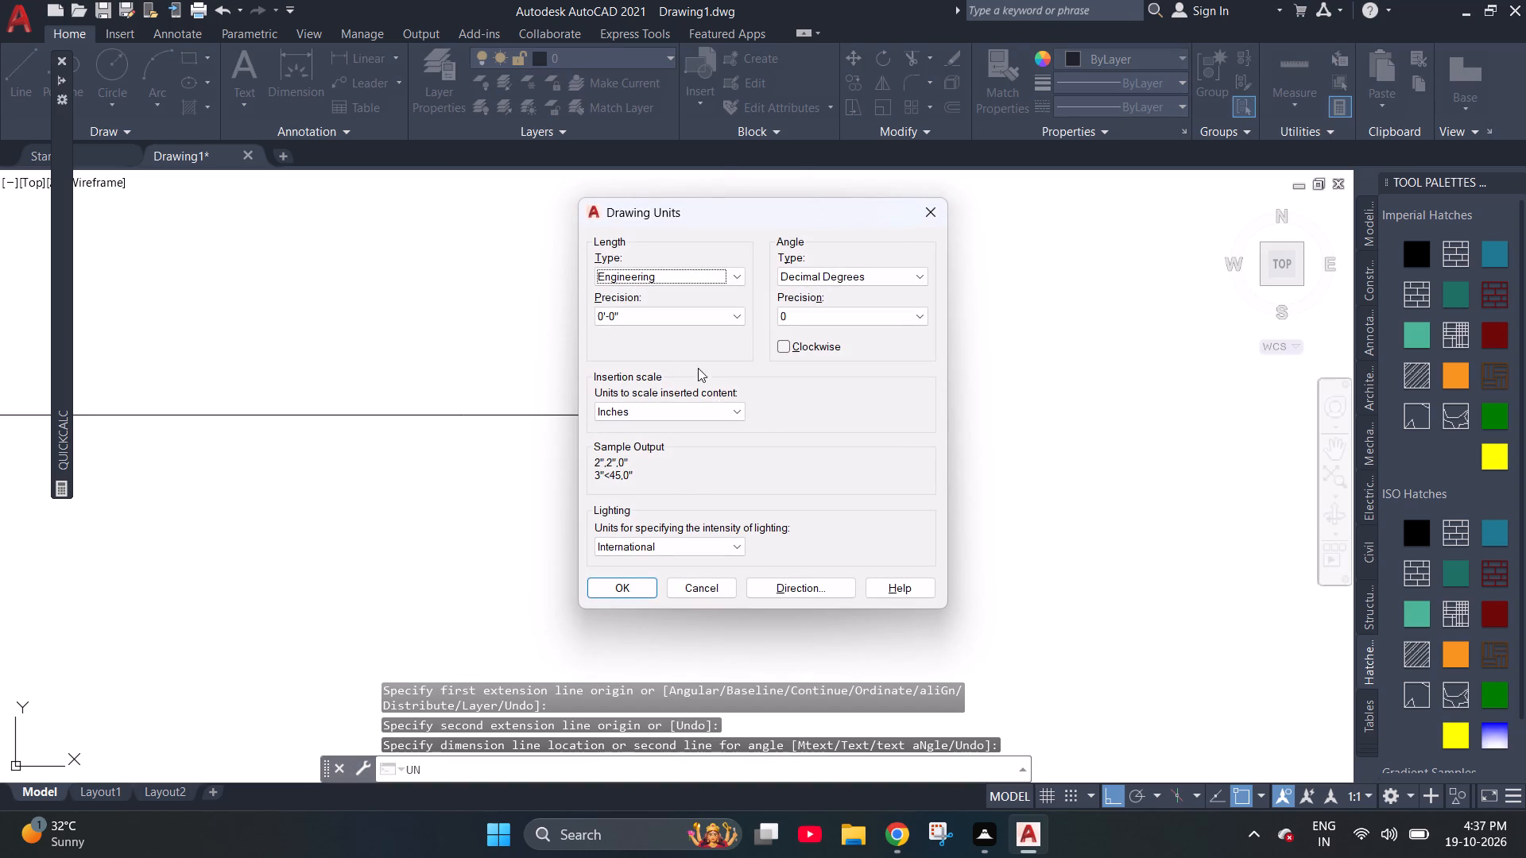
pyautogui.click(625, 590)
# Set the ISO-25 dimension style's primary linear units to Engineering format with 0'-0" precision.
pyautogui.write('D')
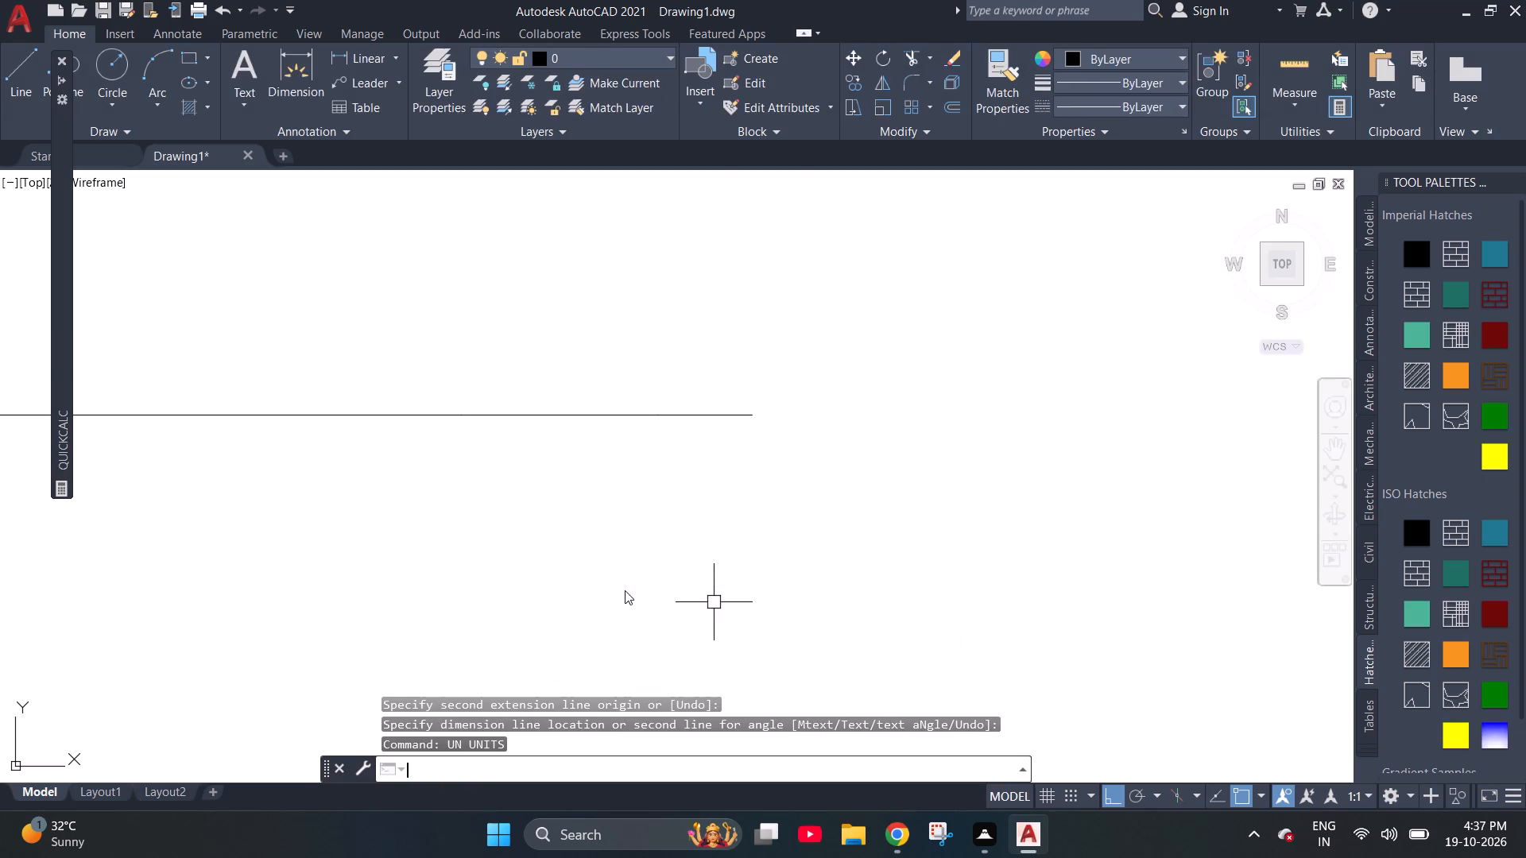
pyautogui.press('space')
pyautogui.click(986, 377)
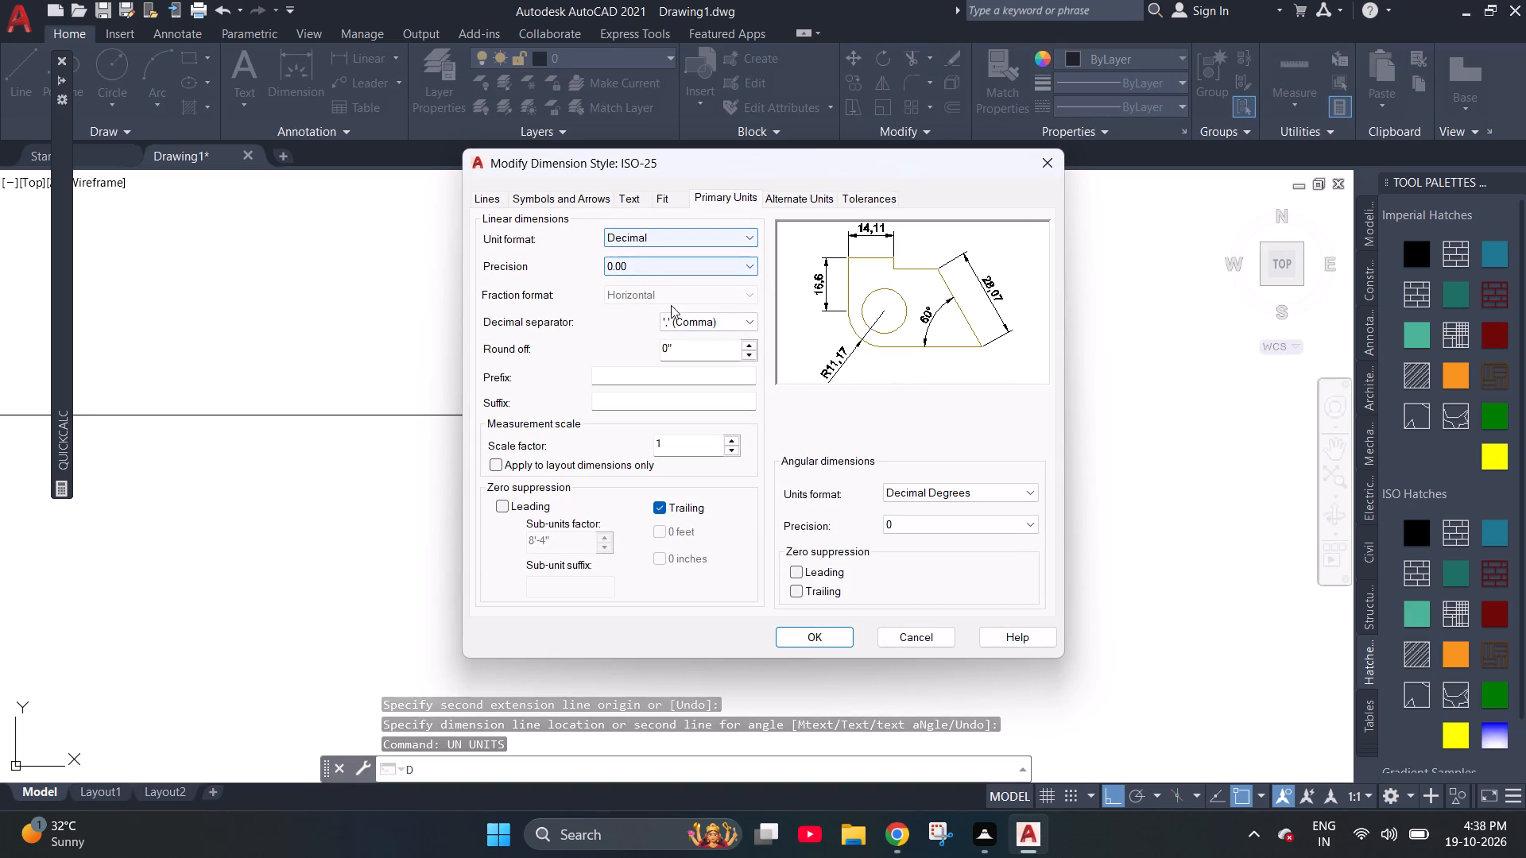
pyautogui.click(653, 233)
pyautogui.click(641, 283)
pyautogui.click(649, 271)
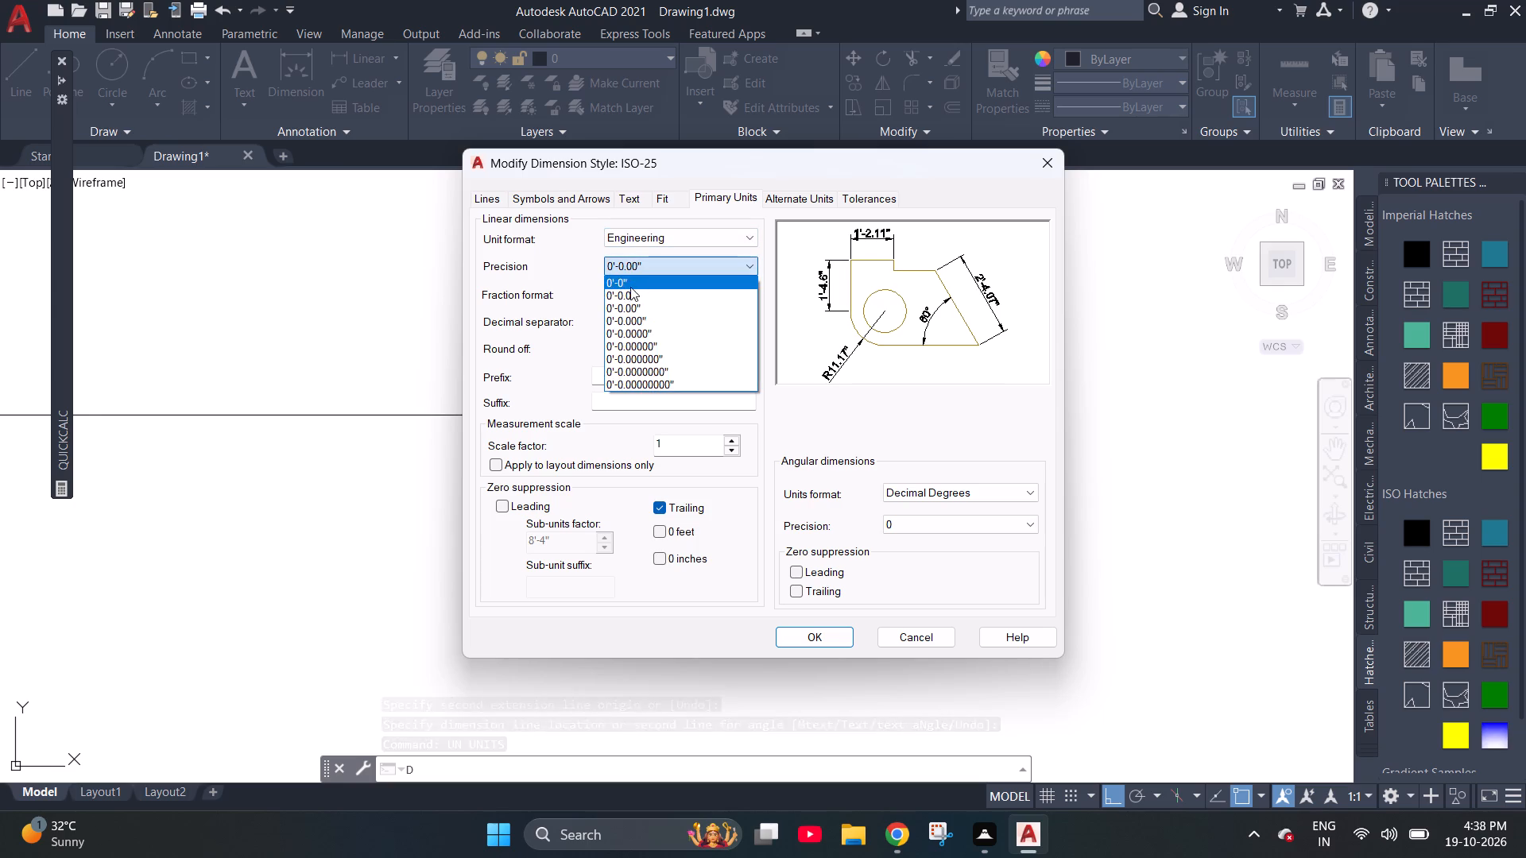
pyautogui.click(630, 288)
# Set the ISO-25 dimension style's text height to 2'.
pyautogui.click(641, 196)
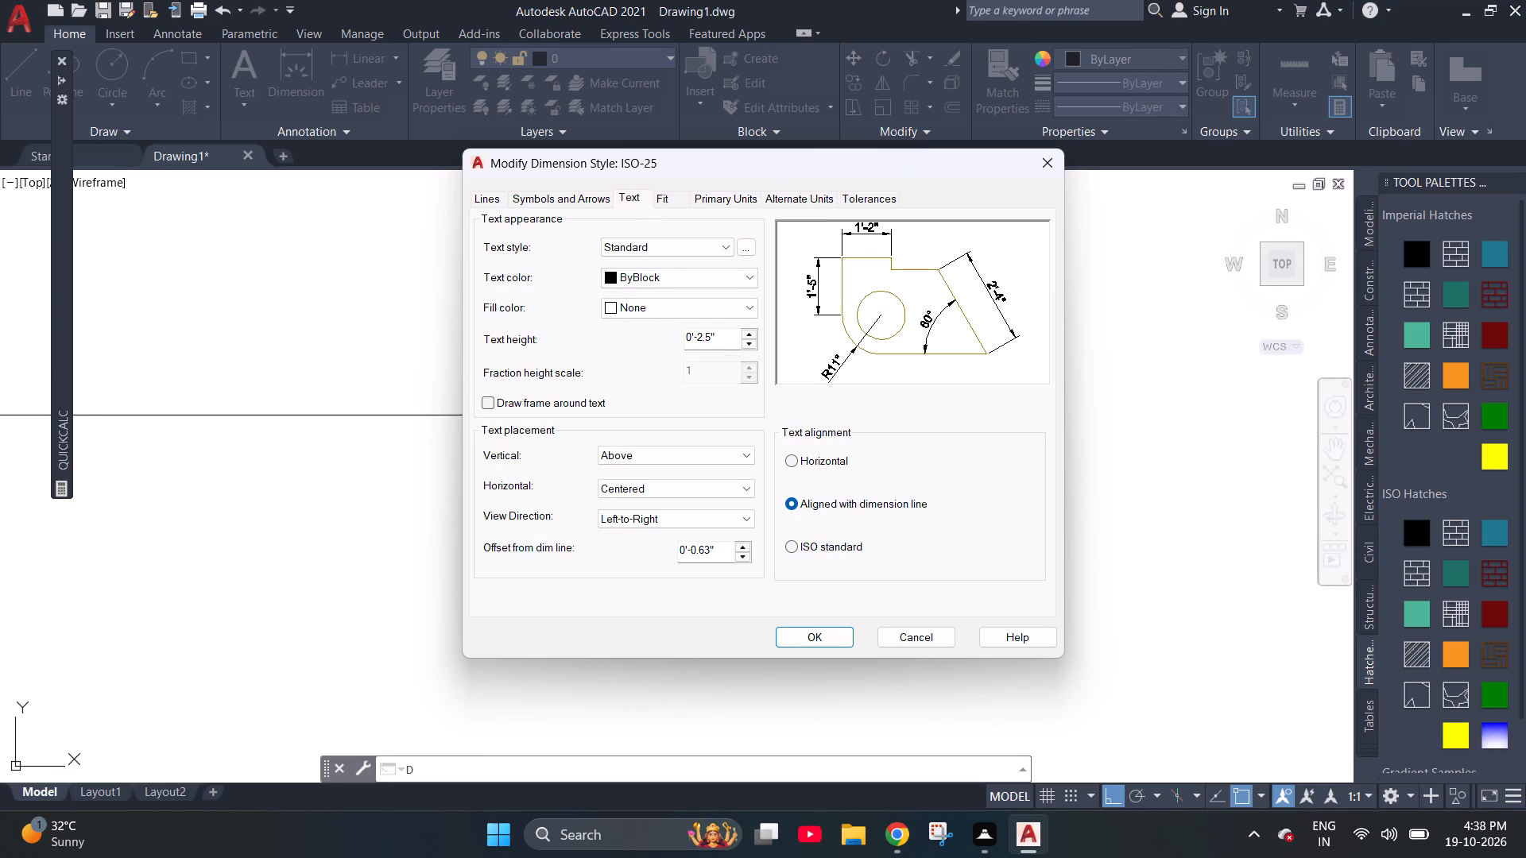
pyautogui.moveTo(718, 337); pyautogui.dragTo(527, 337)
pyautogui.write("2'")
pyautogui.press('Return')
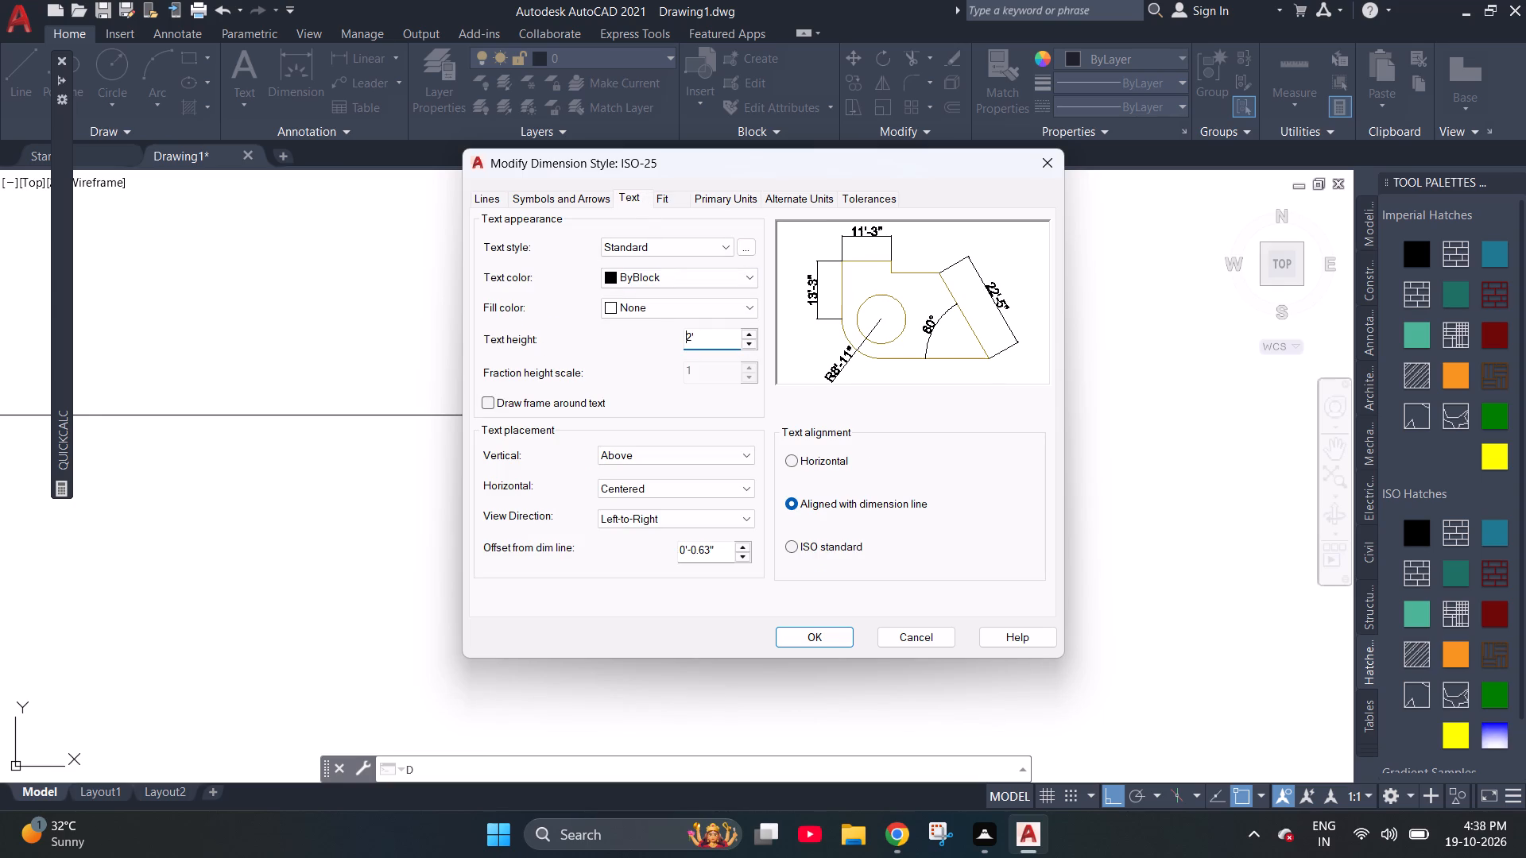
# Set the ISO-25 dimension style's arrow size to 1'.
pyautogui.click(579, 196)
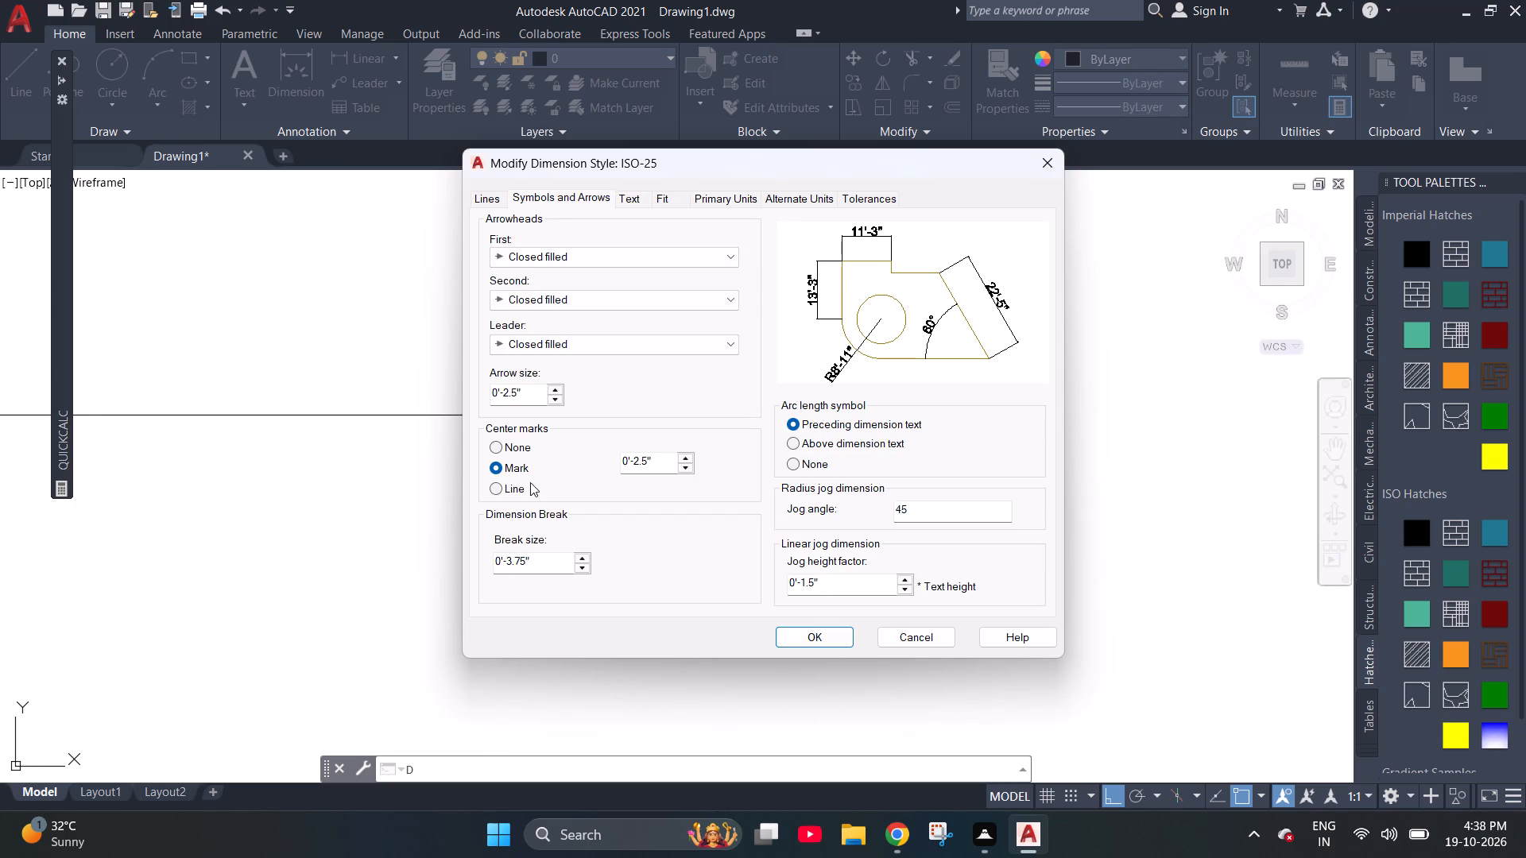
pyautogui.moveTo(533, 385); pyautogui.dragTo(378, 385)
pyautogui.press('1')
pyautogui.hotkey('shift', '"')
pyautogui.press('BackSpace')
pyautogui.press("'")
pyautogui.press('Return')
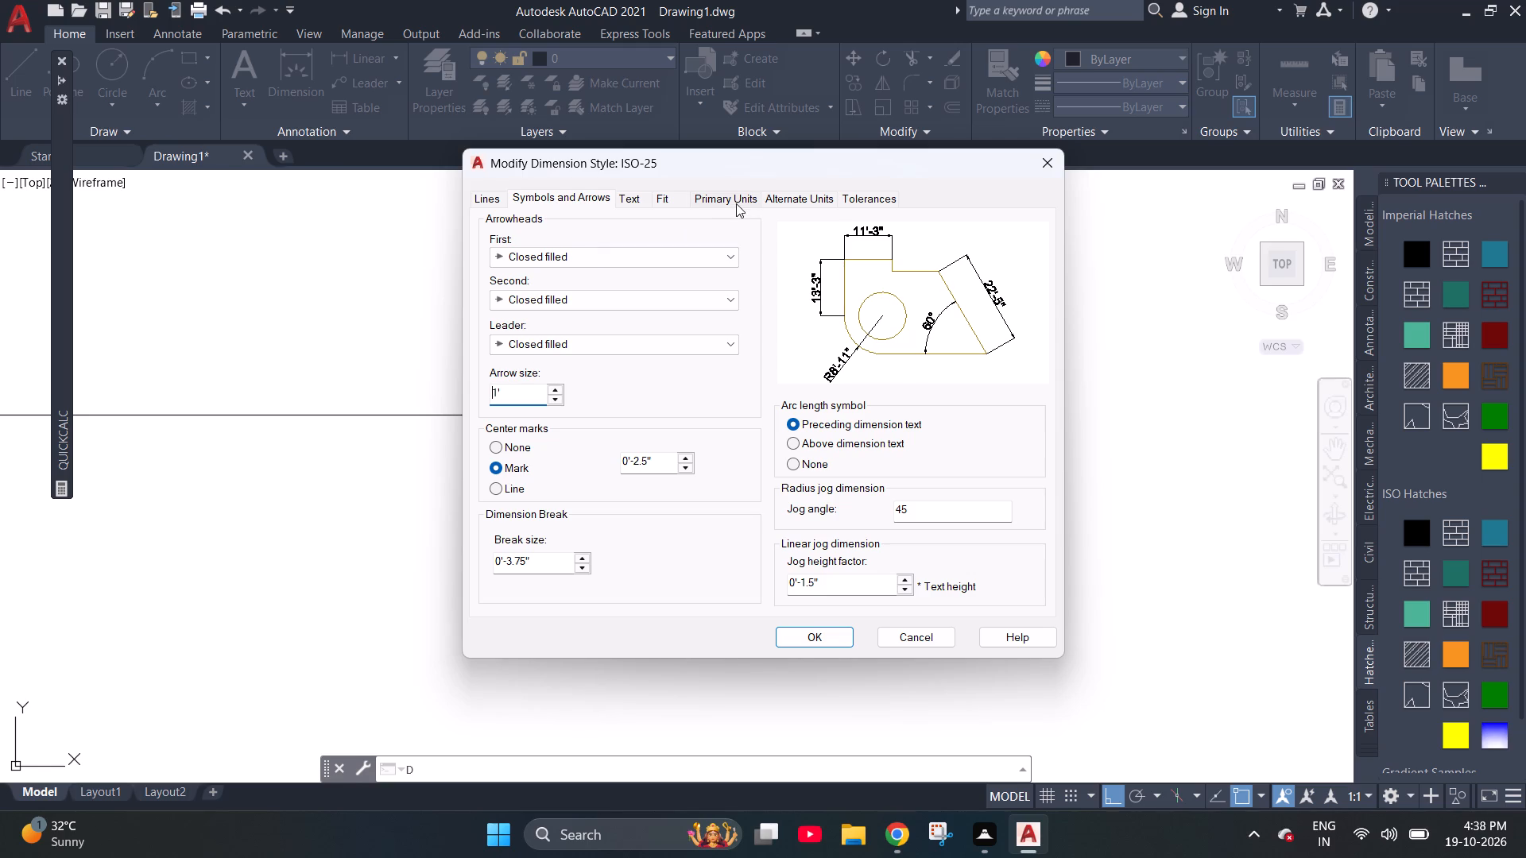
# Save the ISO-25 style changes and make ISO-25 the current dimension style.
pyautogui.click(736, 203)
pyautogui.click(798, 196)
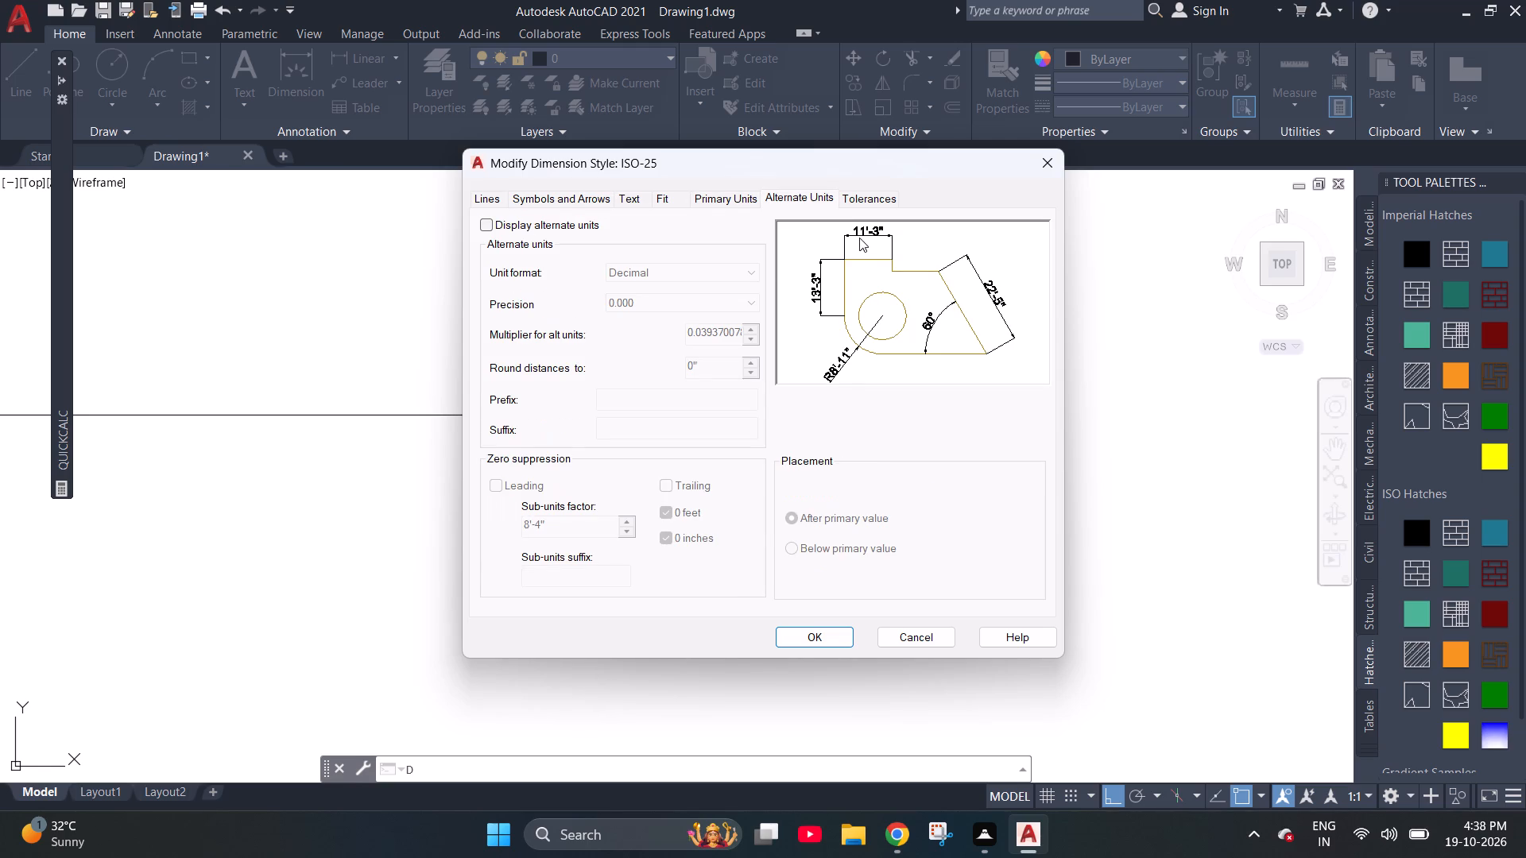
pyautogui.click(875, 207)
pyautogui.click(839, 639)
pyautogui.scroll(-1, 931, 494)
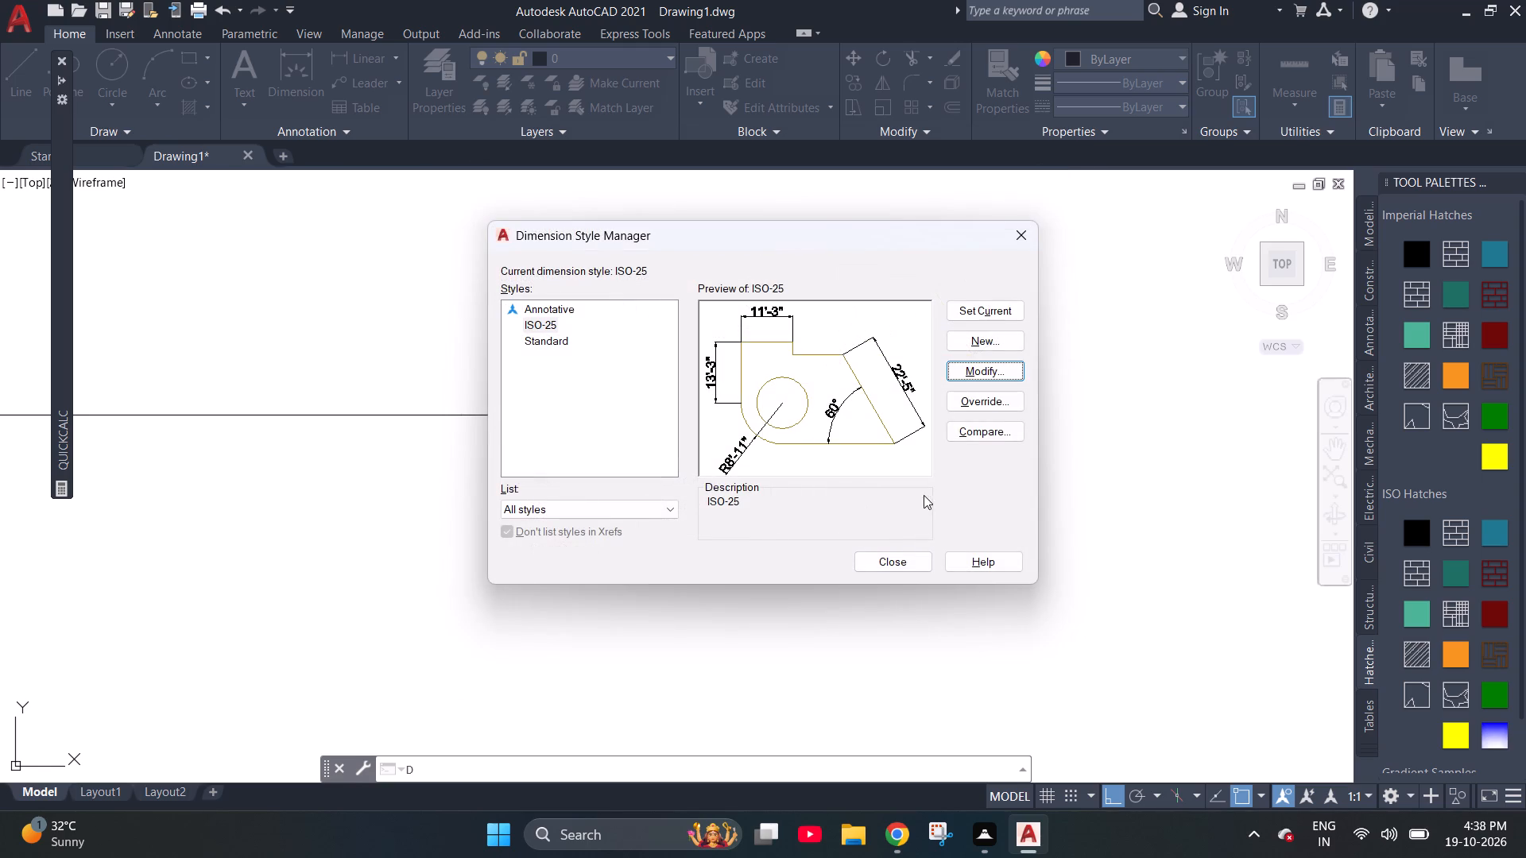
pyautogui.click(981, 307)
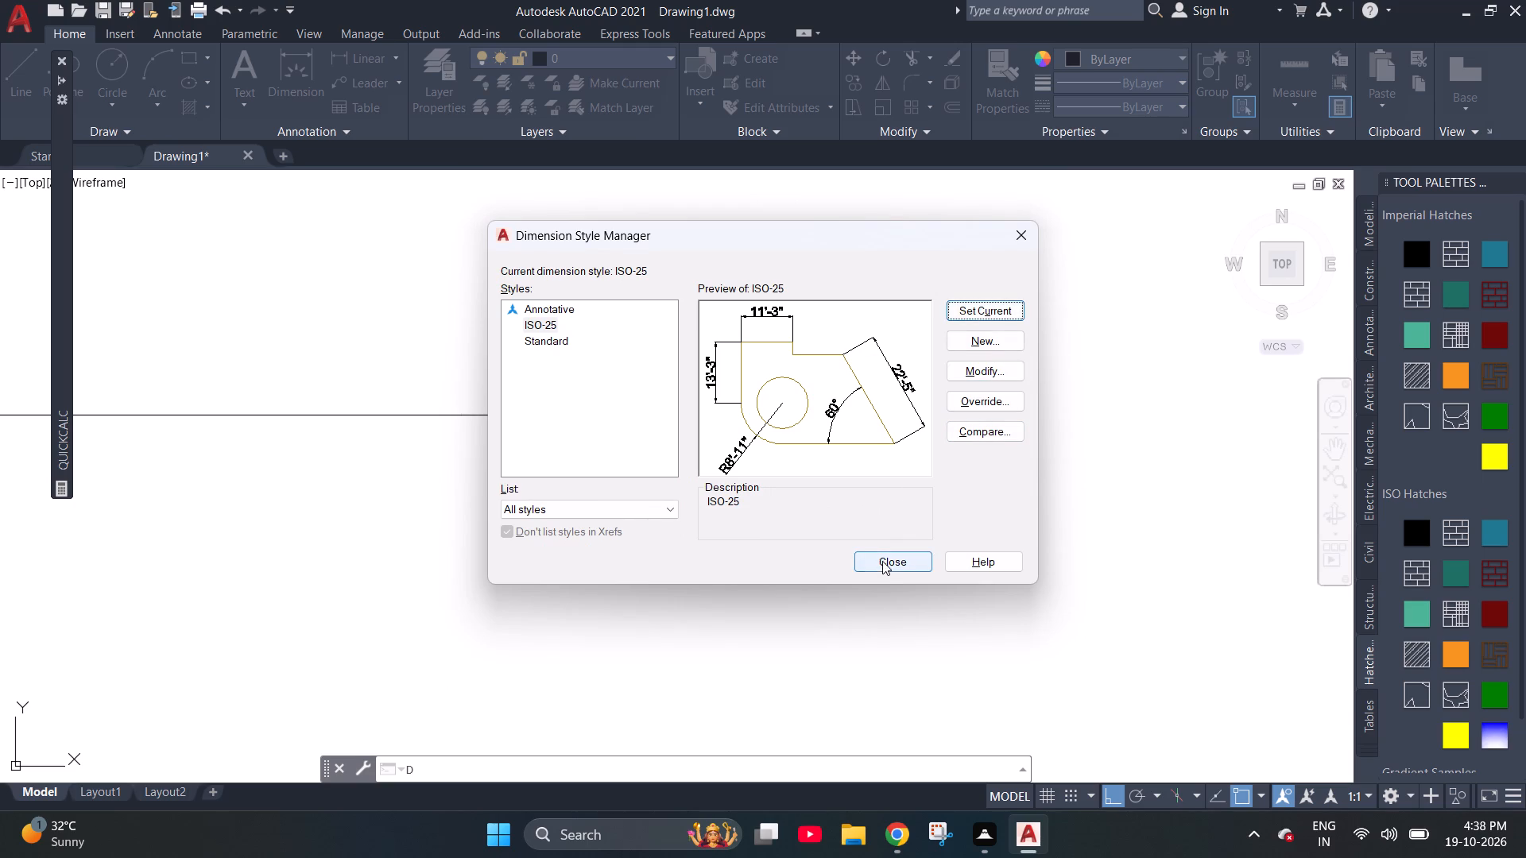
pyautogui.click(882, 561)
# Measure the chain's overall length with a dimension preview between its two endpoints, without placing the dimension.
pyautogui.scroll(-9, 760, 488)
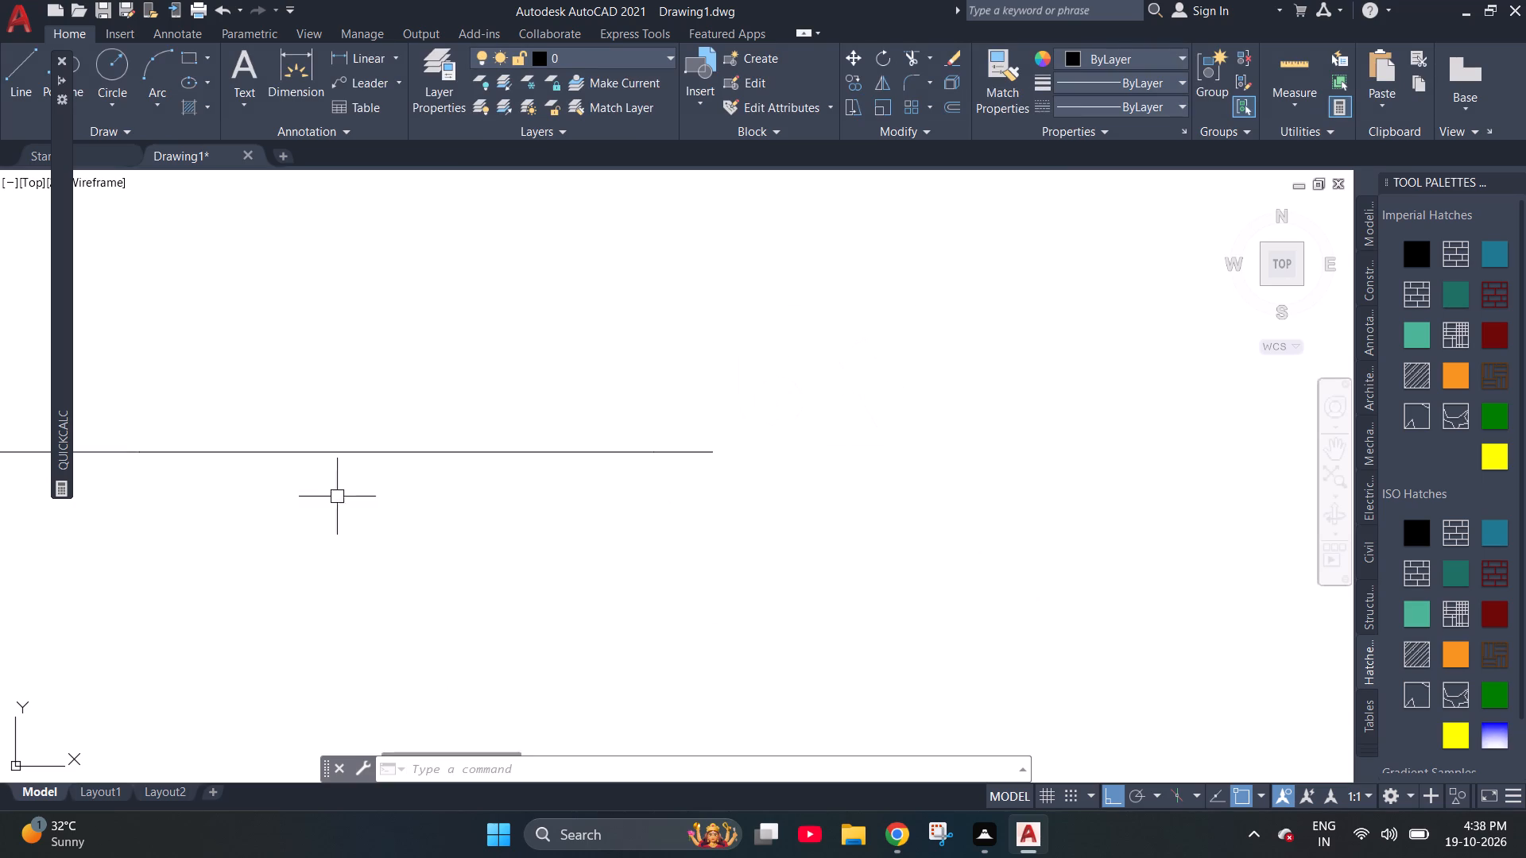
pyautogui.scroll(2, 14, 497)
pyautogui.scroll(-3, 33, 491)
pyautogui.scroll(-1, 511, 451)
pyautogui.scroll(3, 299, 464)
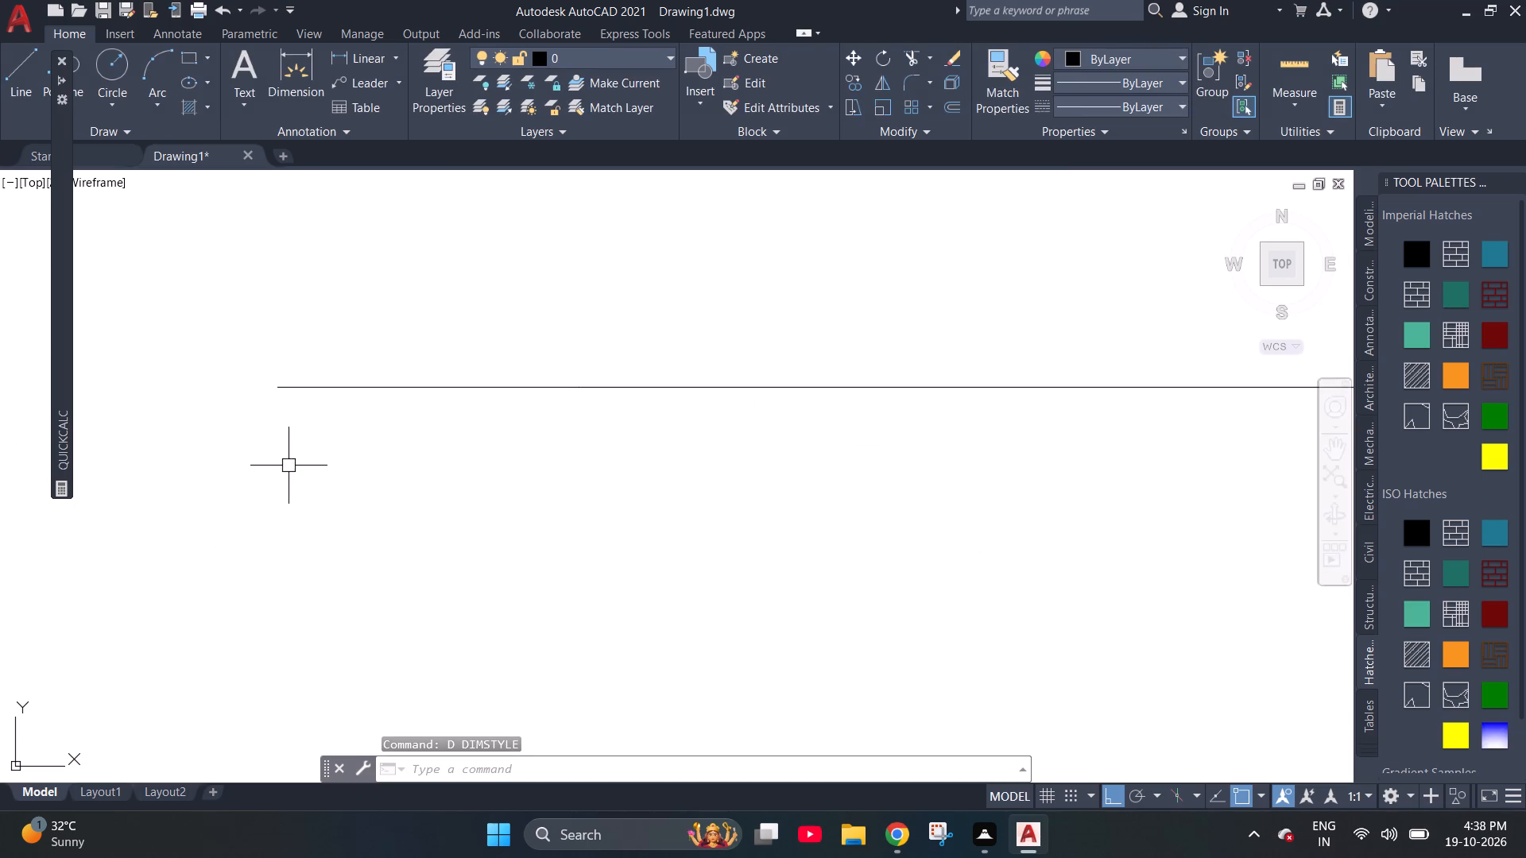
pyautogui.click(309, 73)
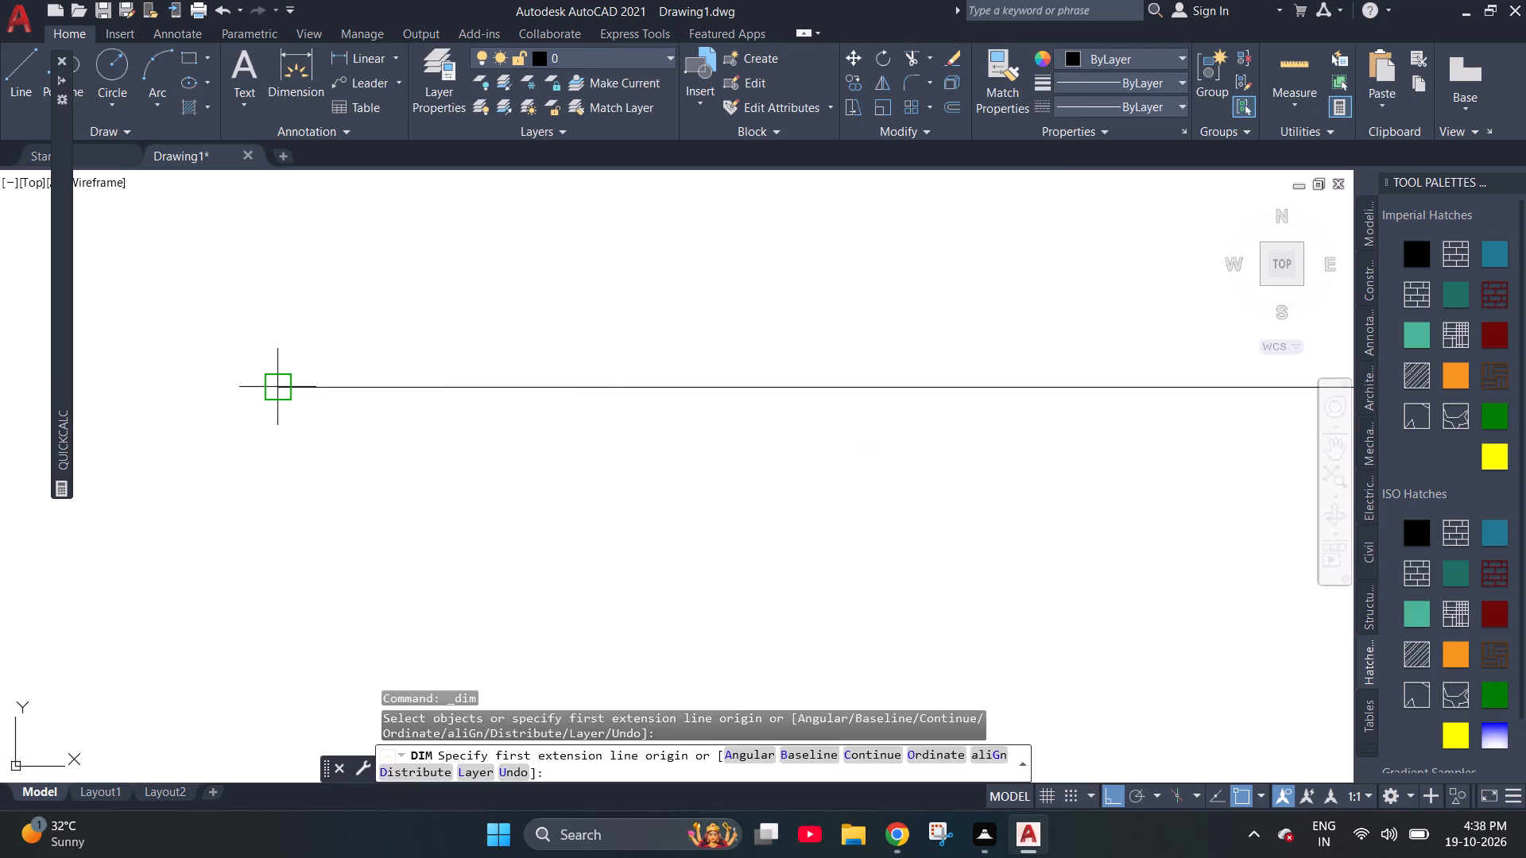
pyautogui.click(277, 392)
pyautogui.scroll(-3, 63, 397)
pyautogui.scroll(-1, 643, 408)
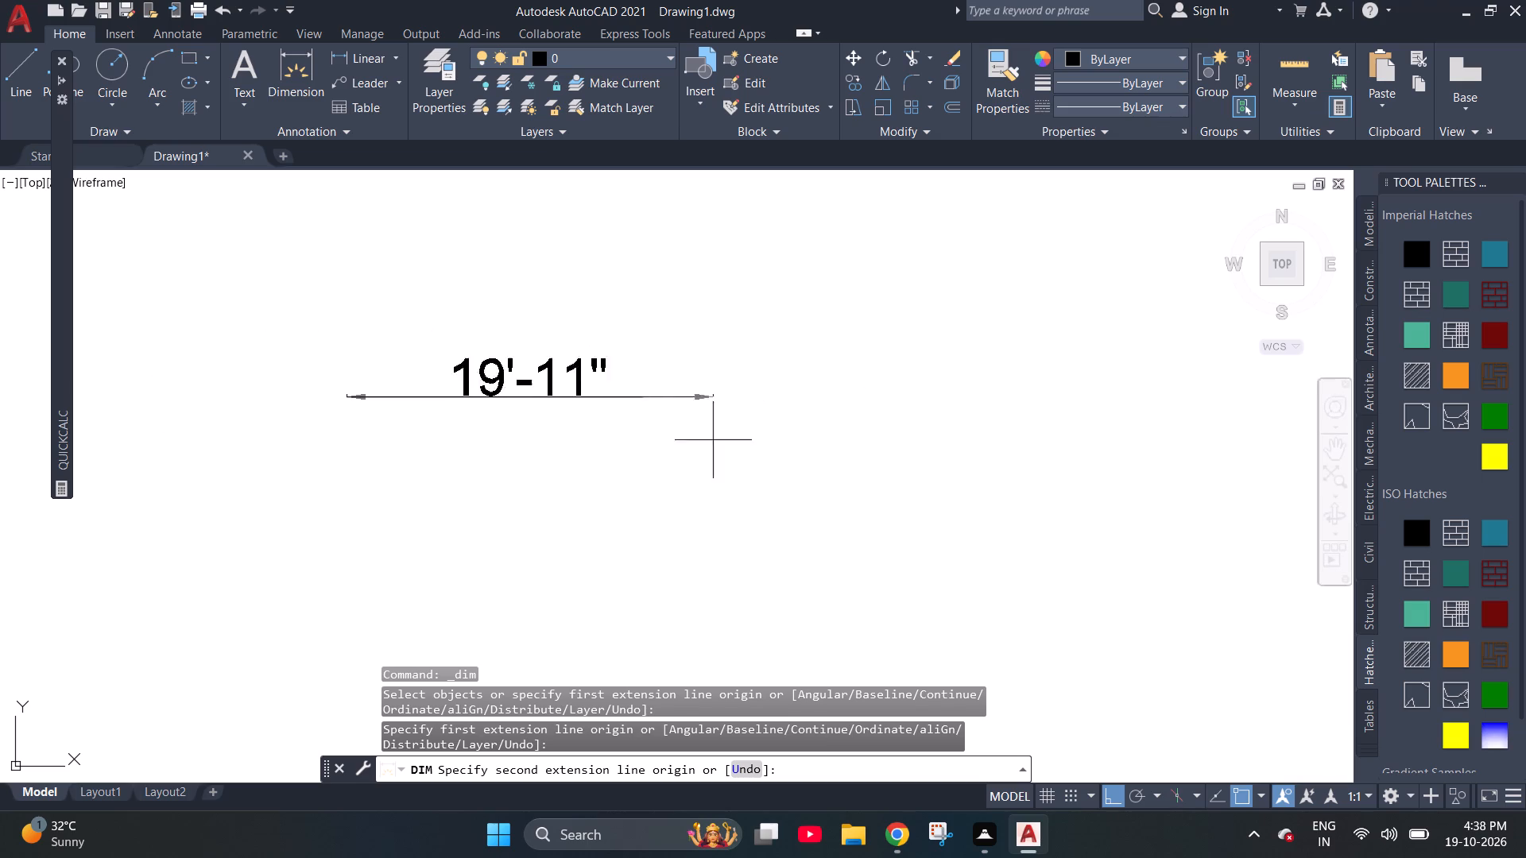
pyautogui.scroll(4, 628, 524)
pyautogui.scroll(-2, 615, 524)
pyautogui.scroll(-1, 951, 639)
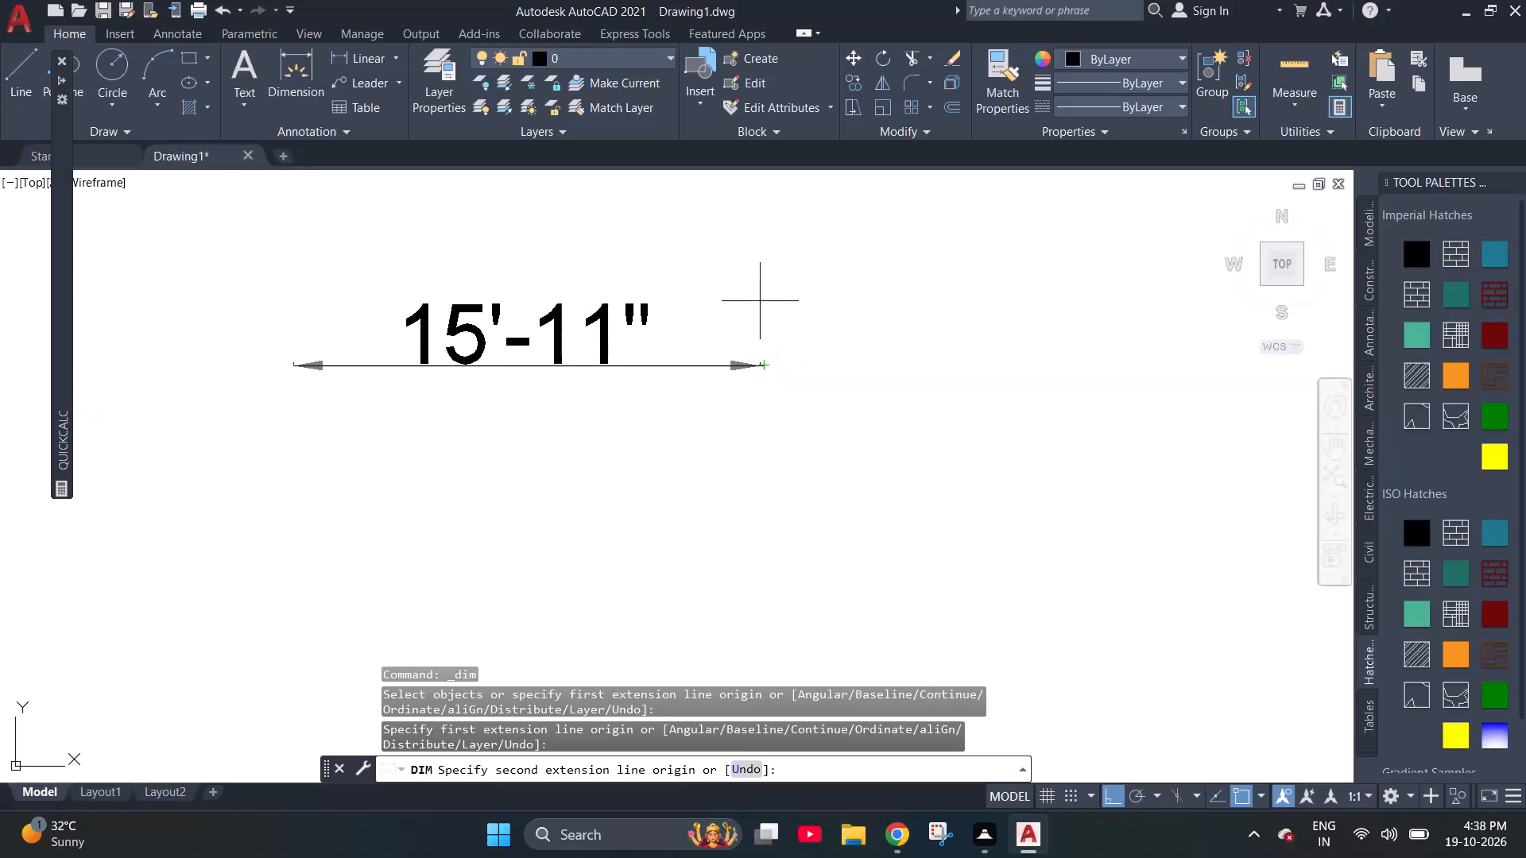
pyautogui.click(762, 362)
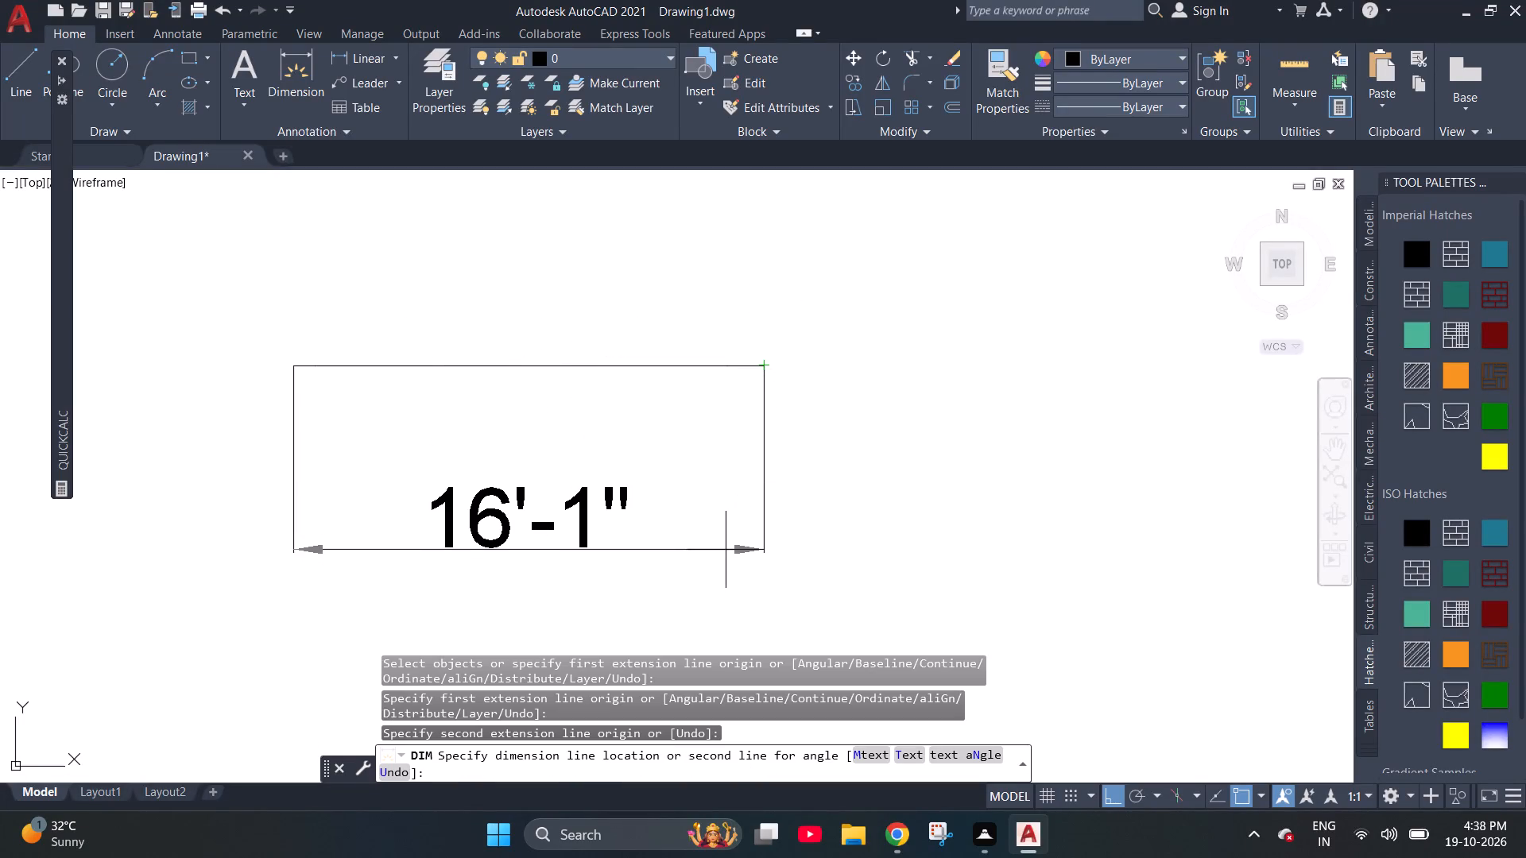
pyautogui.press('Escape')
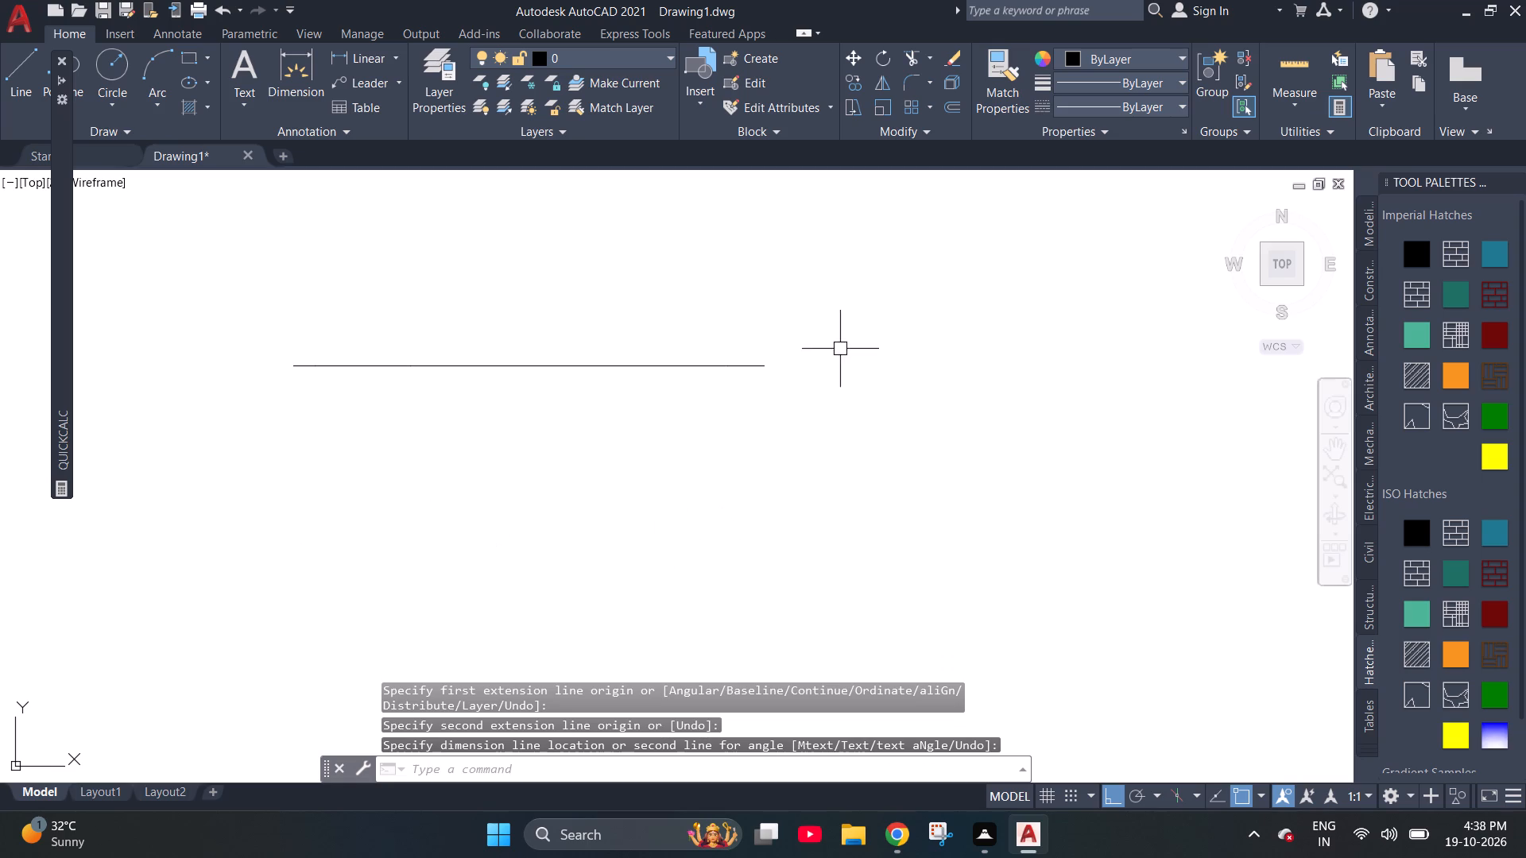
pyautogui.scroll(4, 764, 368)
pyautogui.press('Escape')
pyautogui.press('Escape')
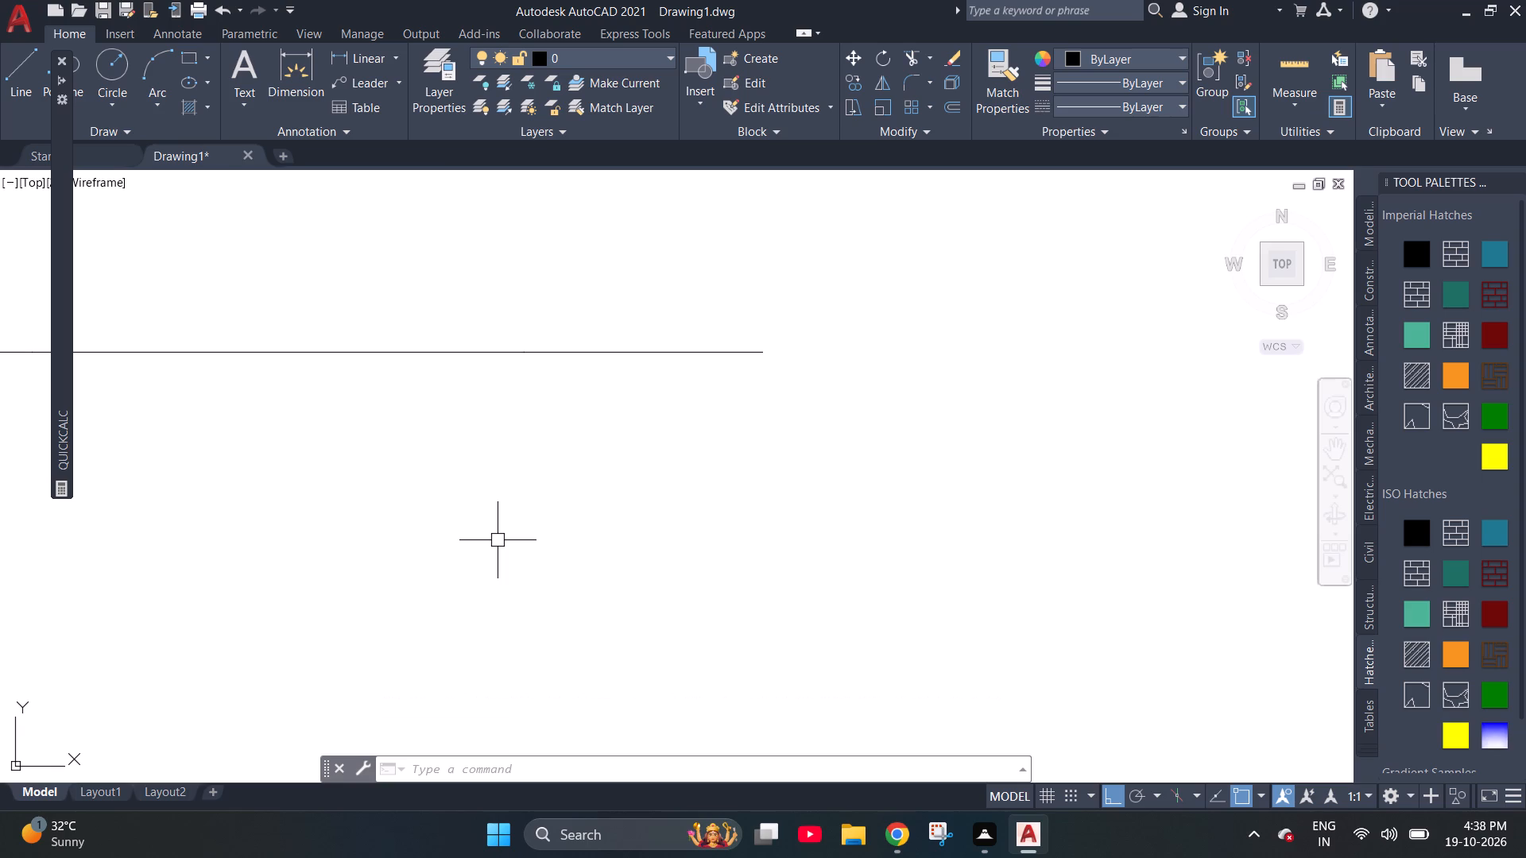
pyautogui.press('Escape')
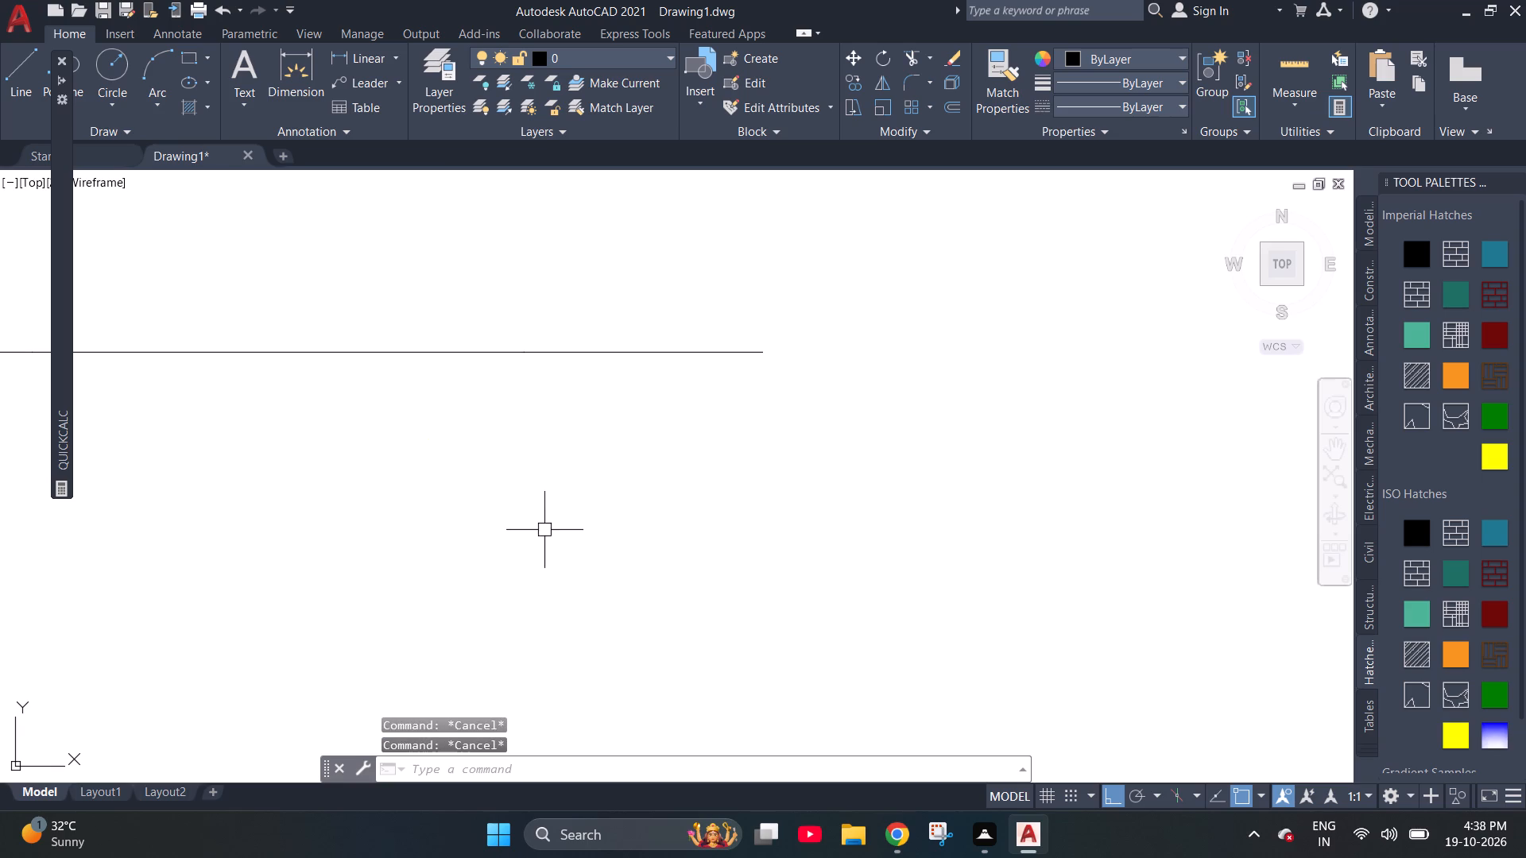
# Calculate the sum 9"+3'3"+3'3"+9" with the QuickCalc calculator.
pyautogui.scroll(-2, 550, 530)
pyautogui.click(56, 83)
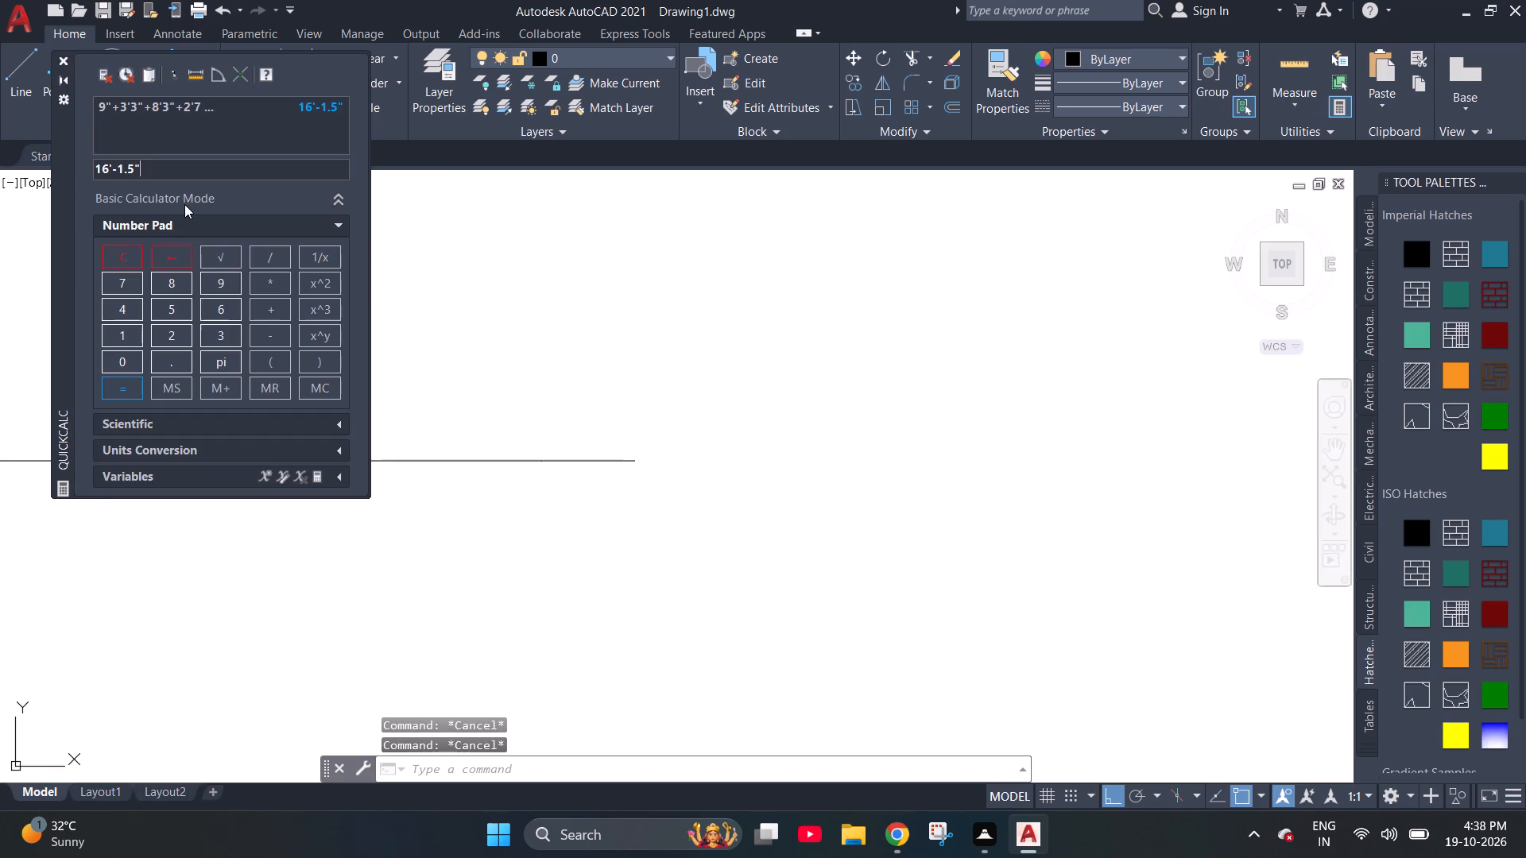
pyautogui.click(188, 176)
pyautogui.hotkey('ctrl', 'a')
pyautogui.press('BackSpace')
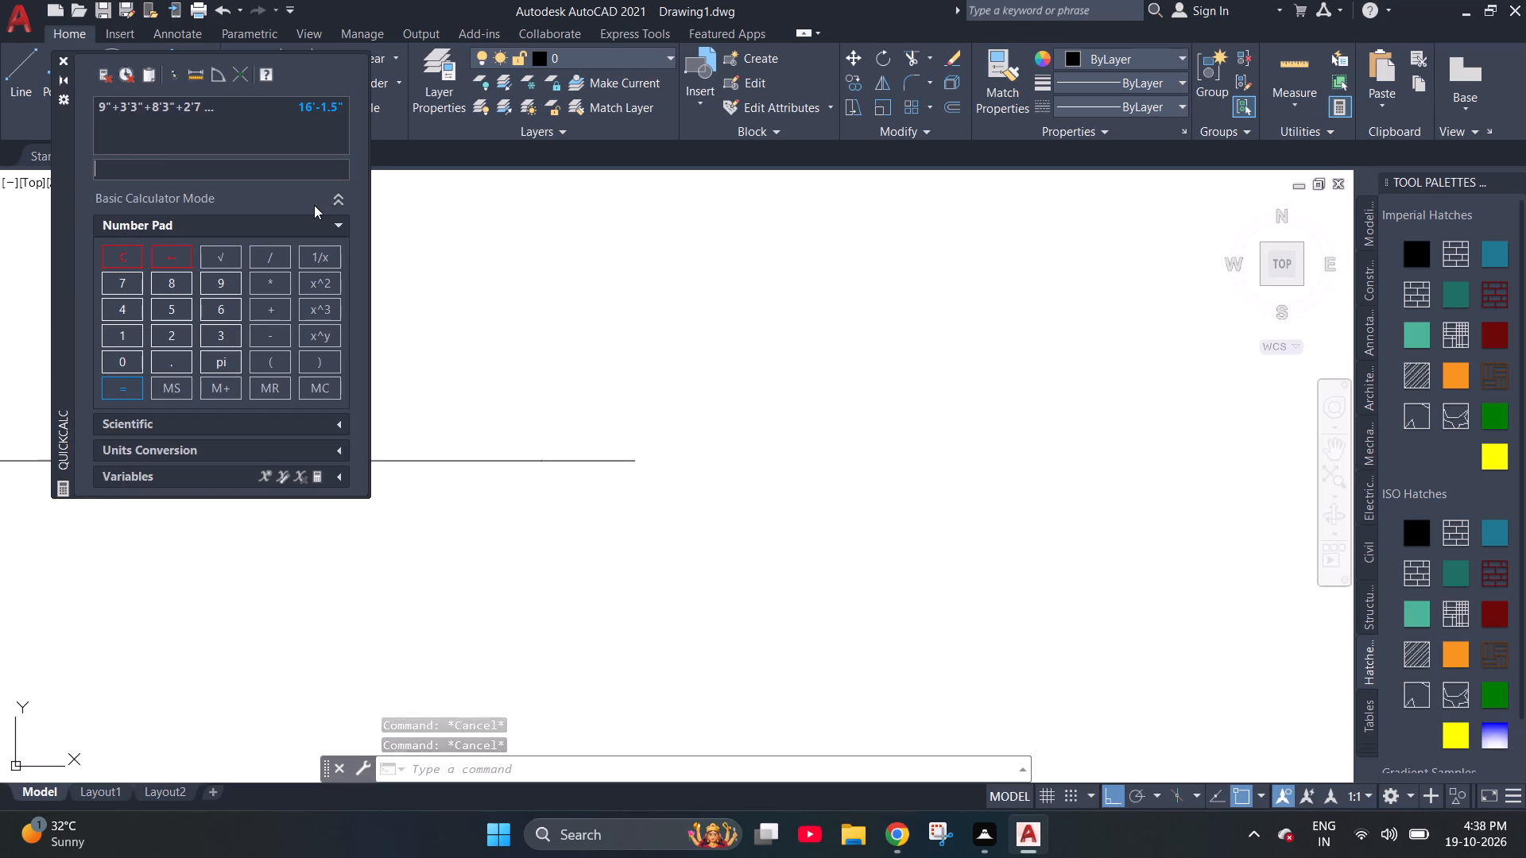
pyautogui.write('9"+3\'3')
pyautogui.hotkey('shift', '"')
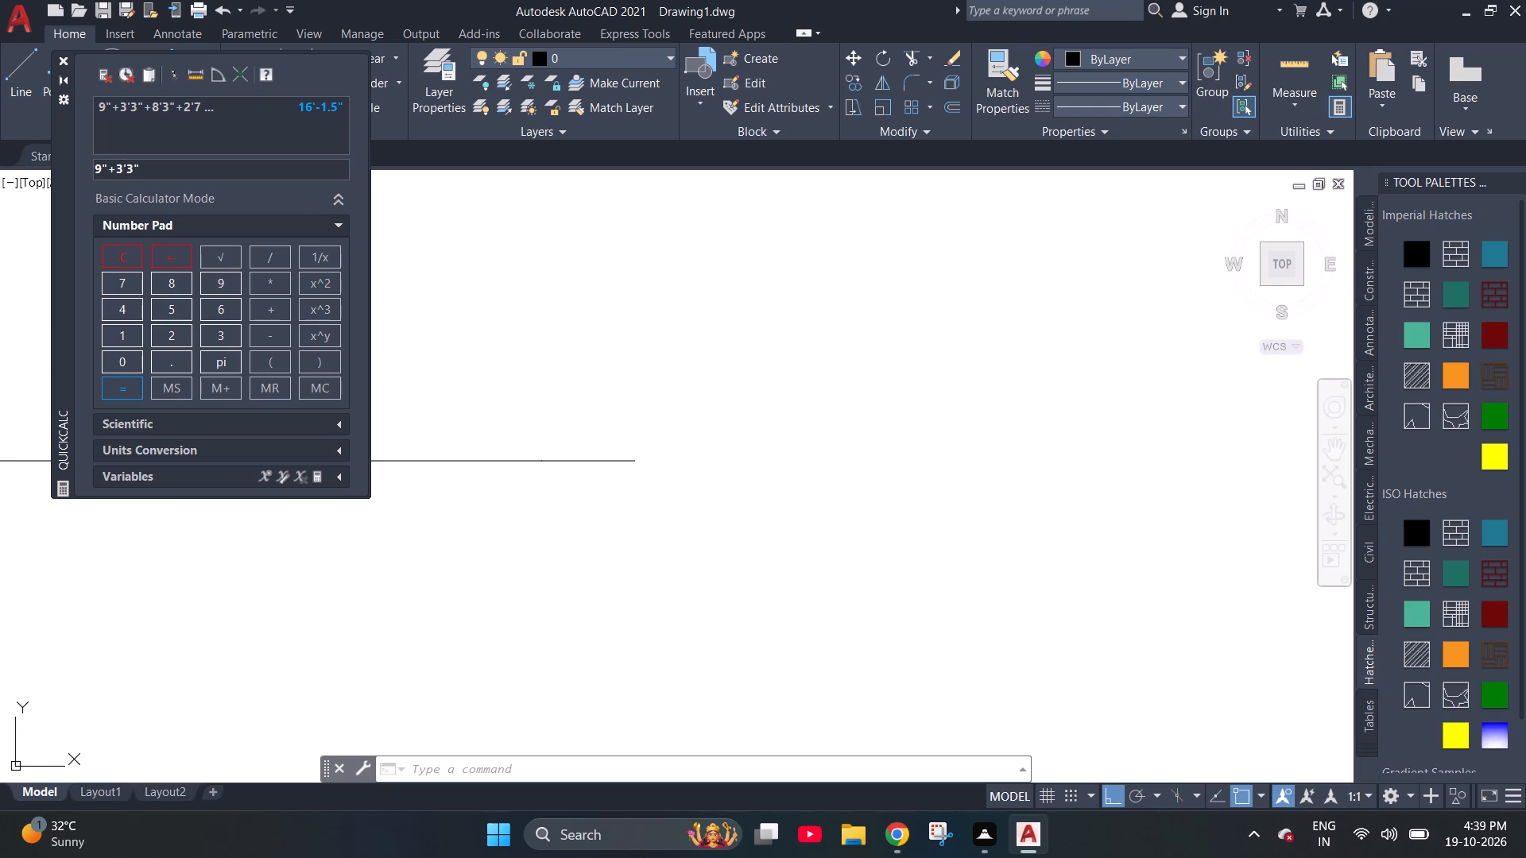
pyautogui.press('+')
pyautogui.write('3\'3"')
pyautogui.write('+9"')
pyautogui.press('Return')
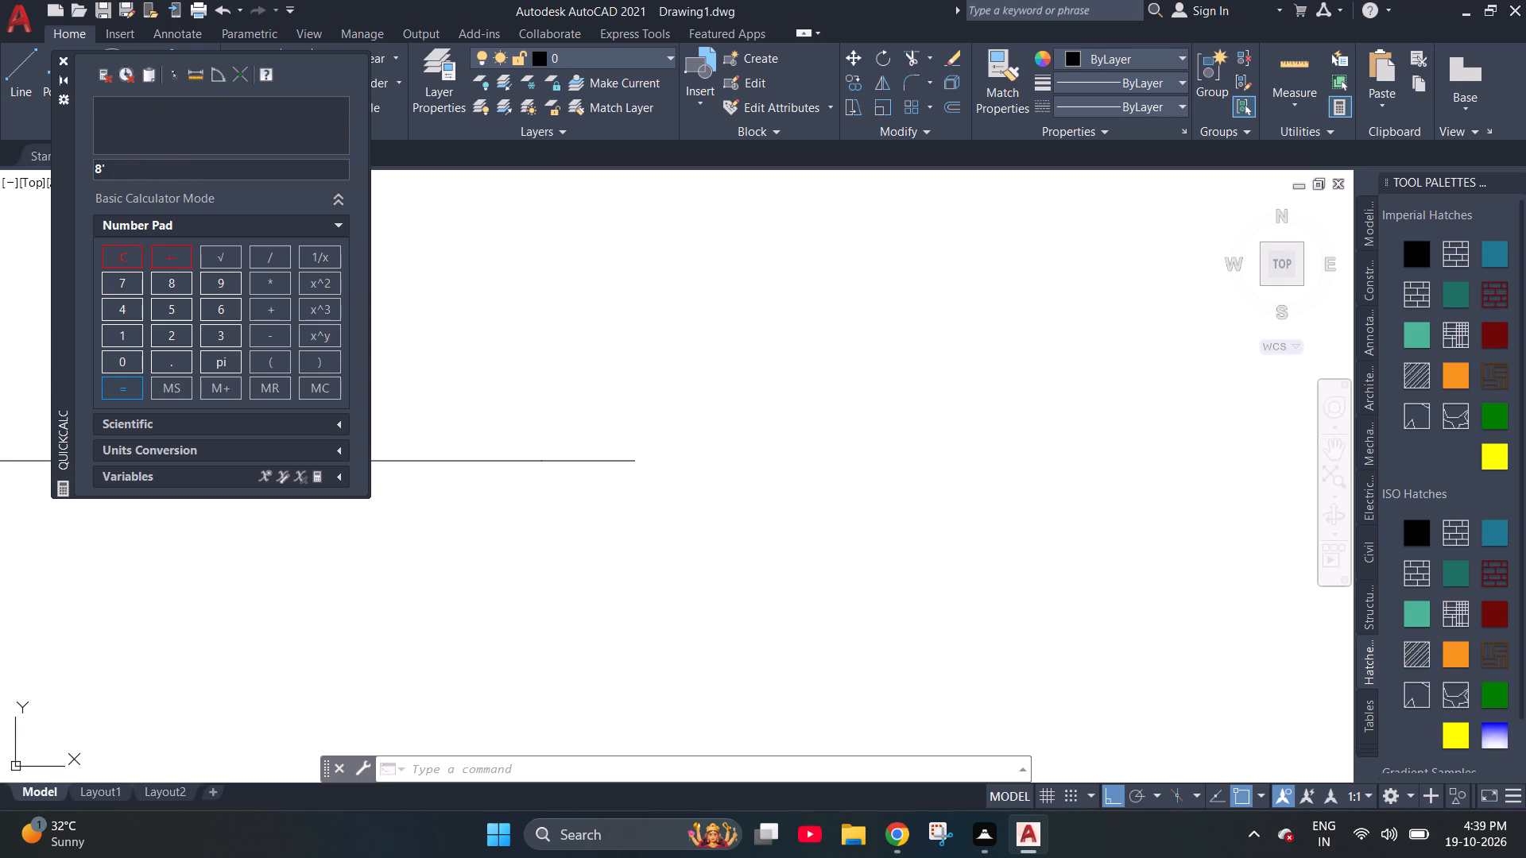
# Collapse the QuickCalc calculator to its title bar to uncover the drawing area.
pyautogui.press('Escape')
pyautogui.click(712, 308)
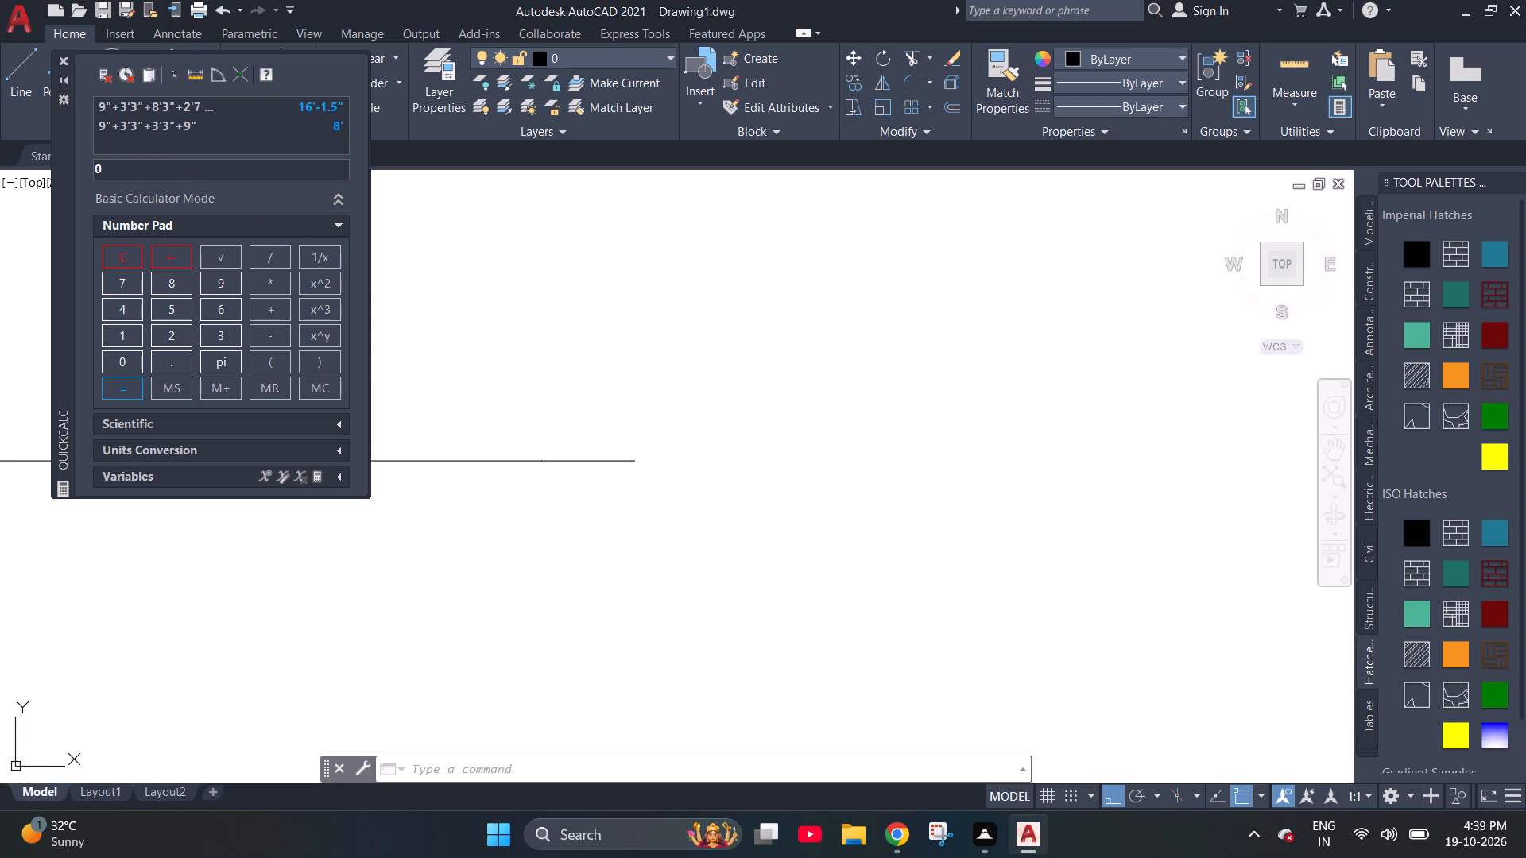
pyautogui.click(56, 79)
pyautogui.click(904, 524)
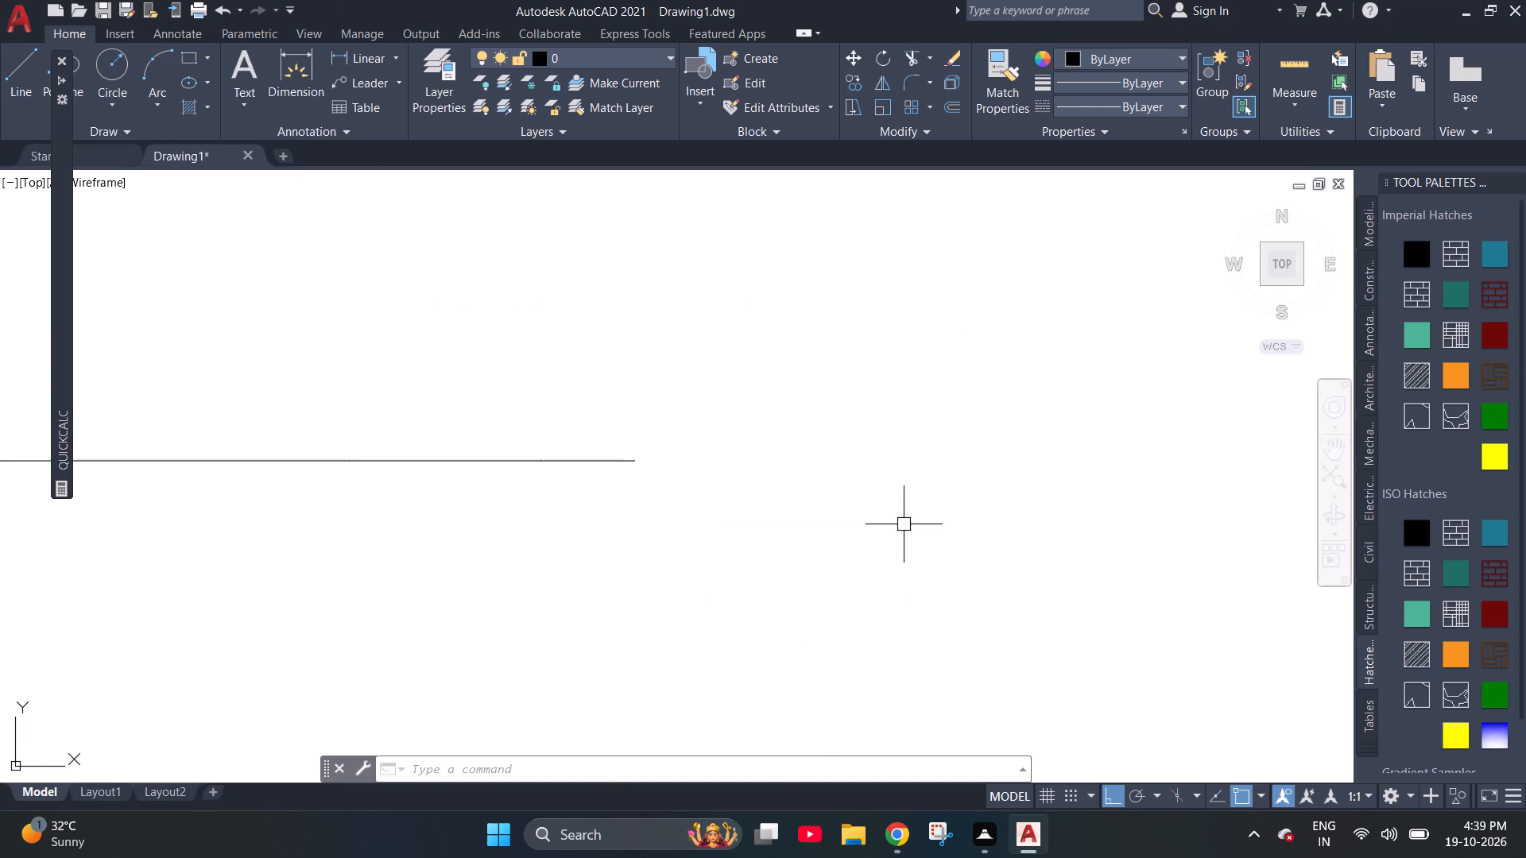
pyautogui.press('Escape')
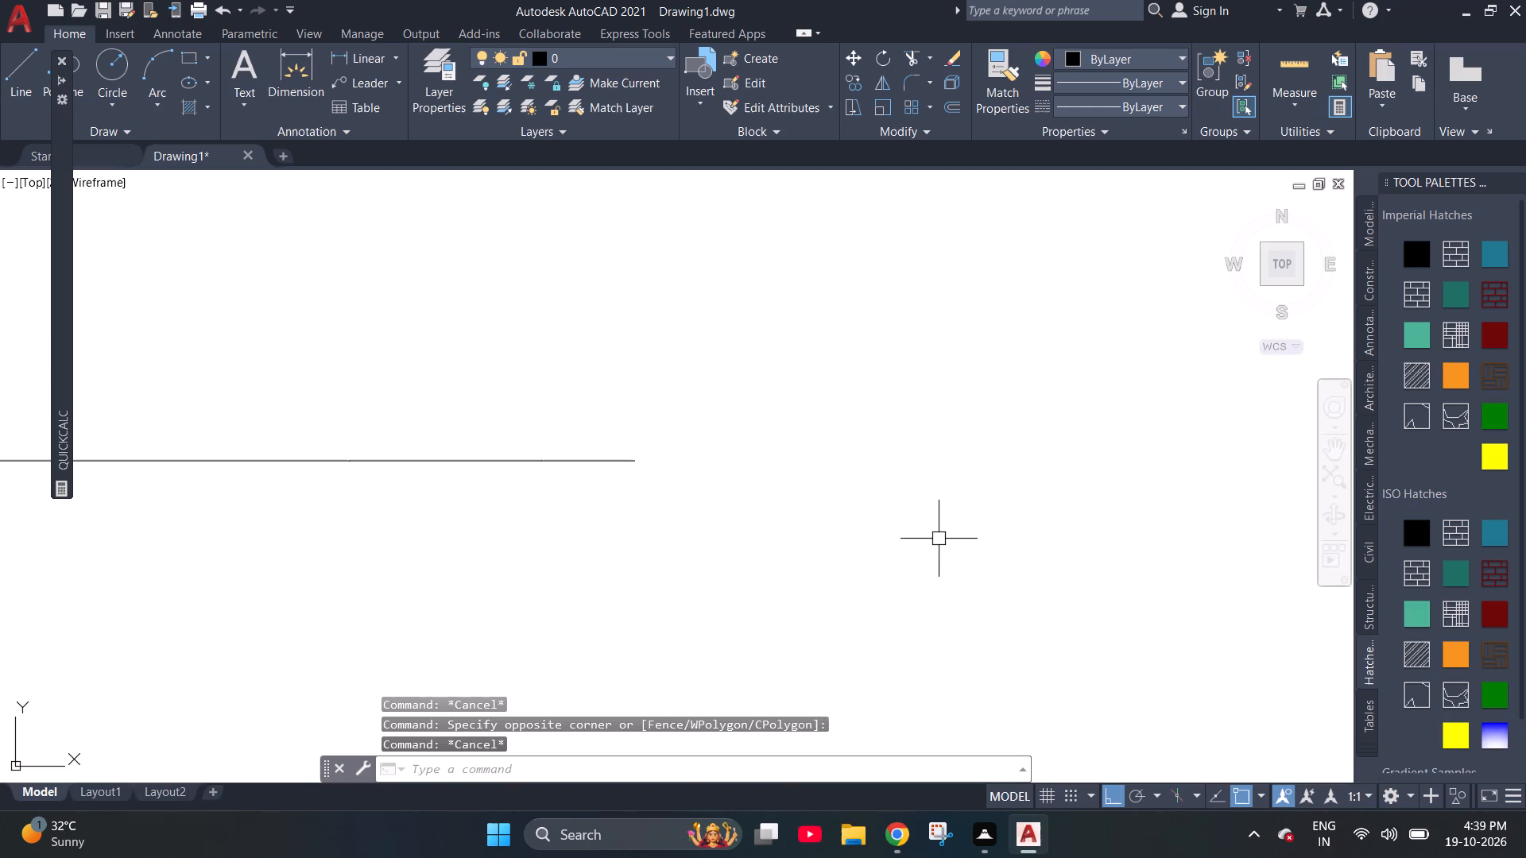
# Draw lines from the chain's left end 8' up, 16'1" to the right, and down to the chain's right end.
pyautogui.scroll(-1, 939, 539)
pyautogui.scroll(-1, 978, 408)
pyautogui.scroll(2, 285, 433)
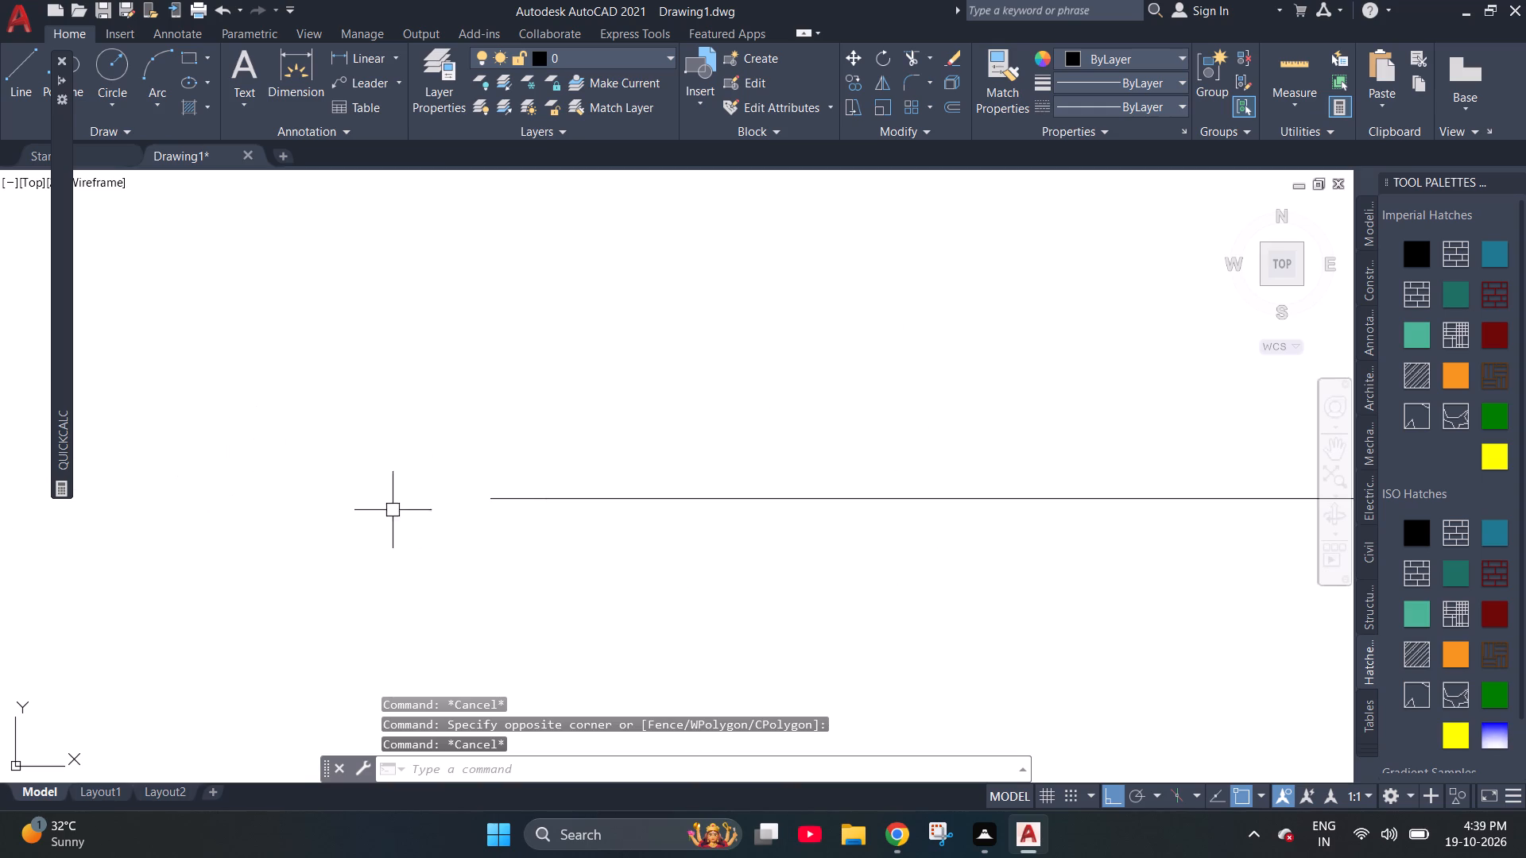
pyautogui.press('Escape')
pyautogui.press('l')
pyautogui.press('space')
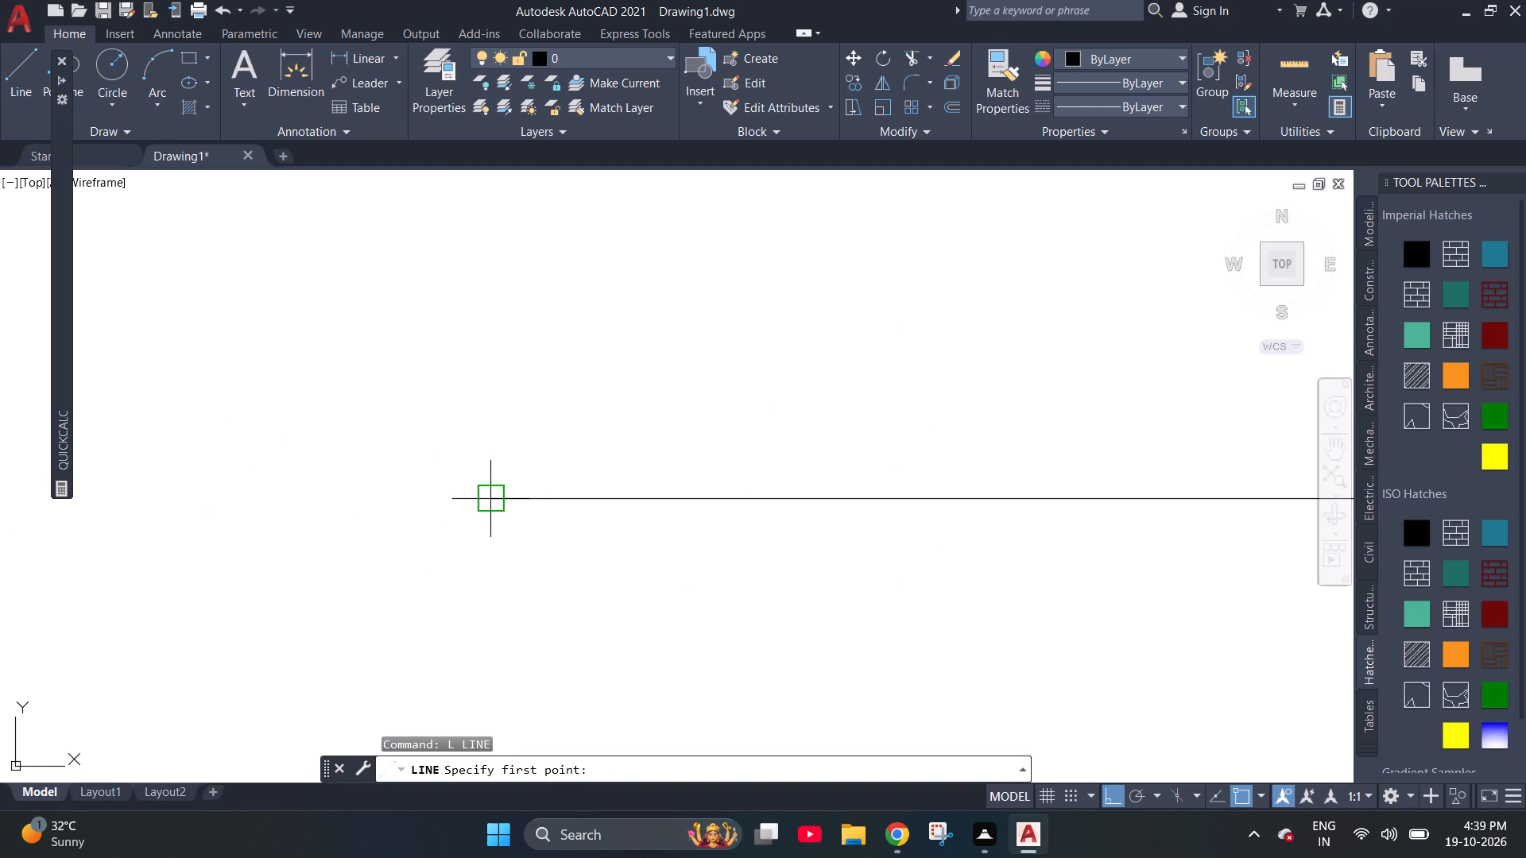
pyautogui.click(494, 500)
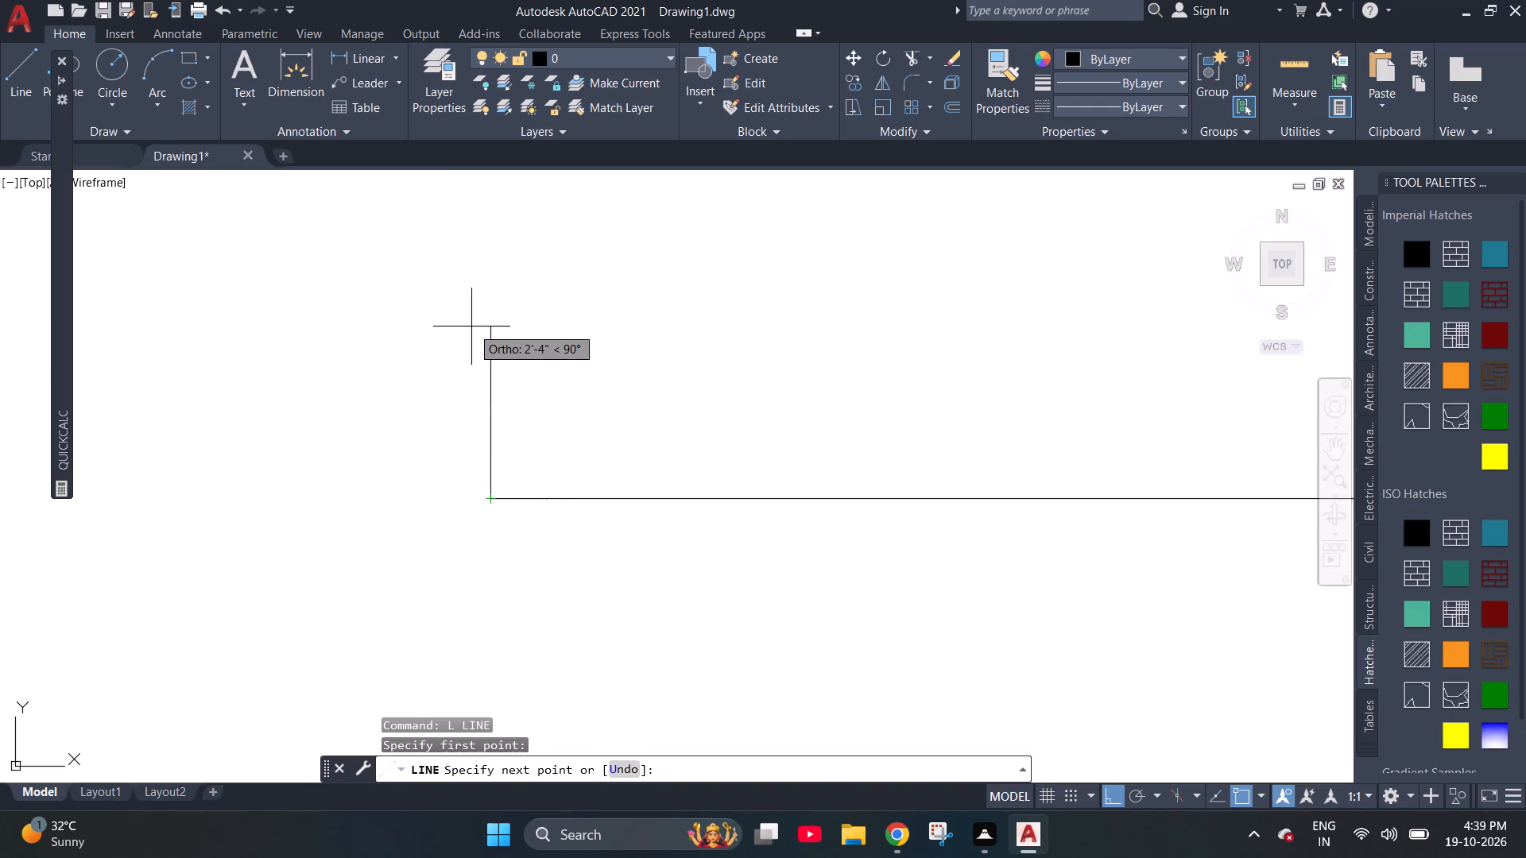
pyautogui.write("8'")
pyautogui.press('Return')
pyautogui.scroll(-2, 412, 560)
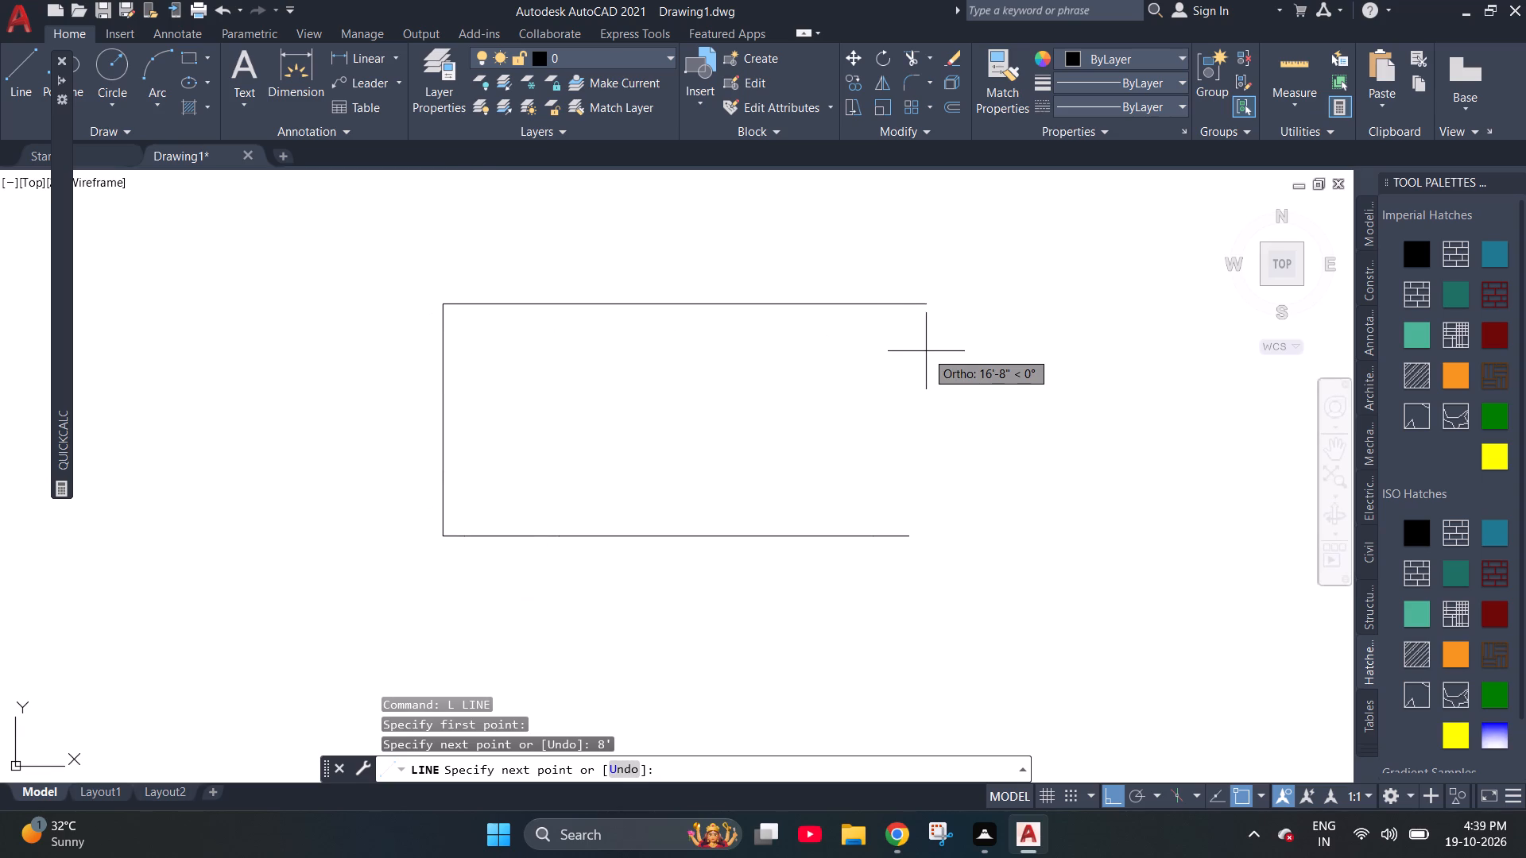
pyautogui.write('16\'1"')
pyautogui.press('Return')
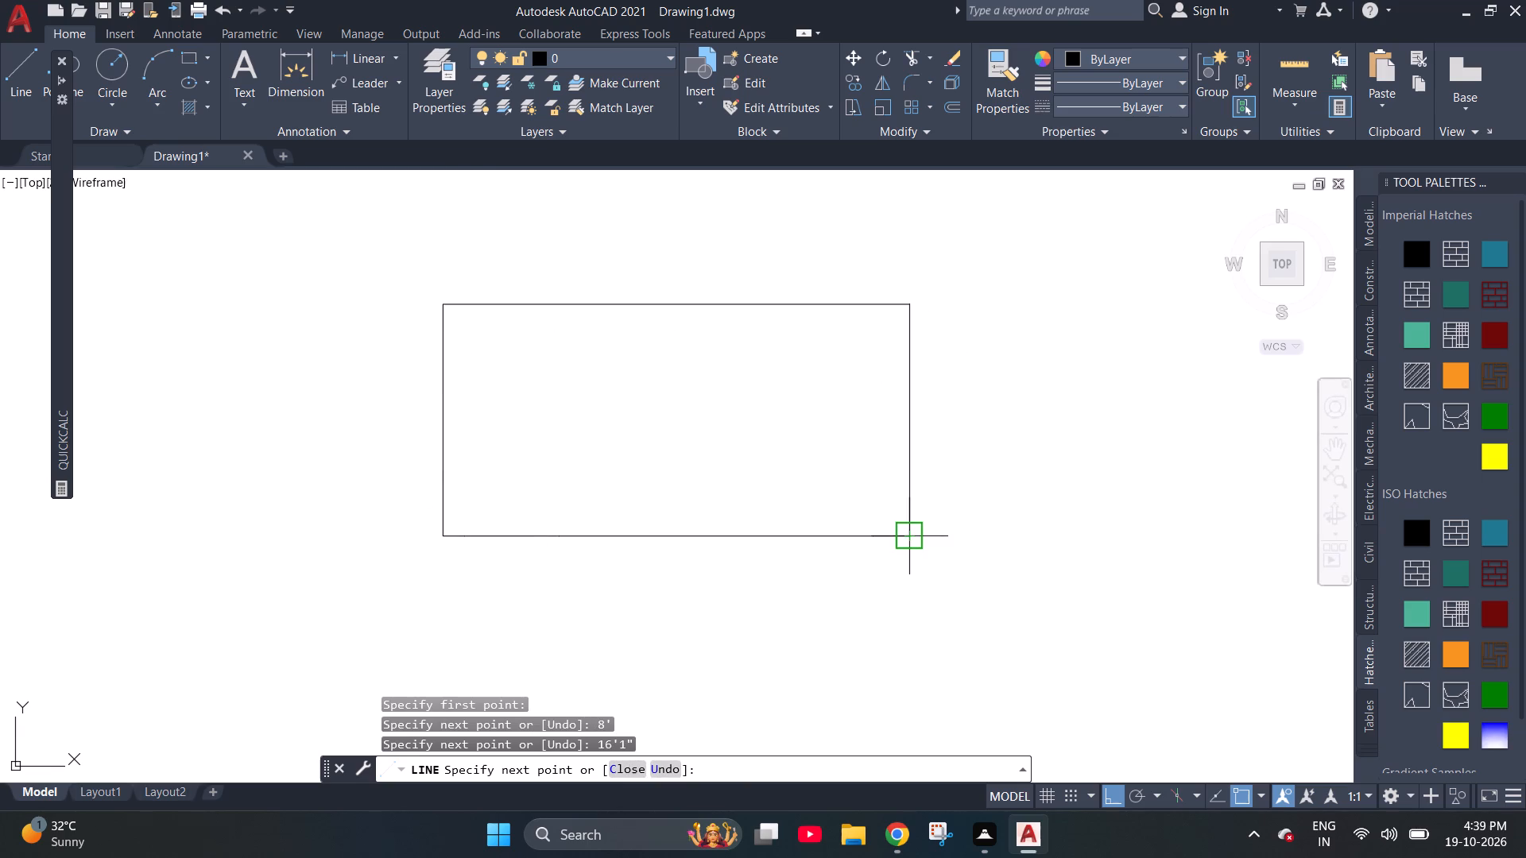
pyautogui.click(912, 543)
pyautogui.press('Escape')
# Offset the rectangle's top side and left side 9" inward.
pyautogui.scroll(-2, 1033, 512)
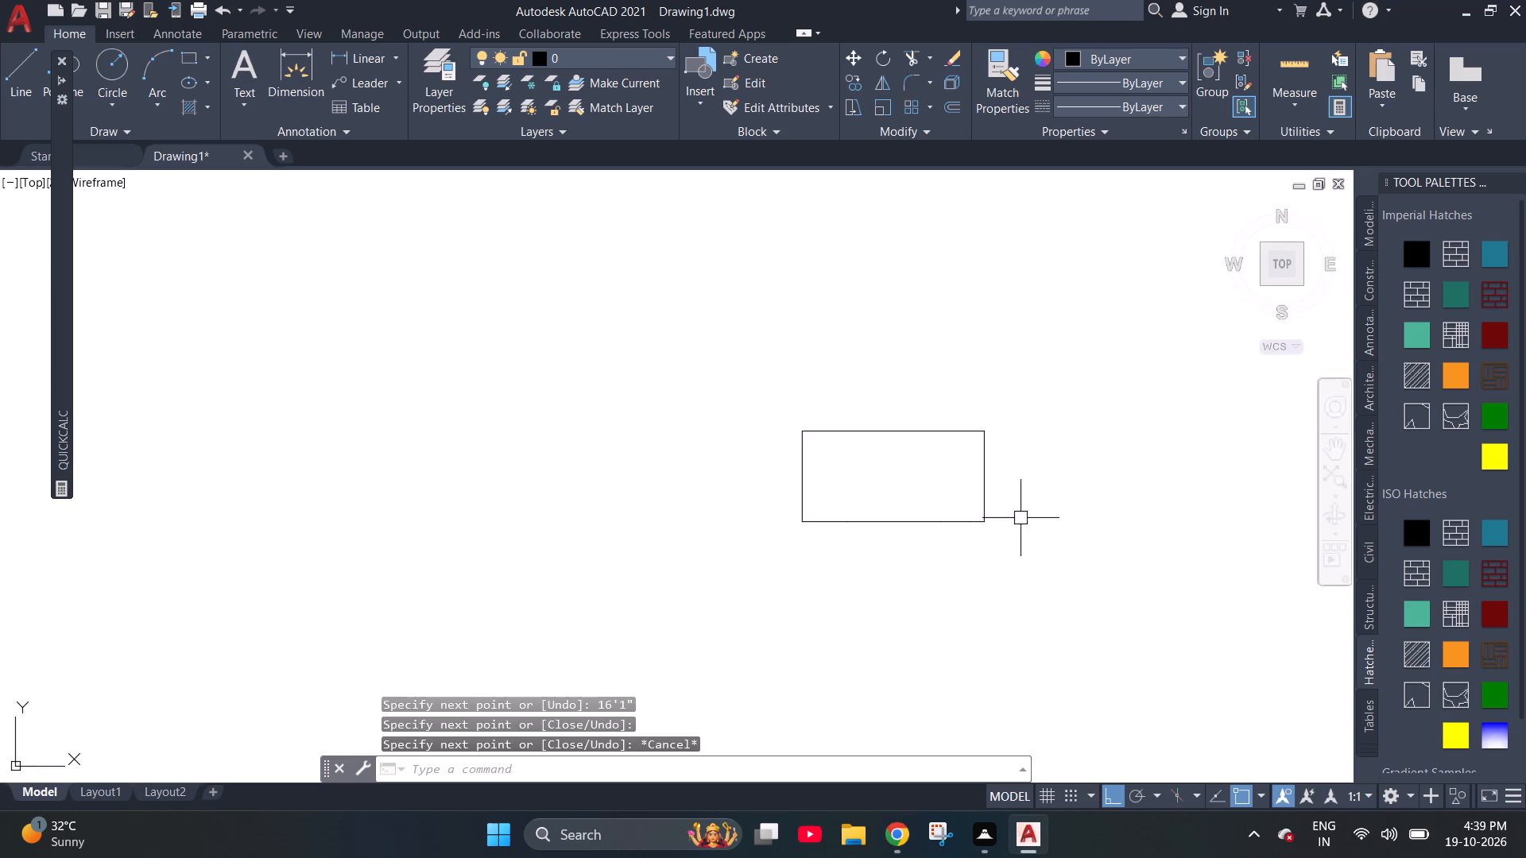
pyautogui.scroll(1, 855, 373)
pyautogui.scroll(-1, 275, 466)
pyautogui.scroll(1, 715, 555)
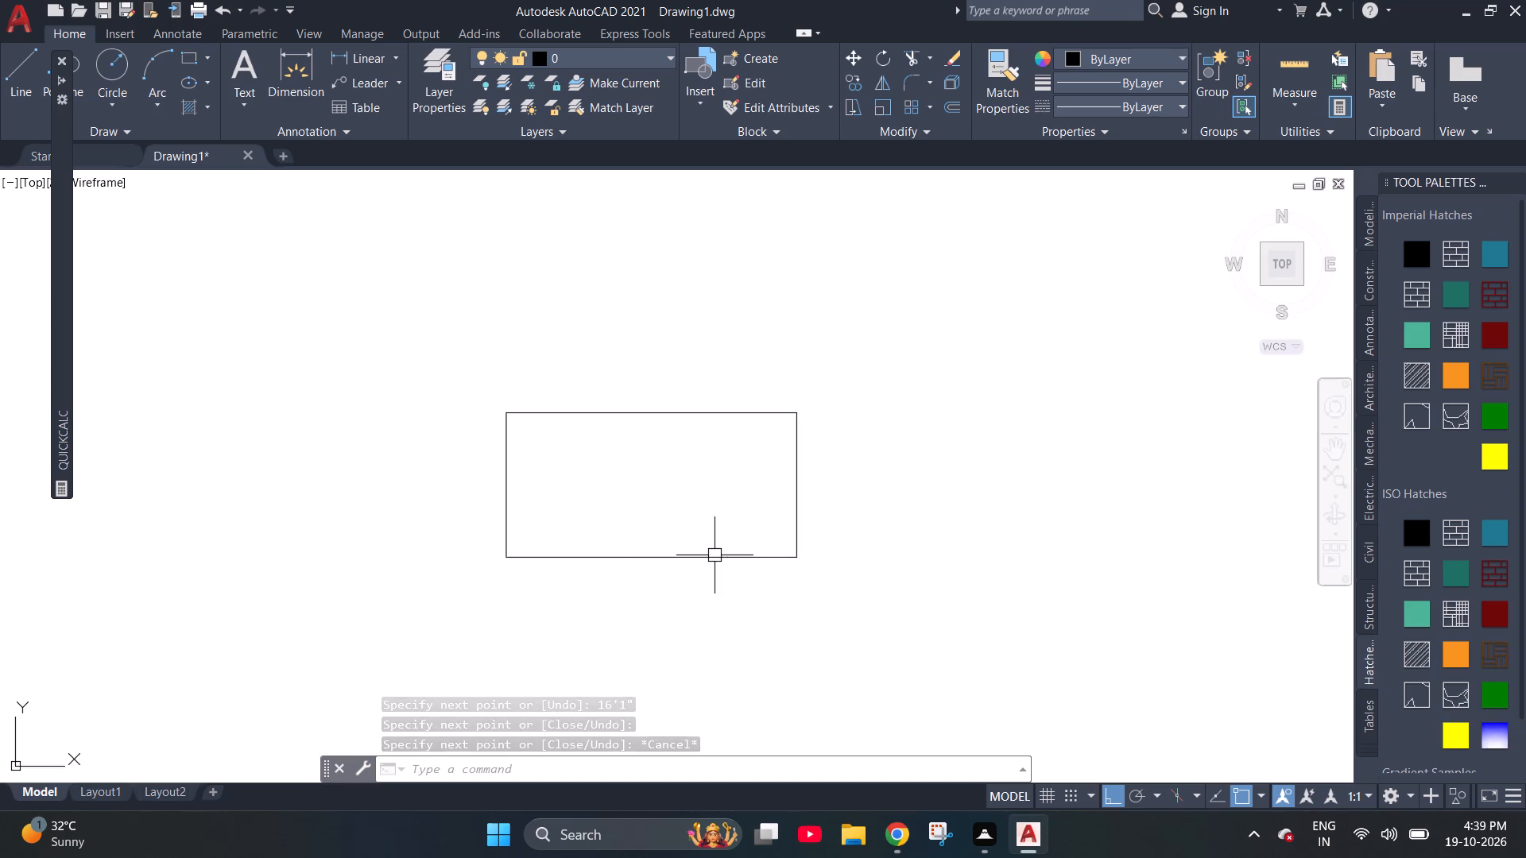
pyautogui.press('Escape')
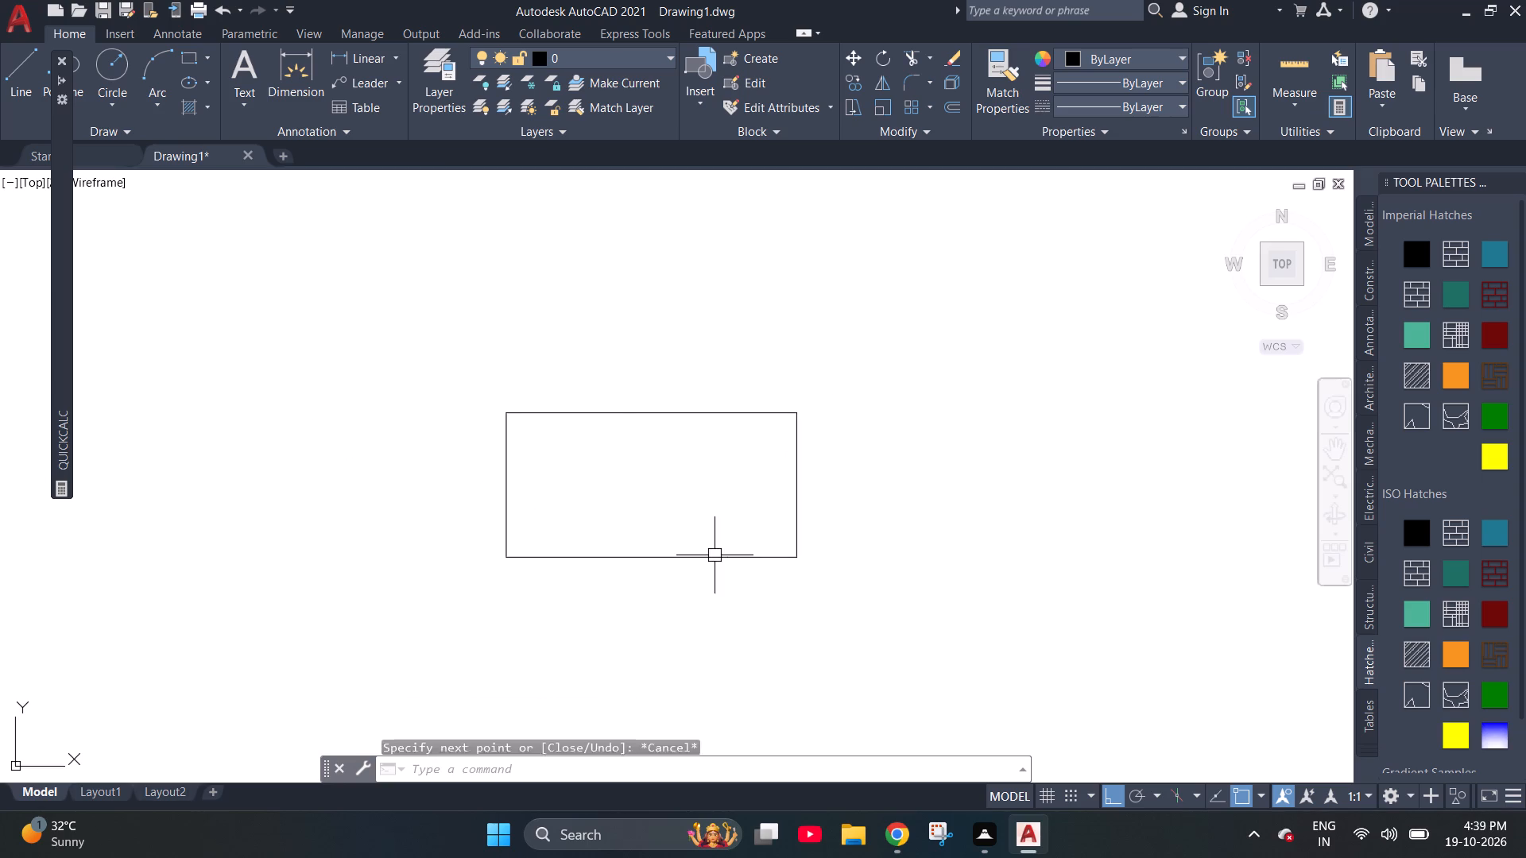
pyautogui.press('o')
pyautogui.press('Return')
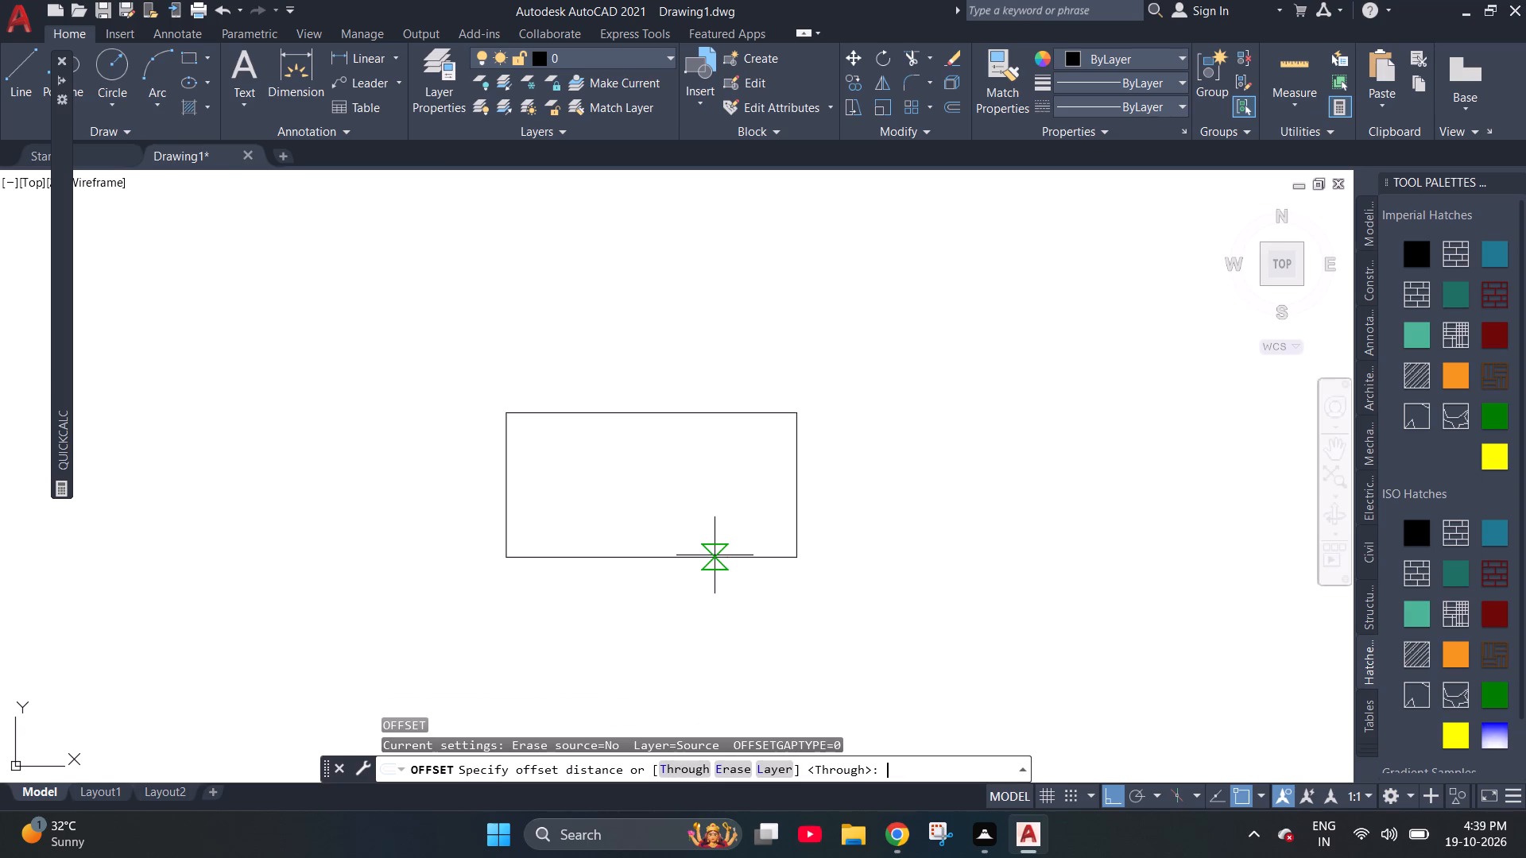
pyautogui.write('9"')
pyautogui.press('Return')
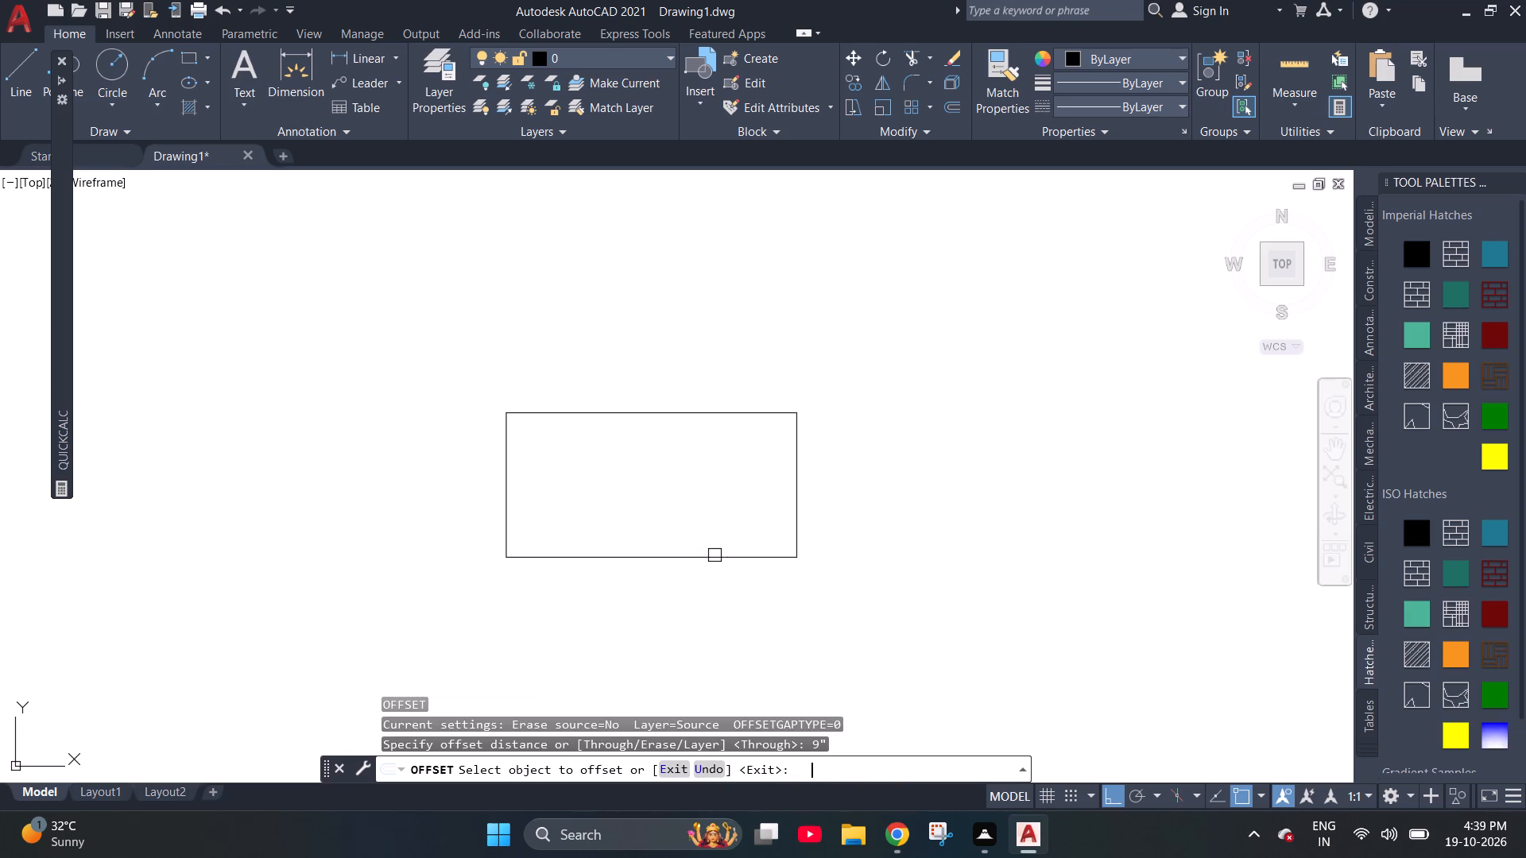
pyautogui.click(649, 409)
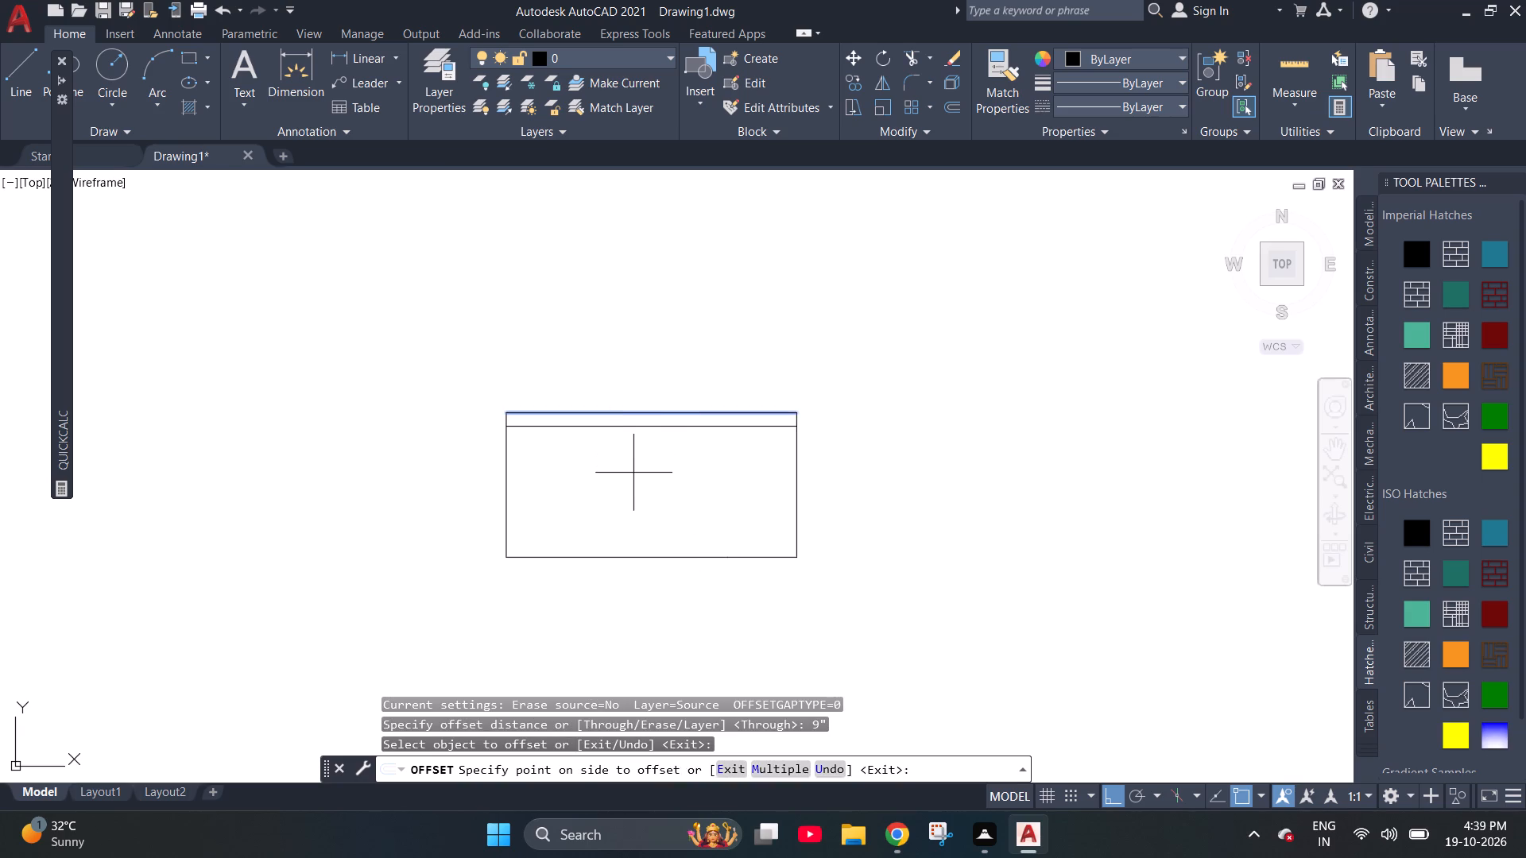
pyautogui.click(633, 476)
pyautogui.moveTo(502, 504); pyautogui.dragTo(516, 504)
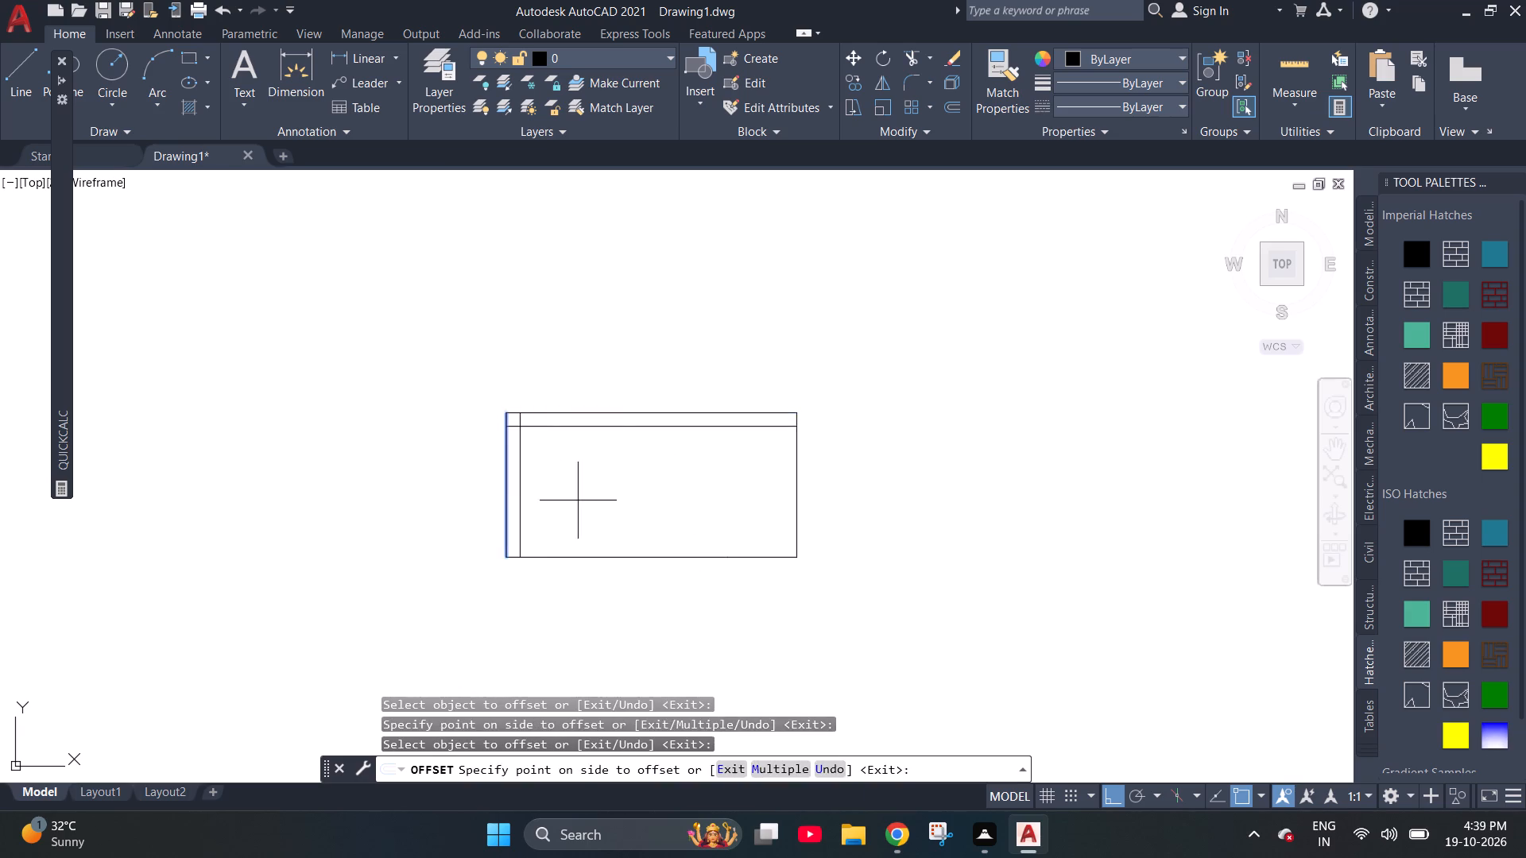
pyautogui.click(579, 500)
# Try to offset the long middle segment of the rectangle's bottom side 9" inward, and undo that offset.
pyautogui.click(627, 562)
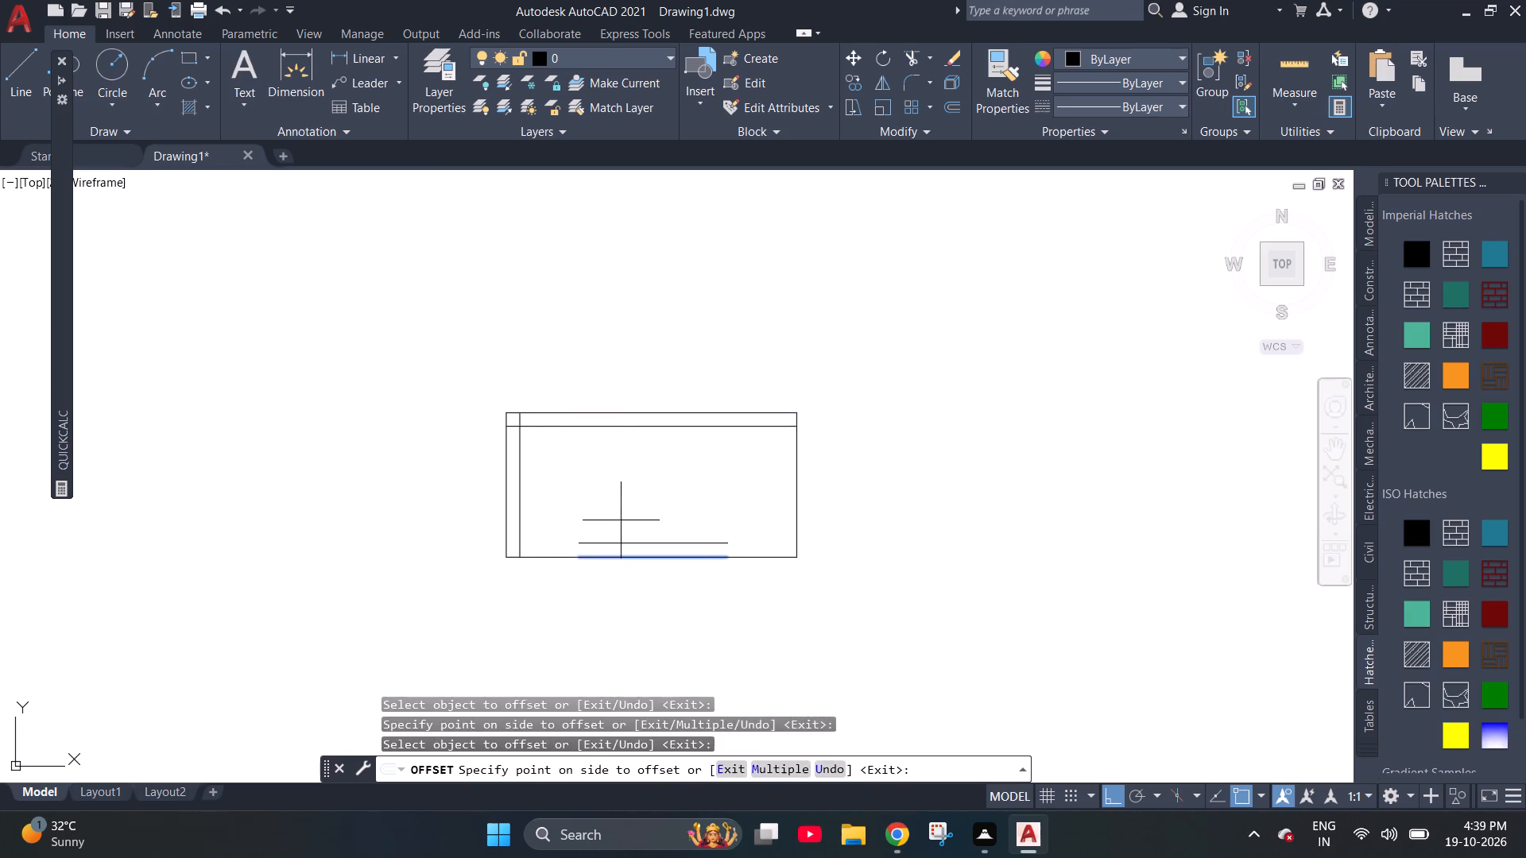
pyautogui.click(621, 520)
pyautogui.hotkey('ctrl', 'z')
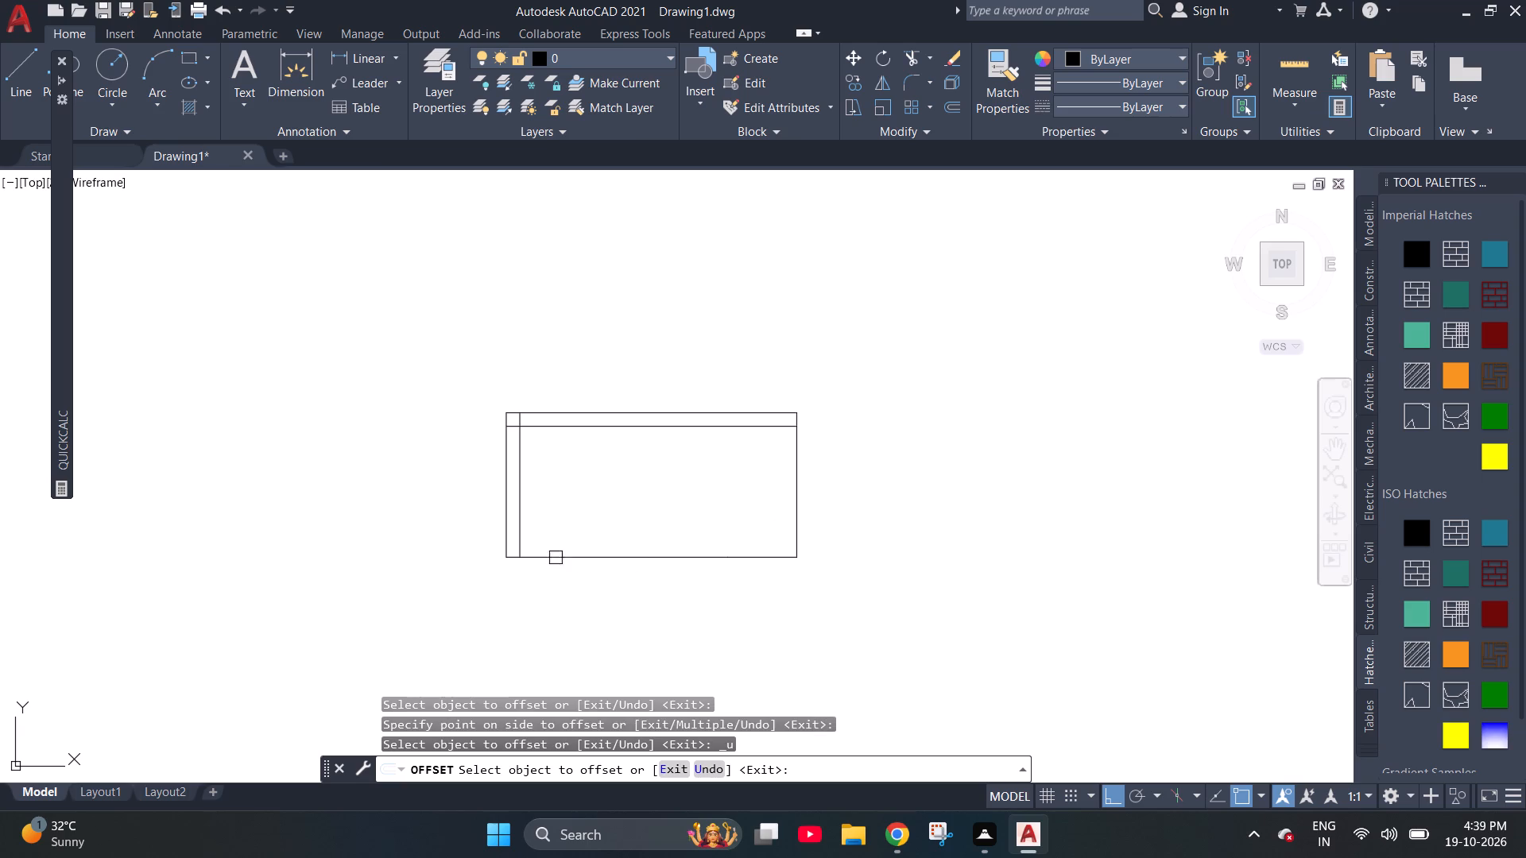
# Offset the bottom side's long middle segment and the adjoining segment on its left 9" inward.
pyautogui.click(672, 562)
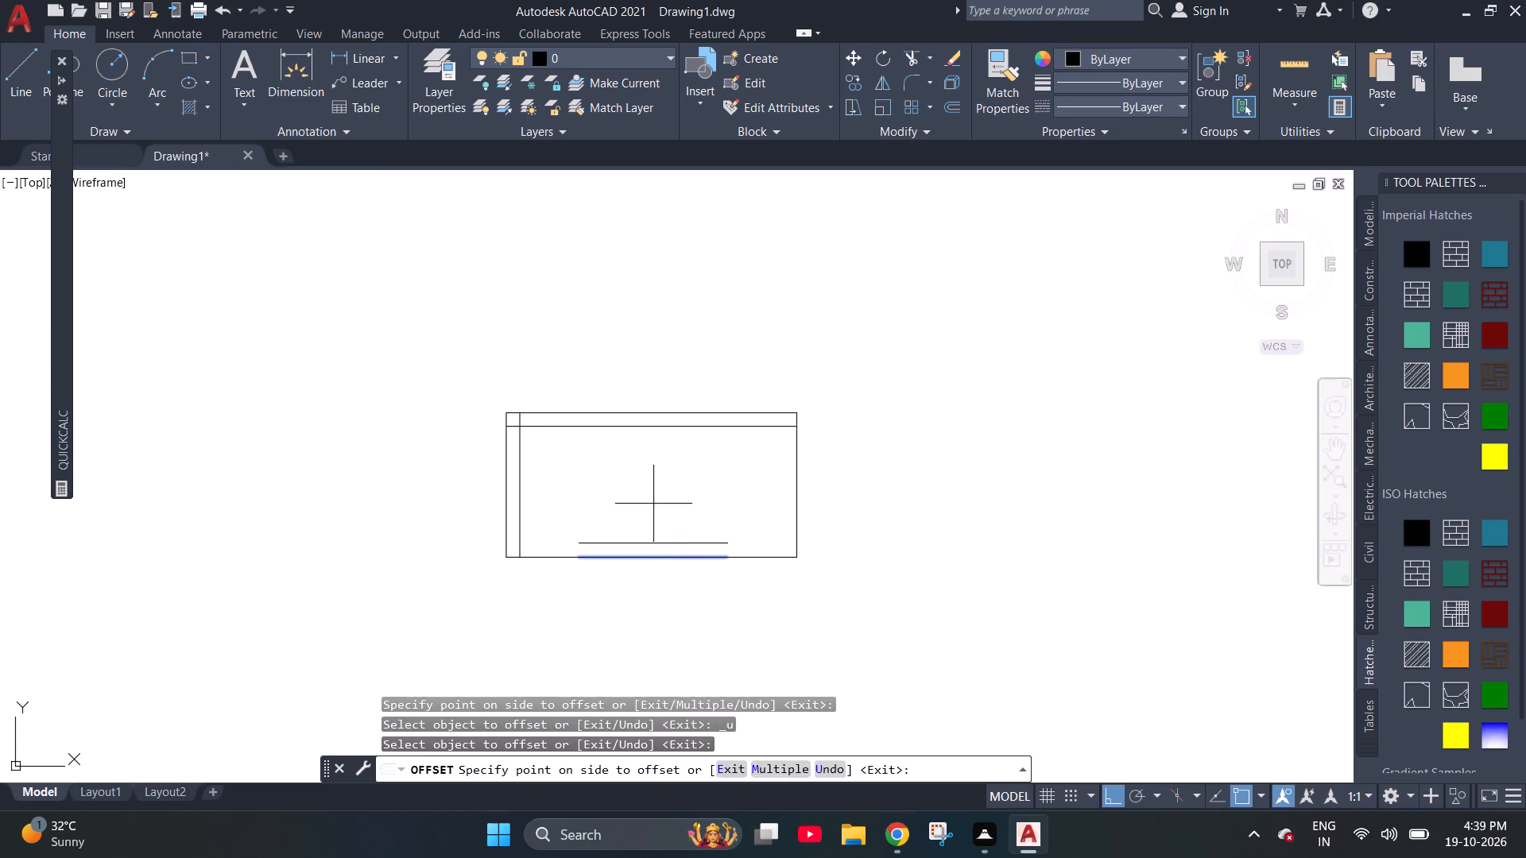
pyautogui.click(653, 504)
pyautogui.click(547, 561)
pyautogui.click(548, 542)
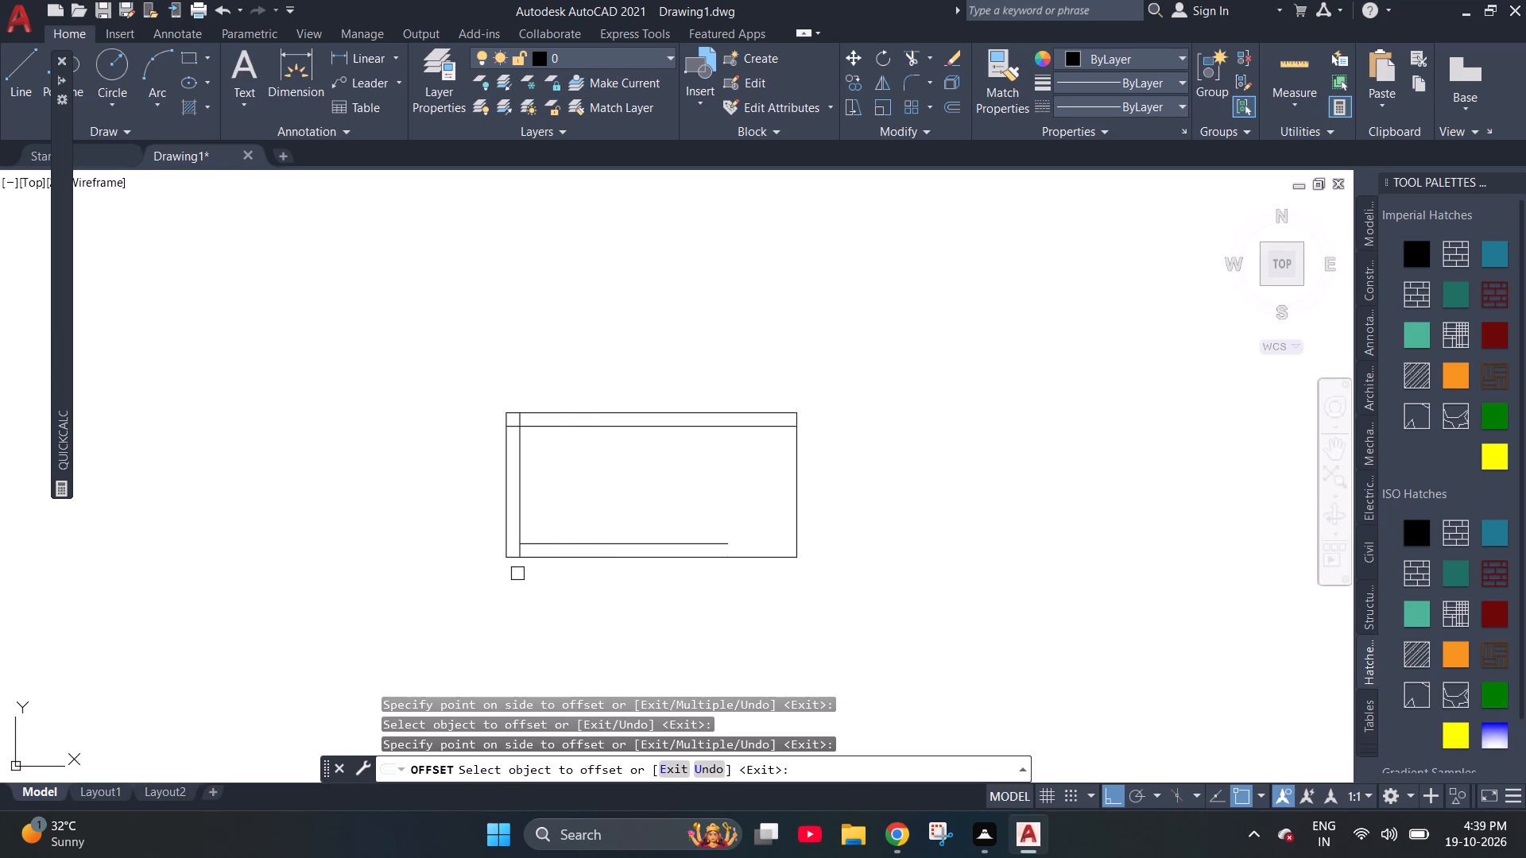
pyautogui.click(515, 559)
pyautogui.scroll(3, 449, 549)
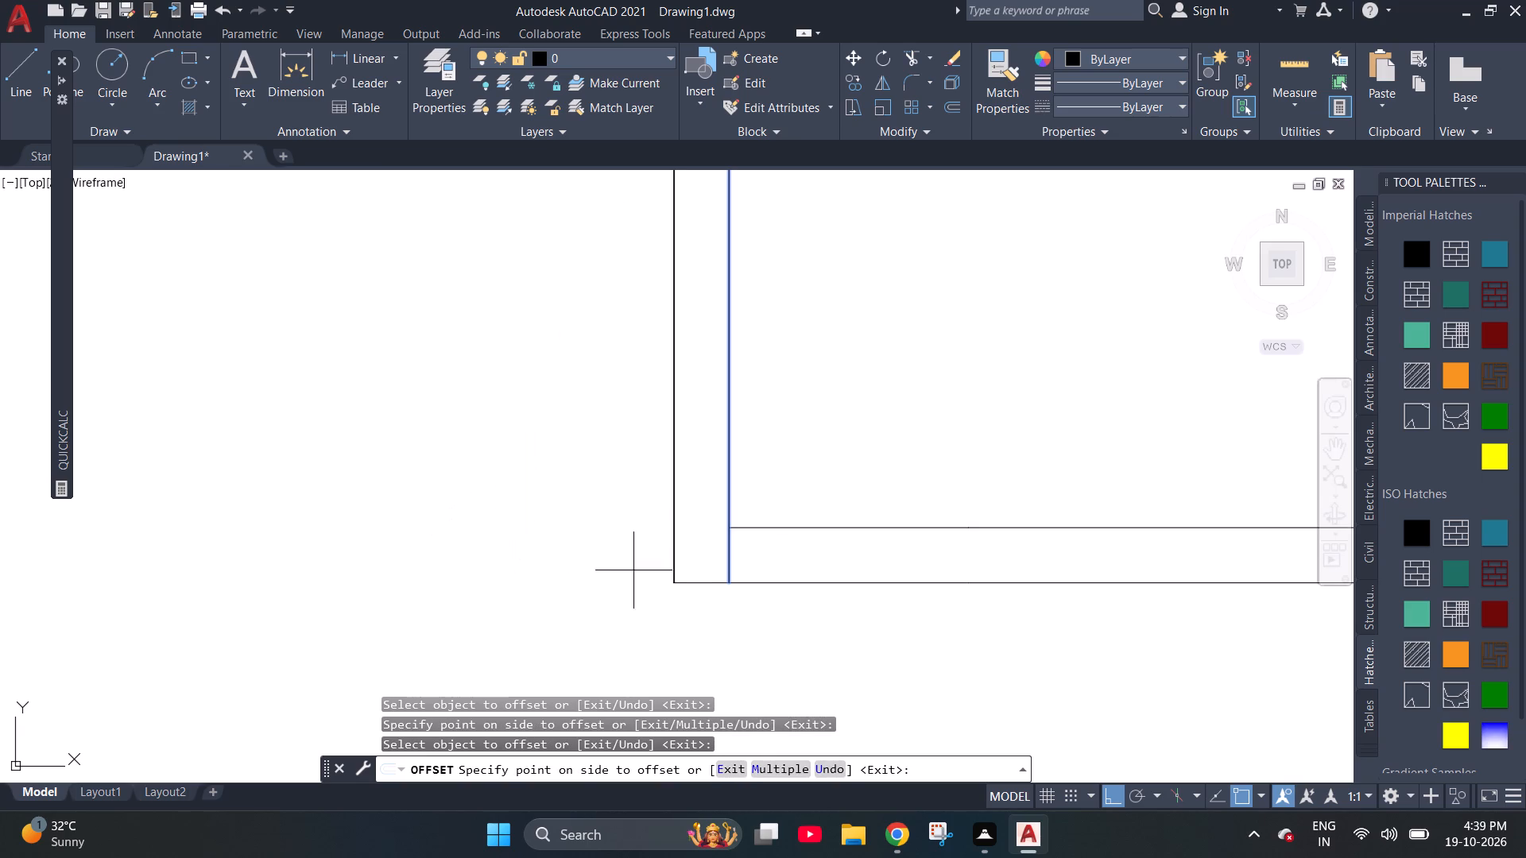
pyautogui.press('Escape')
# Offset the bottom side's remaining segments at both ends and the rectangle's right side 9" inward.
pyautogui.press('space')
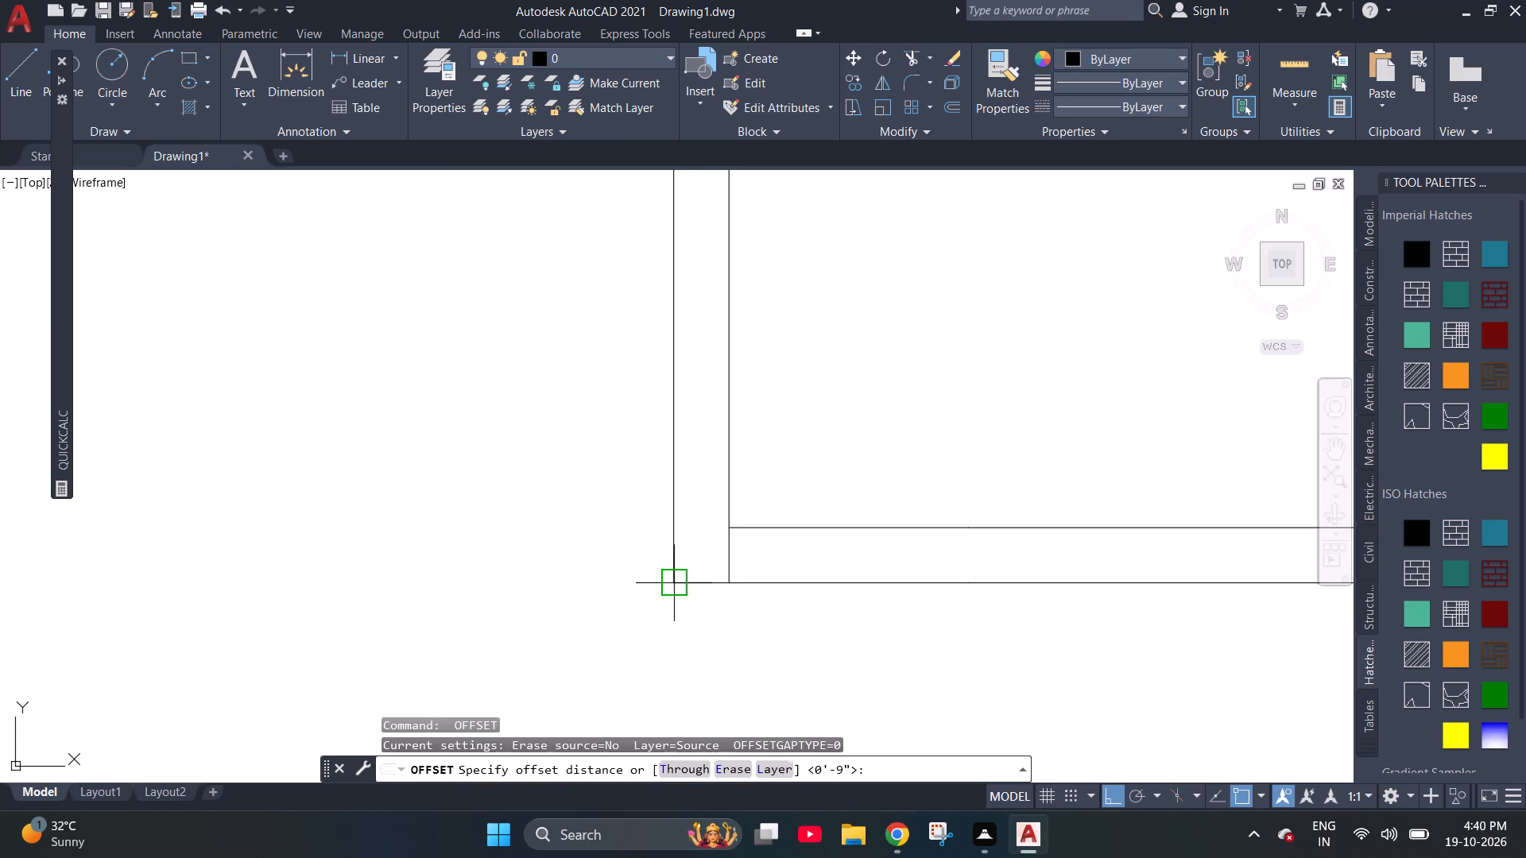
pyautogui.write('9"')
pyautogui.press('Return')
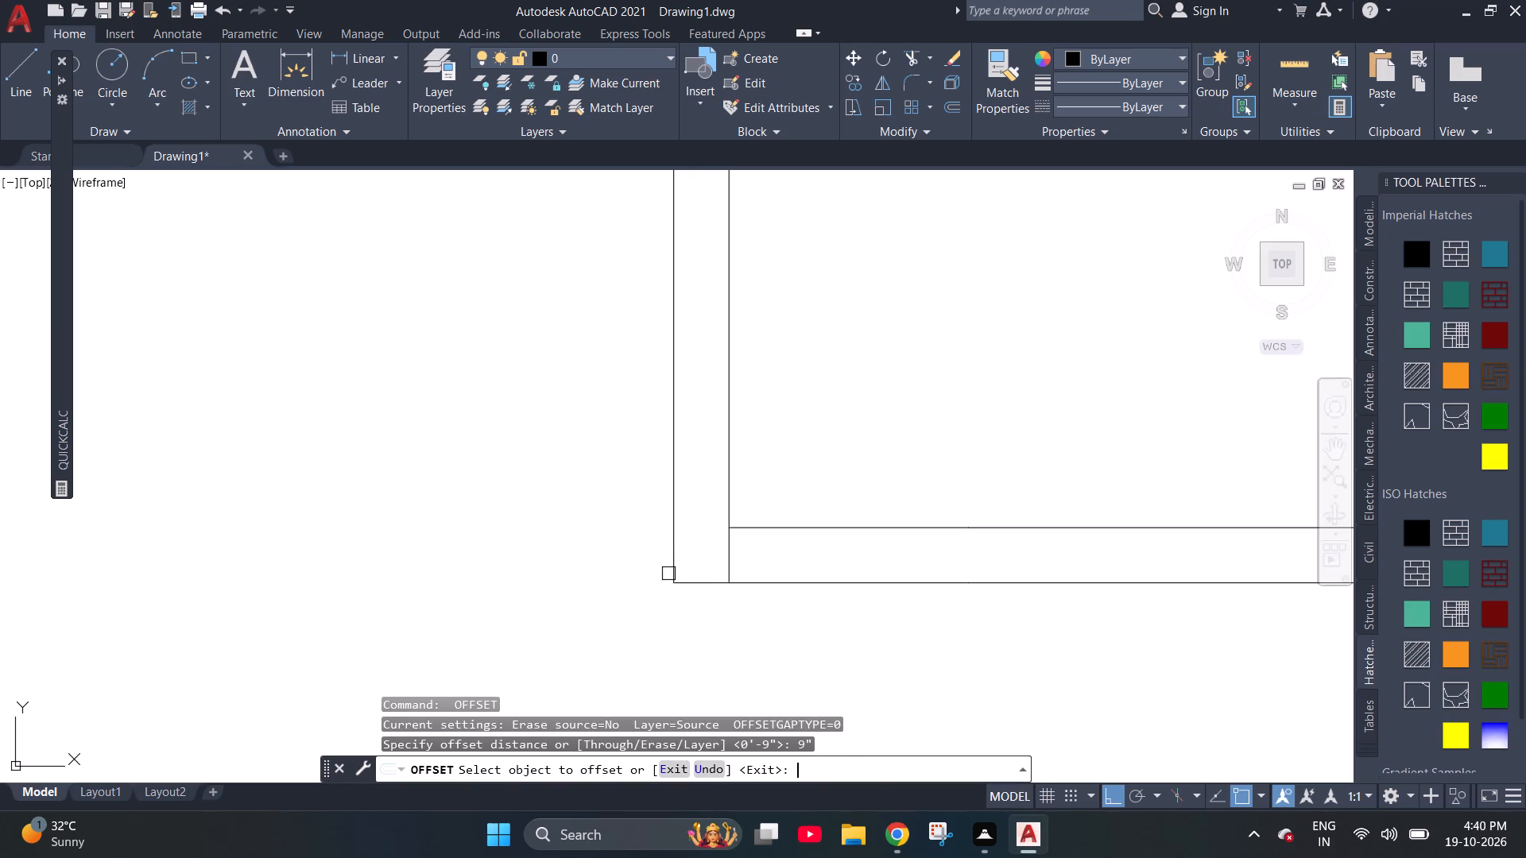
pyautogui.click(695, 583)
pyautogui.click(691, 527)
pyautogui.scroll(-2, 328, 495)
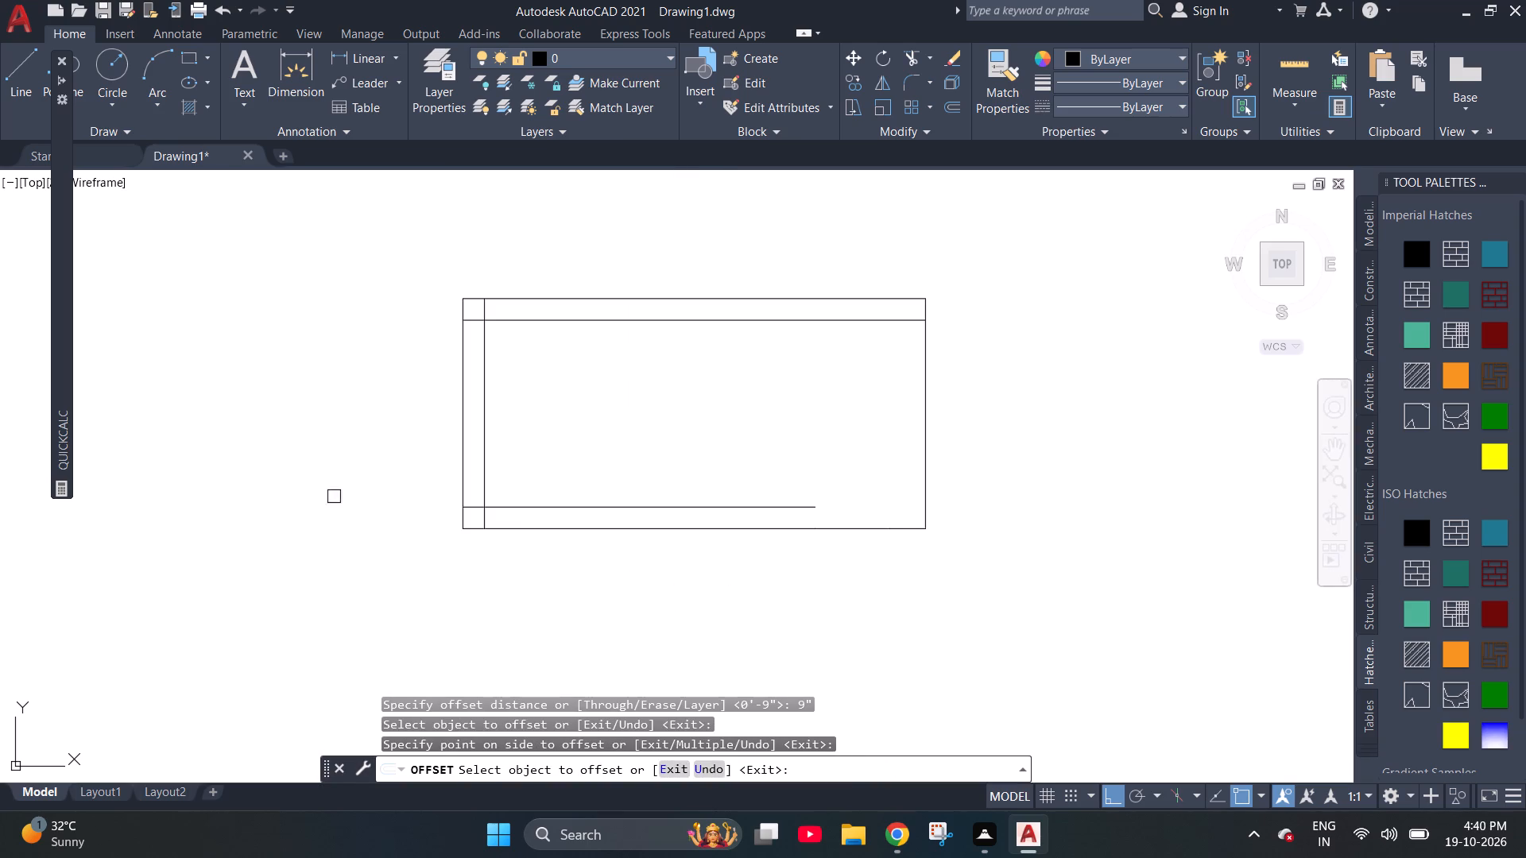
pyautogui.click(872, 533)
pyautogui.click(866, 492)
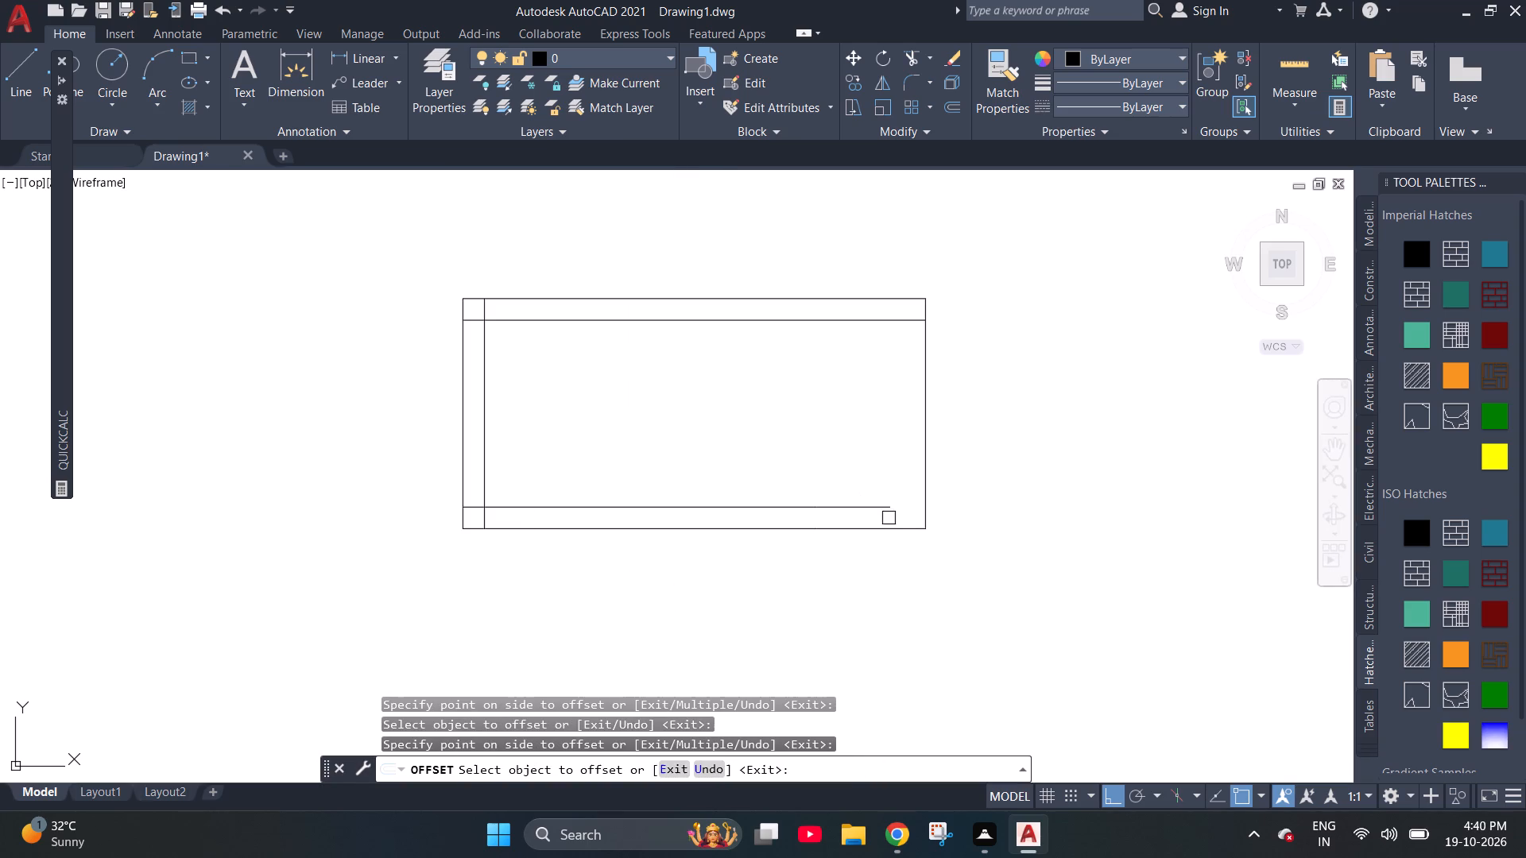
pyautogui.click(912, 529)
pyautogui.click(912, 485)
pyautogui.moveTo(928, 457); pyautogui.dragTo(907, 458)
pyautogui.click(806, 467)
pyautogui.press('Escape')
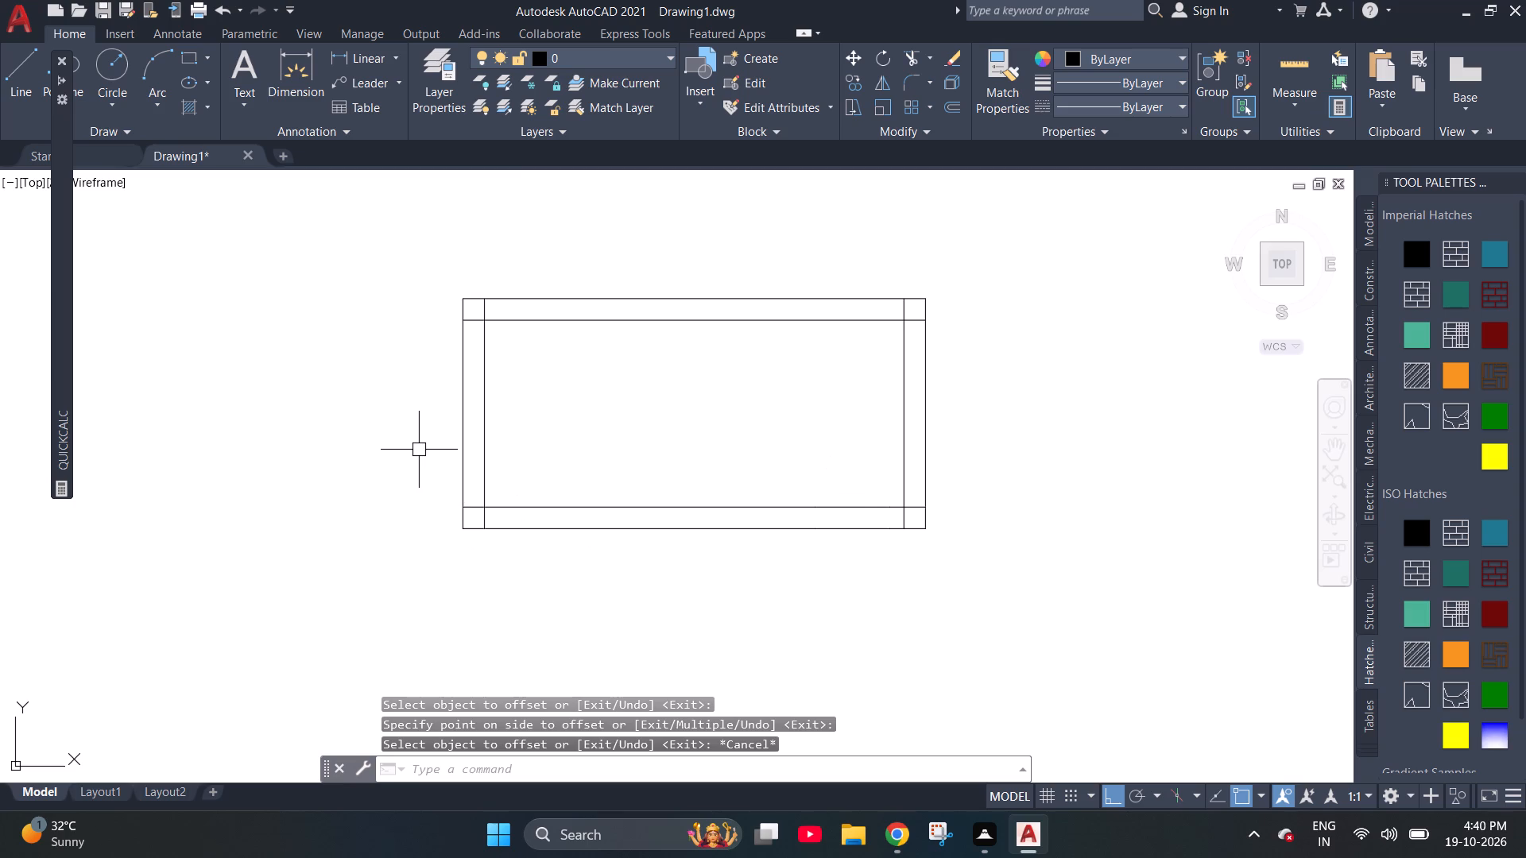
# Offset the inner left line, the inner bottom line's left segment and the inner top line 3'3" into the rectangle.
pyautogui.write('O')
pyautogui.press('space')
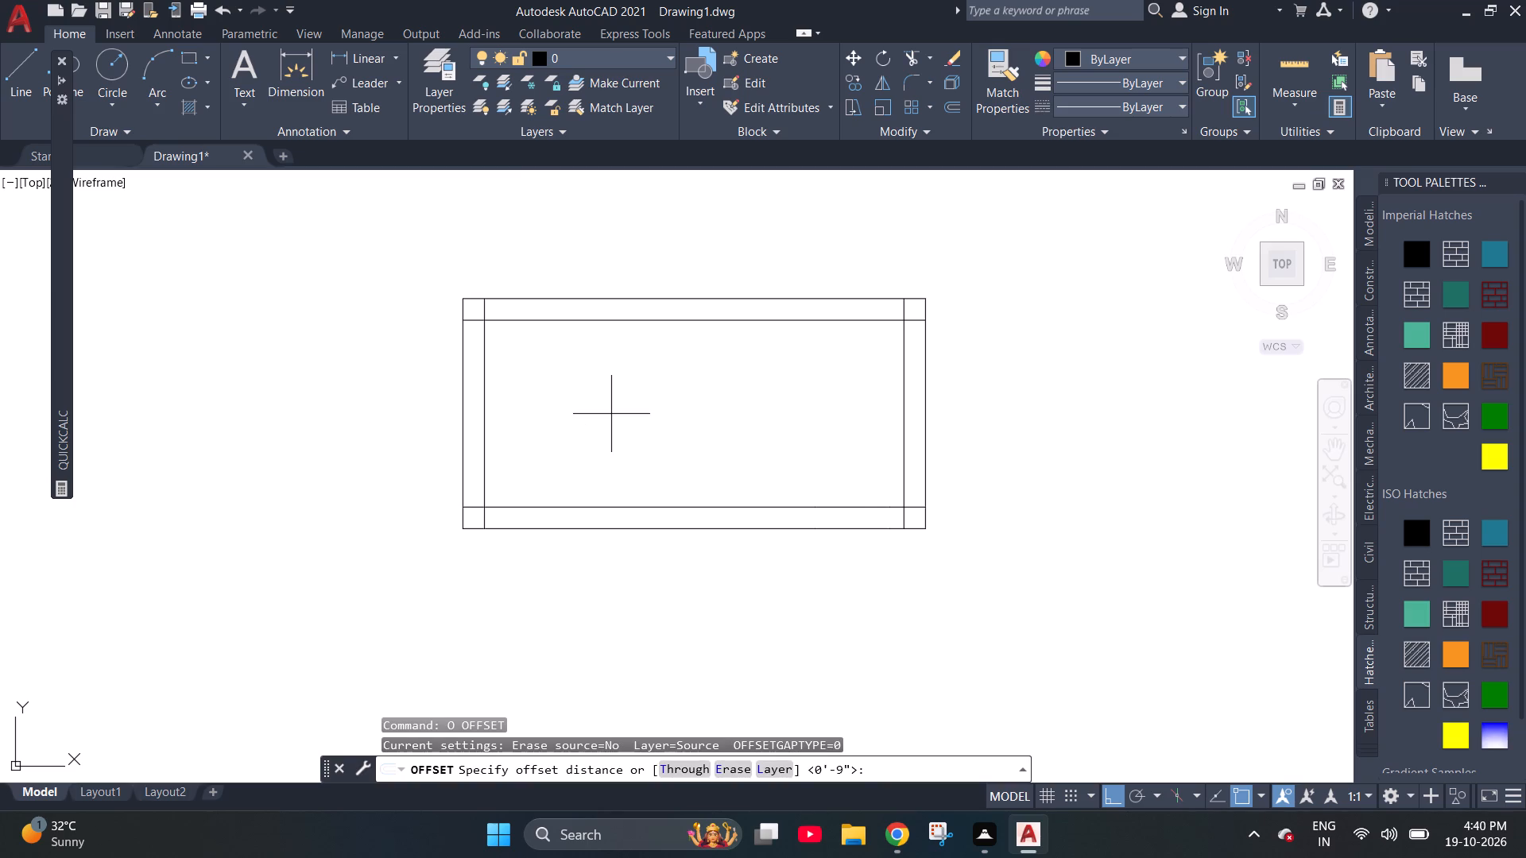
pyautogui.write('3\'3"')
pyautogui.press('Return')
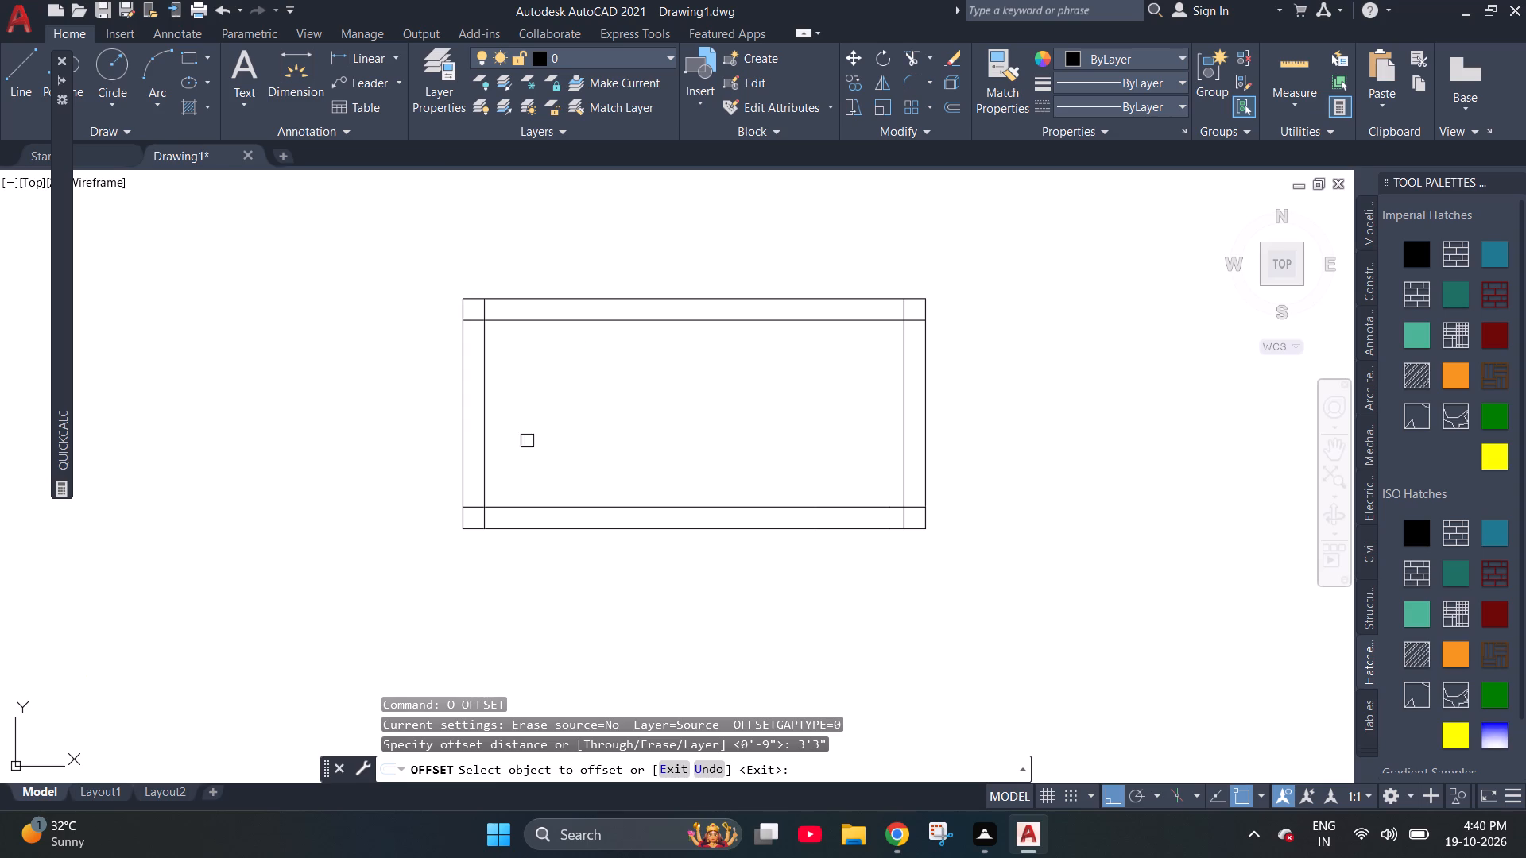
pyautogui.click(486, 415)
pyautogui.click(670, 392)
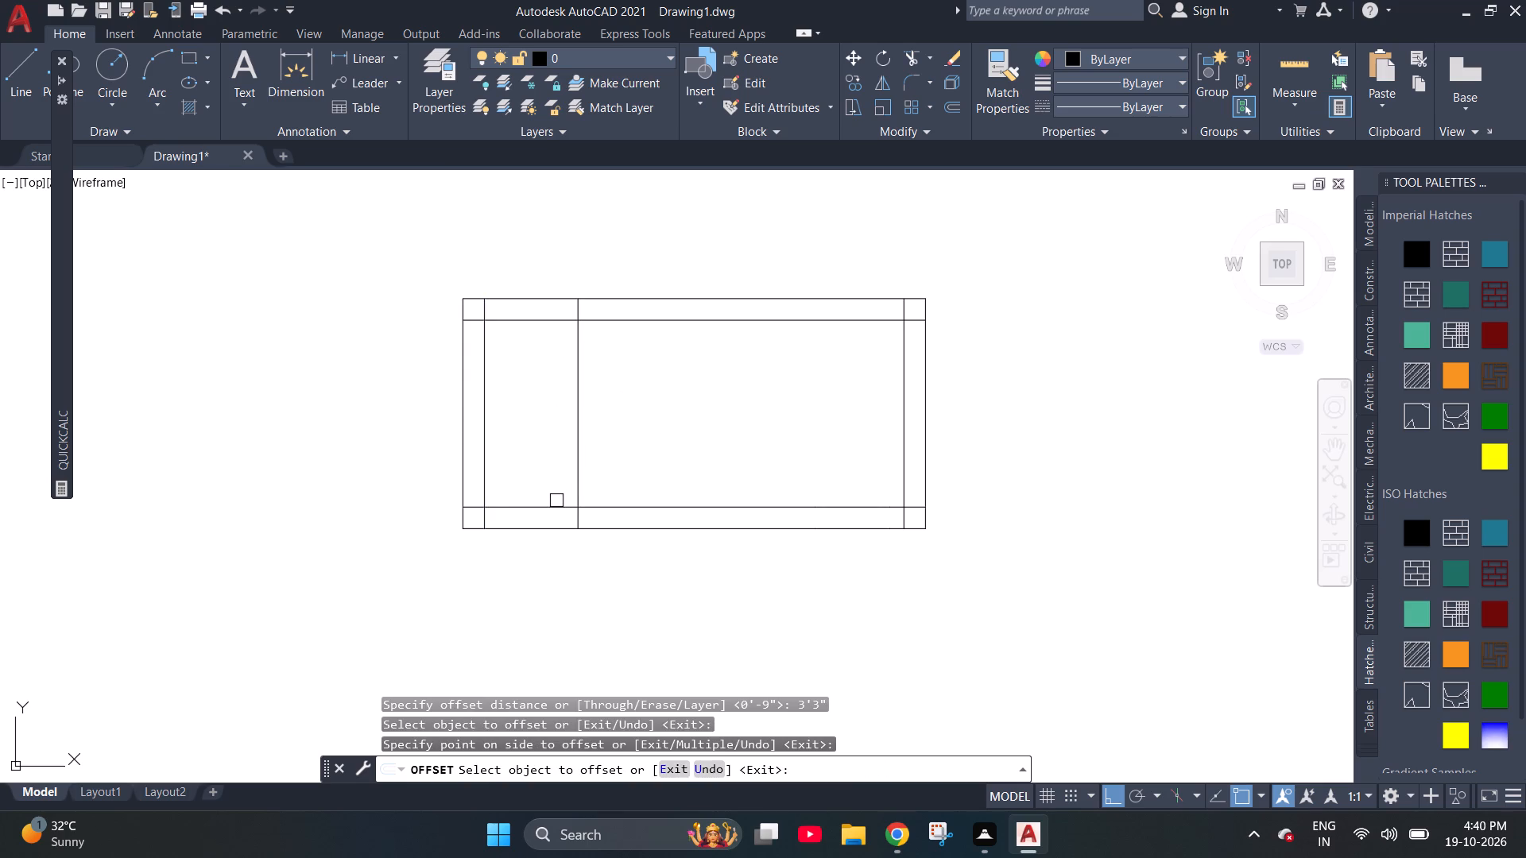
pyautogui.moveTo(521, 508); pyautogui.dragTo(520, 494)
pyautogui.click(521, 387)
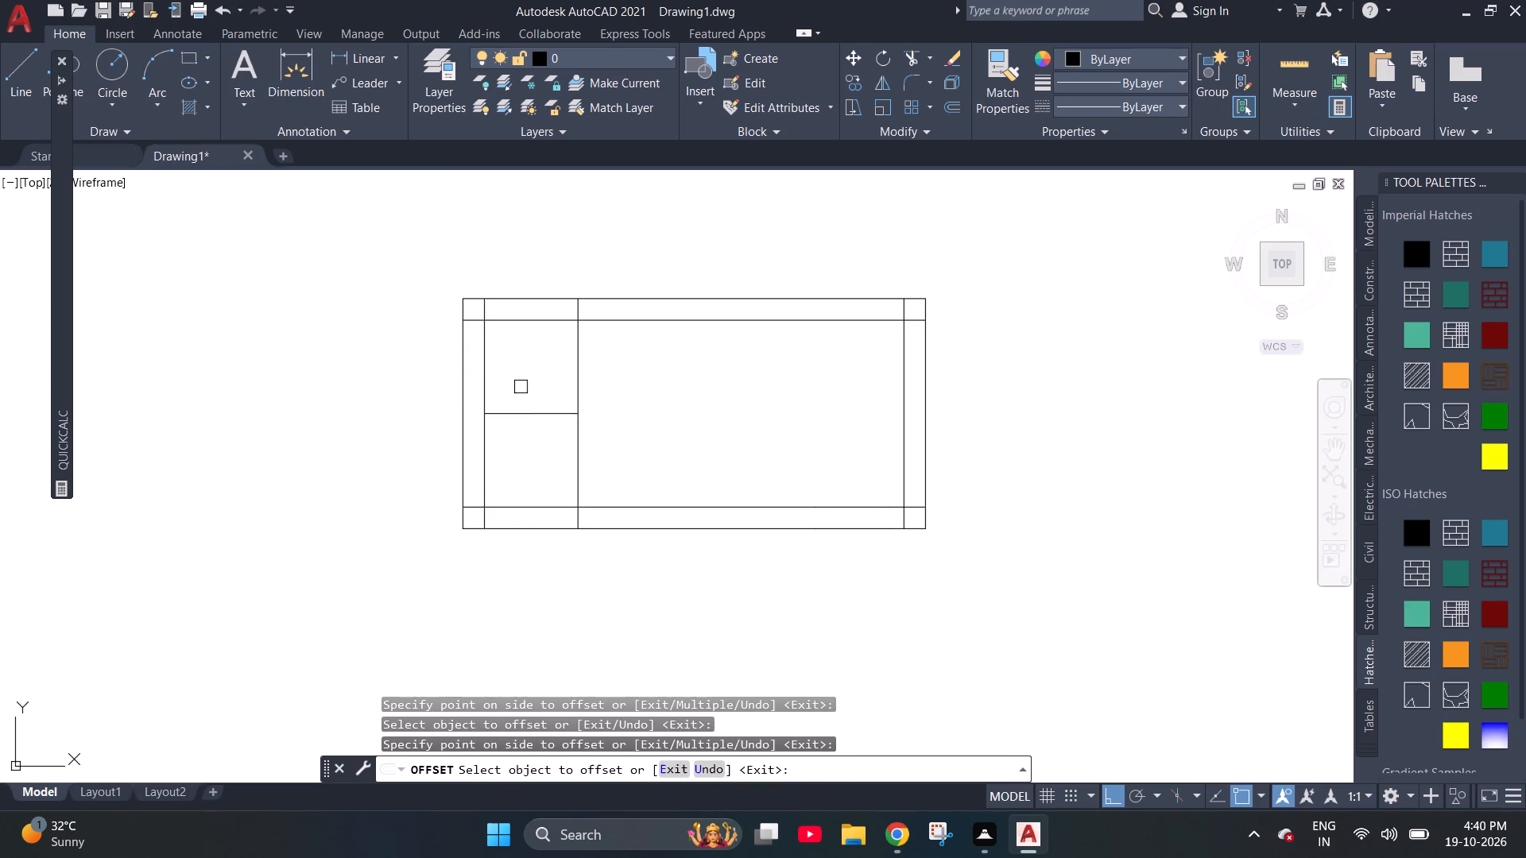
pyautogui.click(530, 323)
pyautogui.click(520, 411)
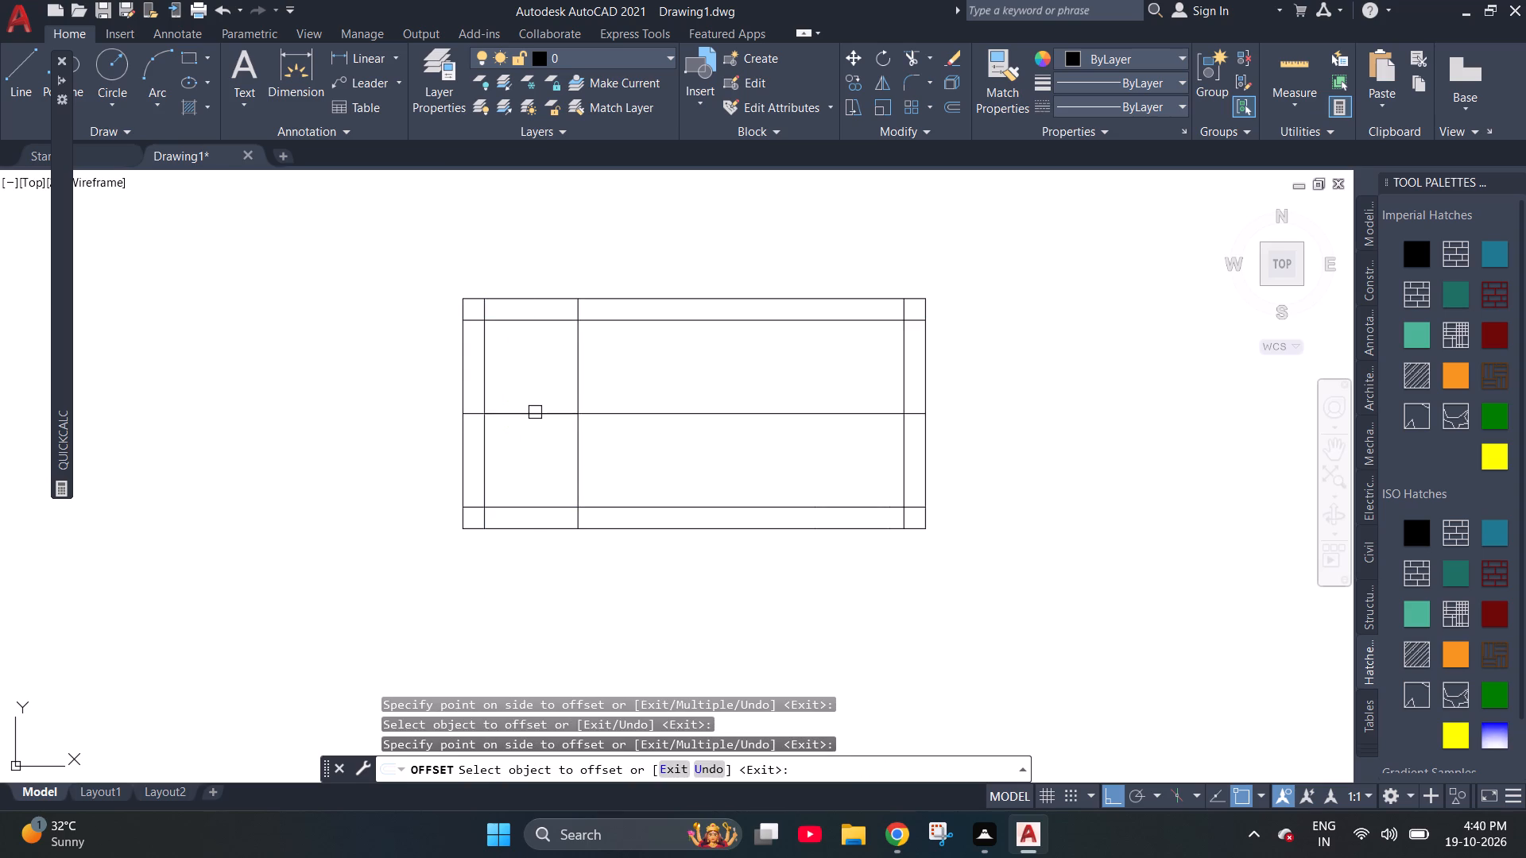
pyautogui.scroll(2, 529, 423)
pyautogui.scroll(-2, 528, 423)
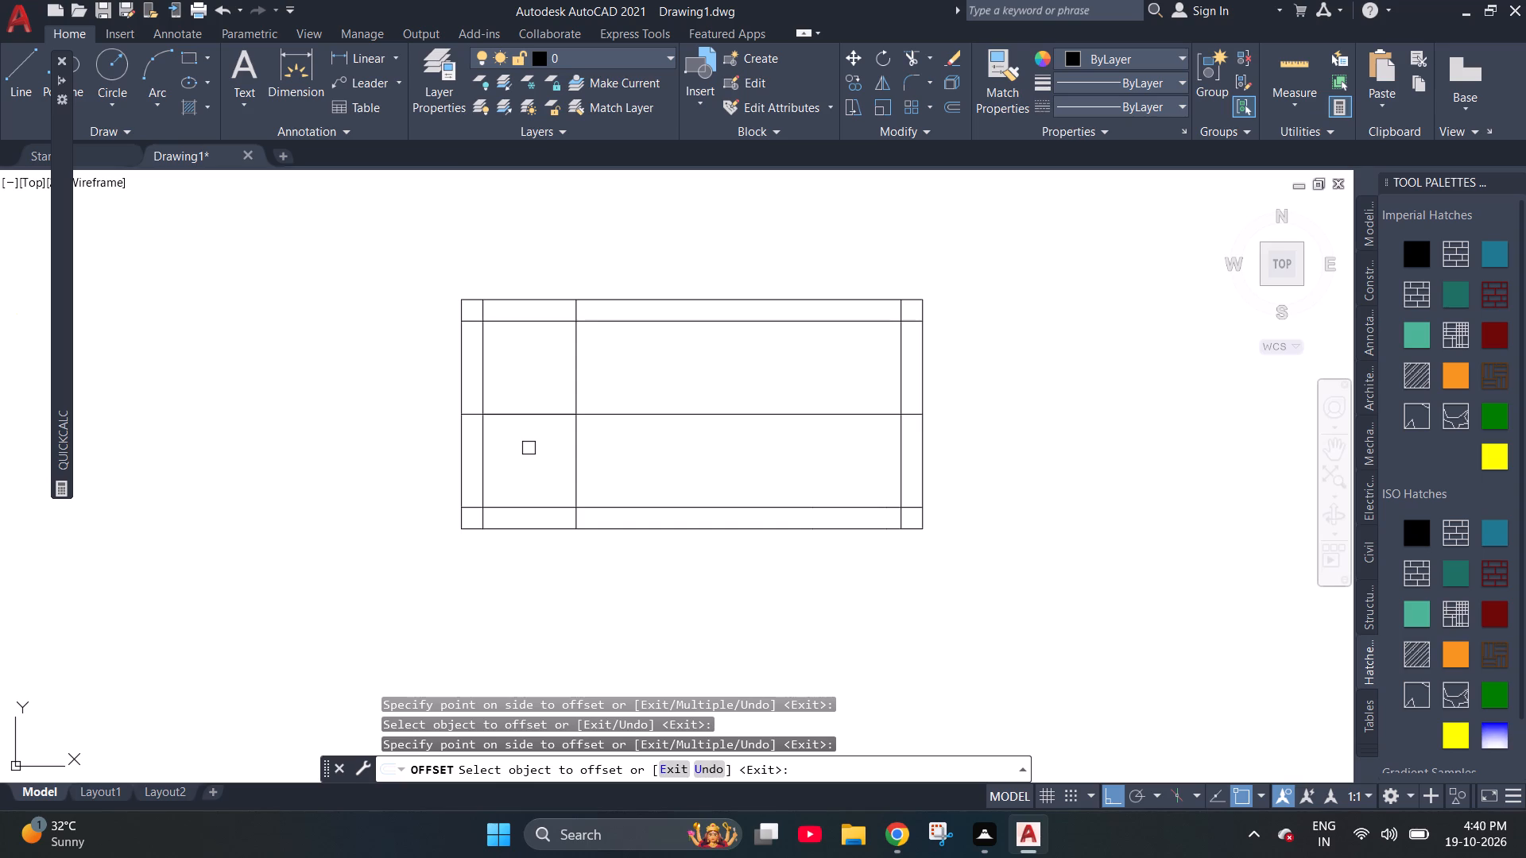
pyautogui.press('Escape')
pyautogui.press('Escape')
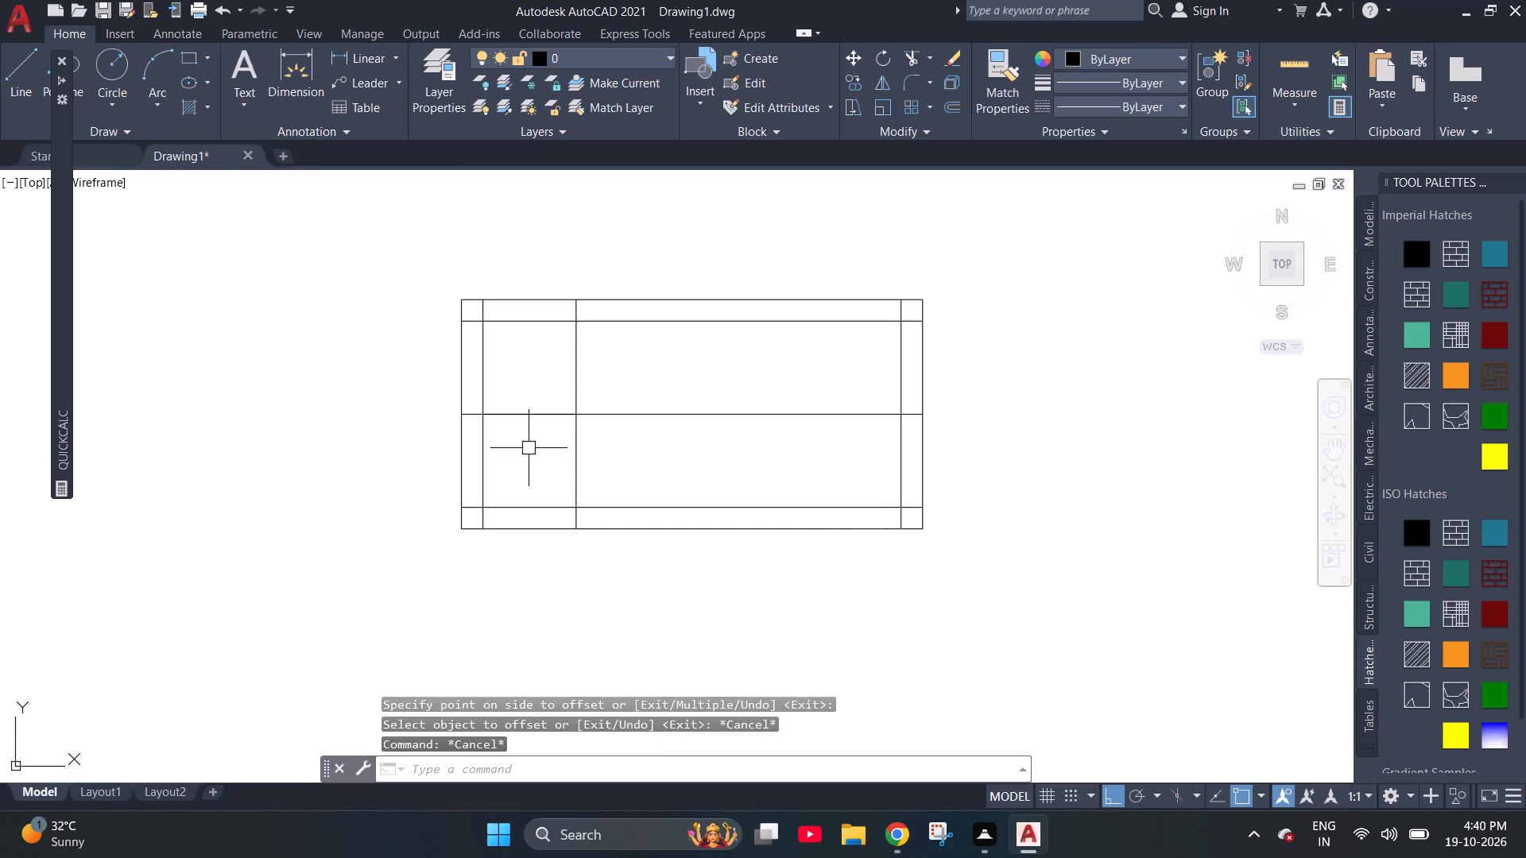
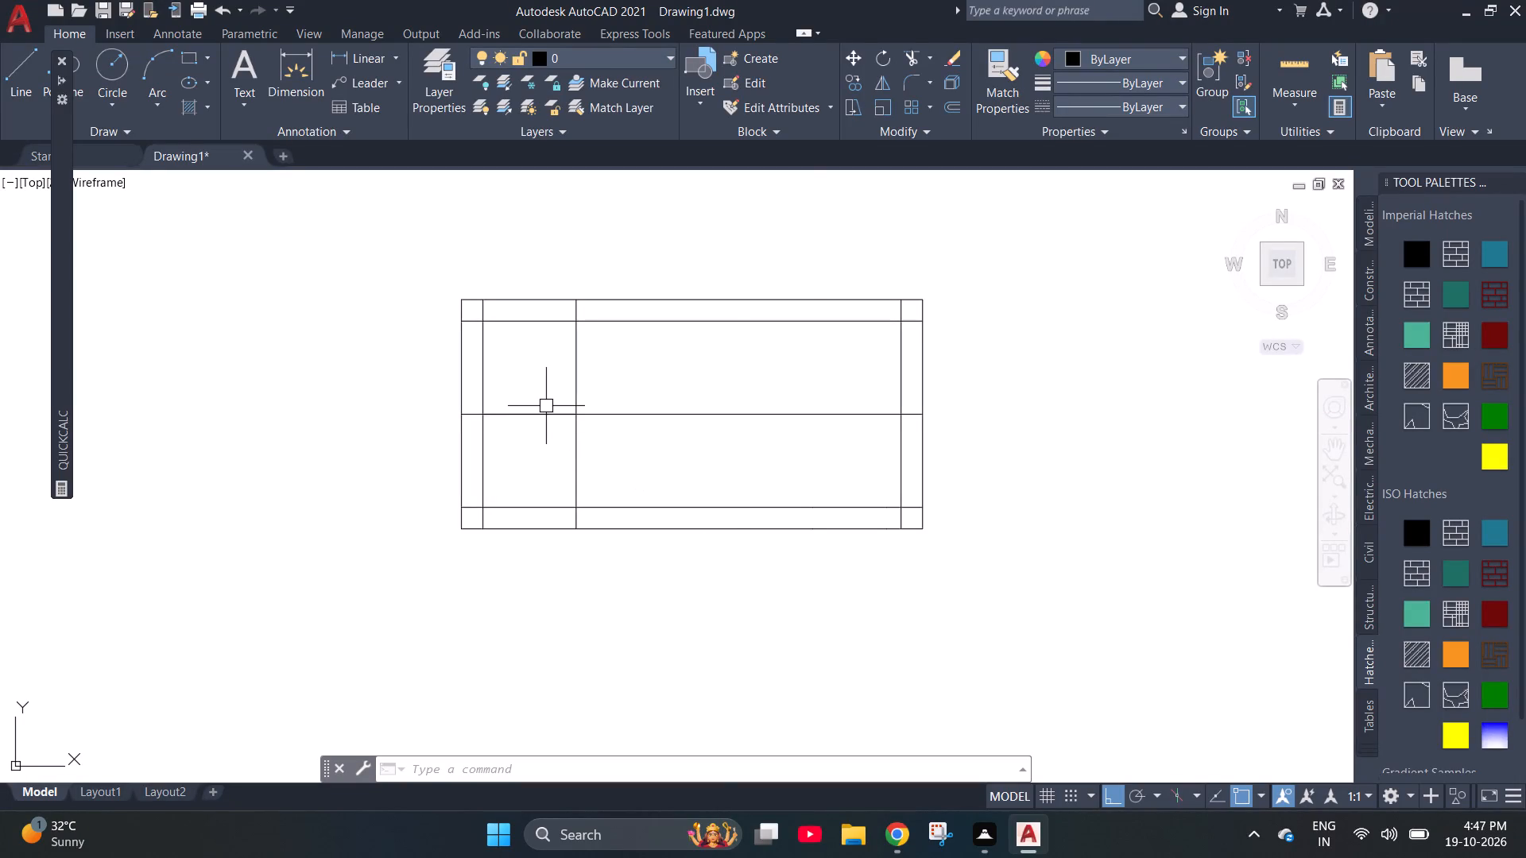
# Offset the interior vertical line 11" to the right repeatedly, using the Multiple option, making nine evenly spaced copies.
pyautogui.press('Escape')
pyautogui.press('Escape')
pyautogui.press('o')
pyautogui.press('Return')
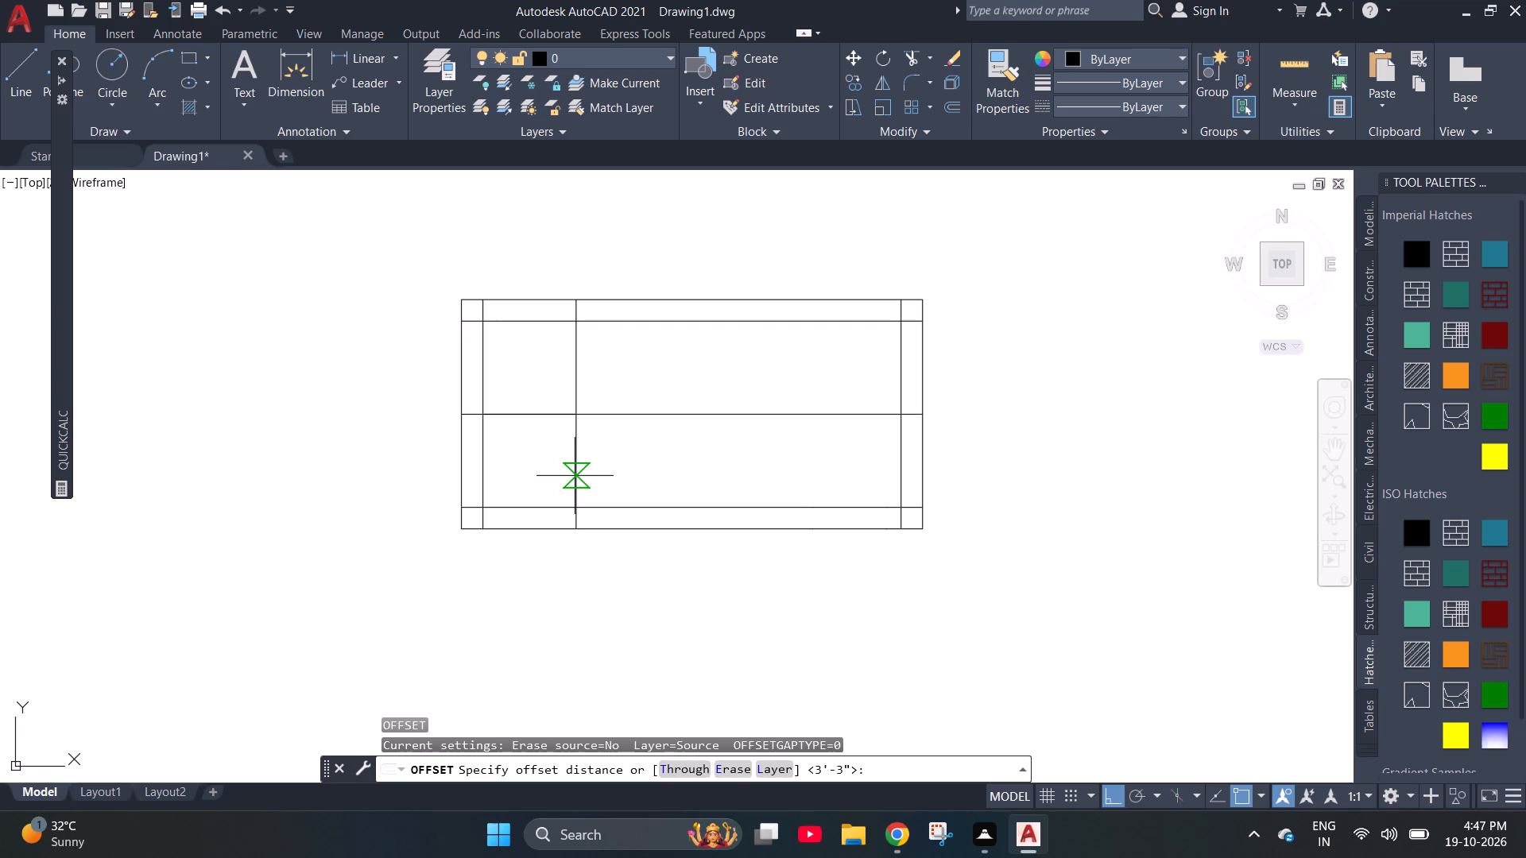
pyautogui.write('11')
pyautogui.hotkey('shift', '"')
pyautogui.press('BackSpace')
pyautogui.press('BackSpace')
pyautogui.press('BackSpace')
pyautogui.press('BackSpace')
pyautogui.press('BackSpace')
pyautogui.press('BackSpace')
pyautogui.press('BackSpace')
pyautogui.press('BackSpace')
pyautogui.press('BackSpace')
pyautogui.press('BackSpace')
pyautogui.press('BackSpace')
pyautogui.press('BackSpace')
pyautogui.press('BackSpace')
pyautogui.press('BackSpace')
pyautogui.press('BackSpace')
pyautogui.press('BackSpace')
pyautogui.press('BackSpace')
pyautogui.press('BackSpace')
pyautogui.press('BackSpace')
pyautogui.press('BackSpace')
pyautogui.press('BackSpace')
pyautogui.press('BackSpace')
pyautogui.write('11"')
pyautogui.press('Return')
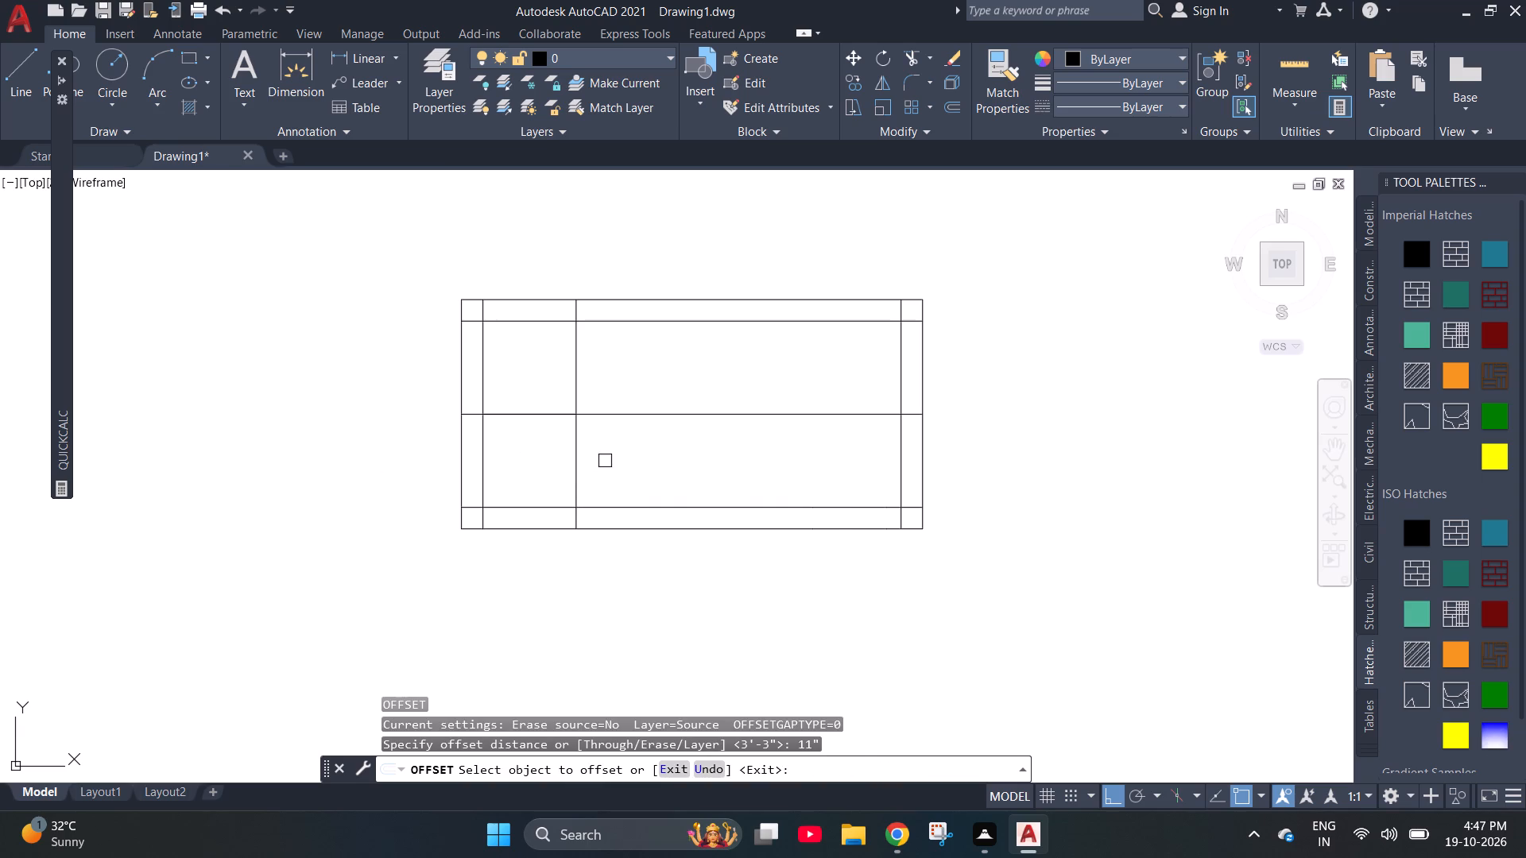
pyautogui.moveTo(576, 468); pyautogui.dragTo(587, 468)
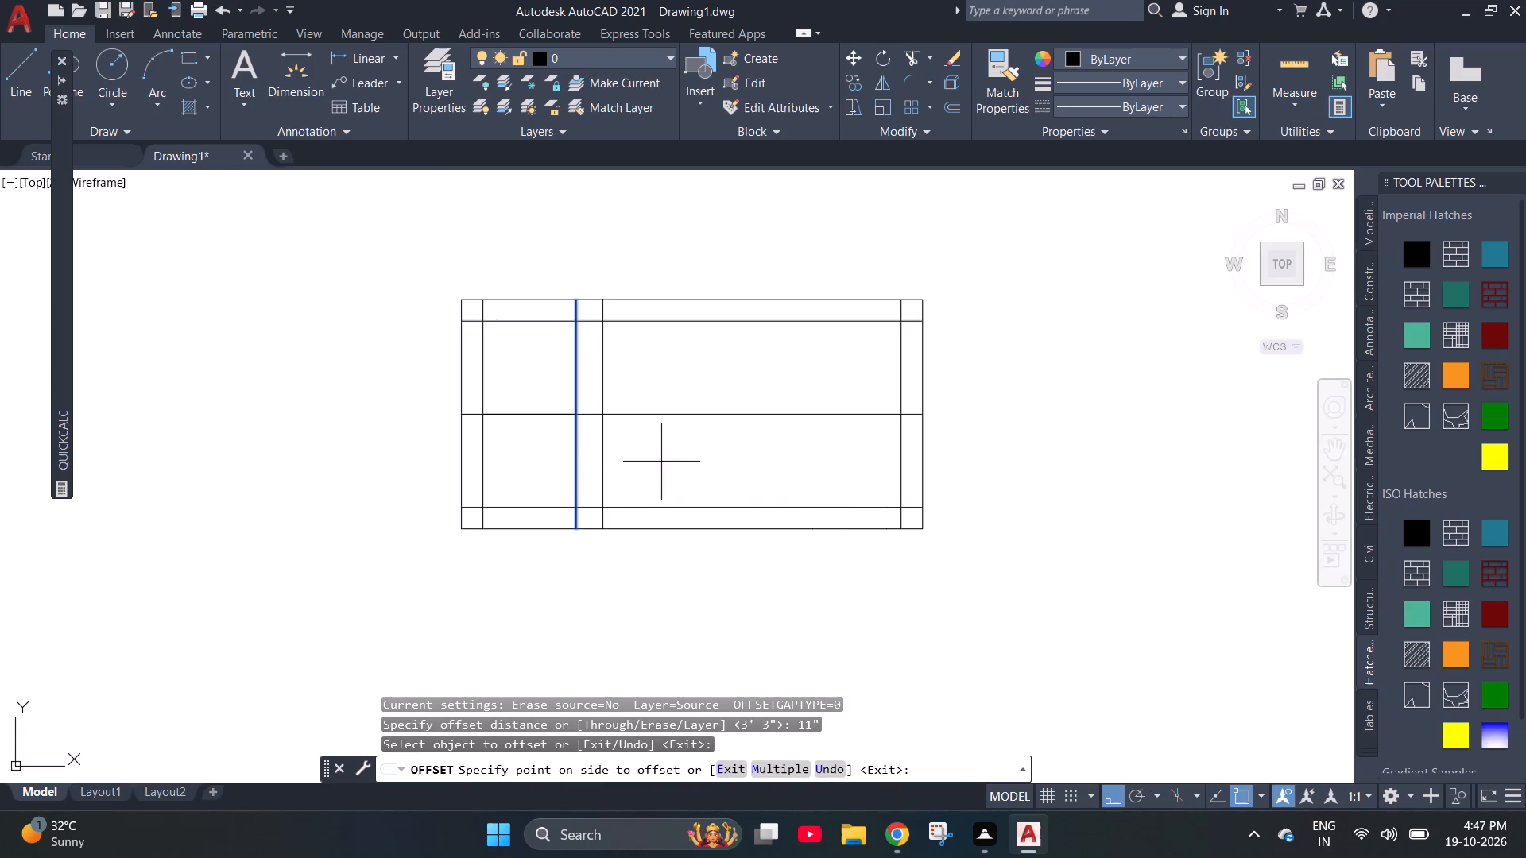
pyautogui.write('M')
pyautogui.press('space')
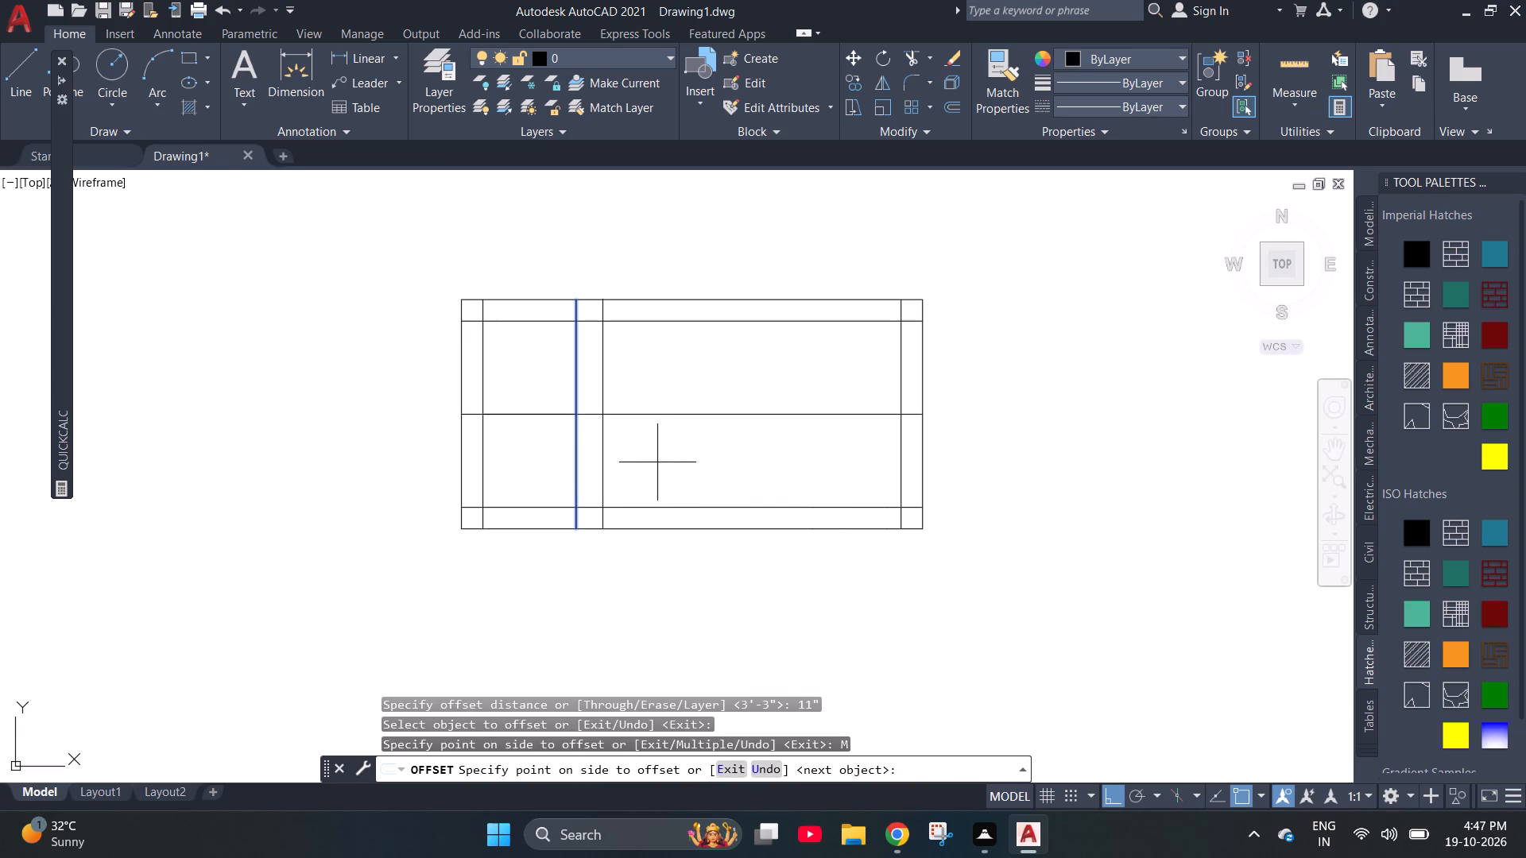
pyautogui.click(657, 462)
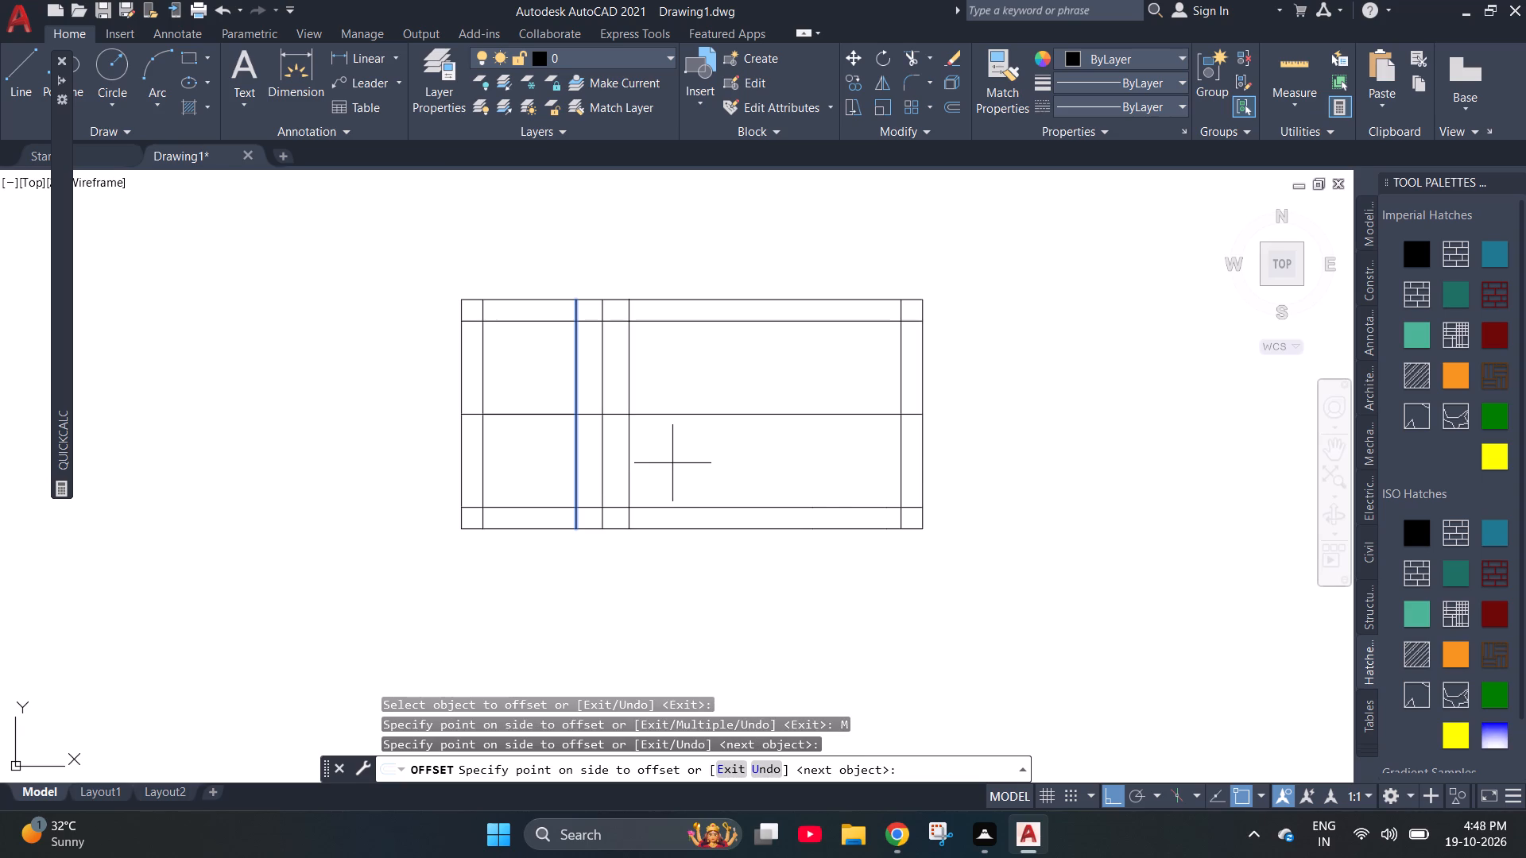
pyautogui.click(672, 463)
pyautogui.click(715, 454)
pyautogui.click(750, 450)
pyautogui.click(797, 450)
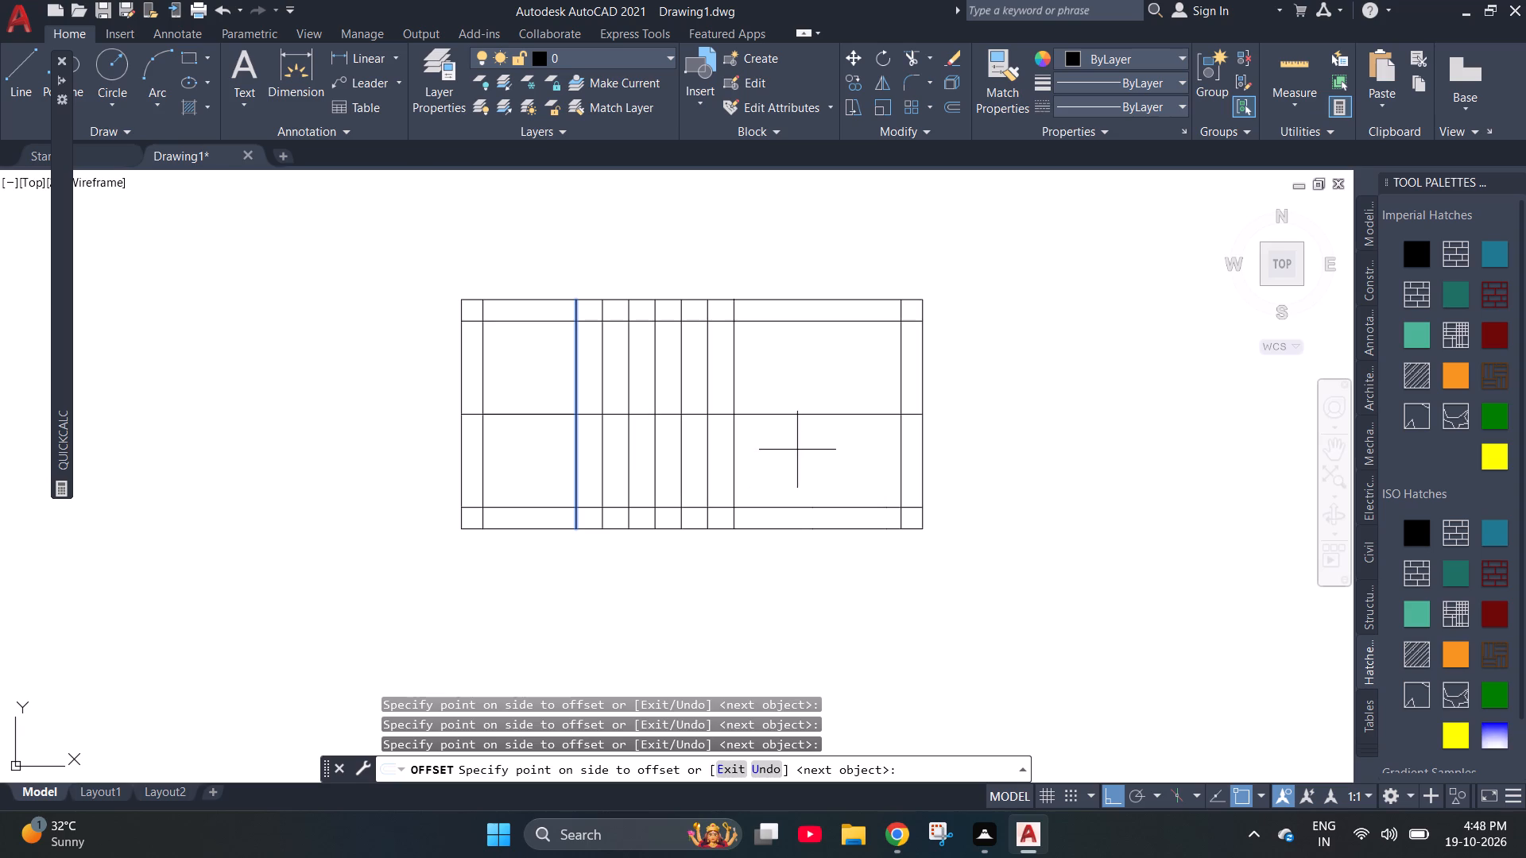
pyautogui.click(821, 447)
pyautogui.click(835, 450)
pyautogui.click(849, 450)
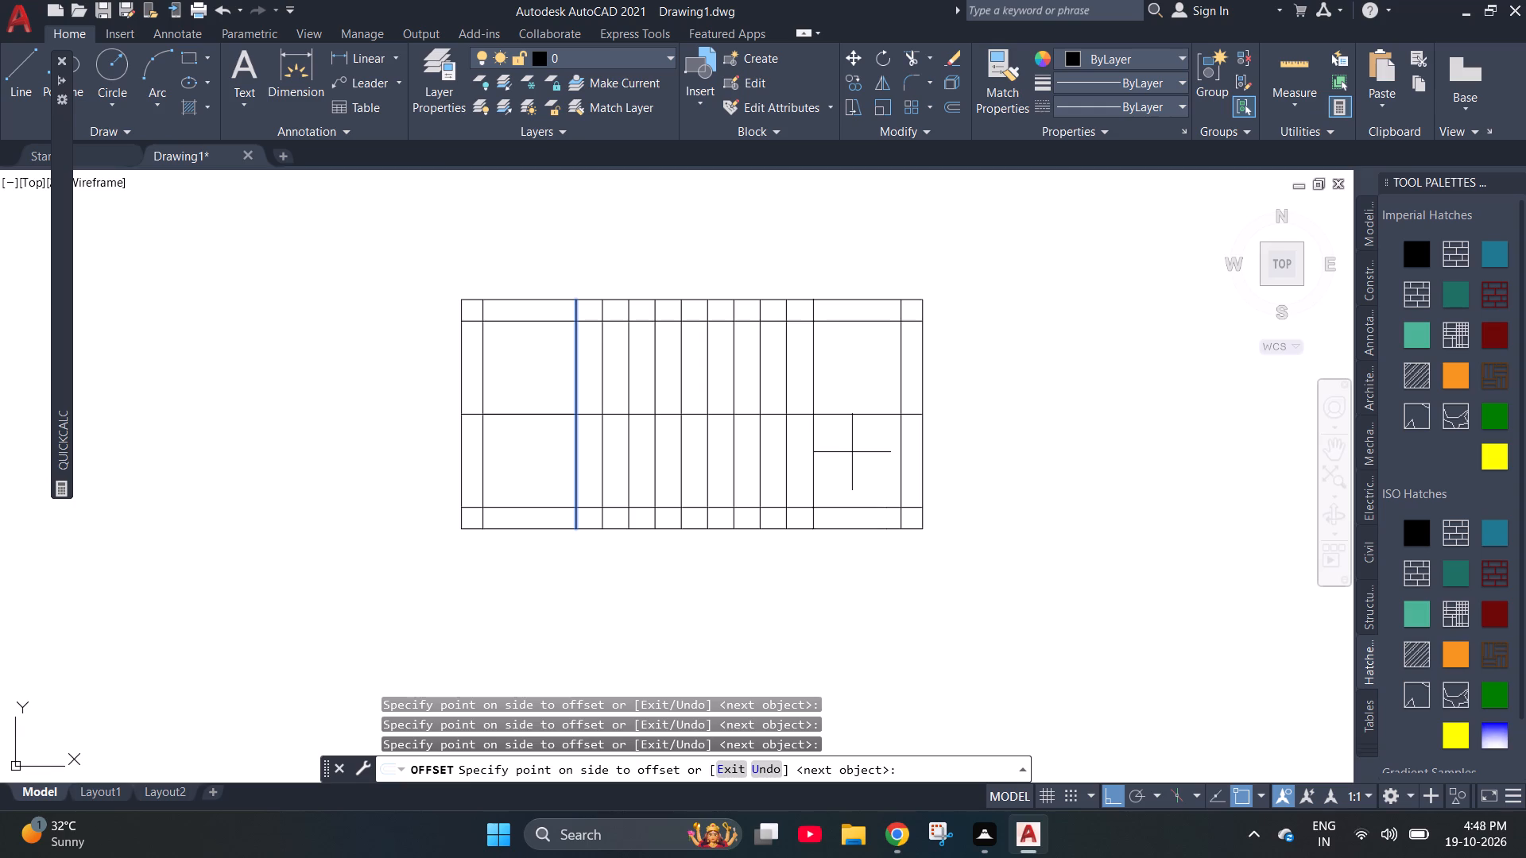
pyautogui.click(852, 452)
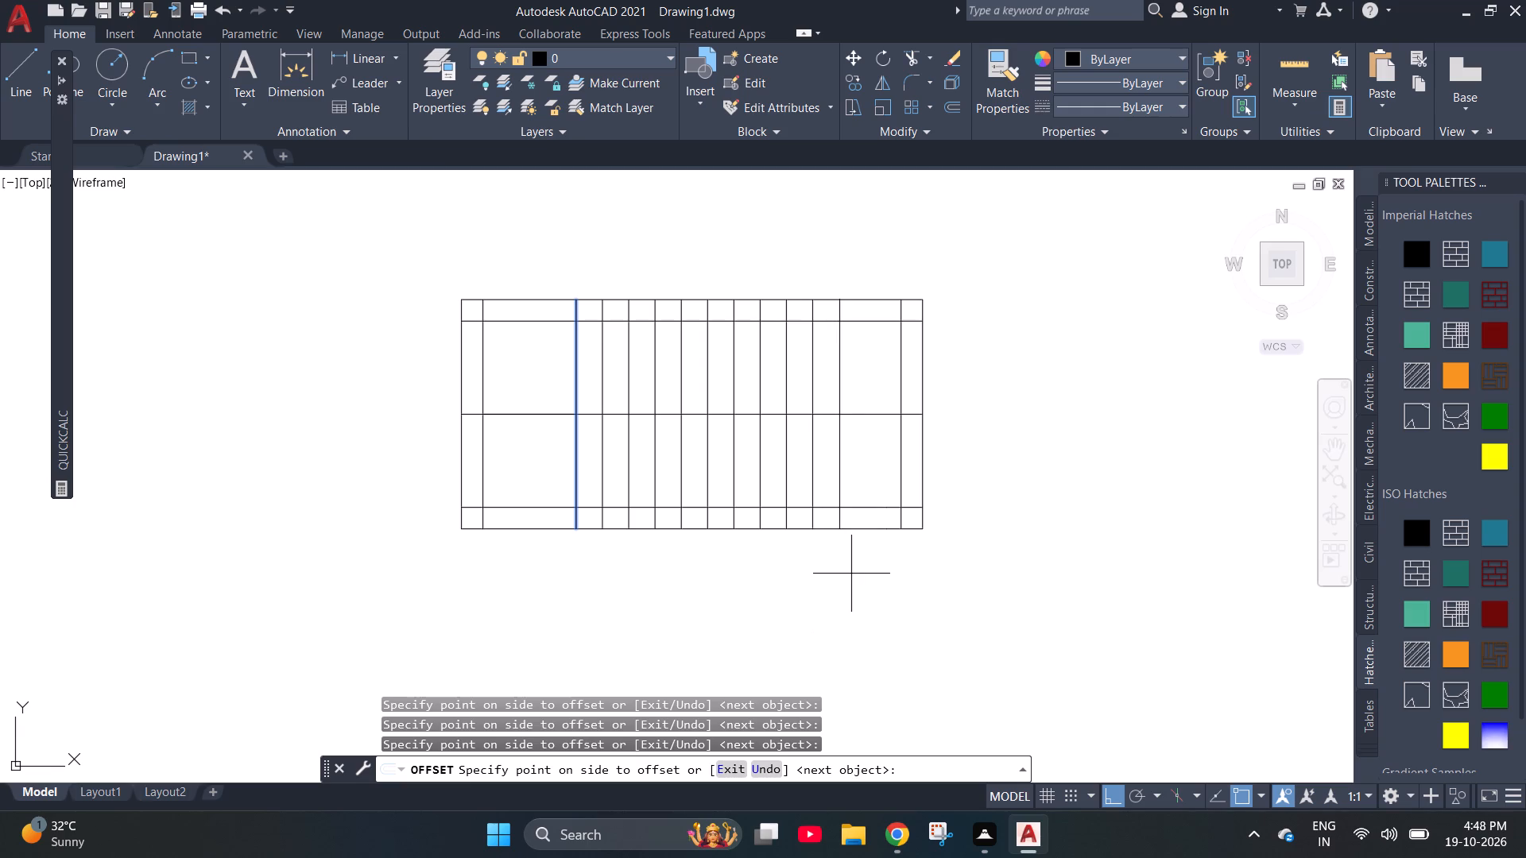
pyautogui.press('Escape')
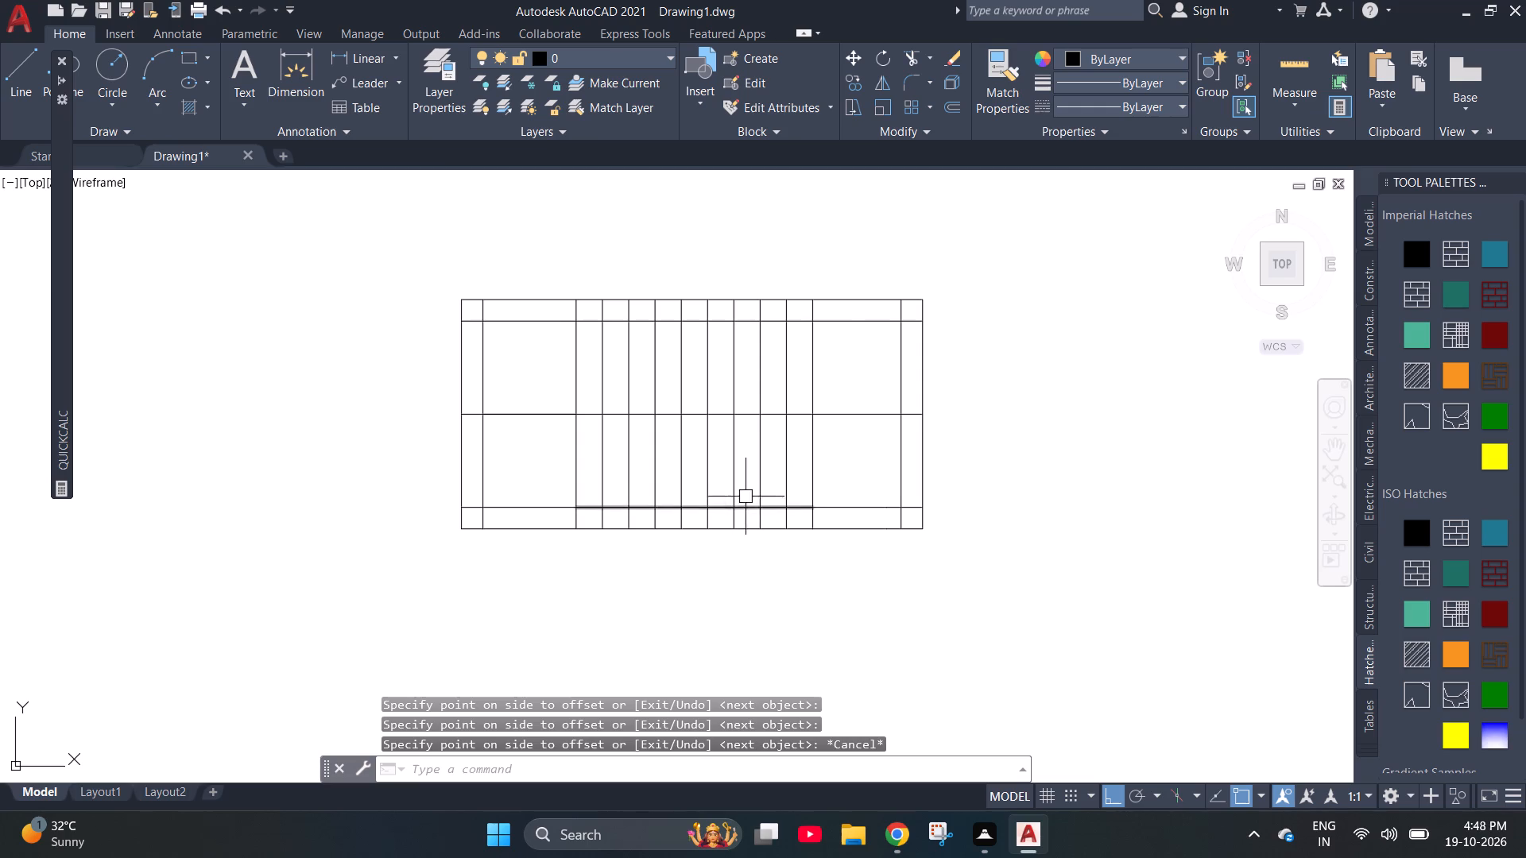
# Trim both ends of the middle horizontal line where they cross the right and left wall strips.
pyautogui.scroll(1, 746, 497)
pyautogui.scroll(-2, 682, 504)
pyautogui.scroll(1, 668, 505)
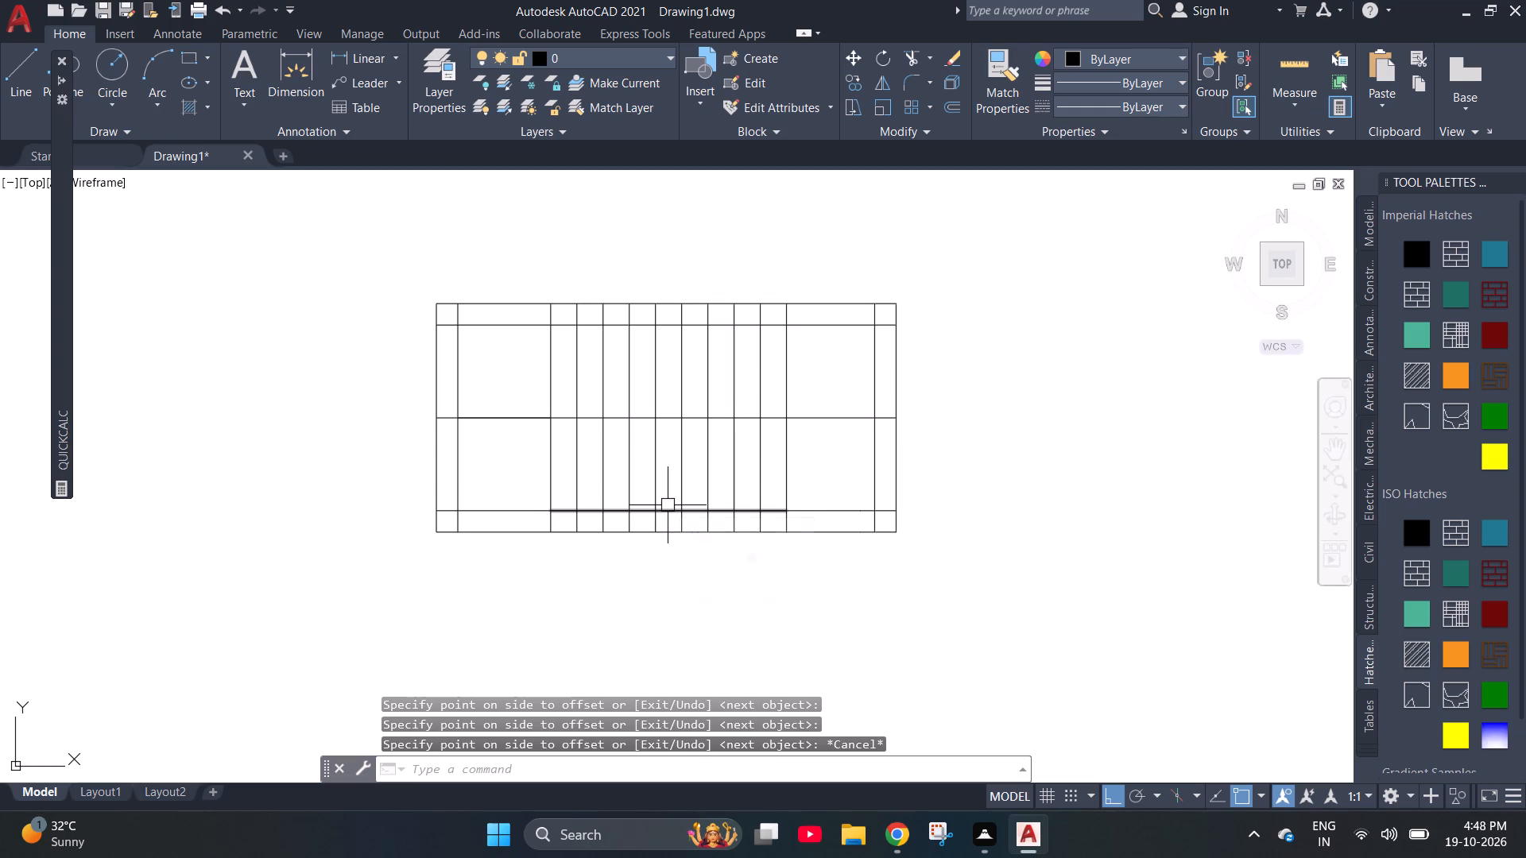
pyautogui.press('Escape')
pyautogui.press('t')
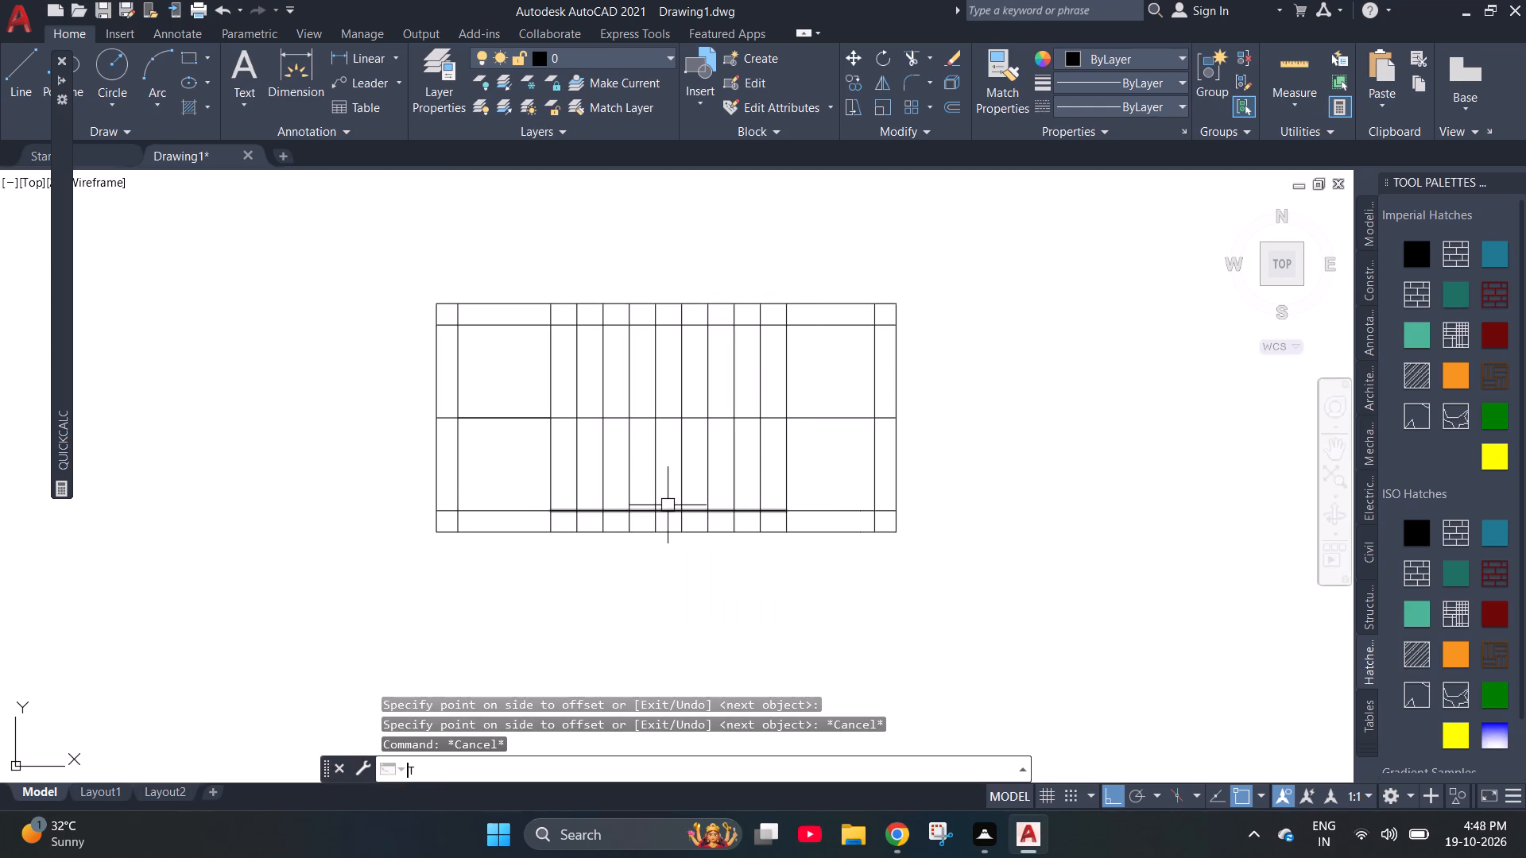
pyautogui.press('r')
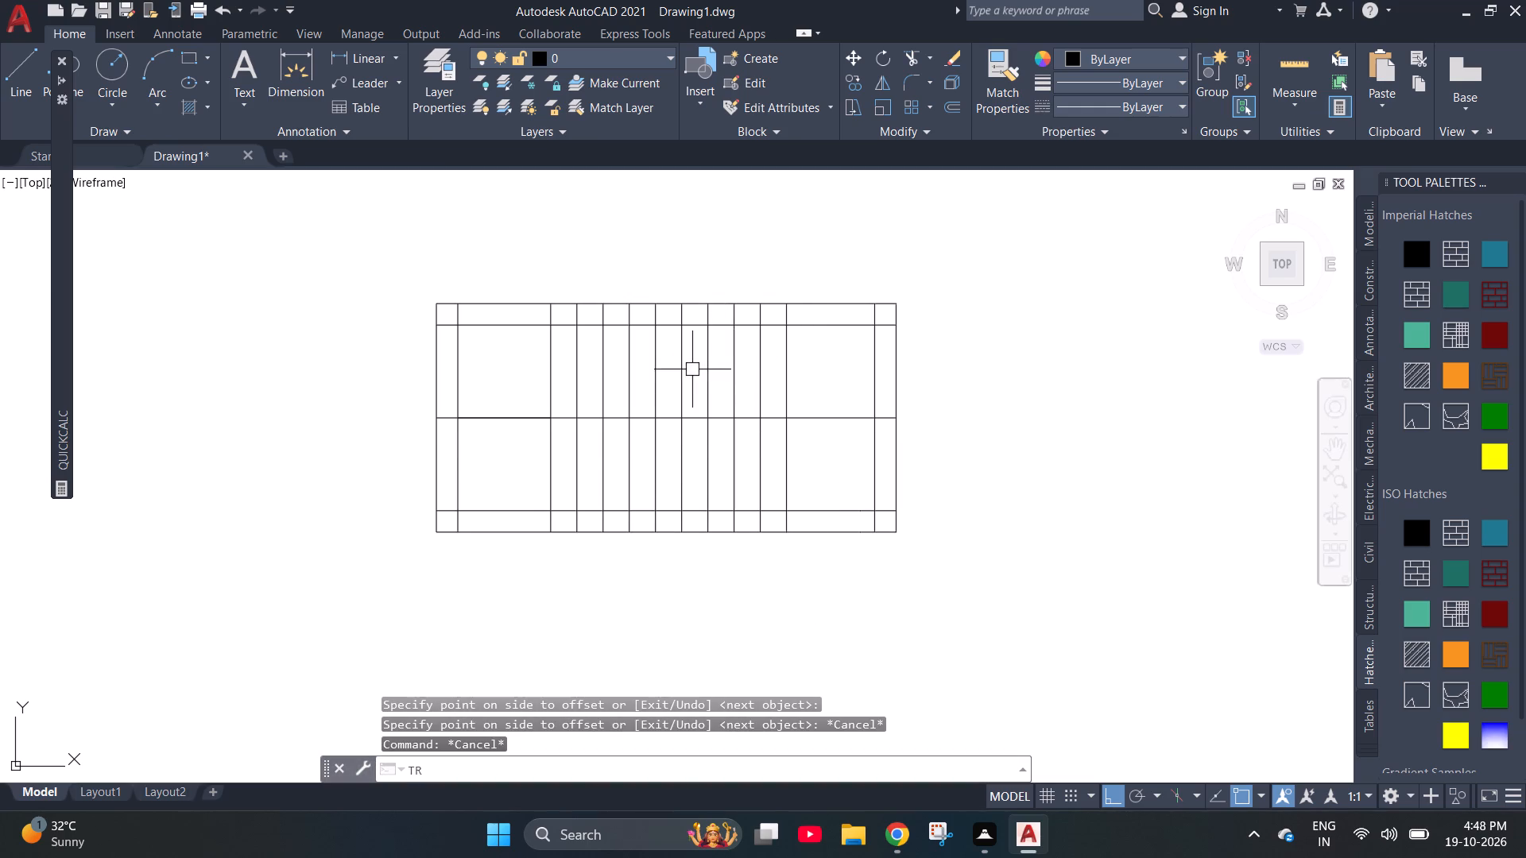
pyautogui.press('space')
pyautogui.scroll(3, 912, 424)
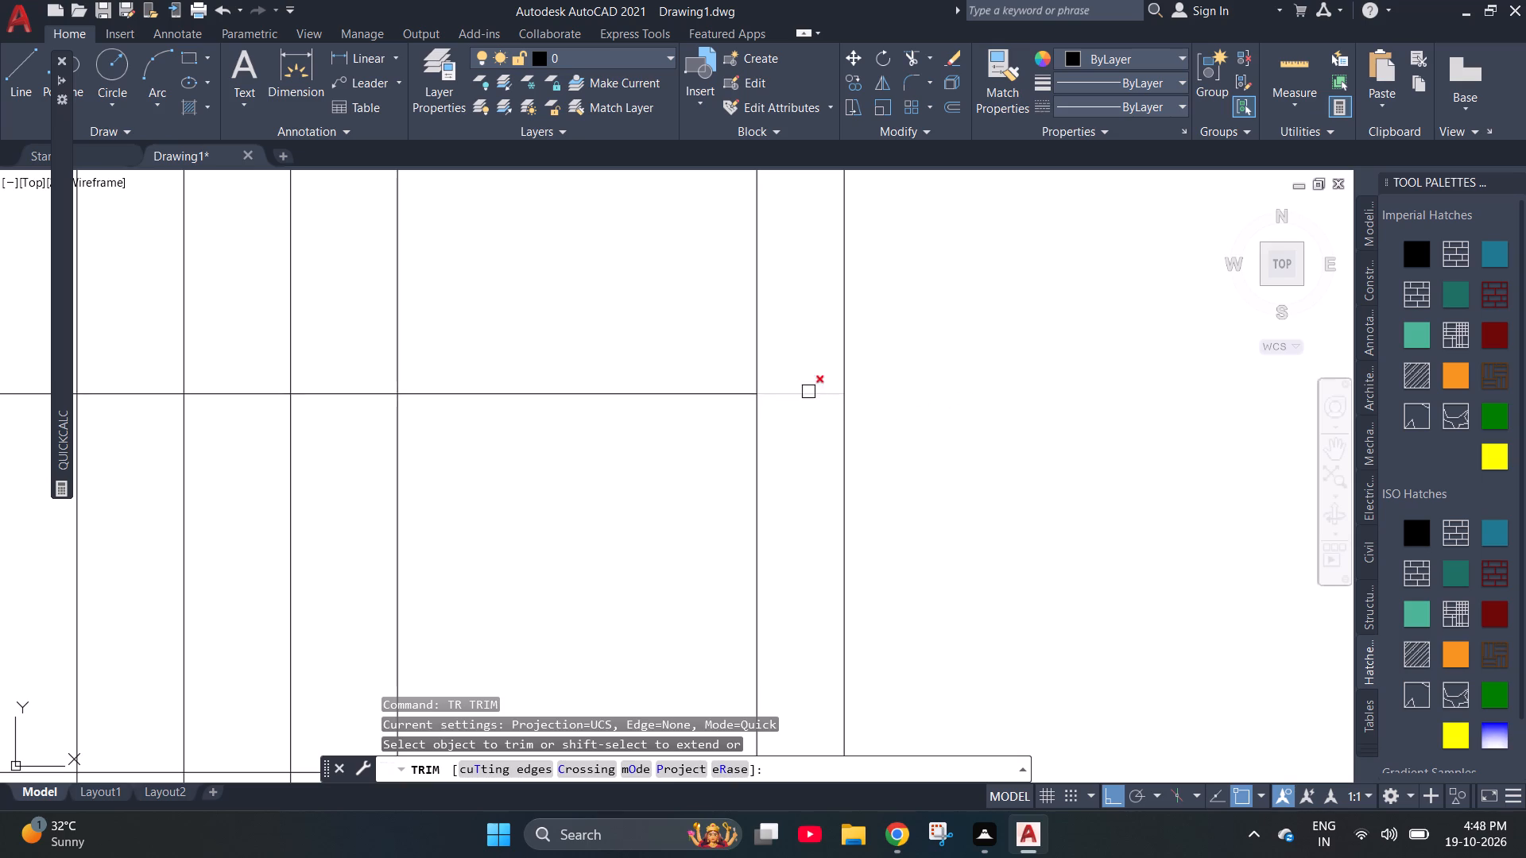
pyautogui.click(794, 396)
pyautogui.scroll(-3, 937, 396)
pyautogui.scroll(2, 463, 391)
pyautogui.click(464, 403)
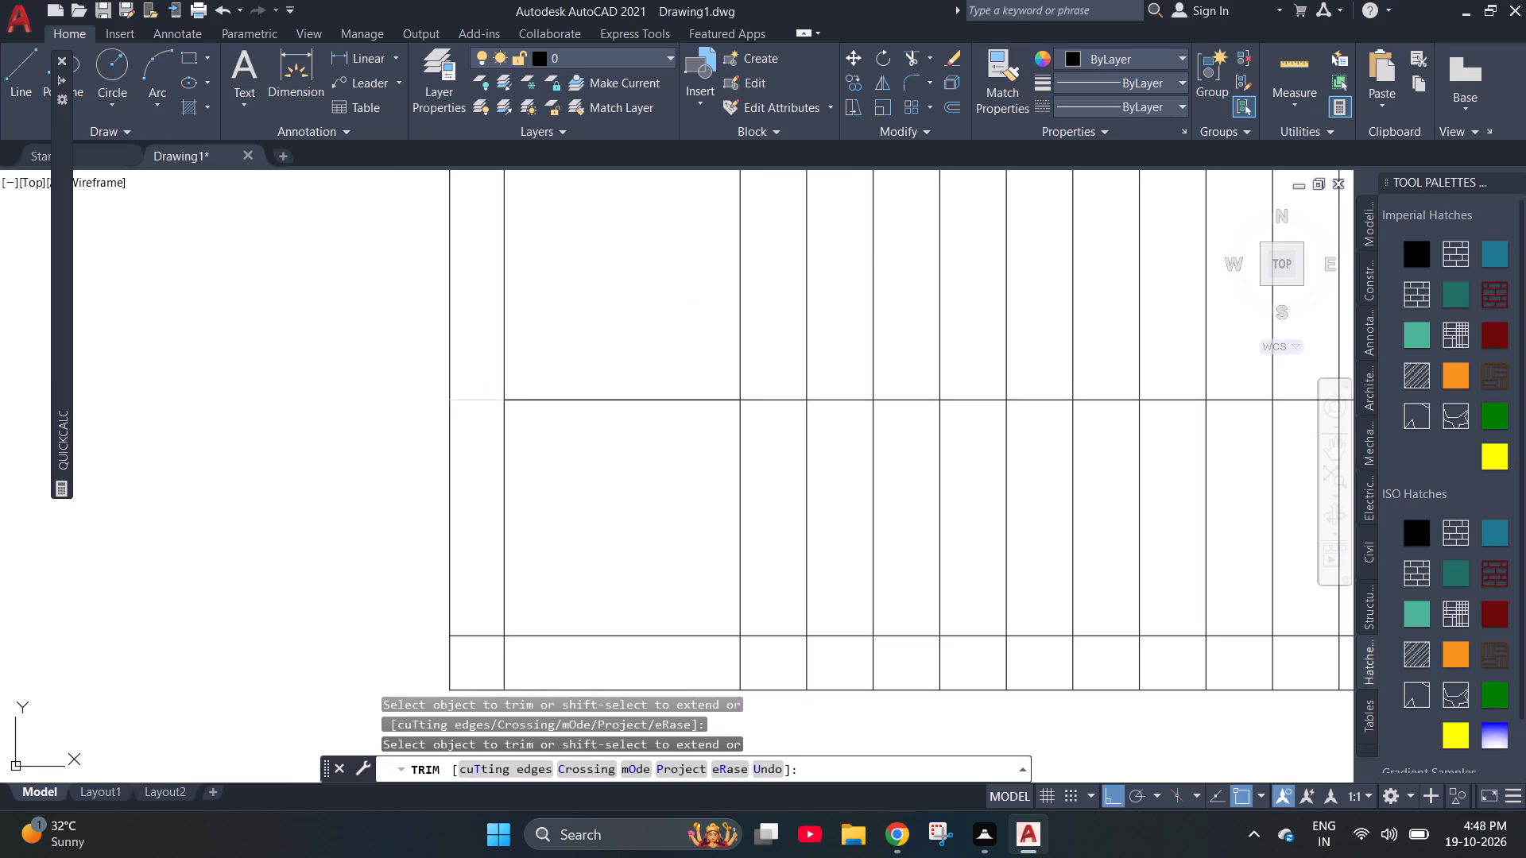
pyautogui.scroll(-2, 489, 493)
pyautogui.scroll(2, 491, 577)
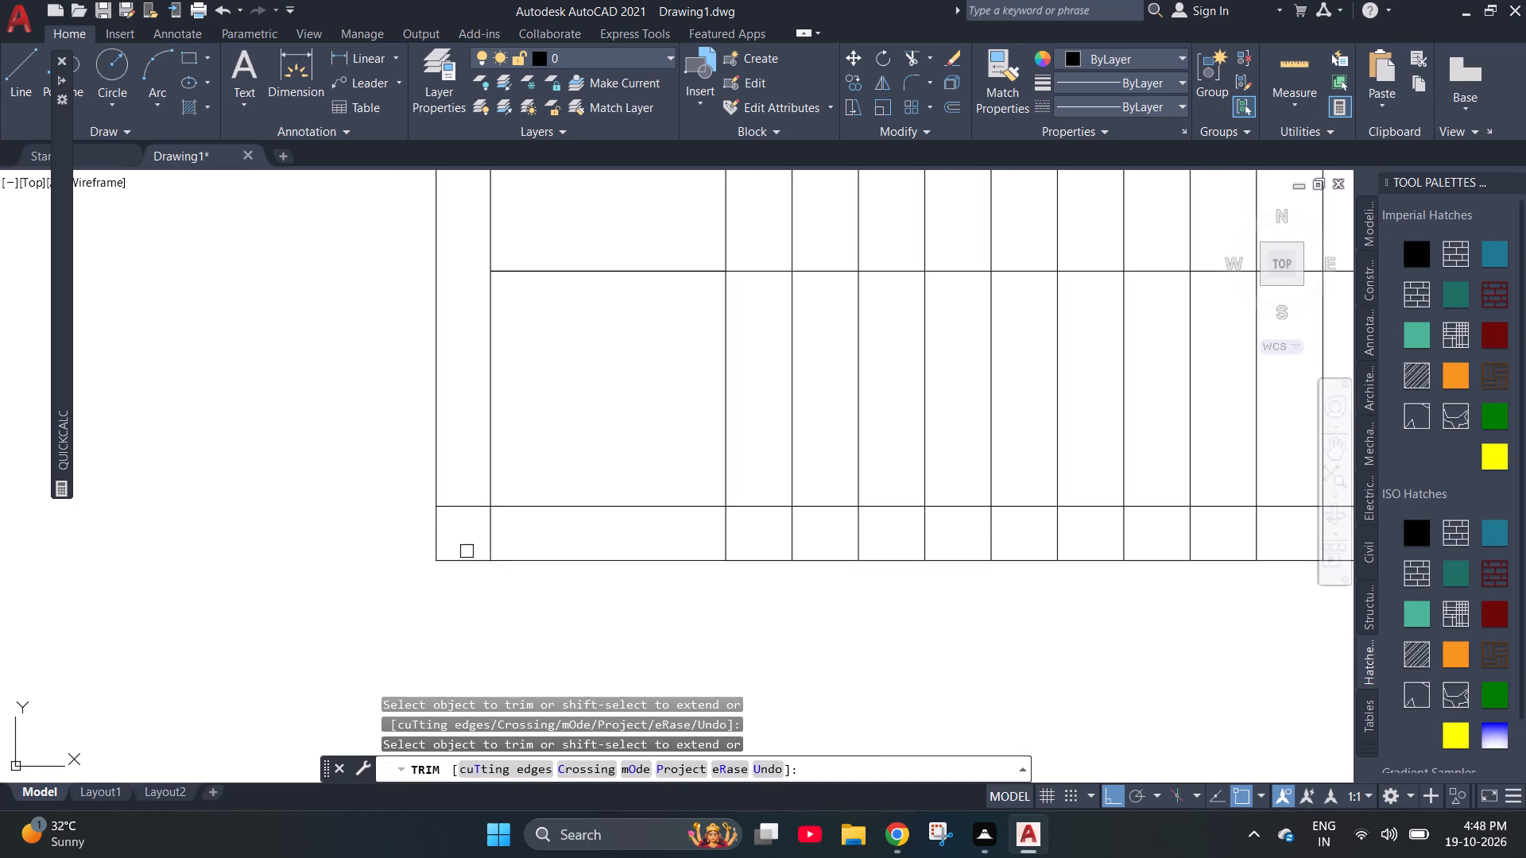
pyautogui.scroll(-2, 433, 545)
pyautogui.press('Escape')
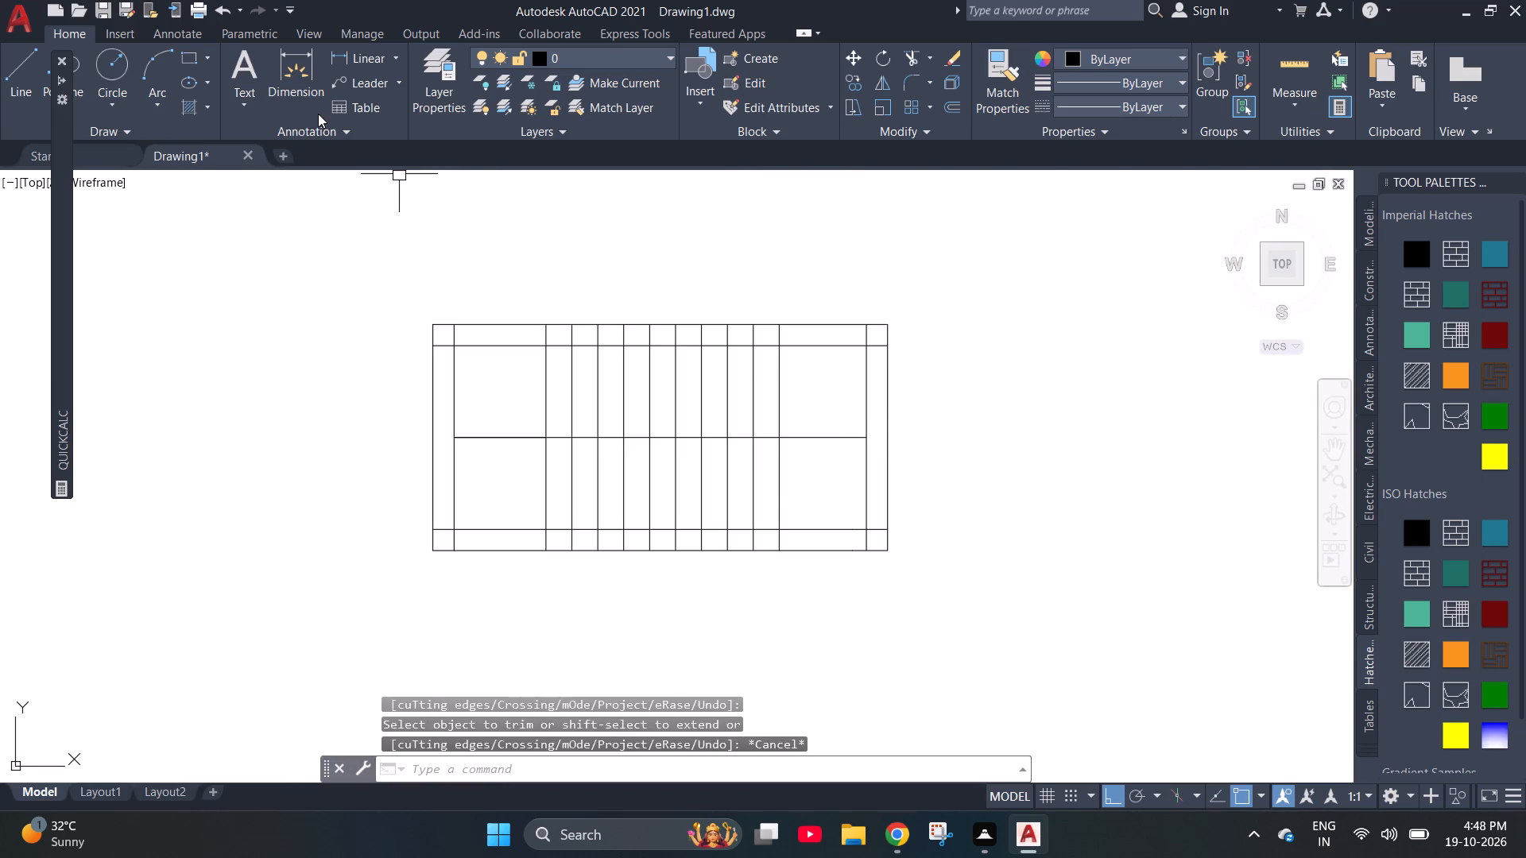
# Check the gap between the last 11" line and the right wall's inner face with a temporary dimension.
pyautogui.click(310, 60)
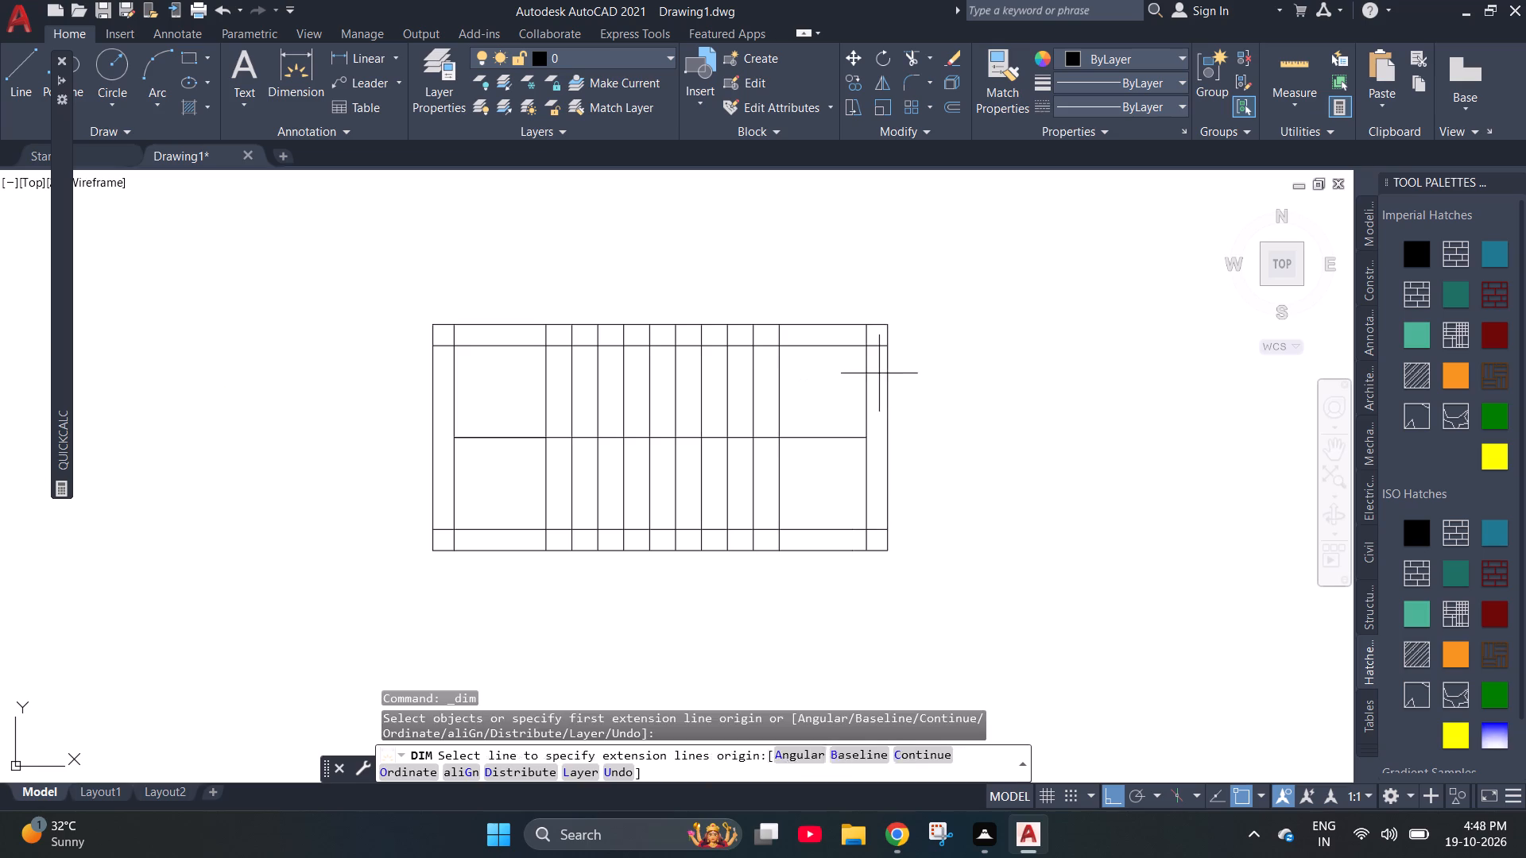
pyautogui.click(866, 345)
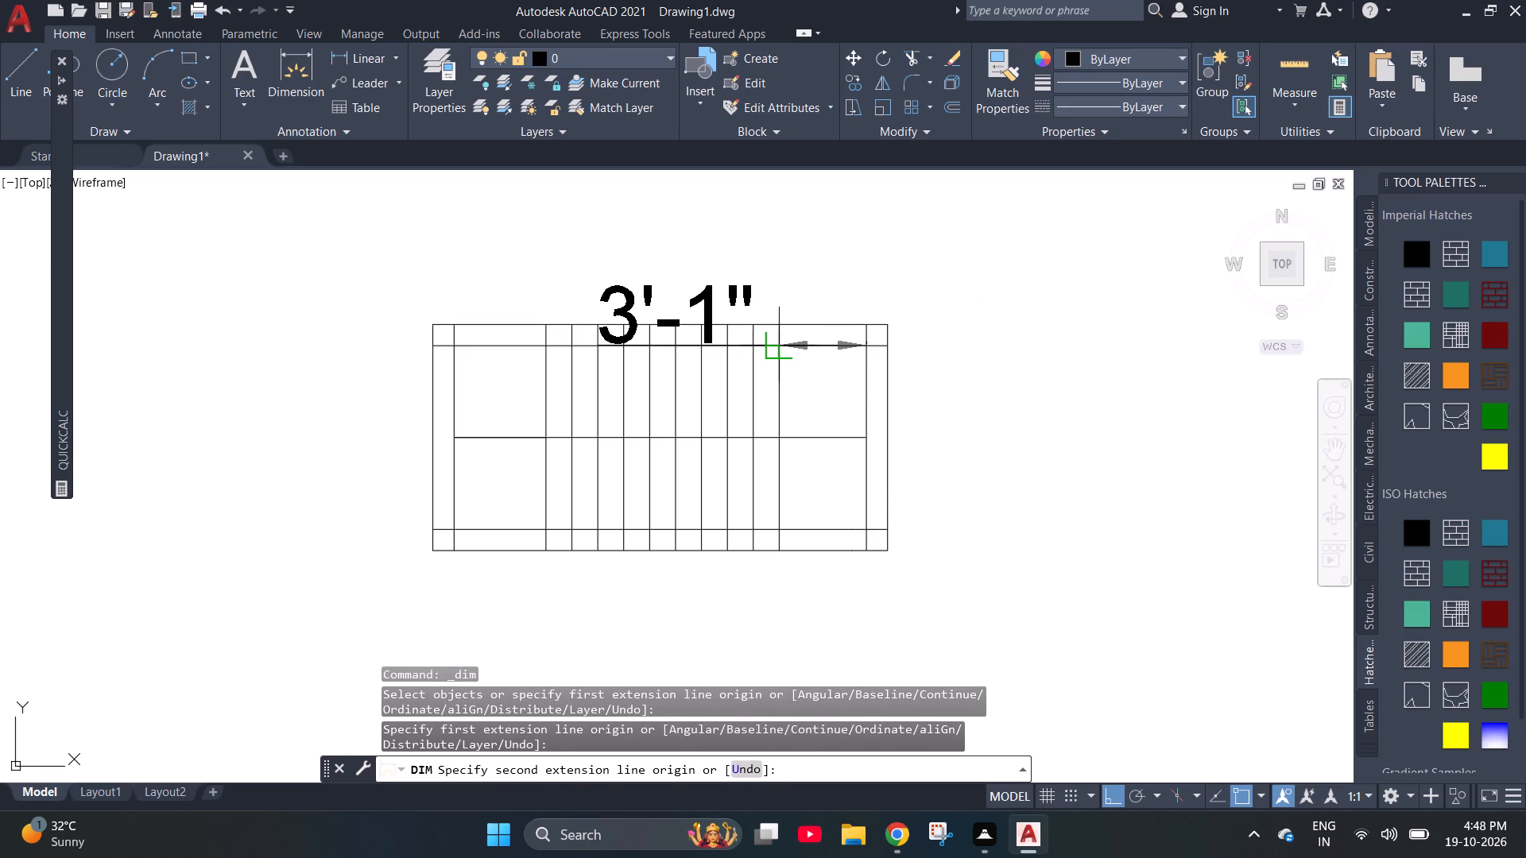
pyautogui.scroll(4, 784, 342)
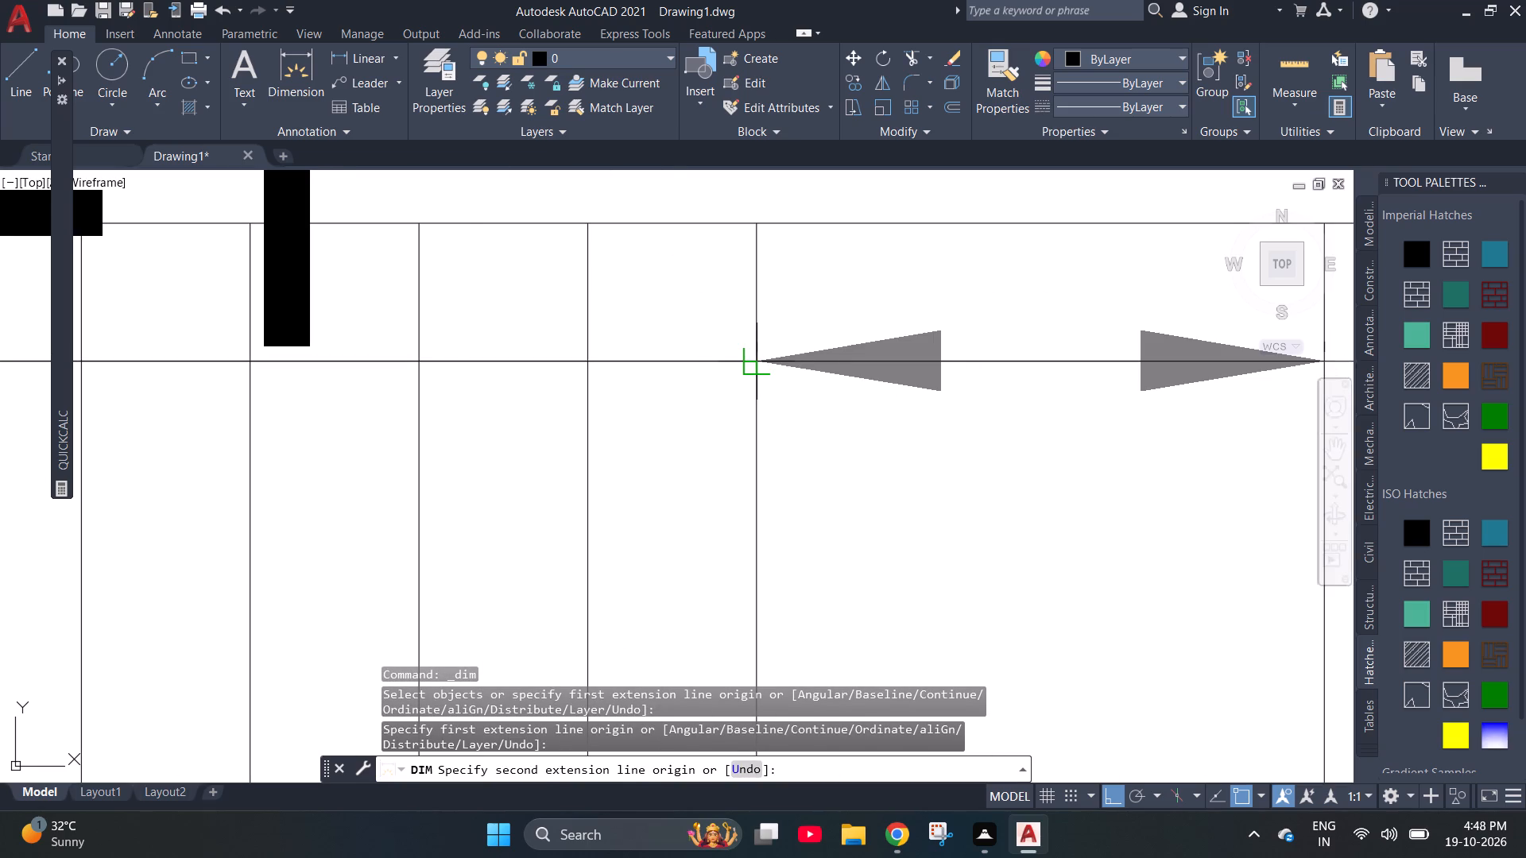
pyautogui.click(759, 358)
pyautogui.scroll(-2, 719, 490)
pyautogui.press('Escape')
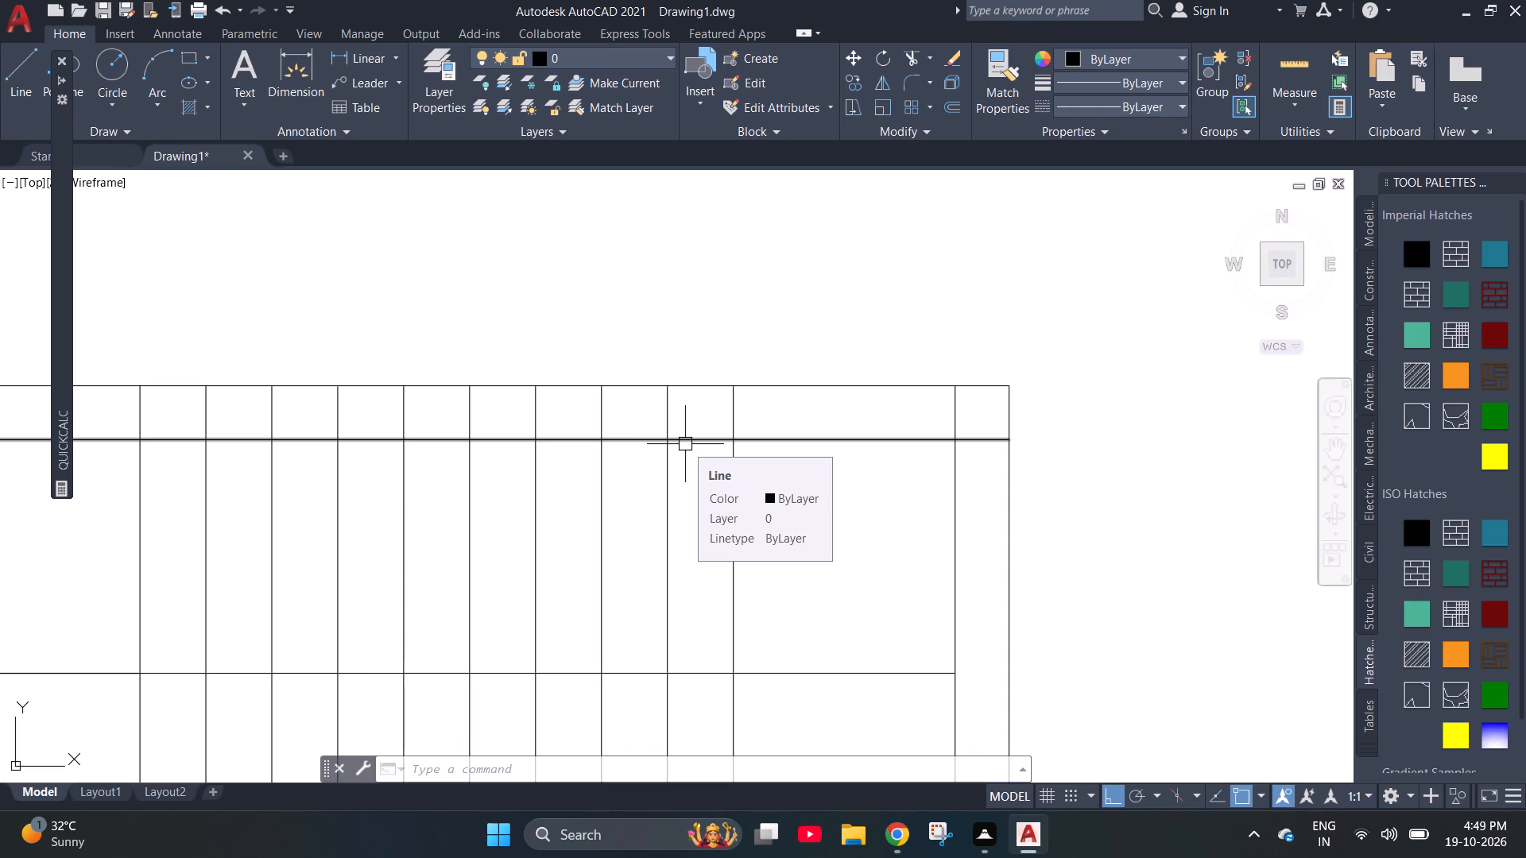
pyautogui.press('Escape')
pyautogui.scroll(-1, 642, 385)
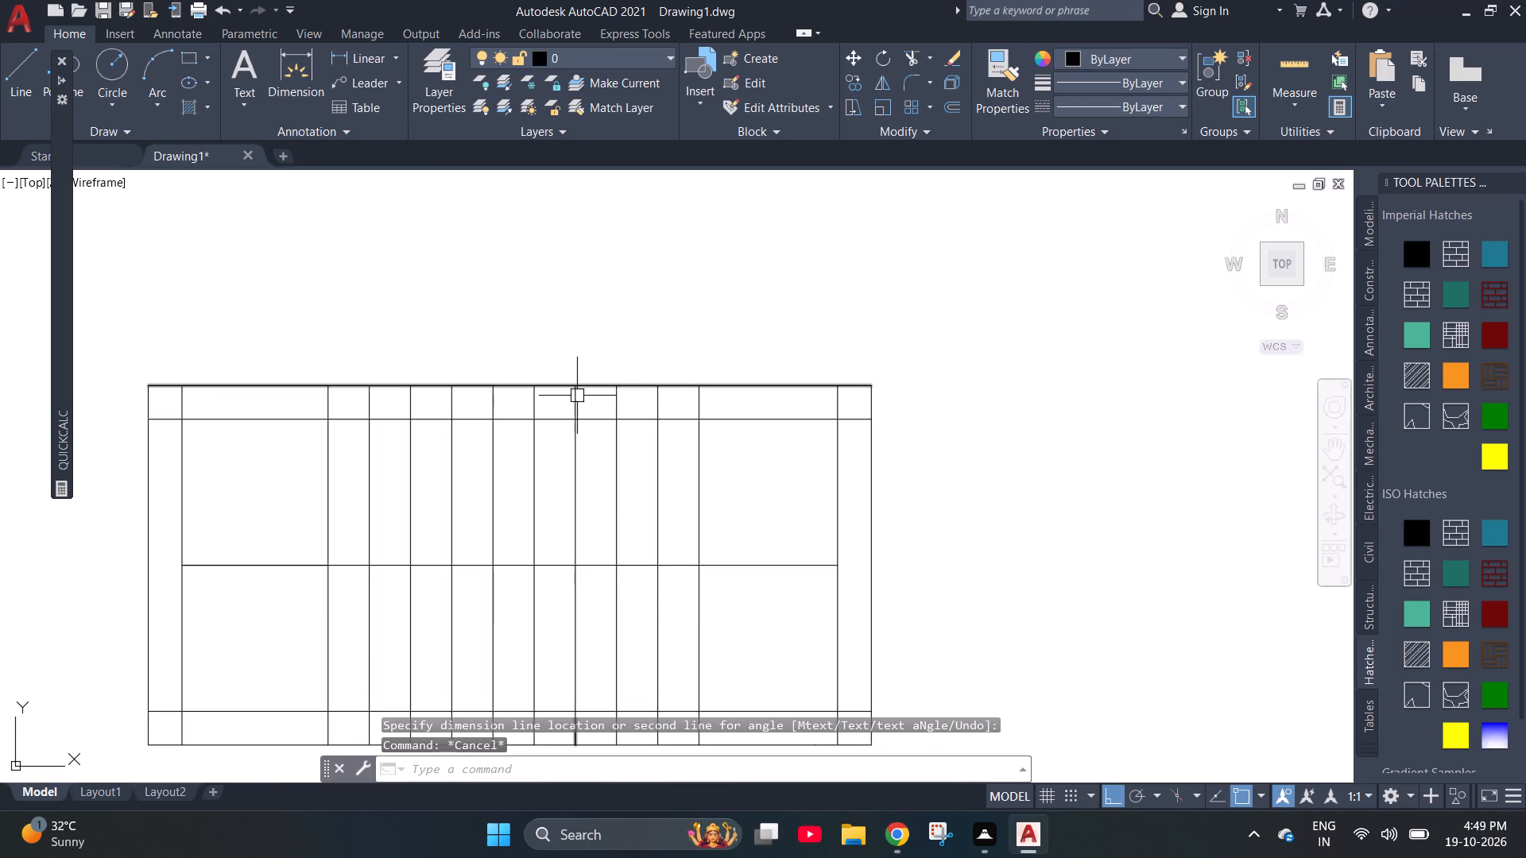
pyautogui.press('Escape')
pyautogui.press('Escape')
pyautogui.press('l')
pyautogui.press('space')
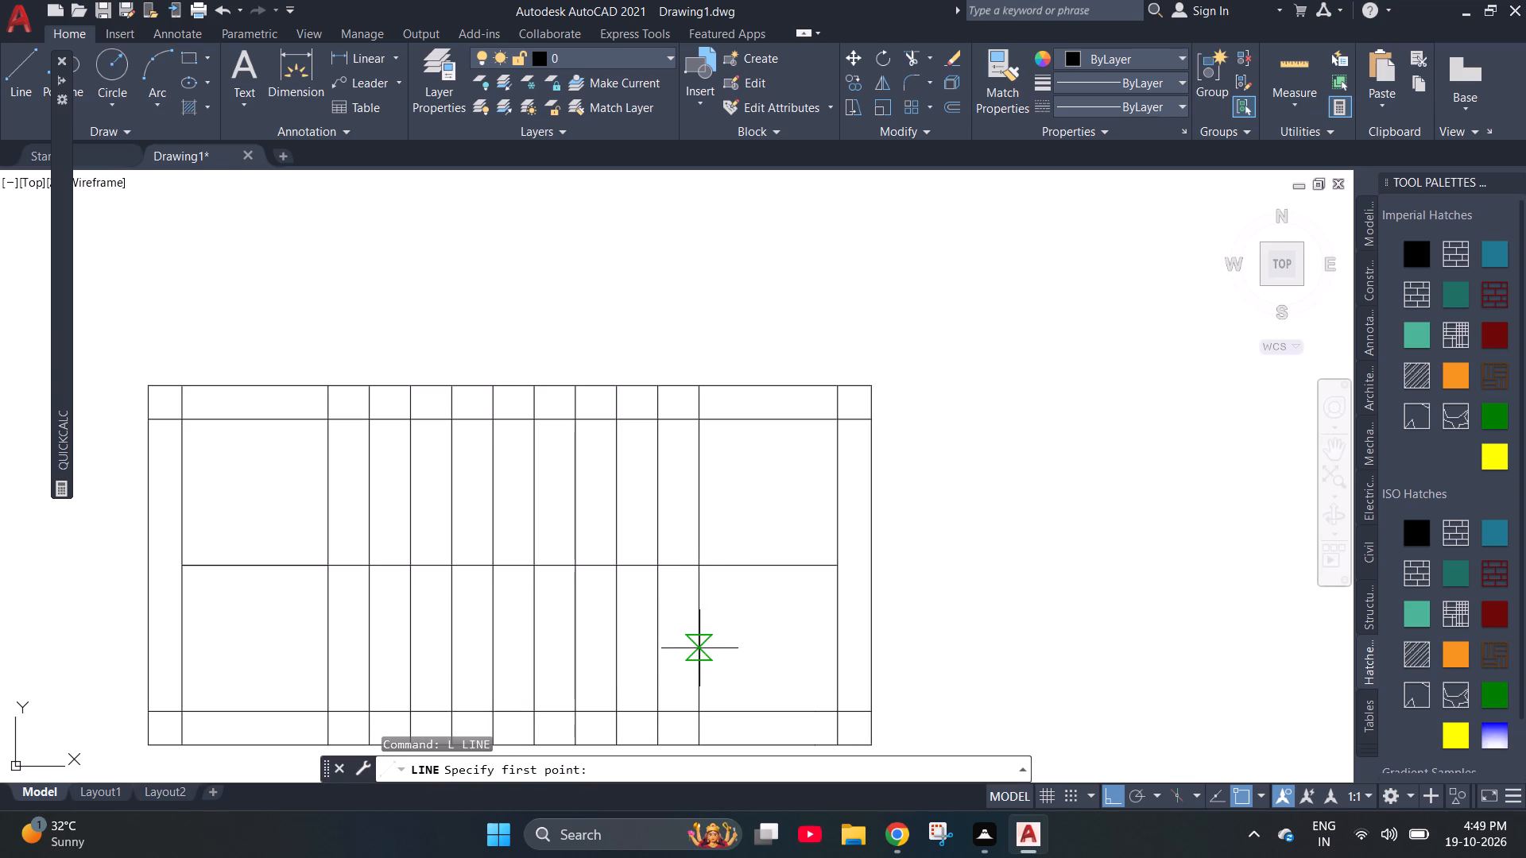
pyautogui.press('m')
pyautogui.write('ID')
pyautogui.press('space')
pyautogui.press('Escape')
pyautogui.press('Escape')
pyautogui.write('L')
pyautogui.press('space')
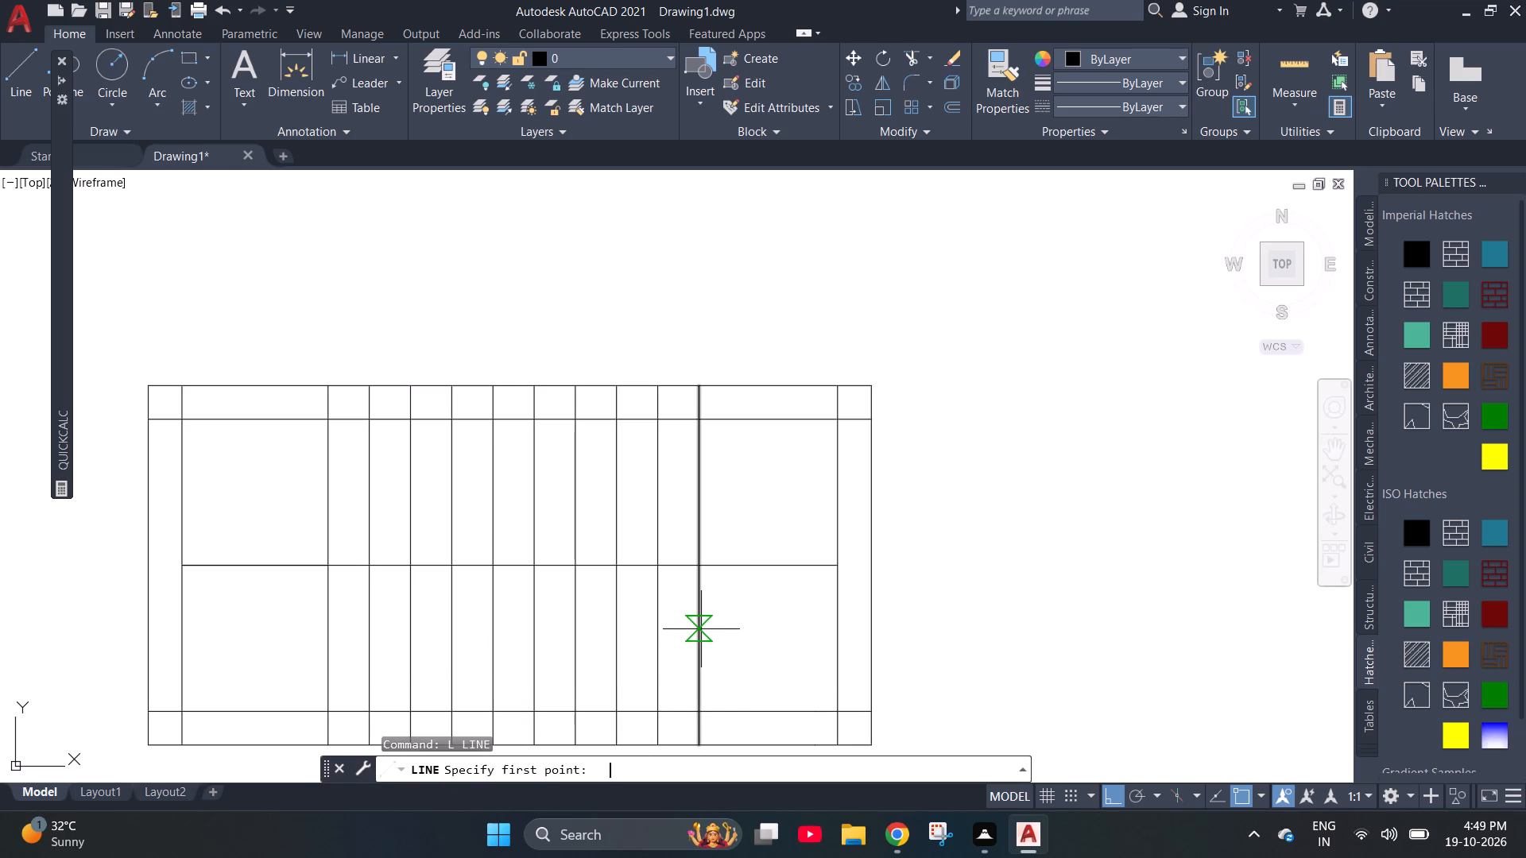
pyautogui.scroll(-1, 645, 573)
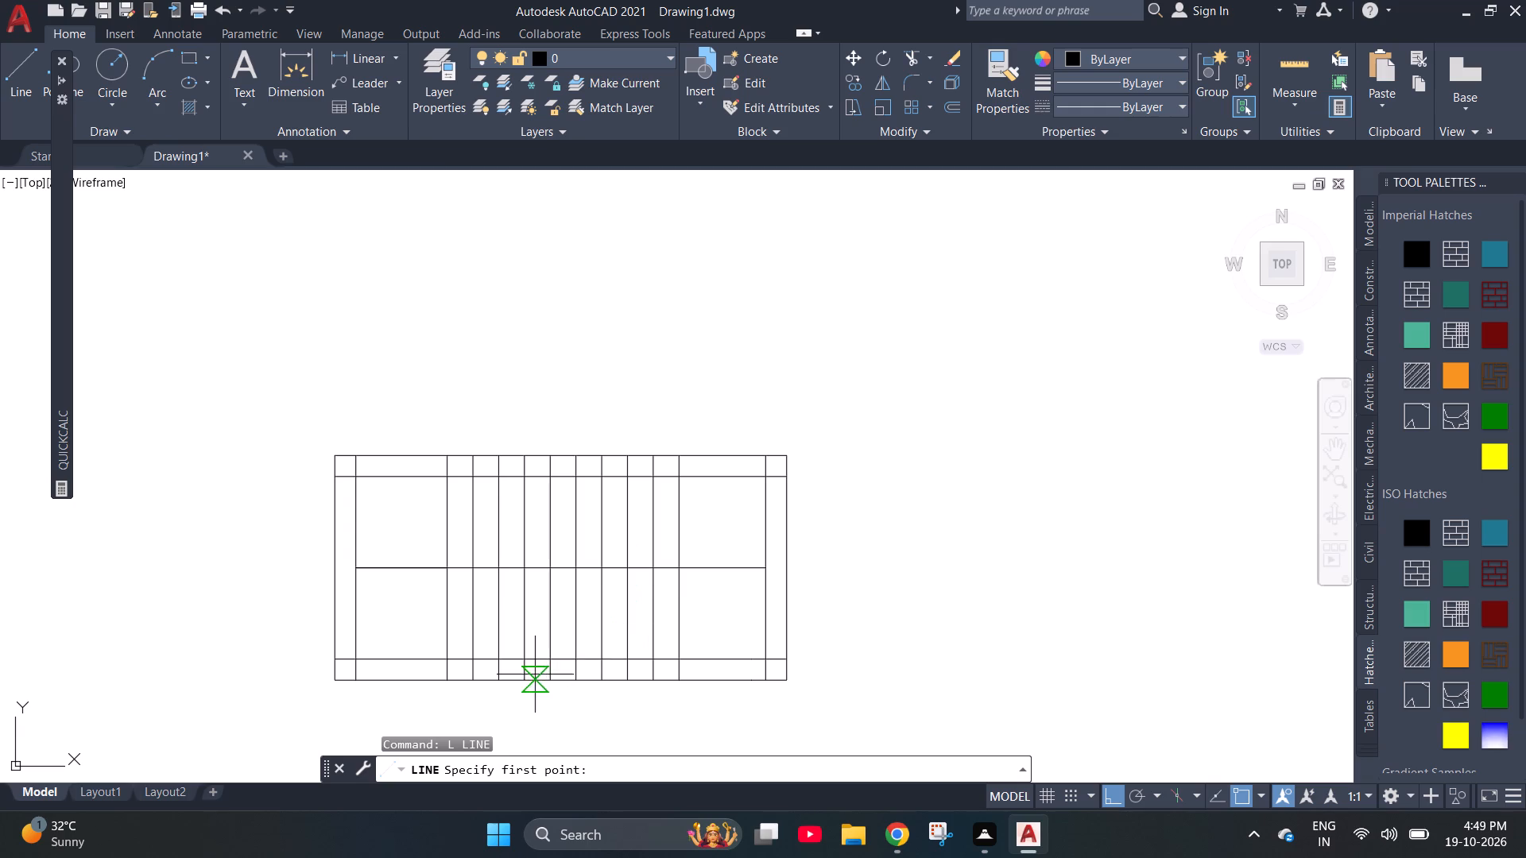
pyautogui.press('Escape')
# Trim the ten interior vertical lines where they cross the top and bottom wall strips.
pyautogui.write('TR')
pyautogui.press('space')
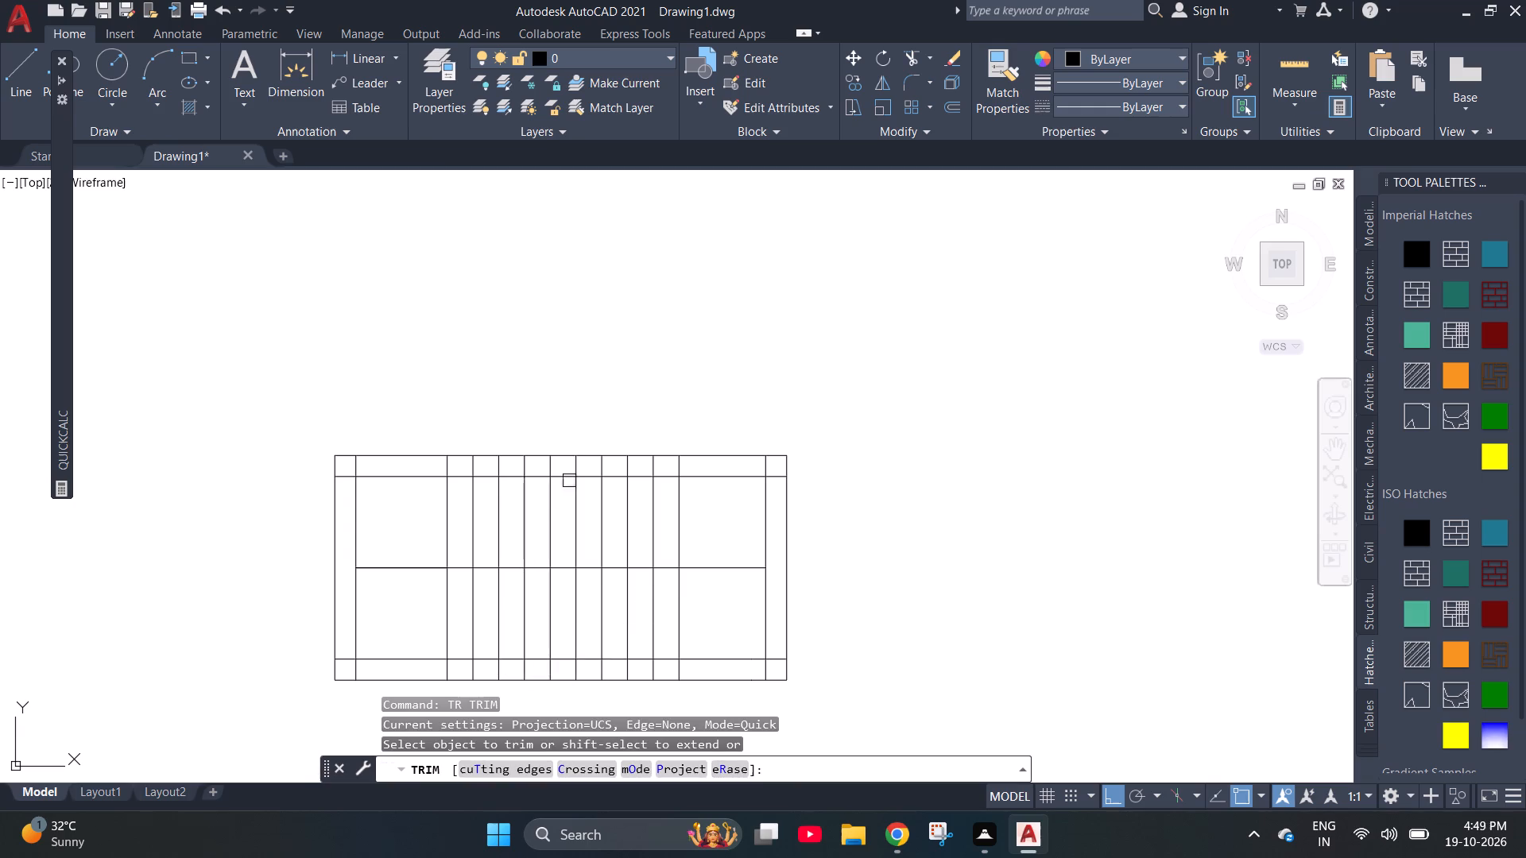
pyautogui.scroll(2, 571, 470)
pyautogui.click(911, 456)
pyautogui.click(166, 456)
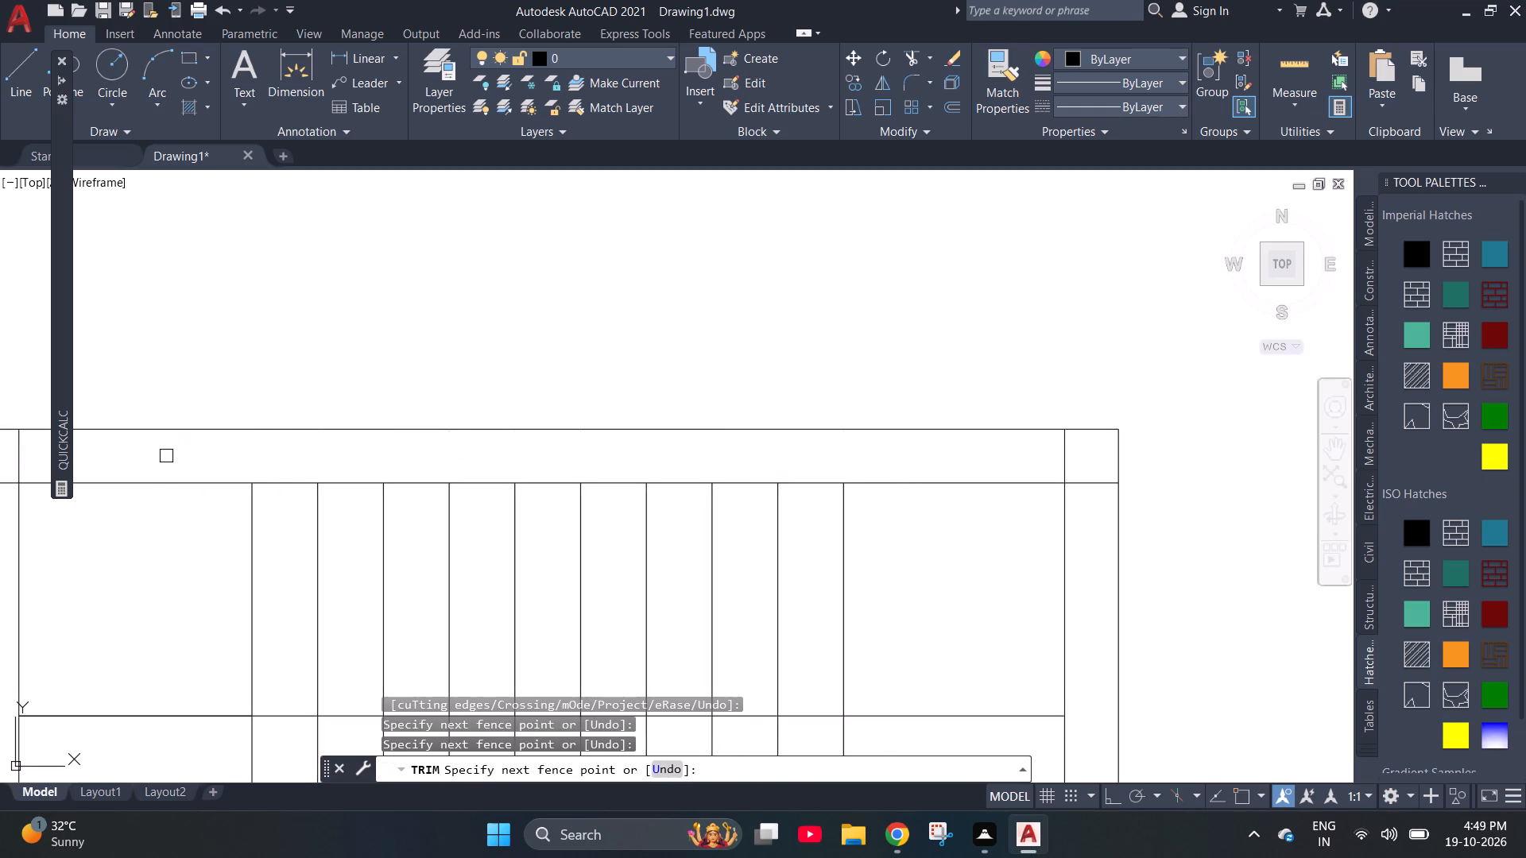
pyautogui.scroll(-2, 653, 305)
pyautogui.scroll(3, 601, 561)
pyautogui.moveTo(1205, 604); pyautogui.dragTo(1149, 592)
pyautogui.click(118, 587)
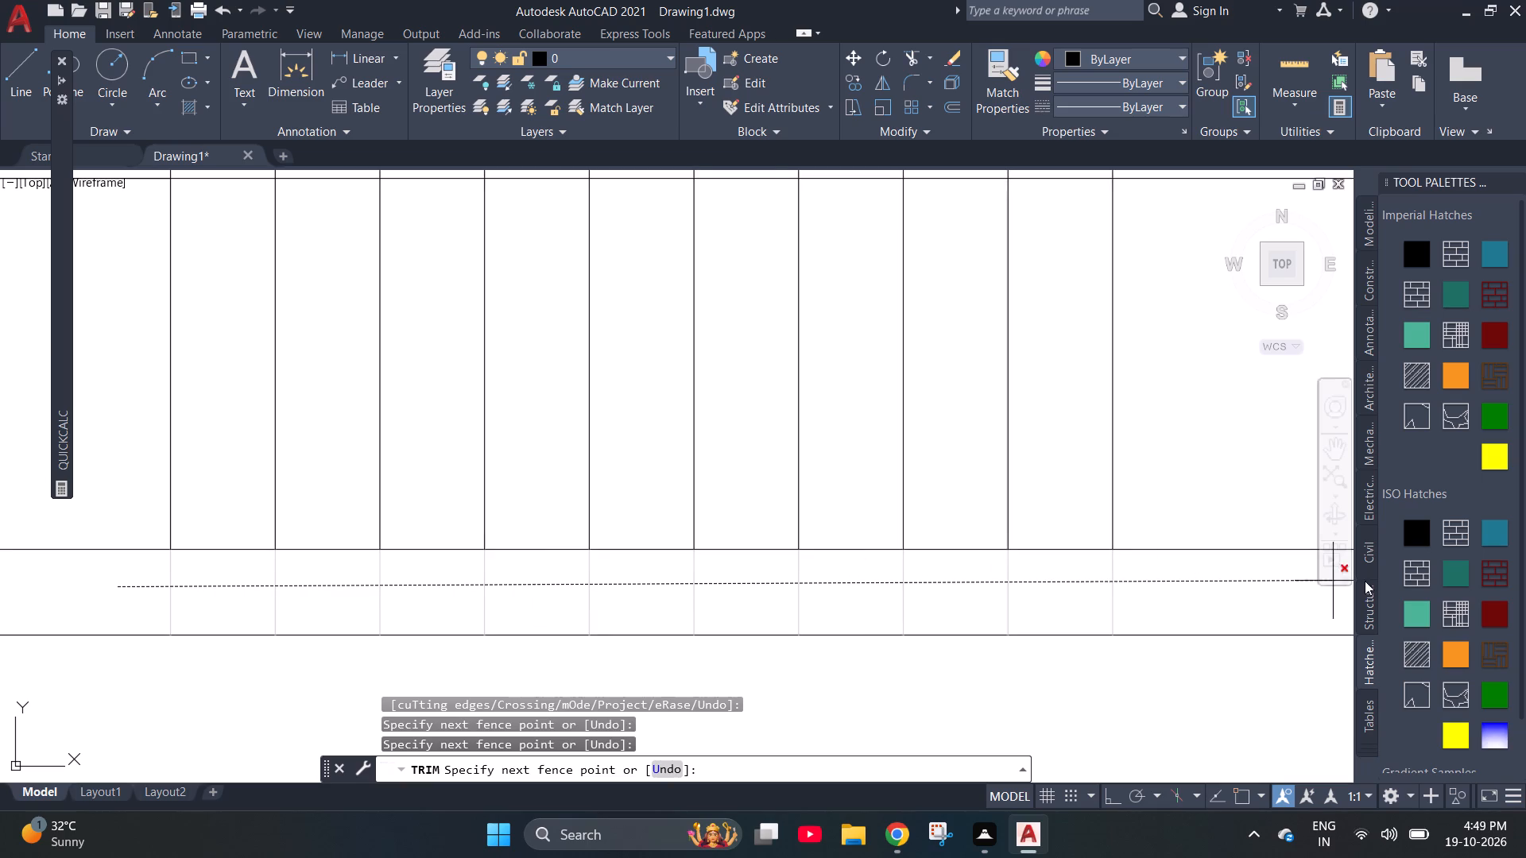
pyautogui.click(1212, 581)
pyautogui.scroll(-2, 930, 574)
pyautogui.press('Escape')
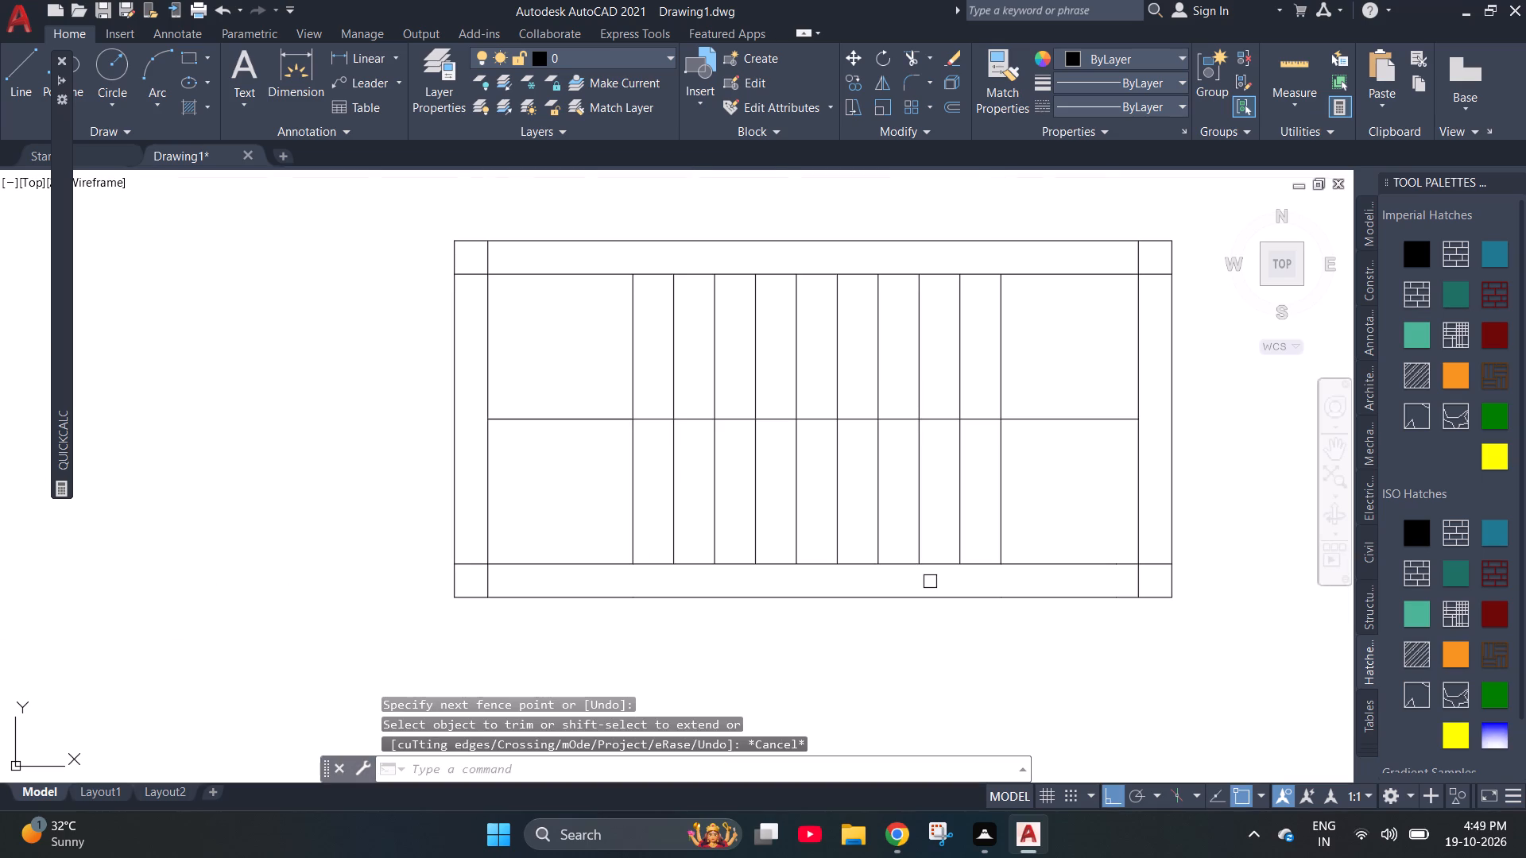
# Draw a horizontal direction line through the middle of the lower flight, from the rightmost tread line to the third tread line from the left.
pyautogui.write('L')
pyautogui.press('space')
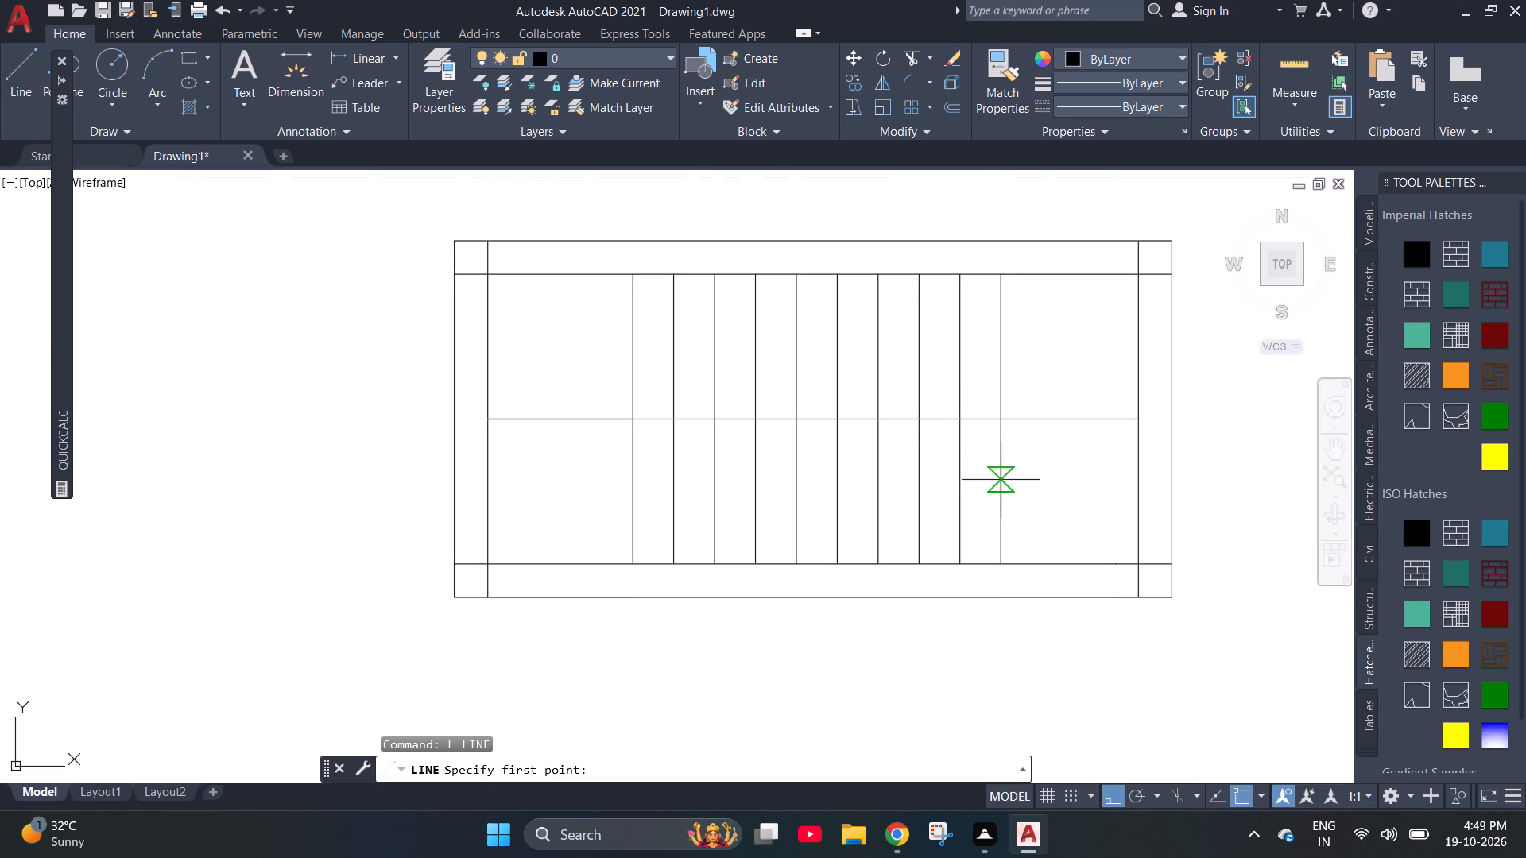
pyautogui.scroll(3, 995, 481)
pyautogui.scroll(-1, 995, 466)
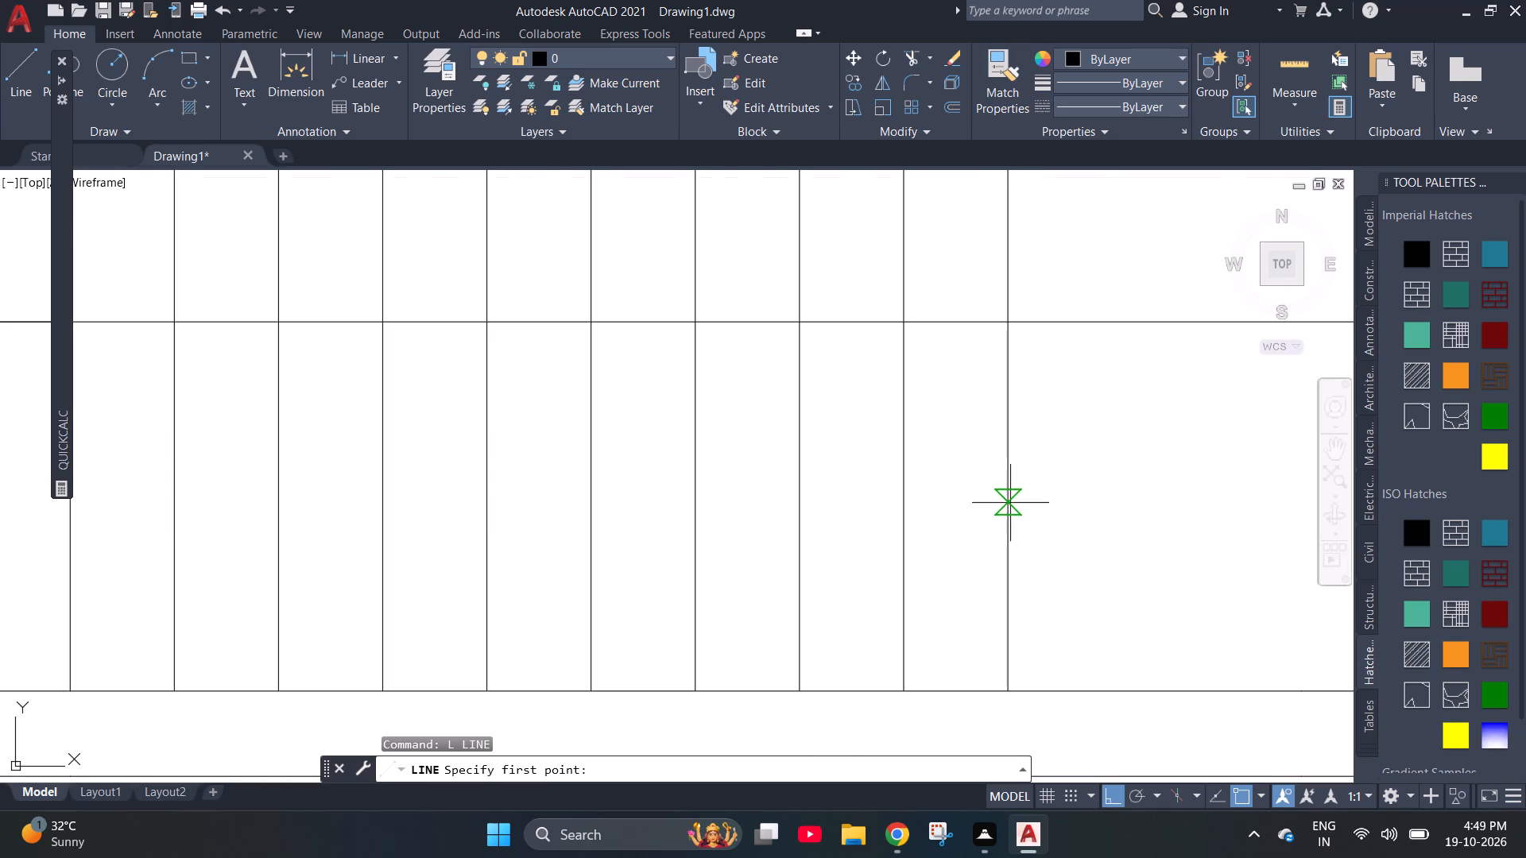
pyautogui.click(1006, 504)
pyautogui.scroll(-2, 802, 512)
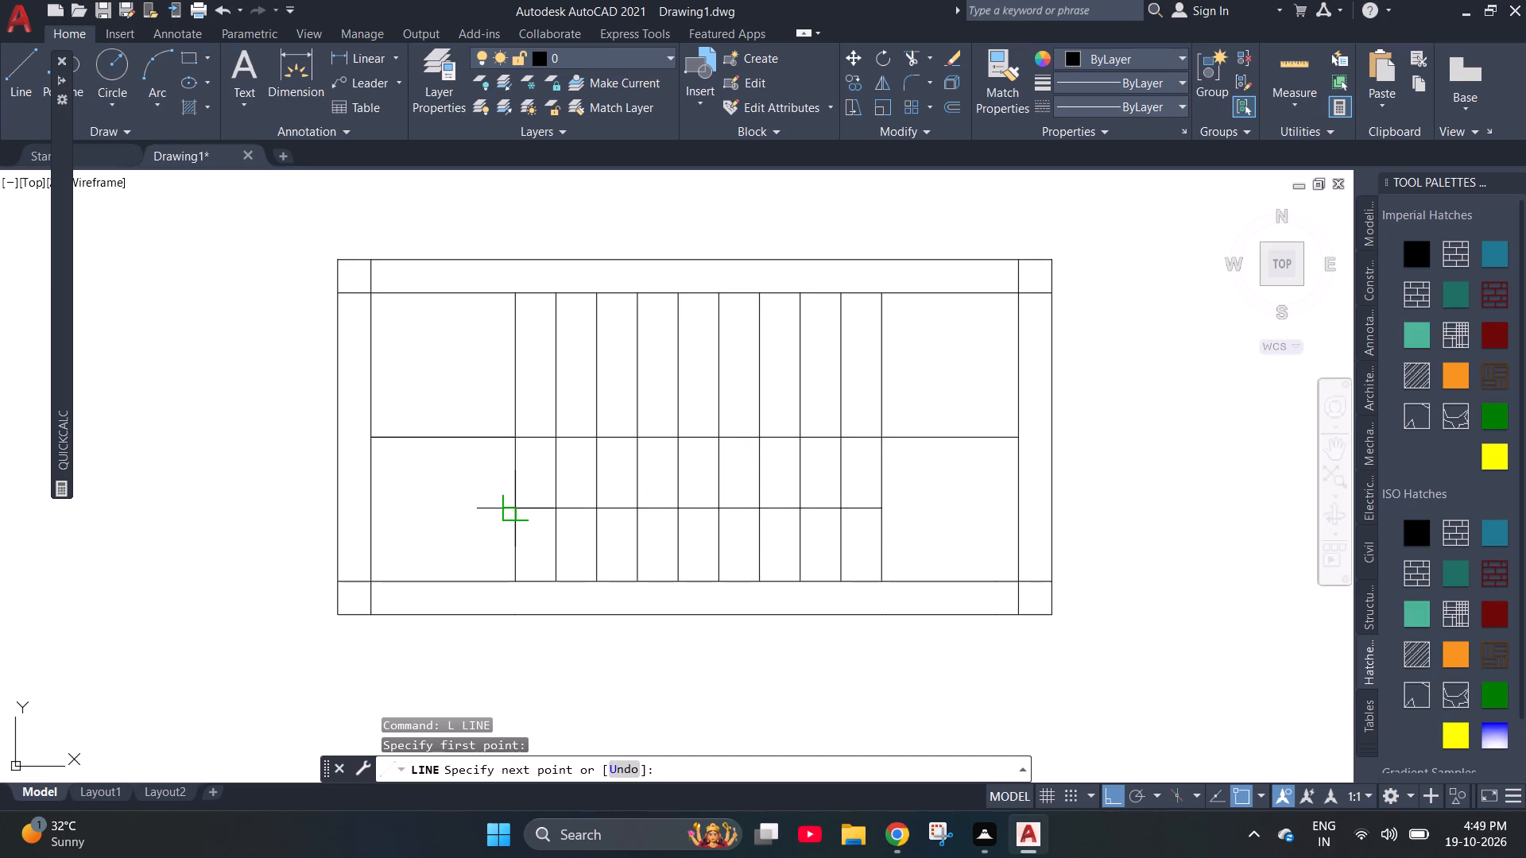
pyautogui.click(595, 507)
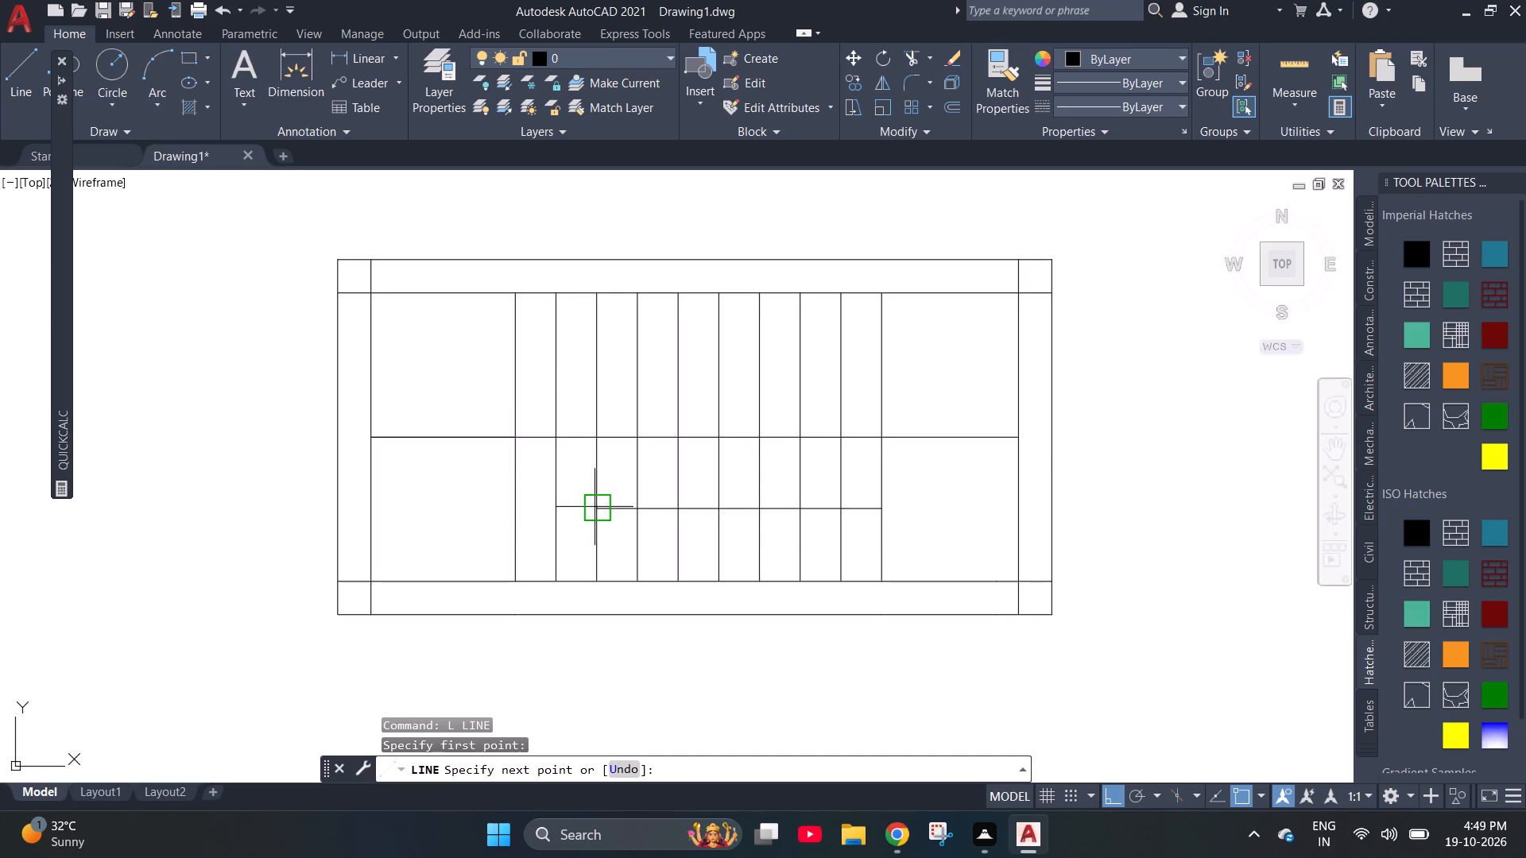
pyautogui.press('Escape')
# With Ortho off, draw two sloping arrowhead sides from the direction line's left end to the adjacent tread line, one above and one below.
pyautogui.write('L')
pyautogui.press('space')
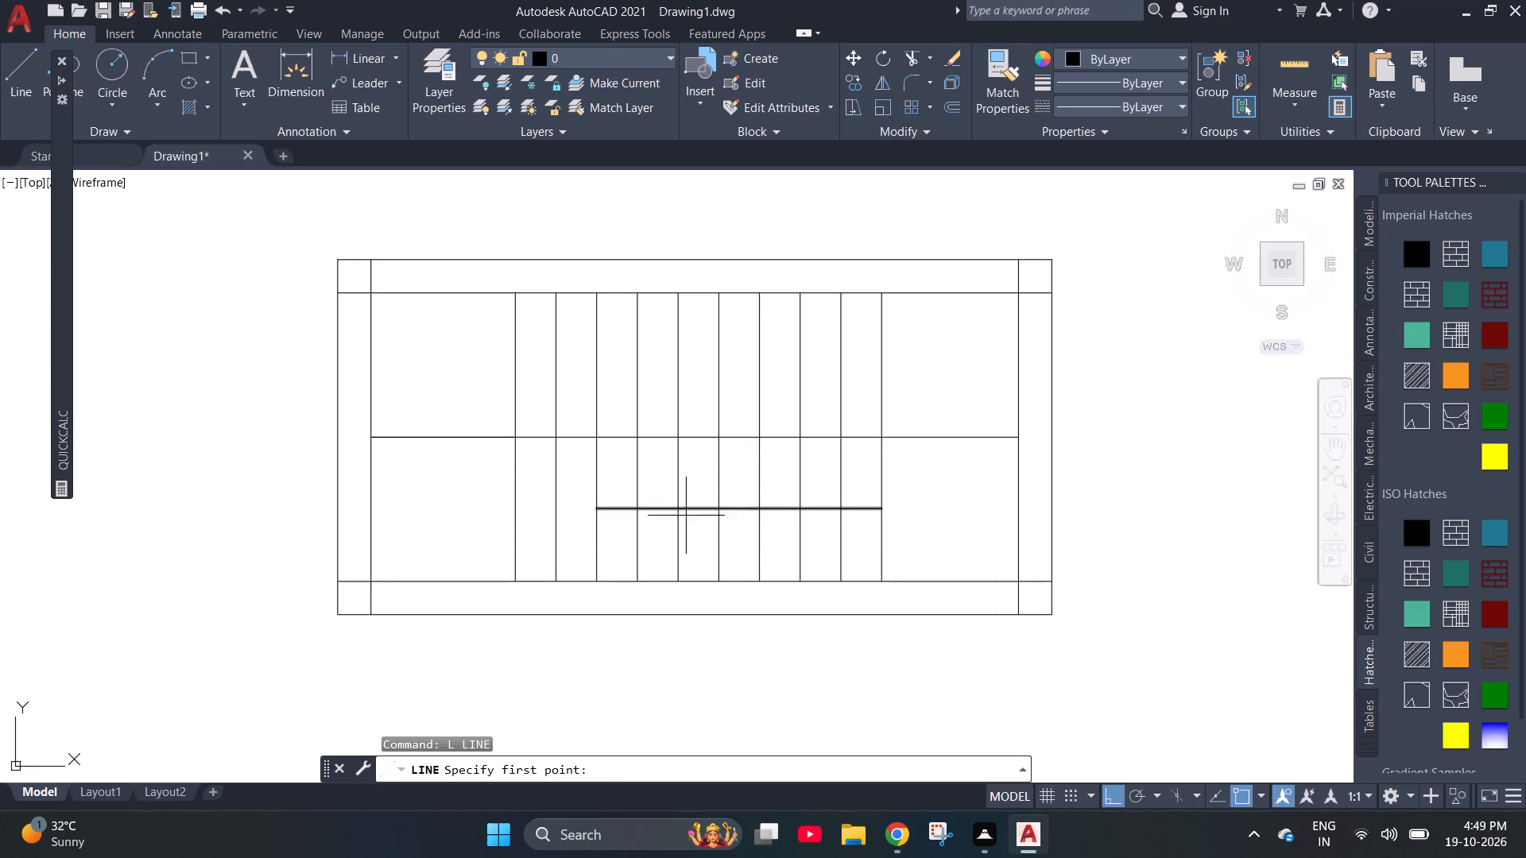
pyautogui.click(602, 510)
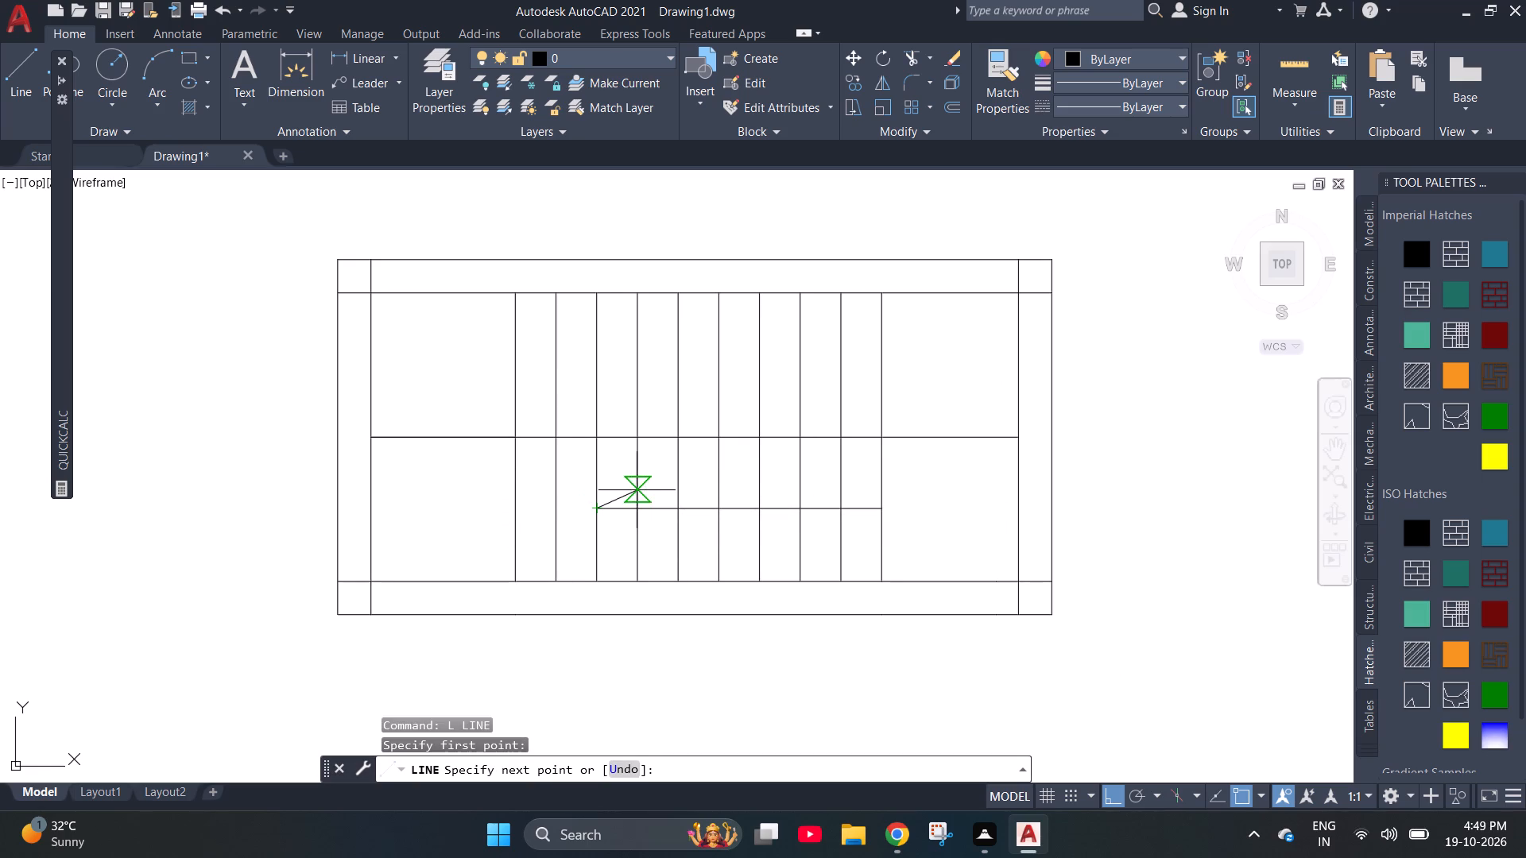
pyautogui.press('F8')
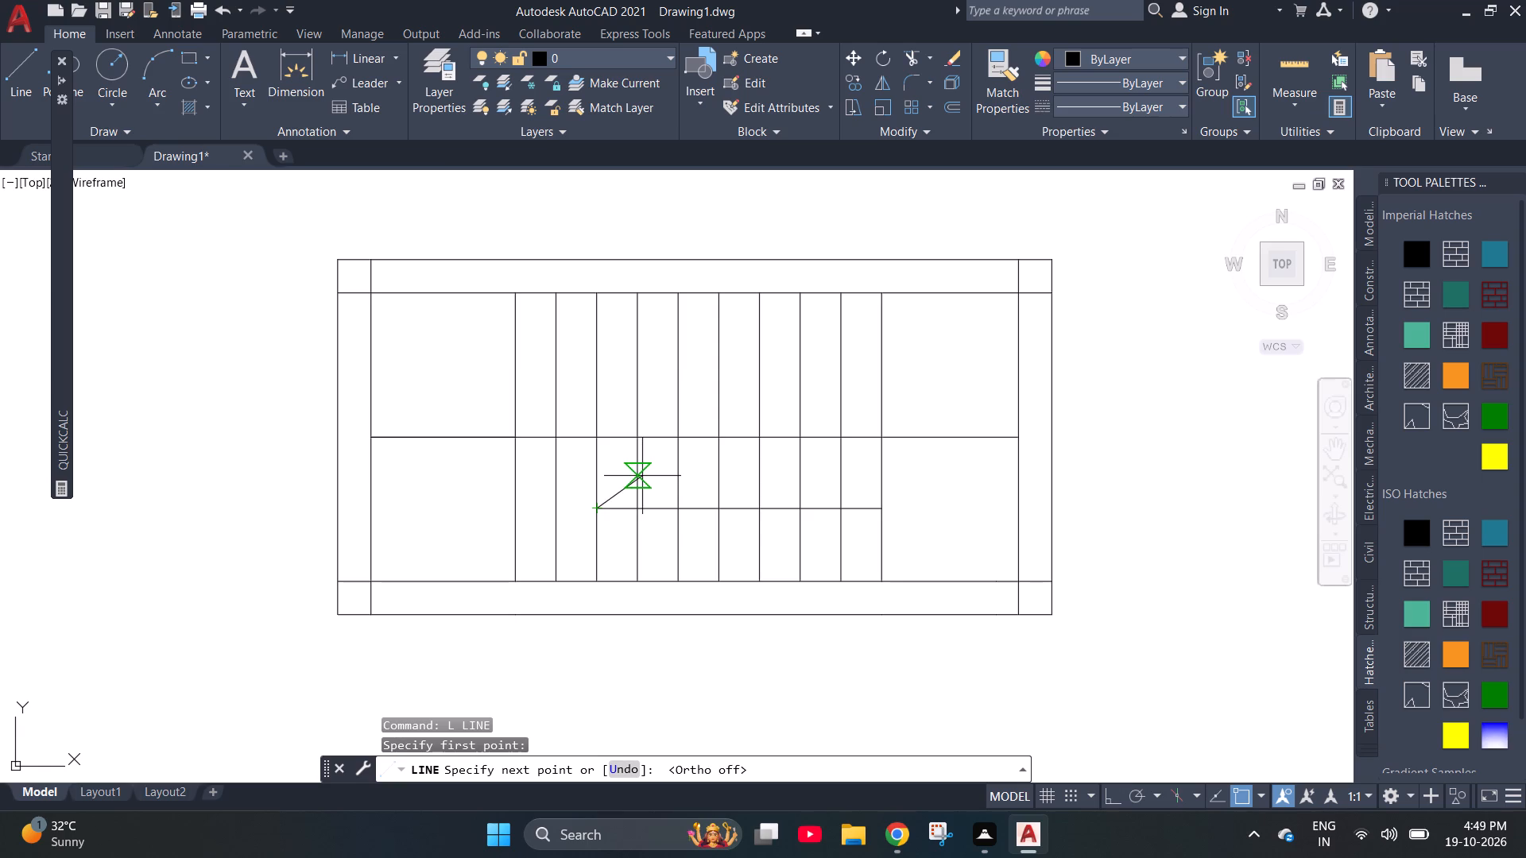
pyautogui.scroll(3, 634, 479)
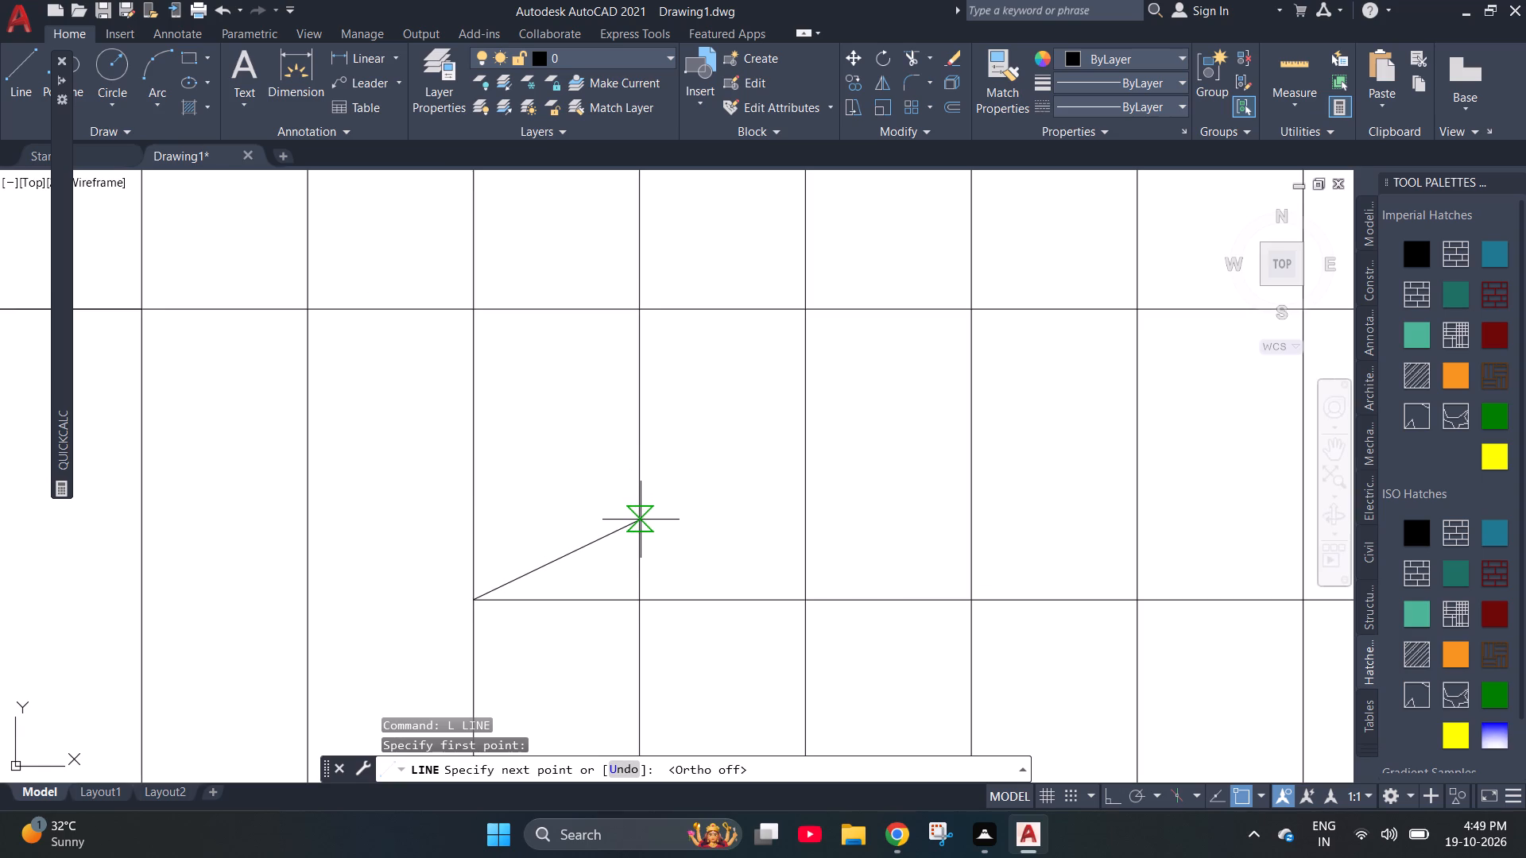
pyautogui.click(638, 522)
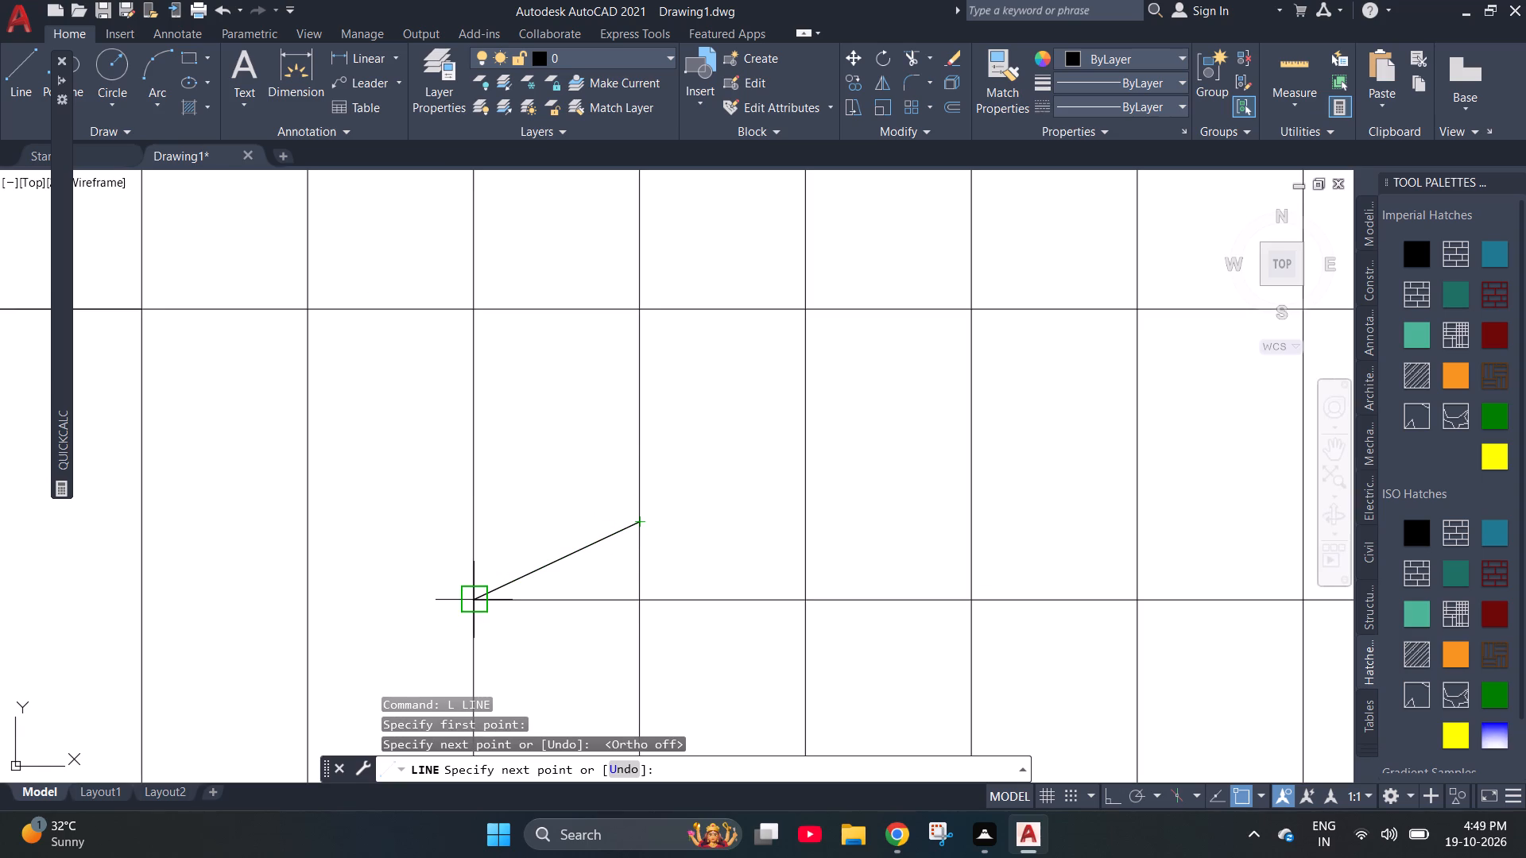
pyautogui.press('Escape')
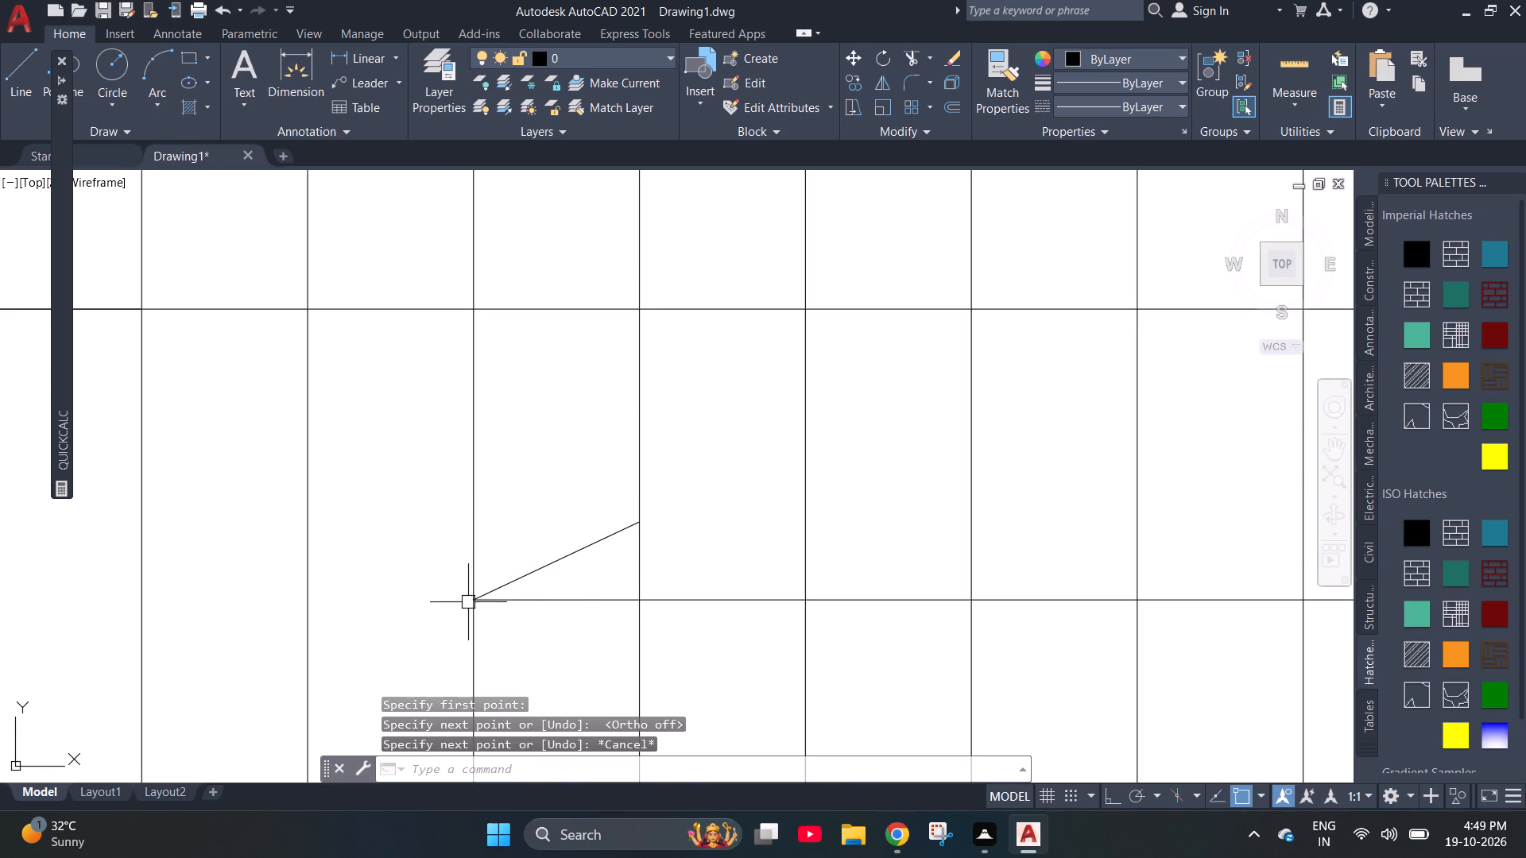
pyautogui.press('l')
pyautogui.press('space')
pyautogui.click(478, 600)
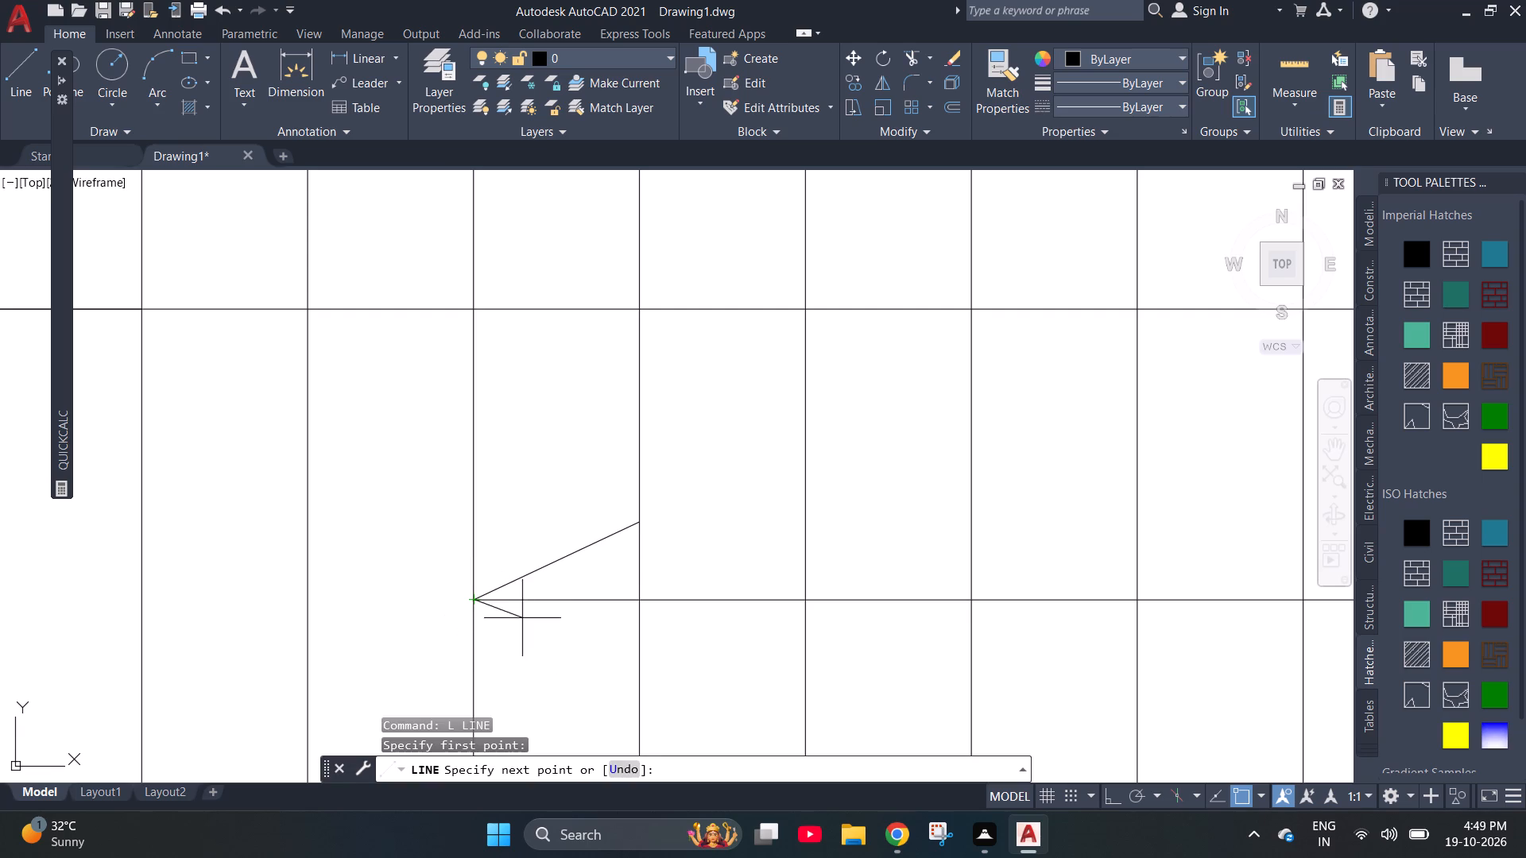
pyautogui.scroll(1, 639, 666)
pyautogui.click(639, 673)
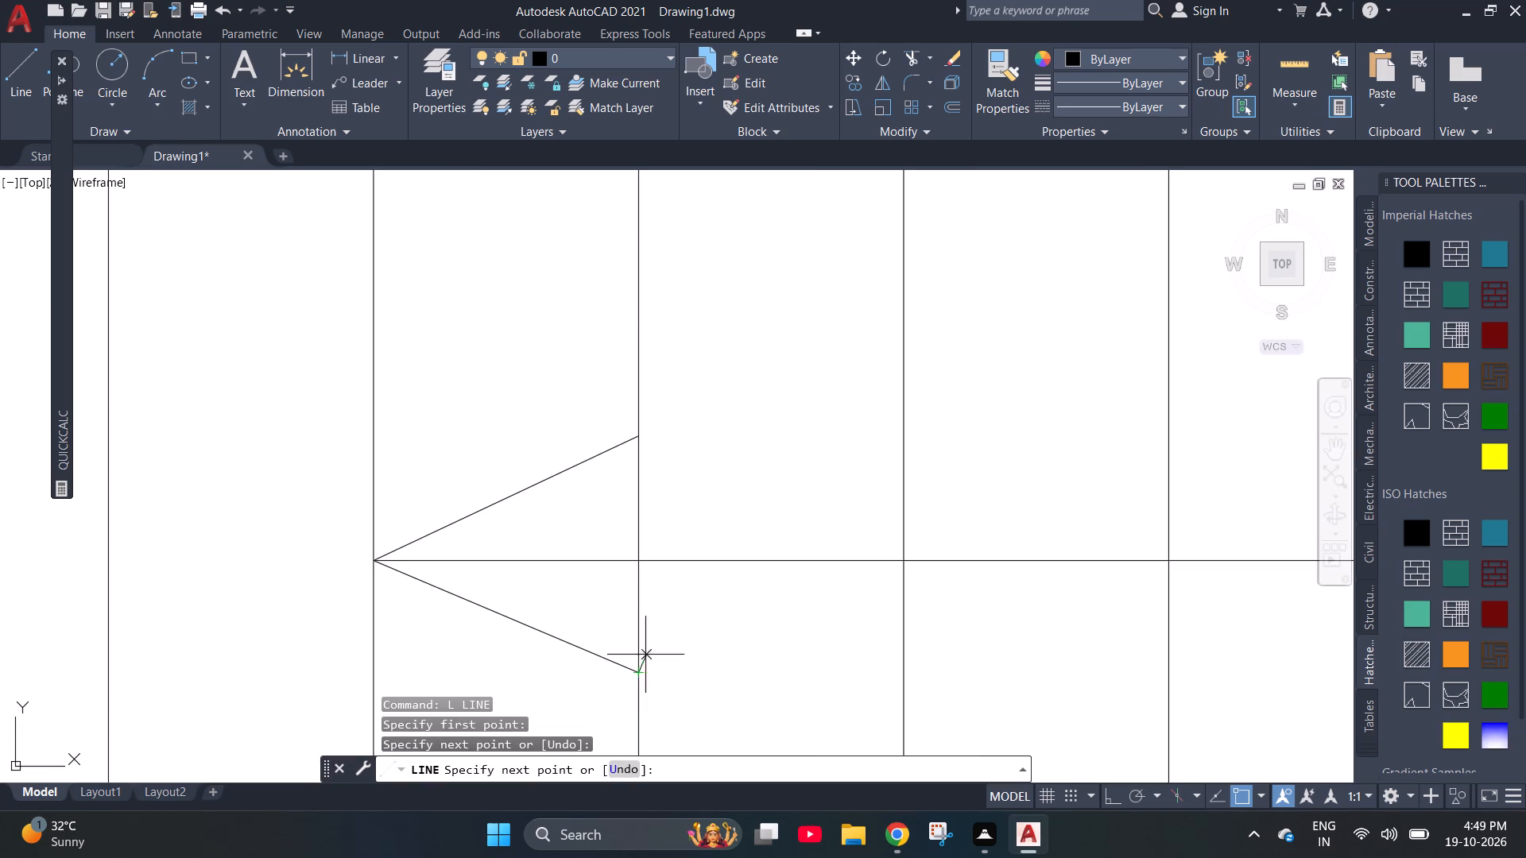
pyautogui.press('Escape')
# Close the arrowhead with a line along the tread line joining the outer ends of its two sloping sides.
pyautogui.press('space')
pyautogui.write('L')
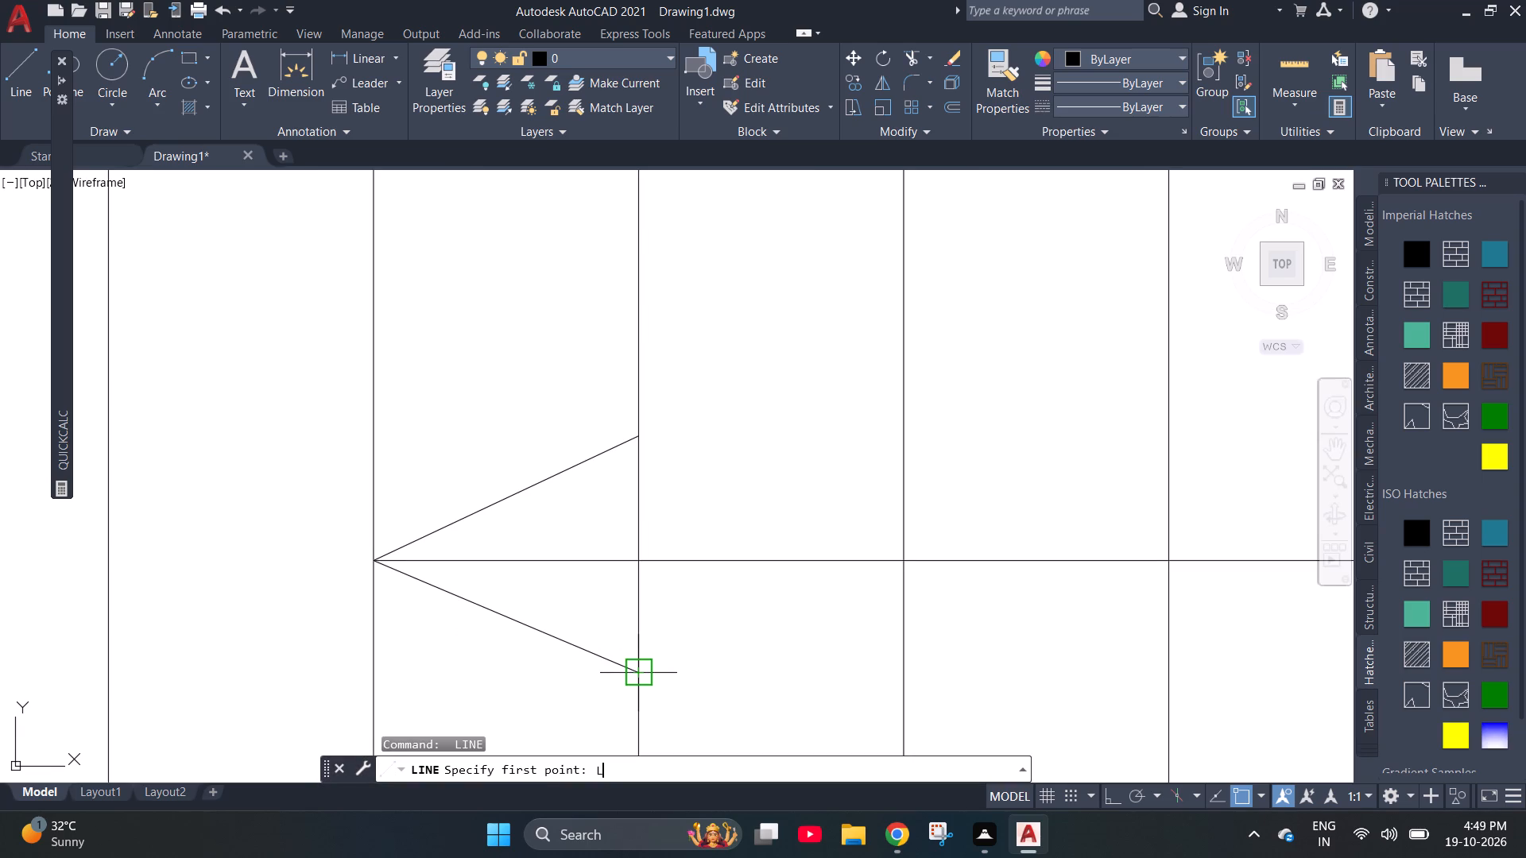
pyautogui.press('space')
pyautogui.click(634, 675)
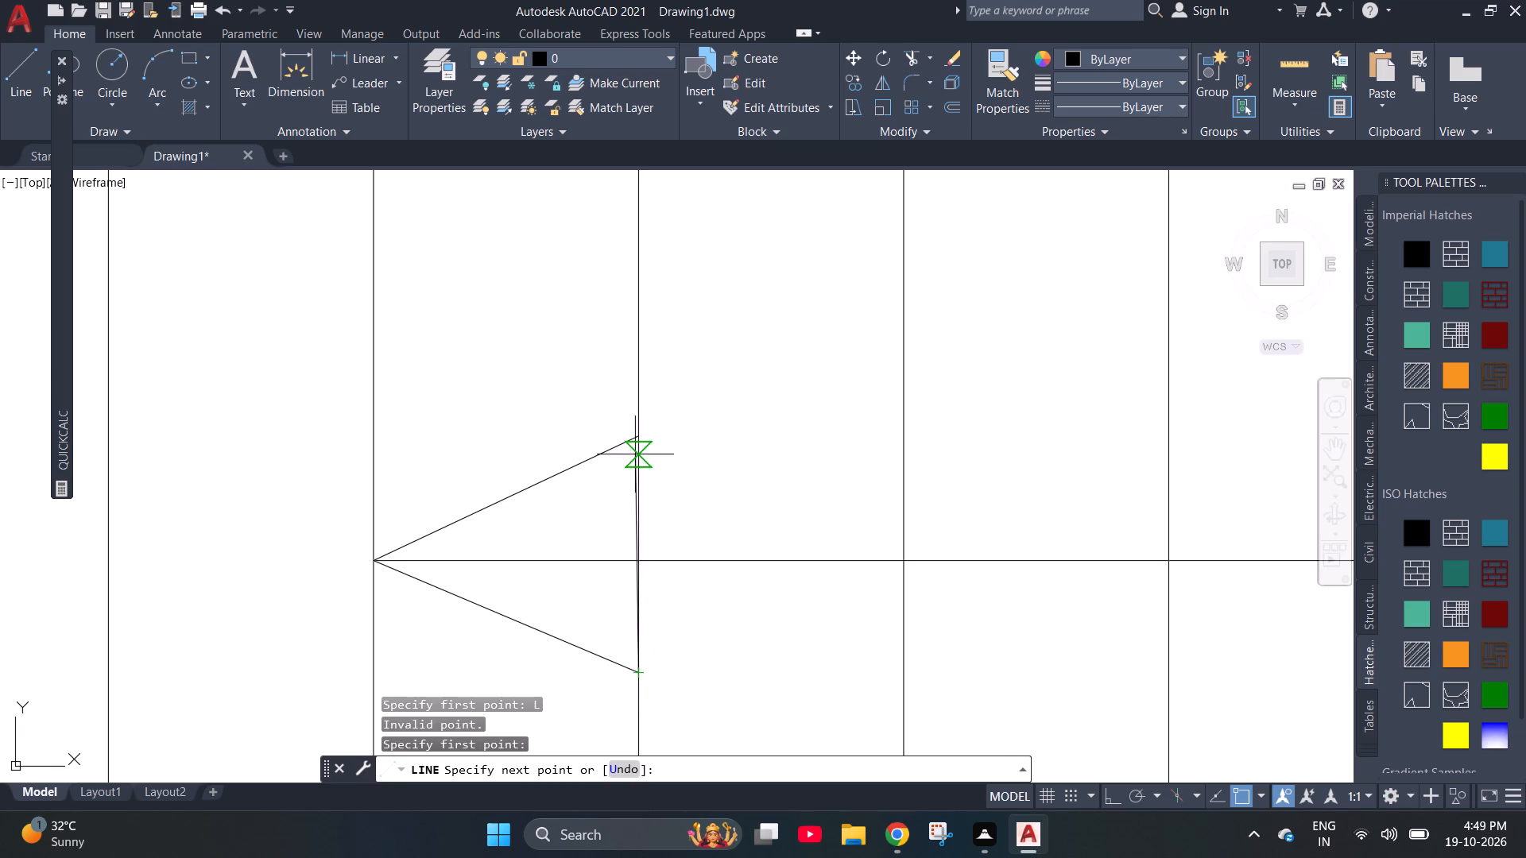
pyautogui.scroll(3, 632, 435)
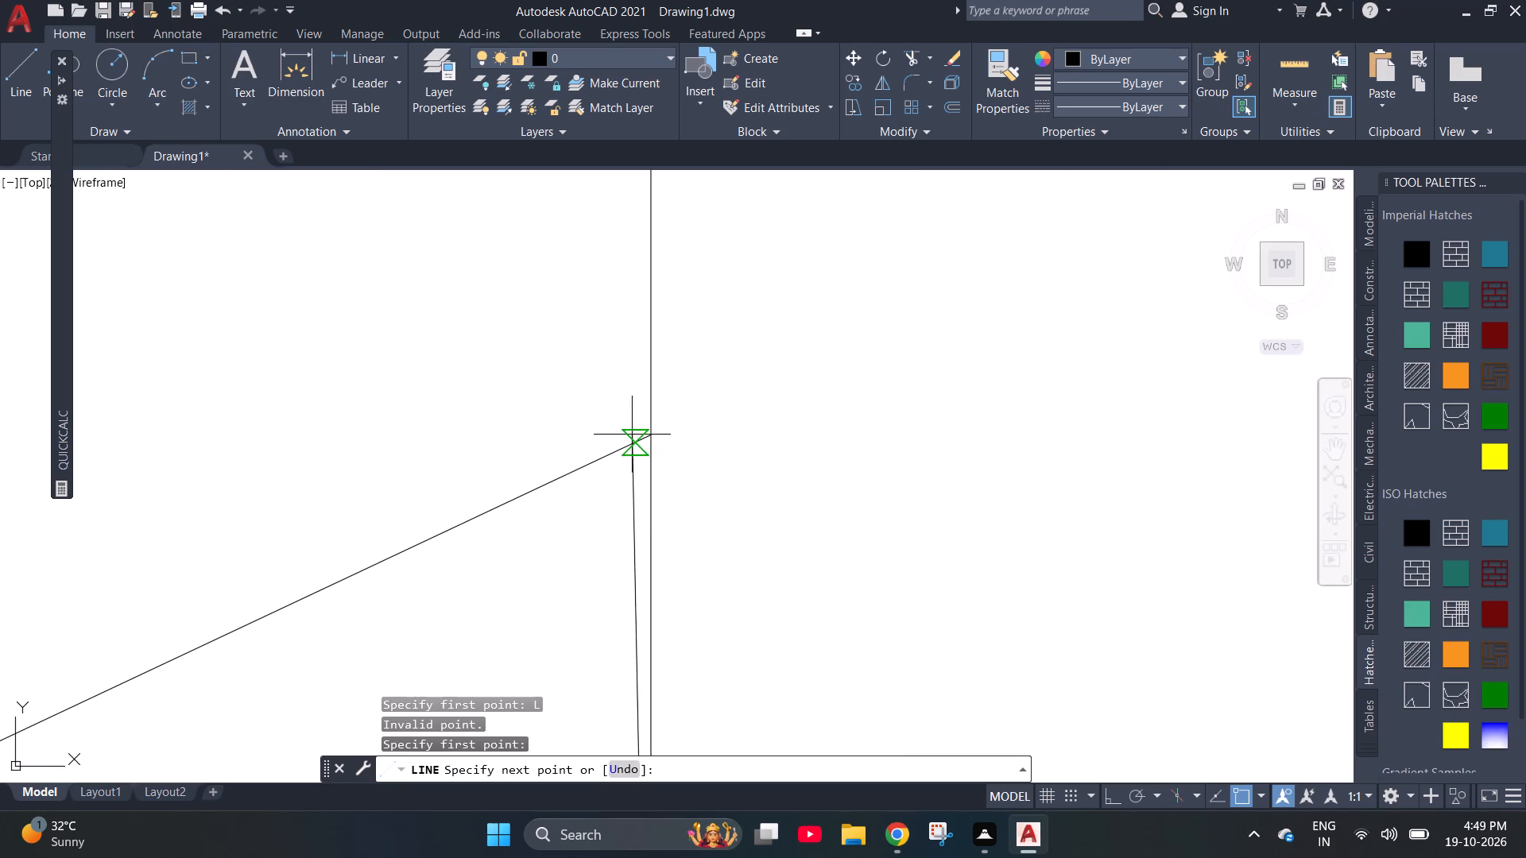
pyautogui.click(653, 429)
pyautogui.scroll(-1, 645, 515)
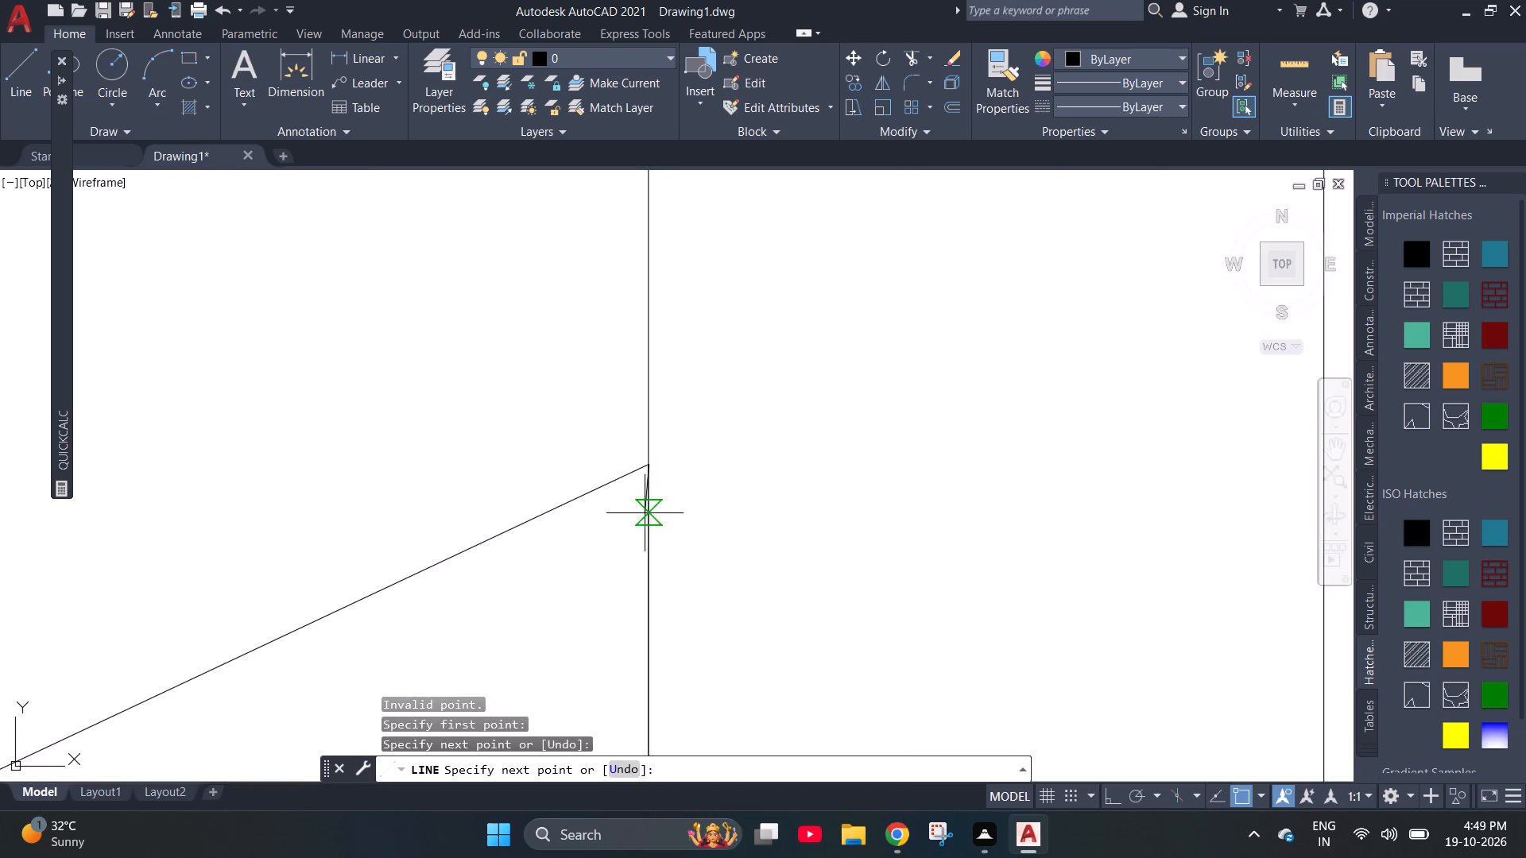
pyautogui.press('Escape')
# Fill the upper and lower halves of the arrowhead with the solid black ISO hatch.
pyautogui.scroll(-4, 645, 481)
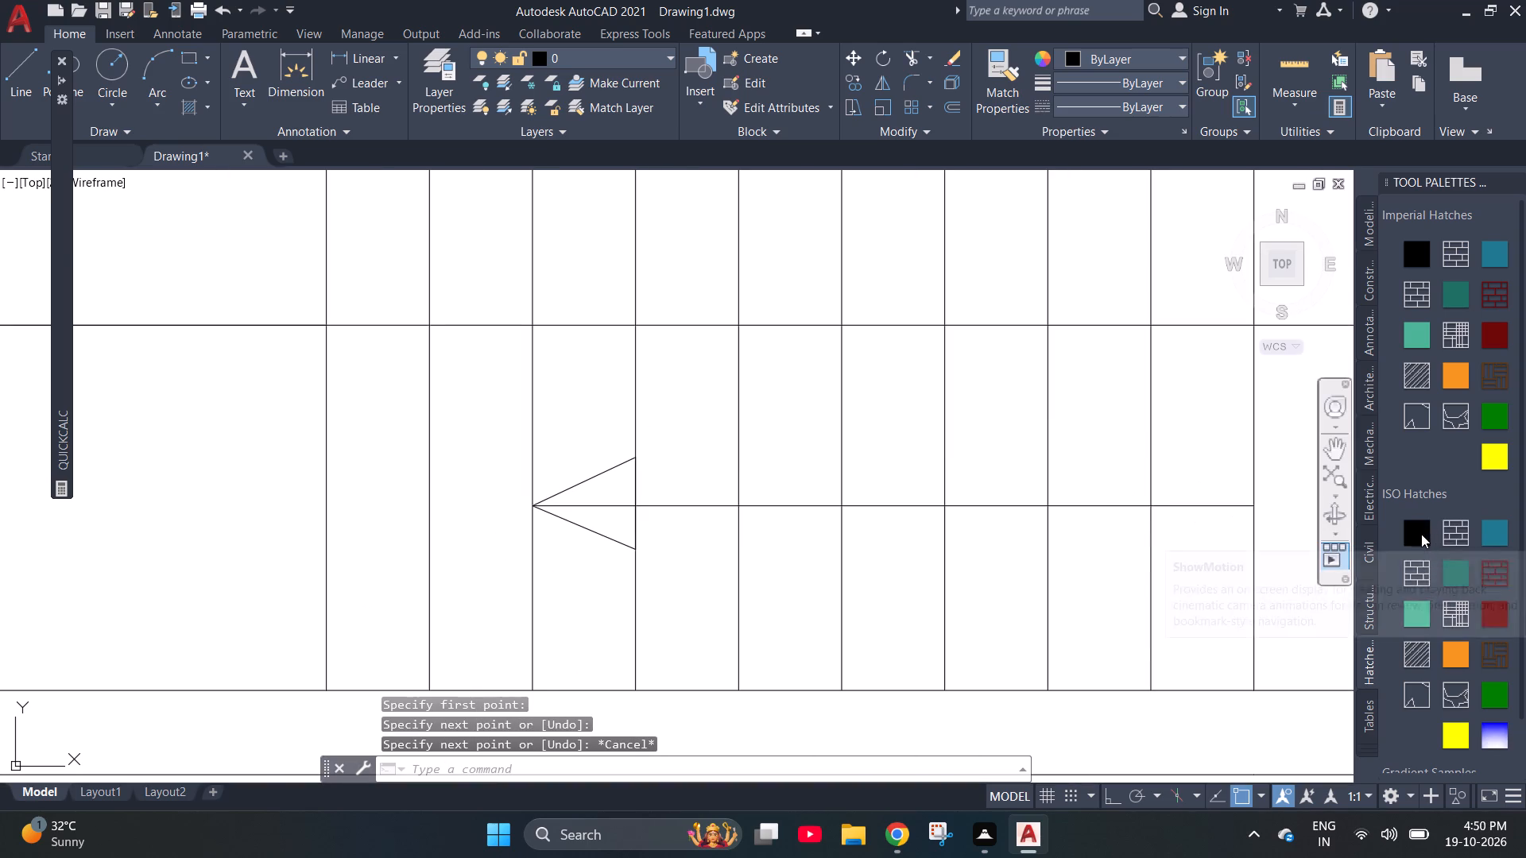
pyautogui.click(1421, 534)
pyautogui.click(602, 487)
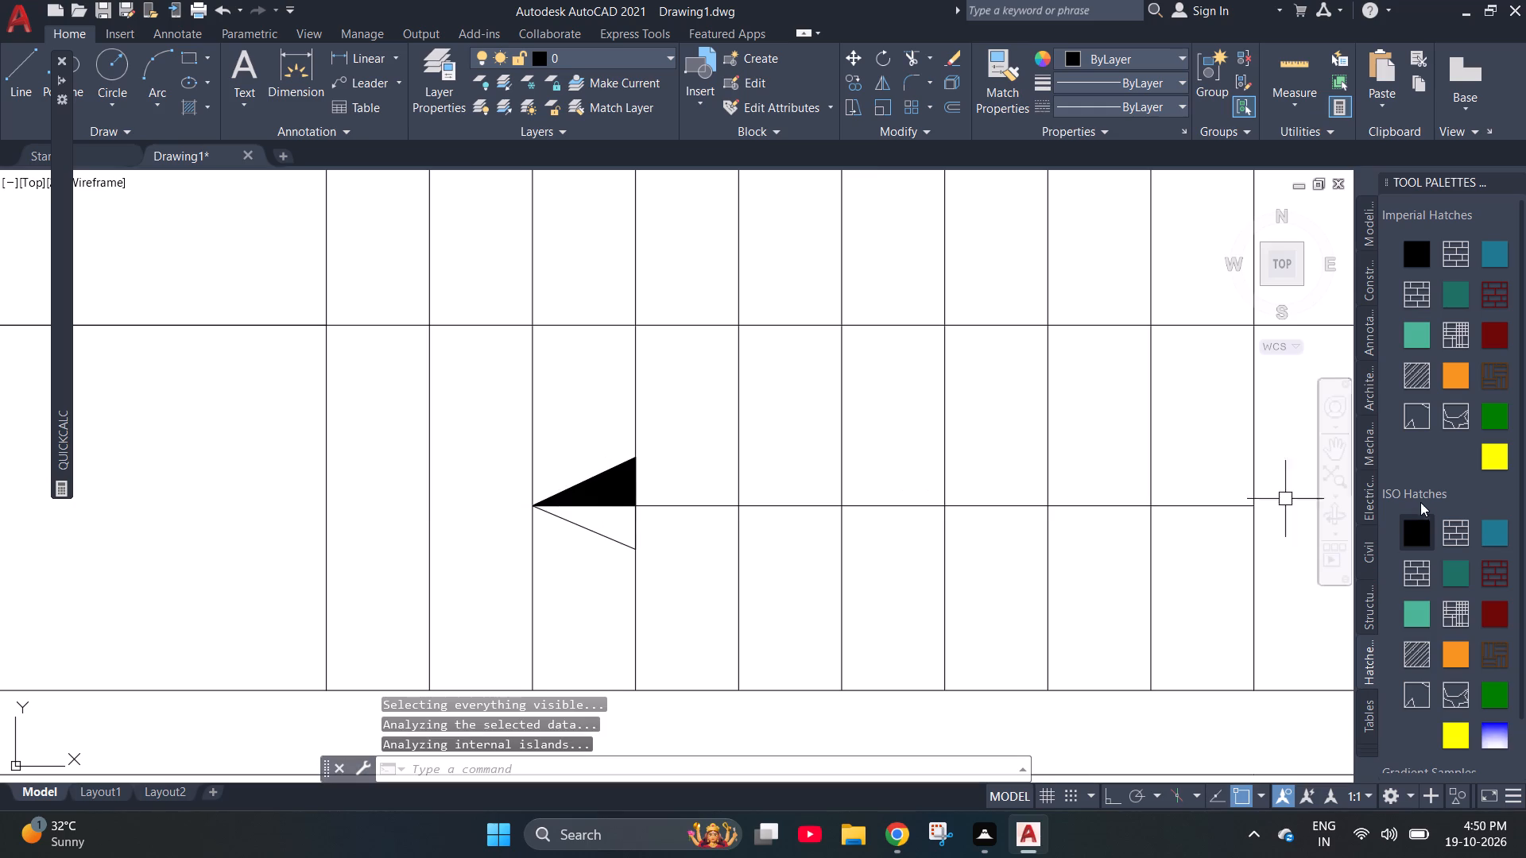
pyautogui.click(1424, 536)
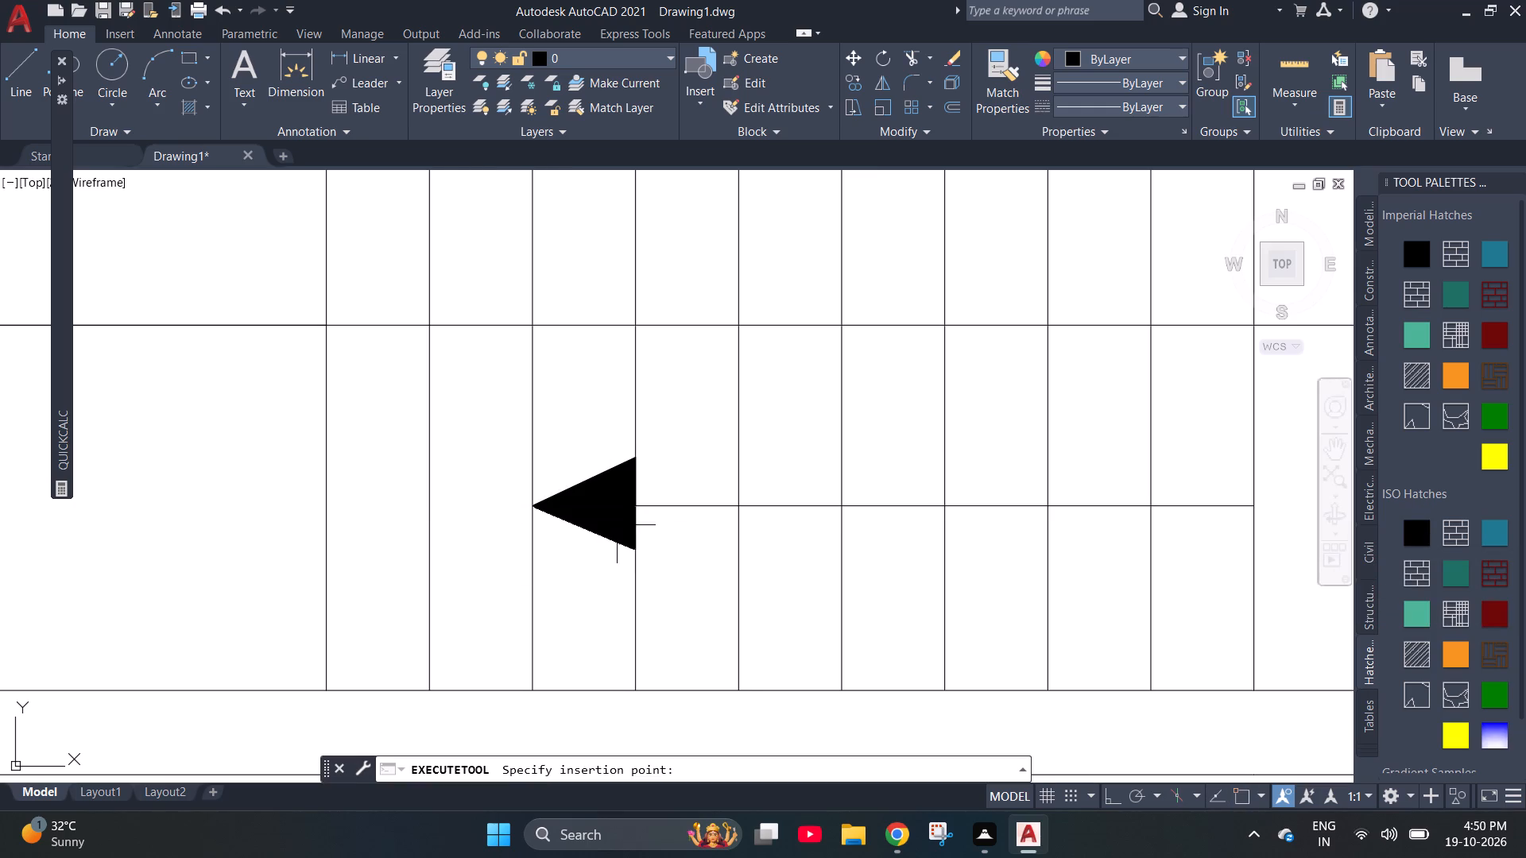
pyautogui.click(610, 516)
pyautogui.scroll(-4, 590, 539)
pyautogui.press('Escape')
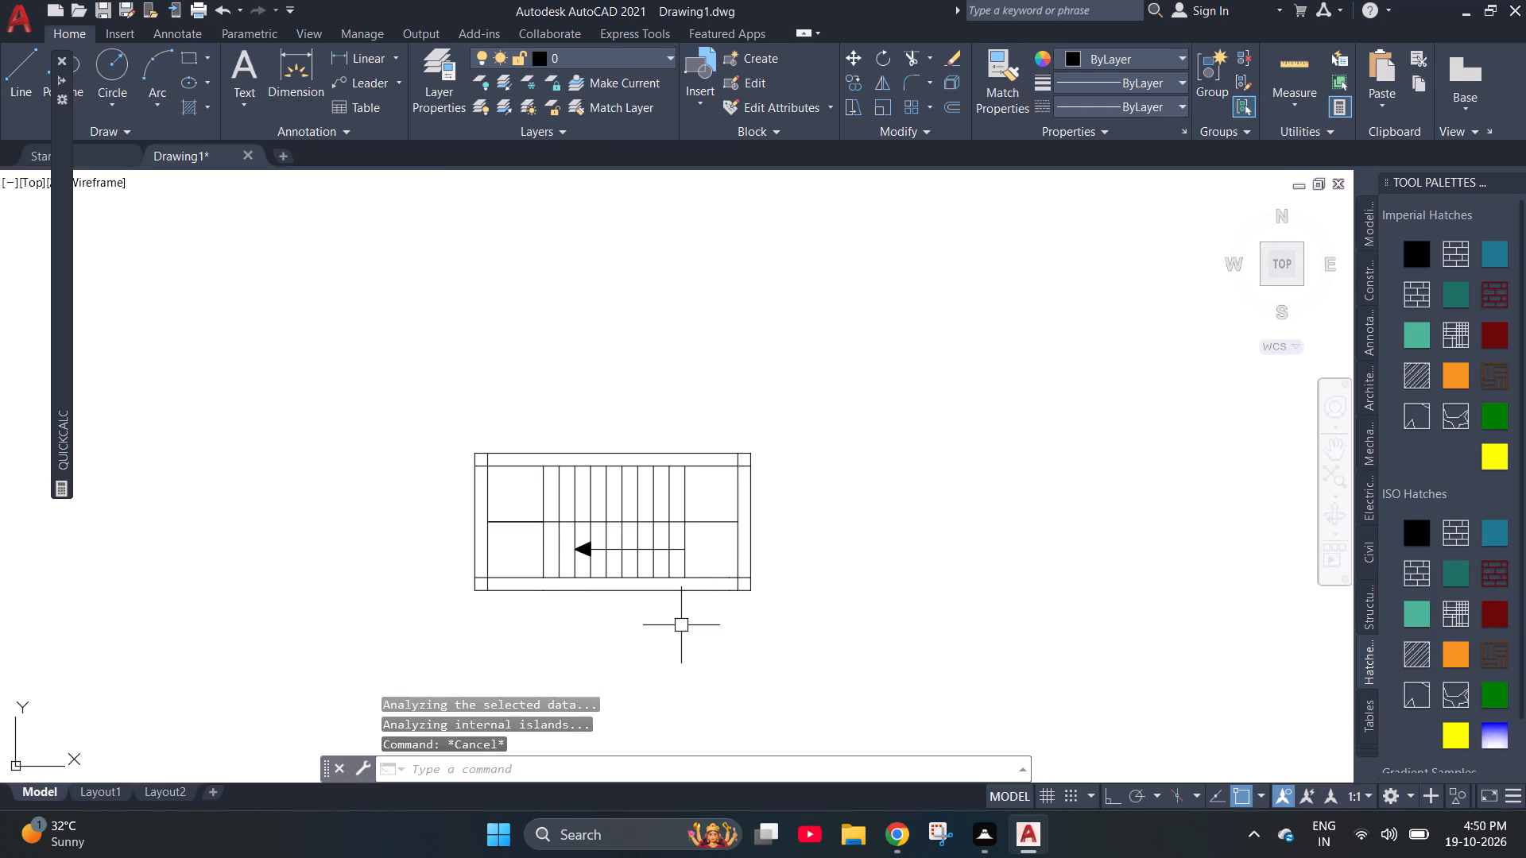
# Dimension the right landing's width from the last tread line to the right wall's inner face, placing it just above the middle line.
pyautogui.scroll(1, 675, 610)
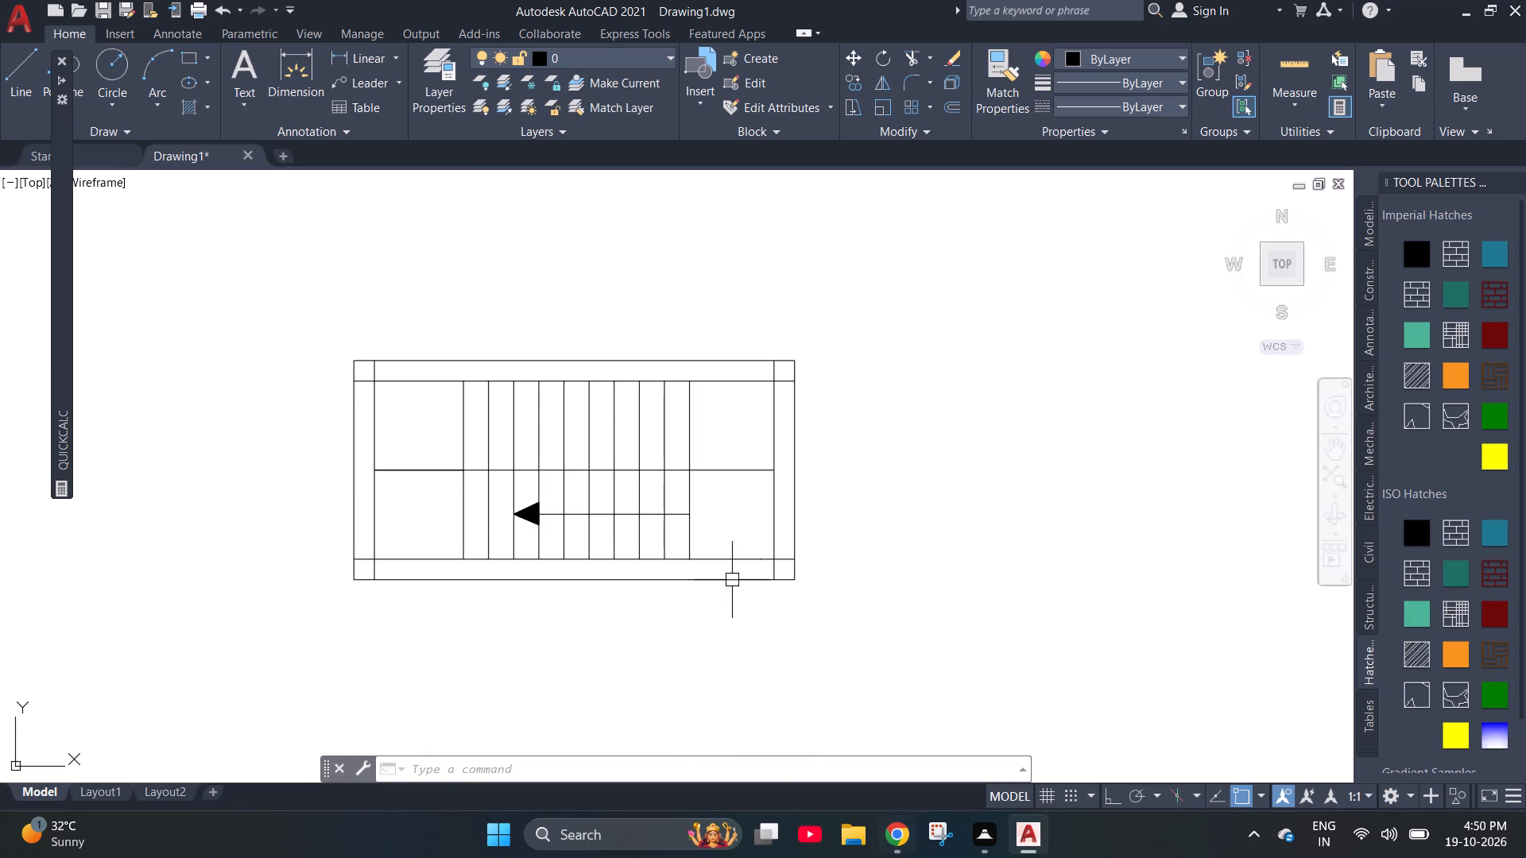
pyautogui.click(305, 68)
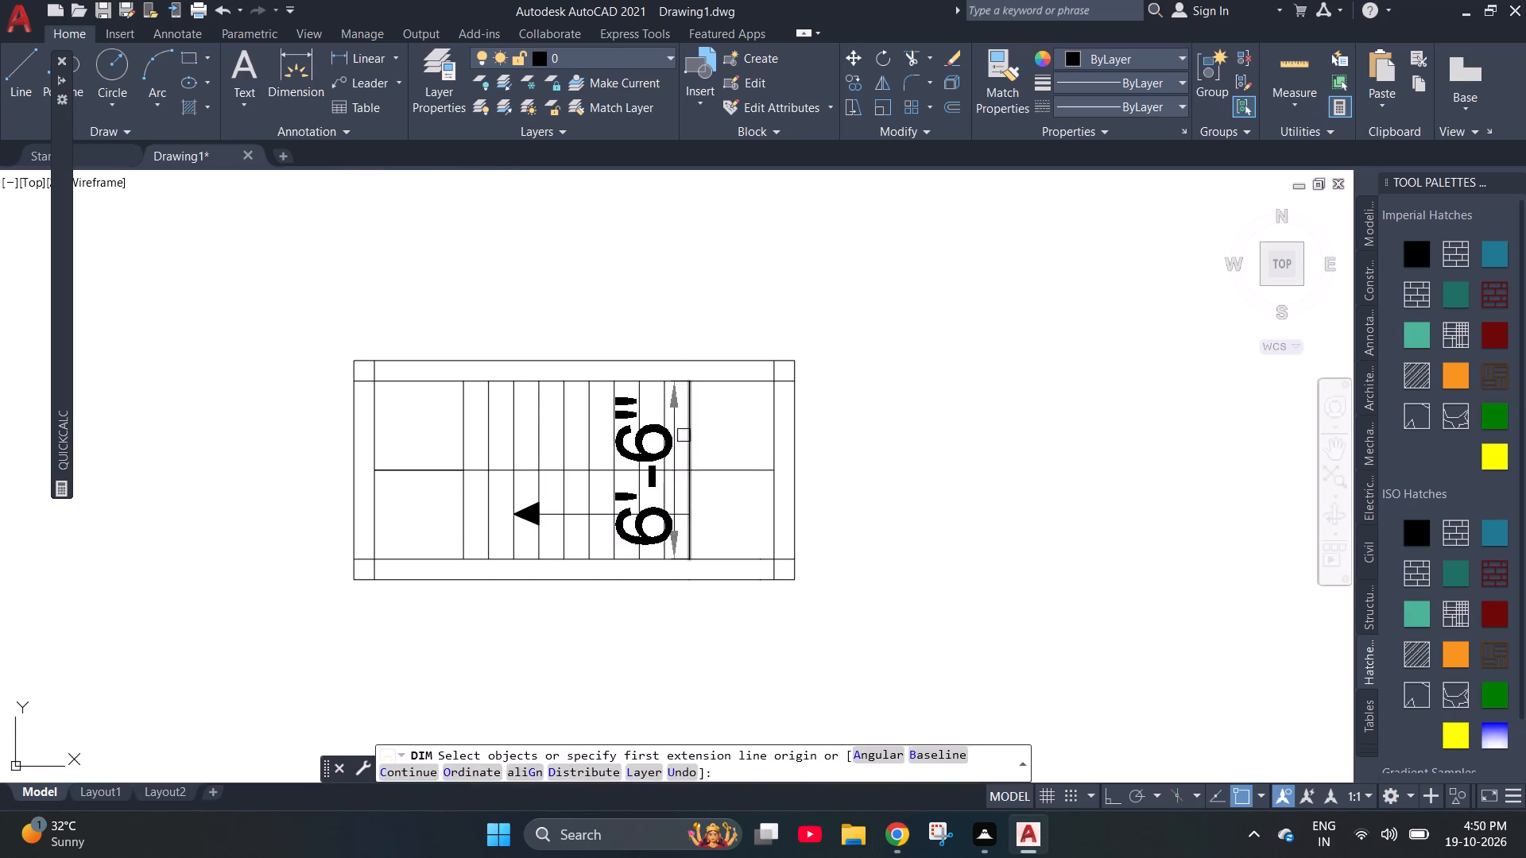
pyautogui.scroll(2, 687, 424)
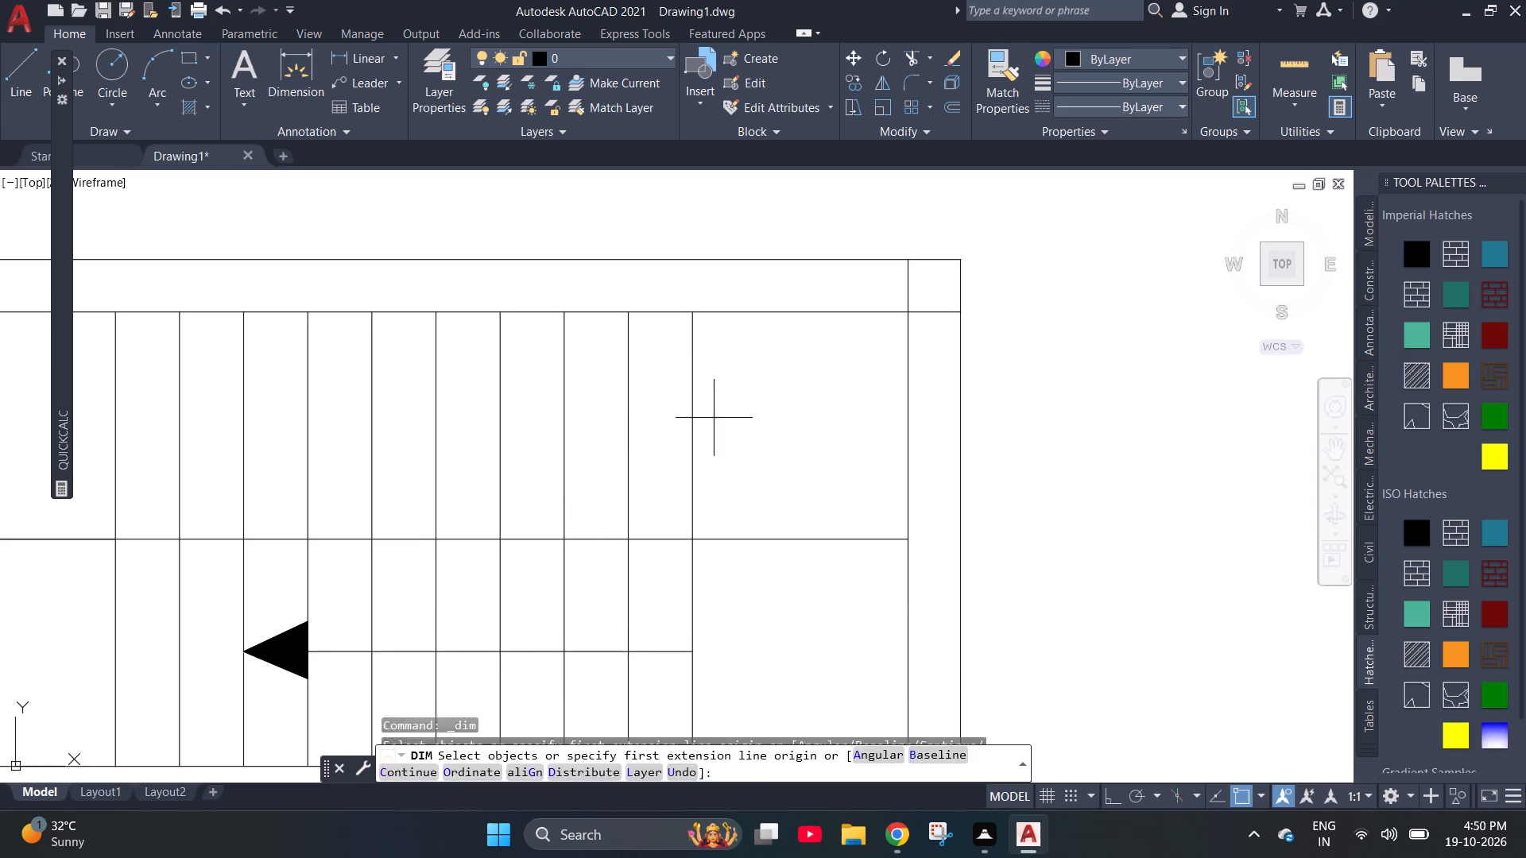
pyautogui.scroll(-2, 711, 400)
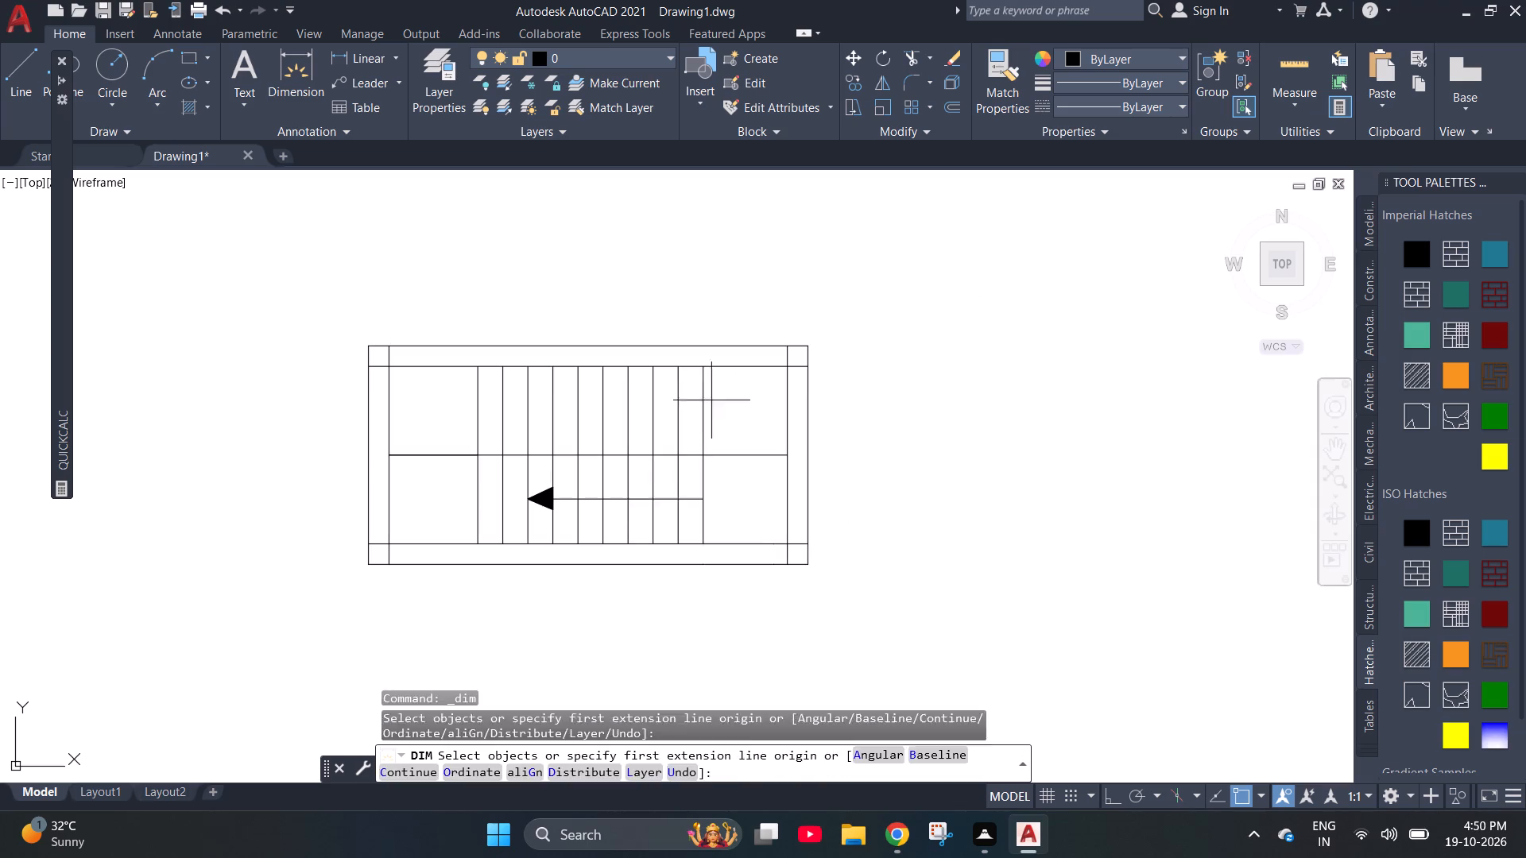
pyautogui.click(692, 467)
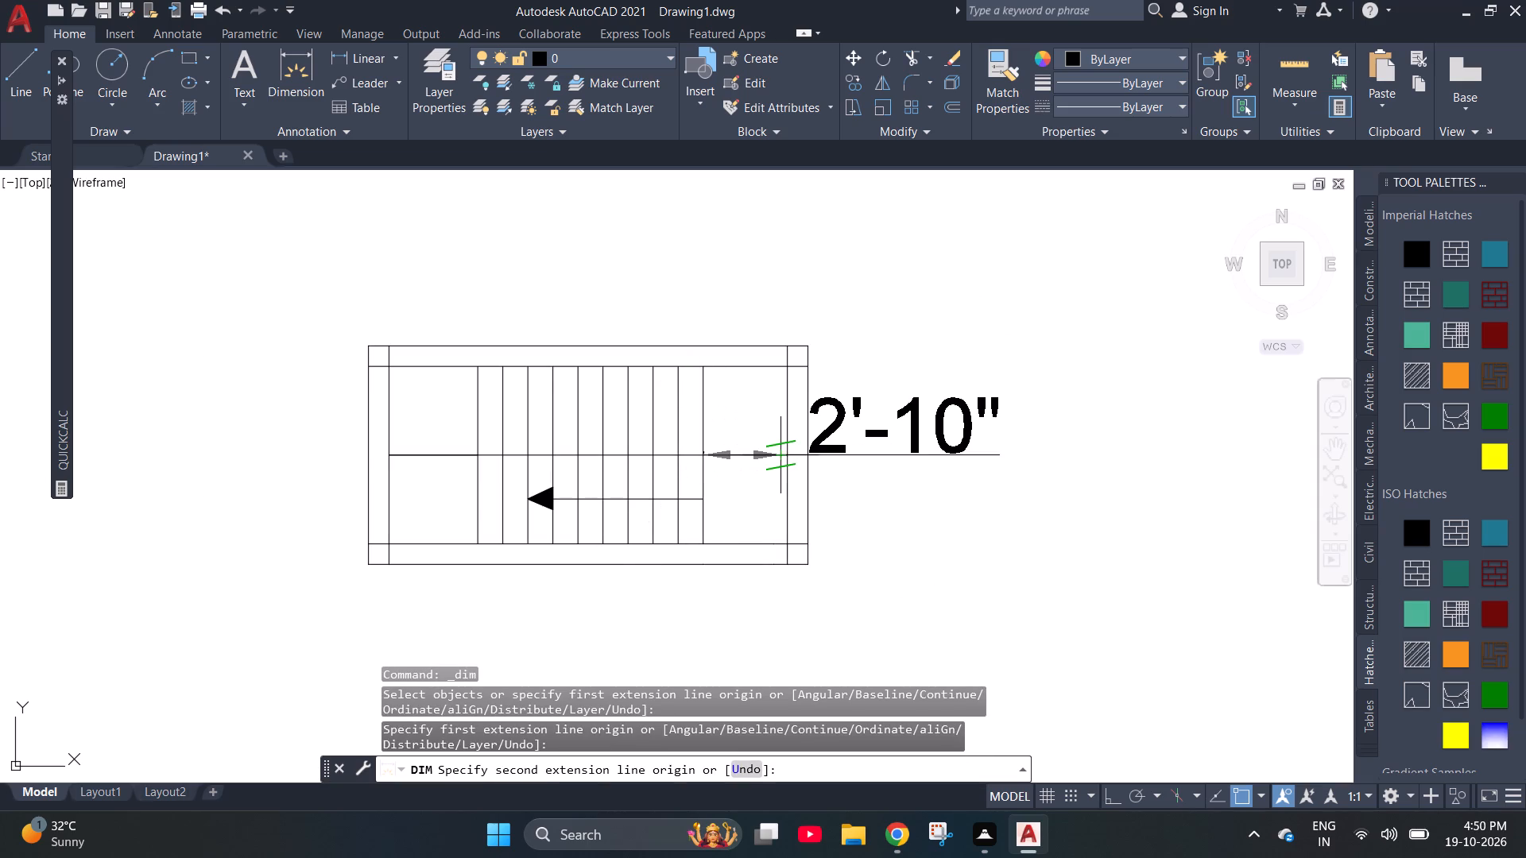
pyautogui.scroll(3, 793, 453)
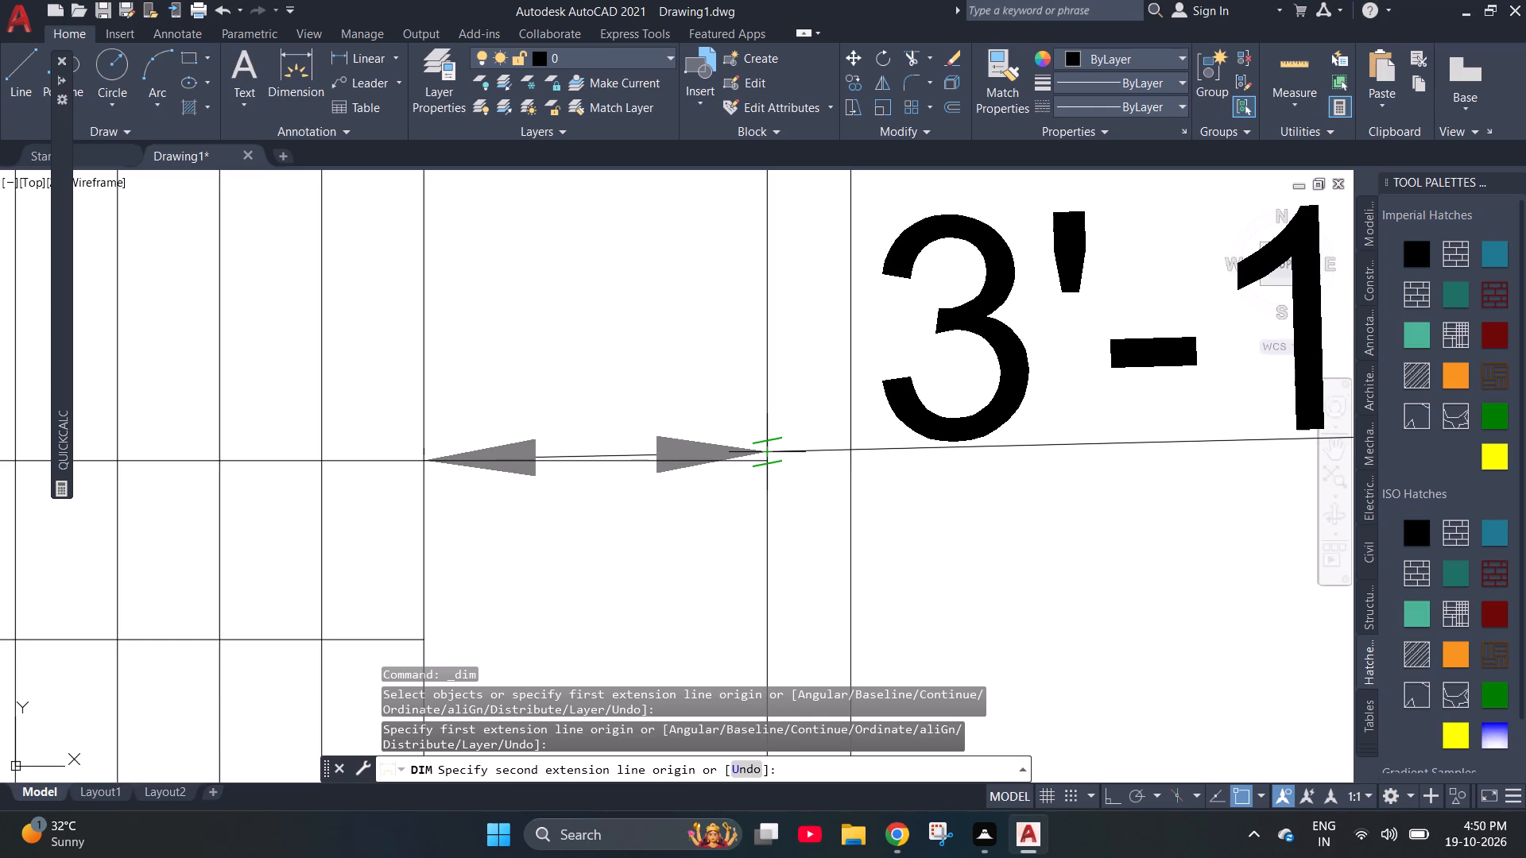
pyautogui.scroll(-1, 764, 458)
pyautogui.click(775, 457)
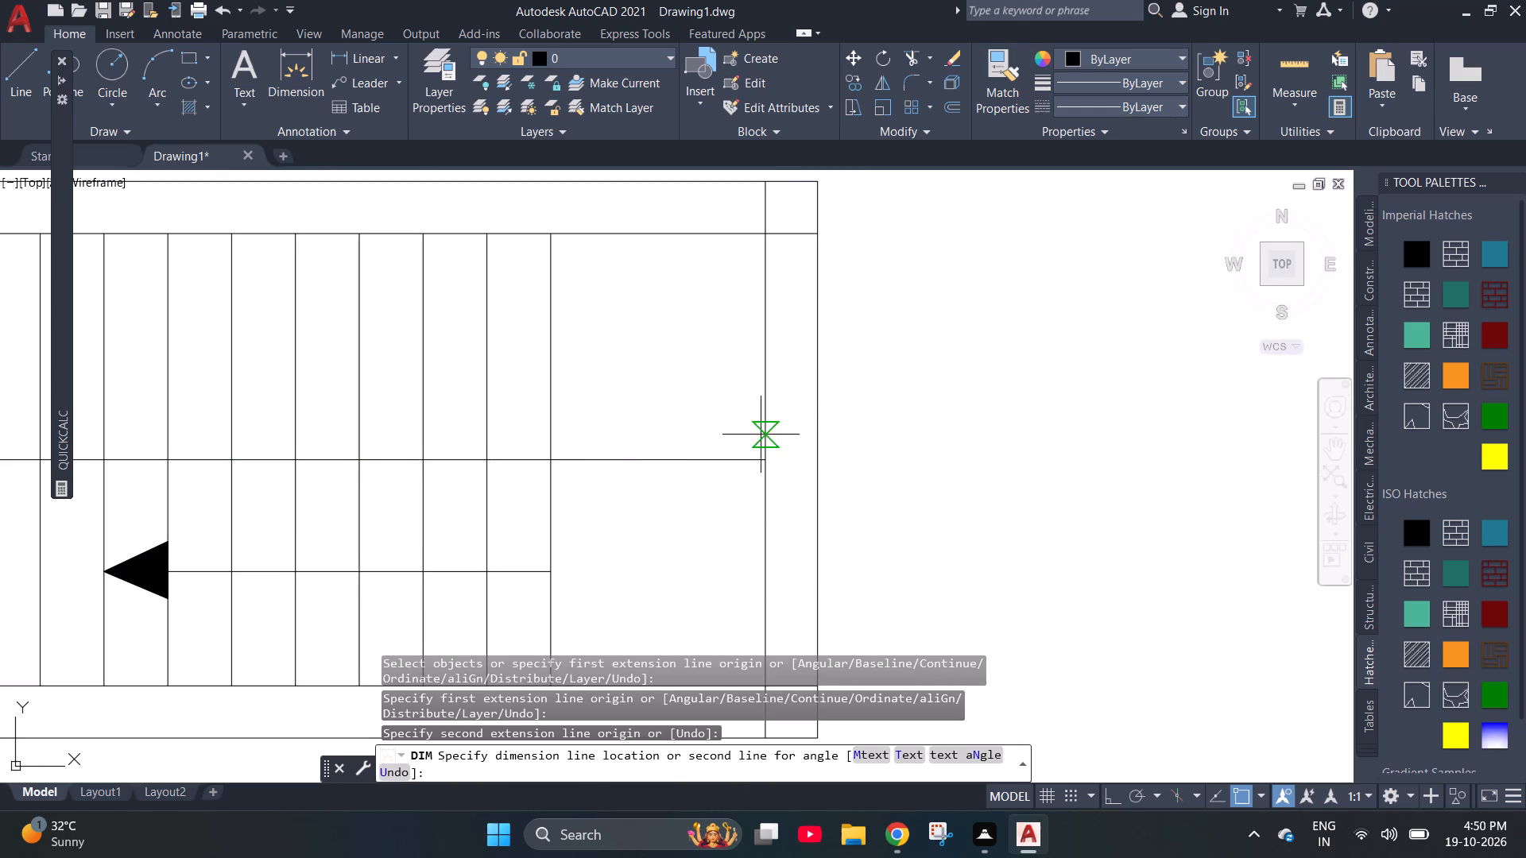
pyautogui.click(734, 388)
pyautogui.scroll(-3, 794, 466)
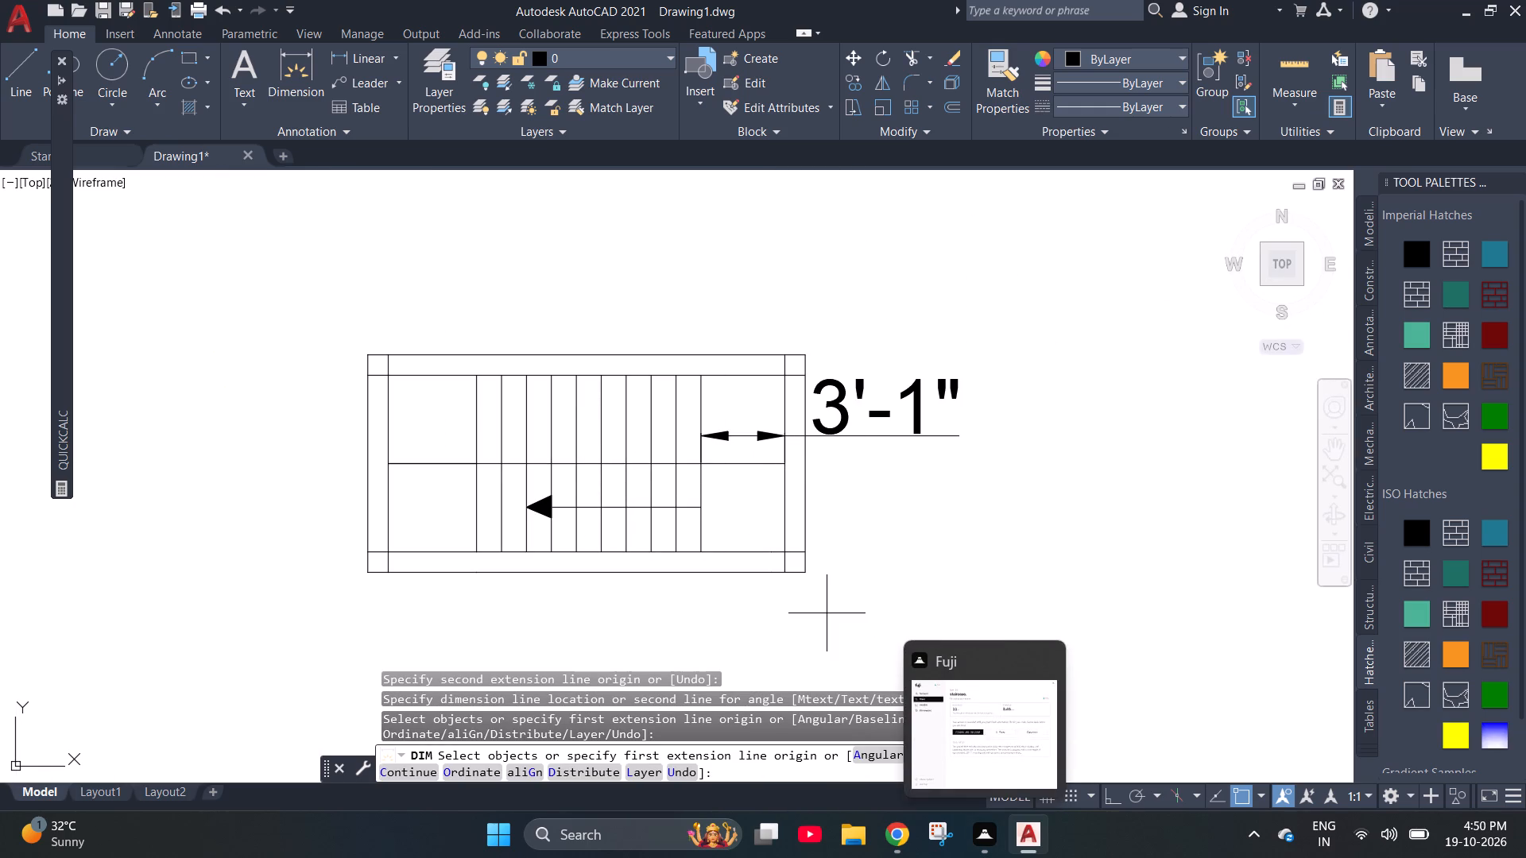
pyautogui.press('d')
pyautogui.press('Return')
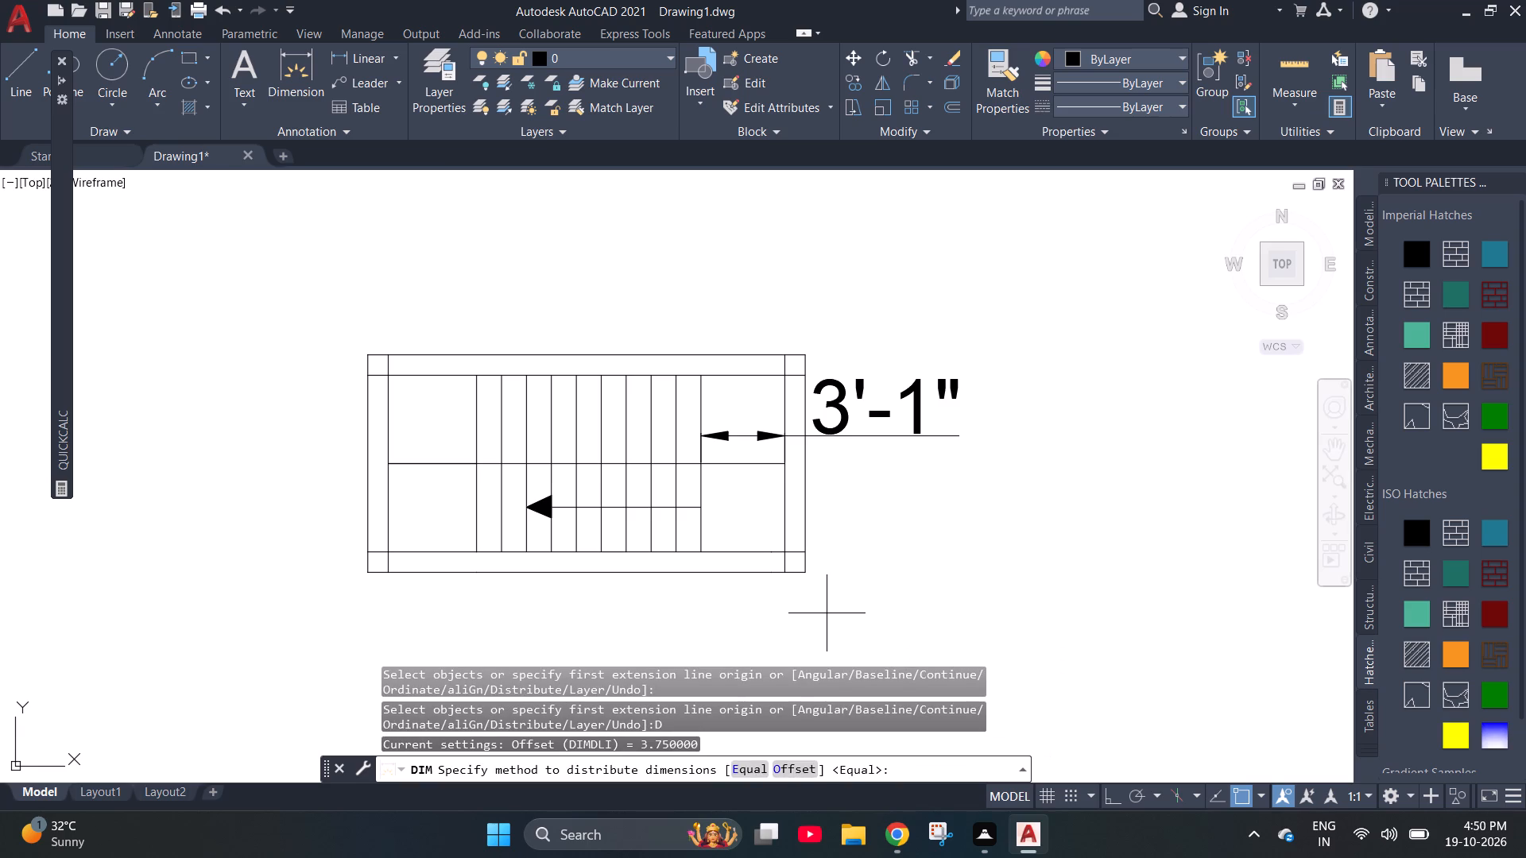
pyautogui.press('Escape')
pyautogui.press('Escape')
# Set the text height of the ISO-25 dimension style to 5".
pyautogui.press('d')
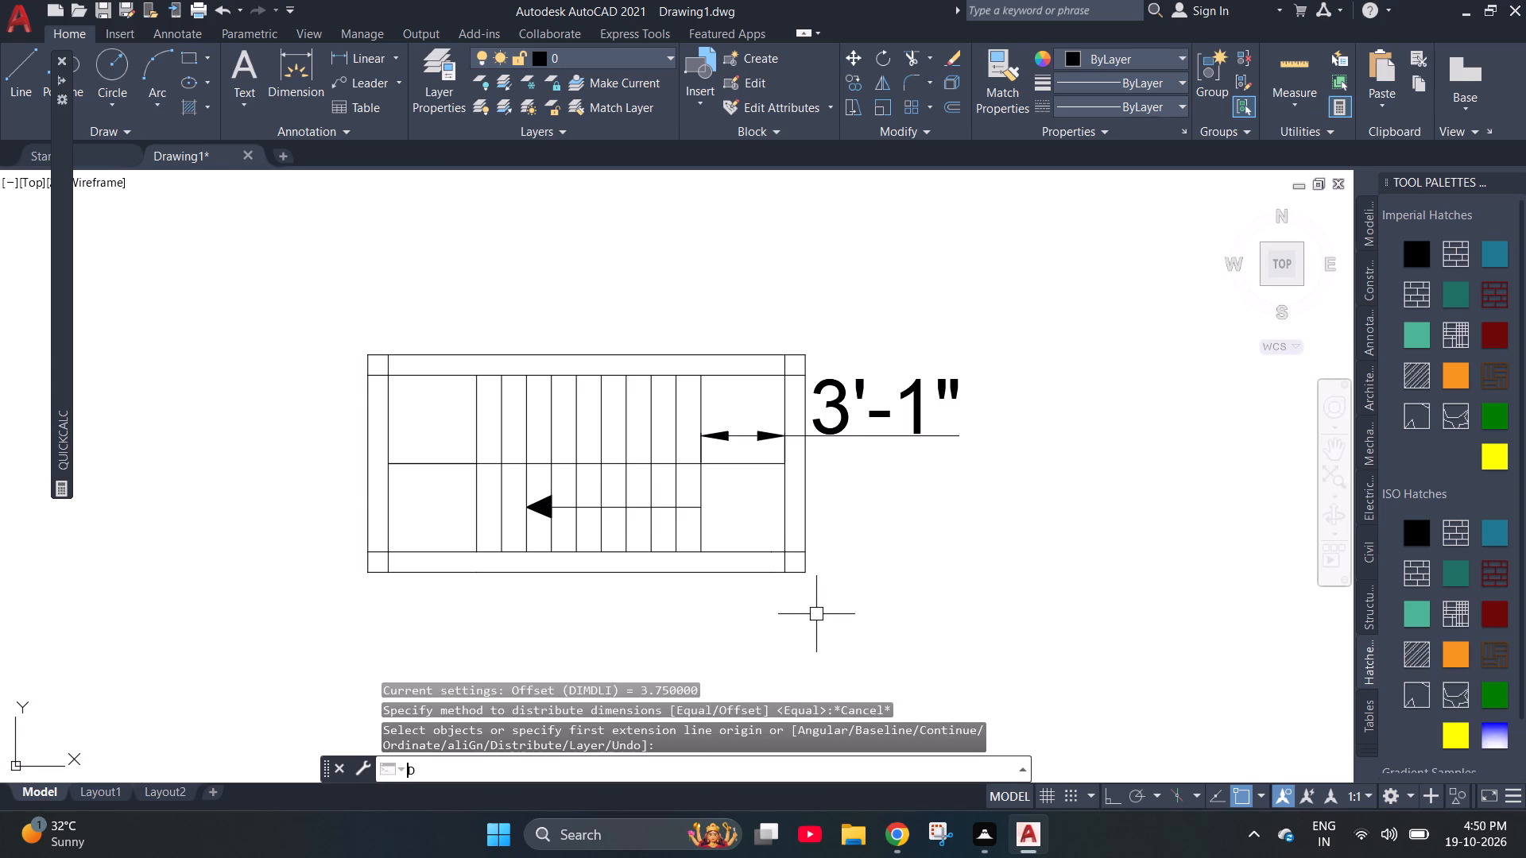
pyautogui.press('Return')
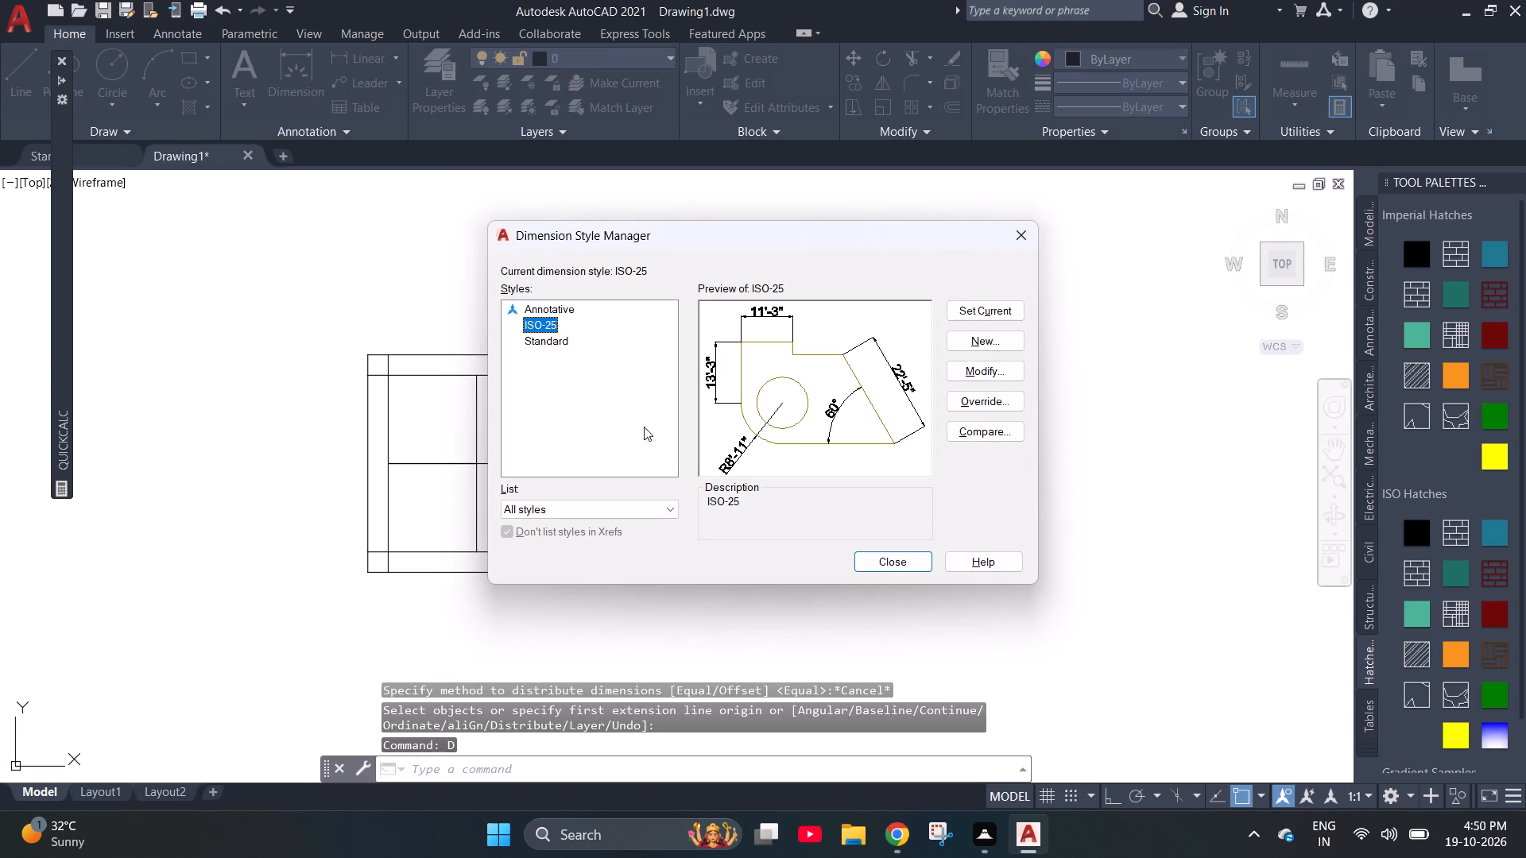
pyautogui.click(981, 374)
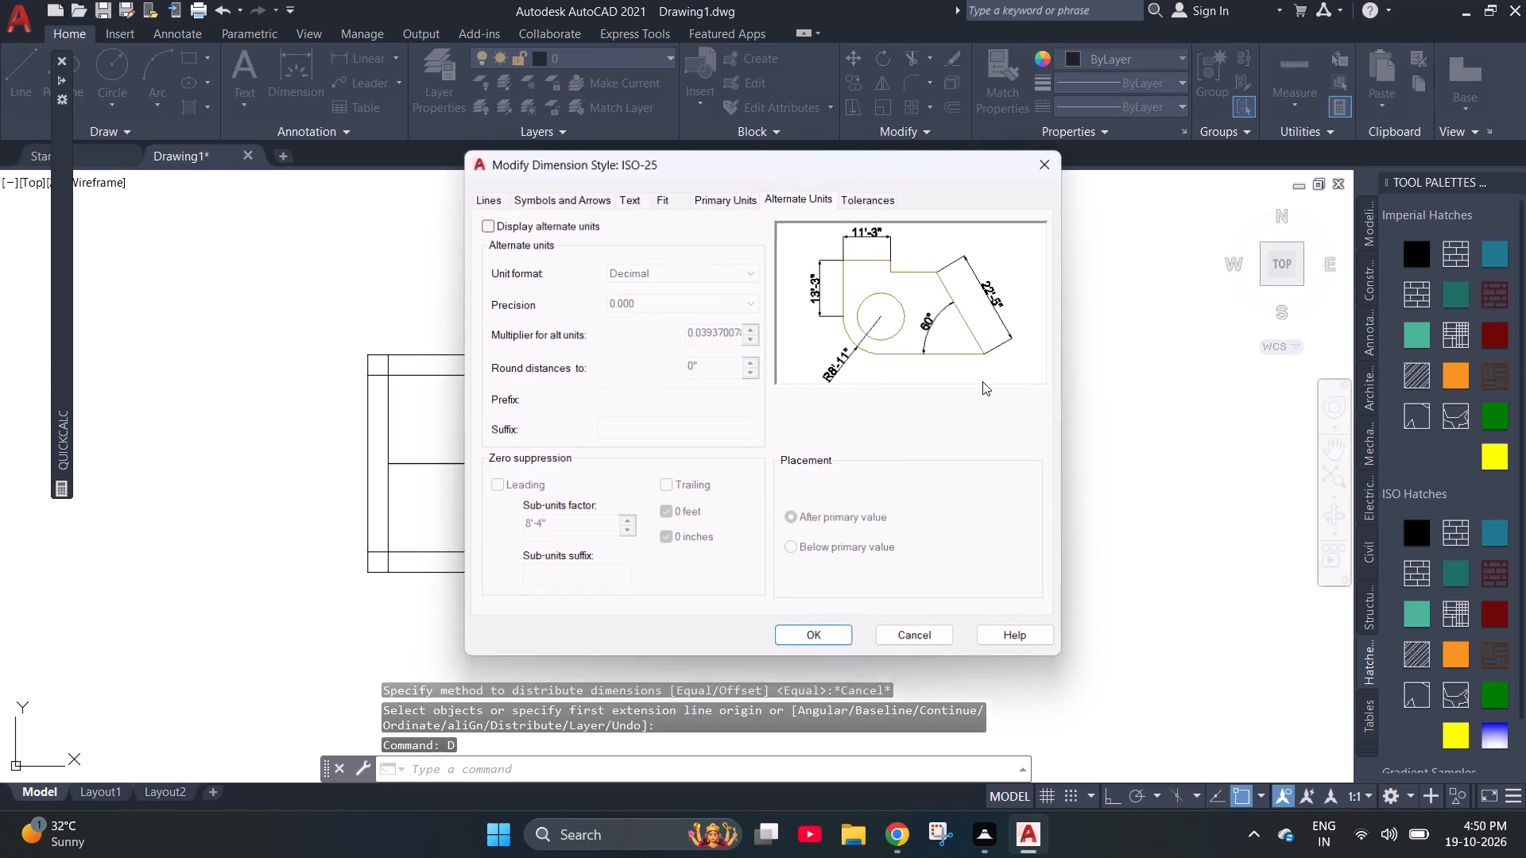
pyautogui.click(716, 200)
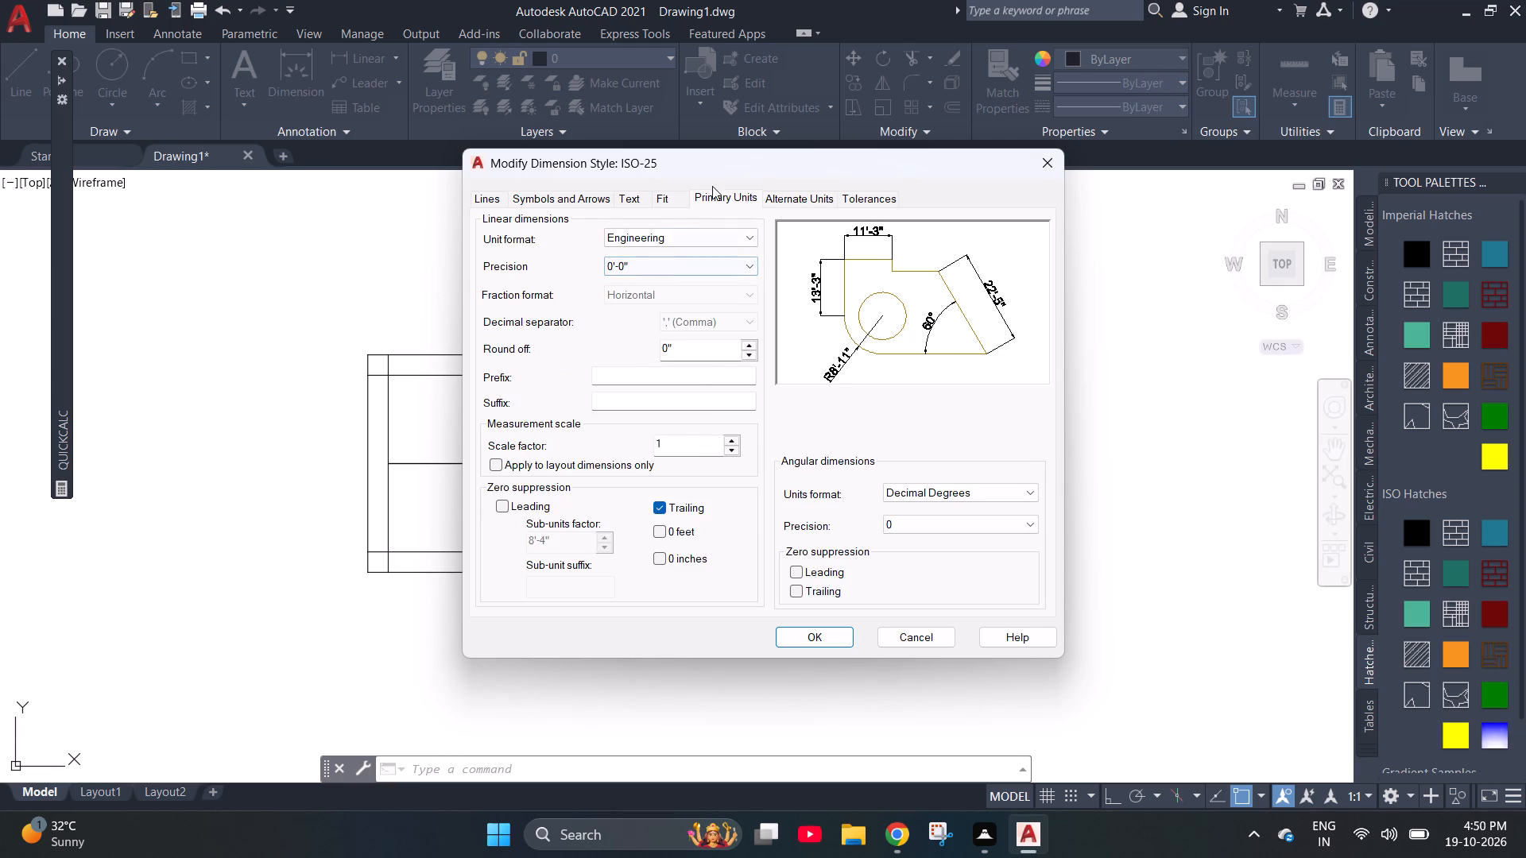
pyautogui.click(618, 195)
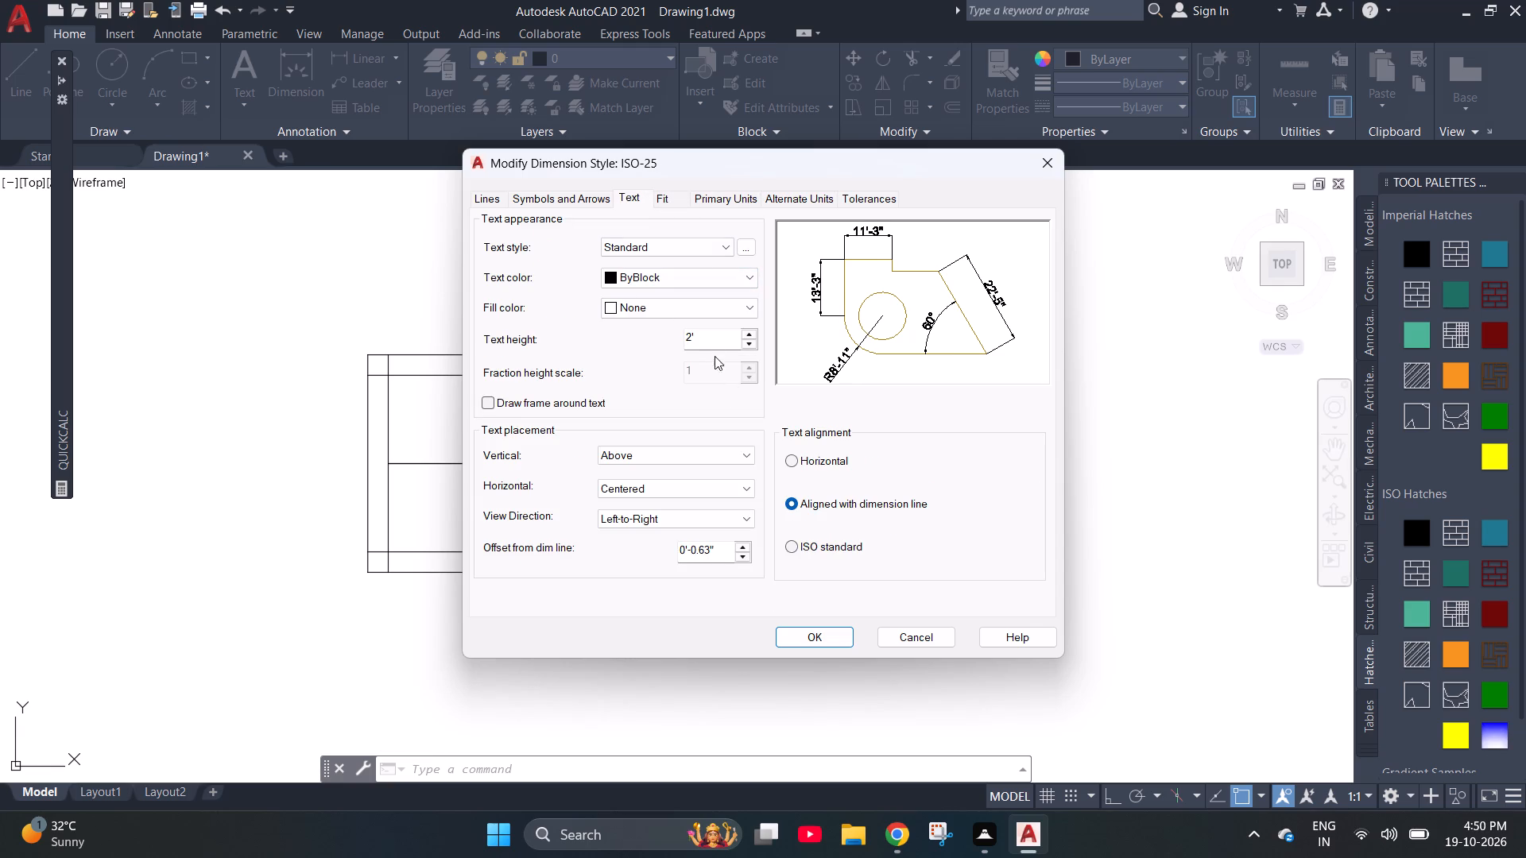
pyautogui.moveTo(718, 341); pyautogui.dragTo(588, 358)
pyautogui.press('1')
pyautogui.press("'")
pyautogui.press('BackSpace')
pyautogui.press('BackSpace')
pyautogui.press('BackSpace')
pyautogui.write('5"')
pyautogui.press('Return')
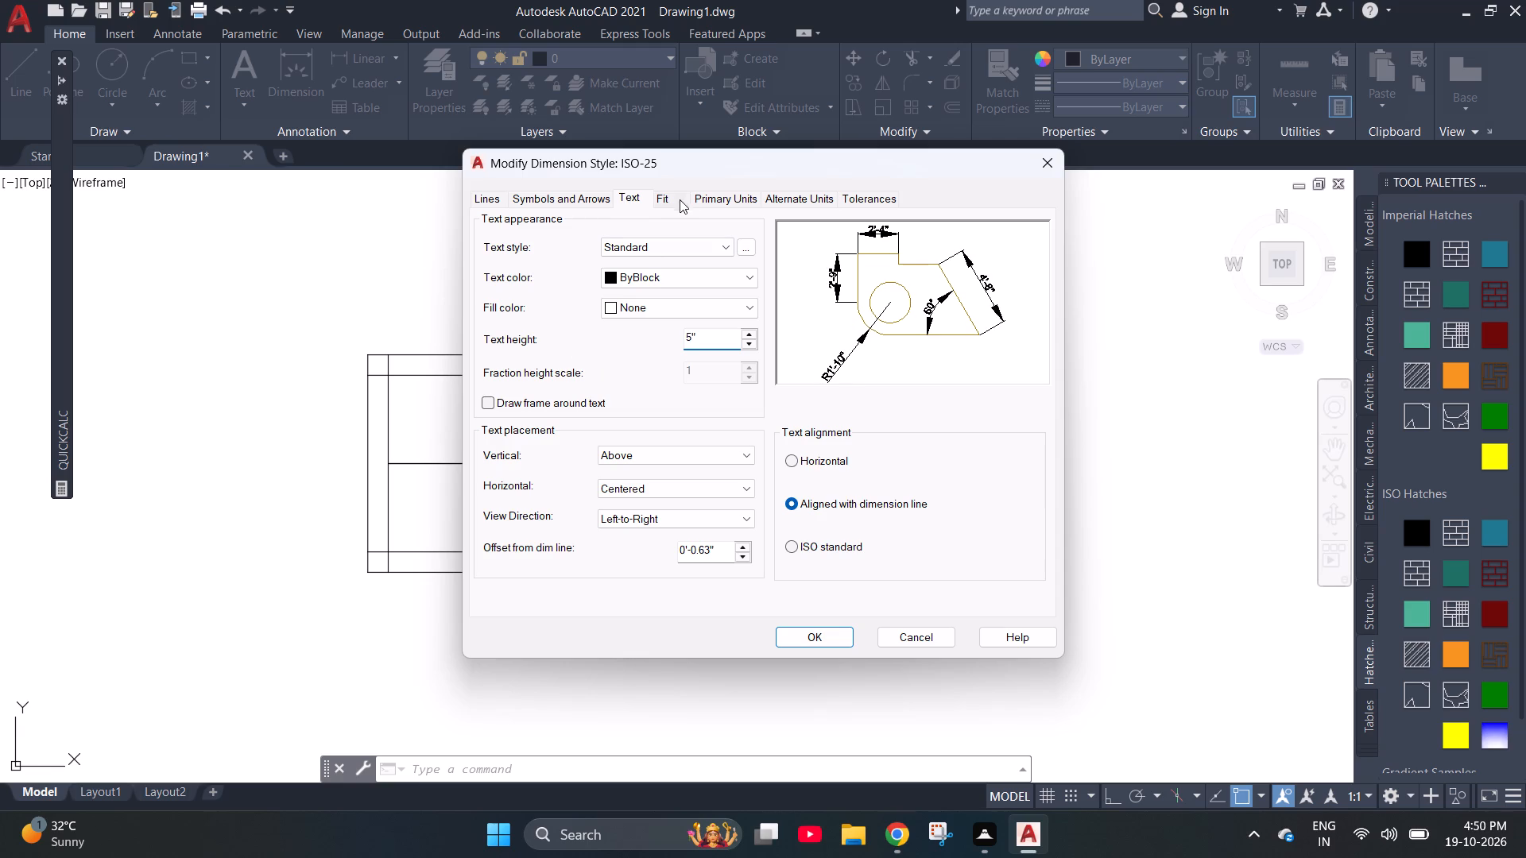
# Set the ISO-25 style's arrow size to 5", apply the changes and make the style current.
pyautogui.click(660, 195)
pyautogui.click(716, 203)
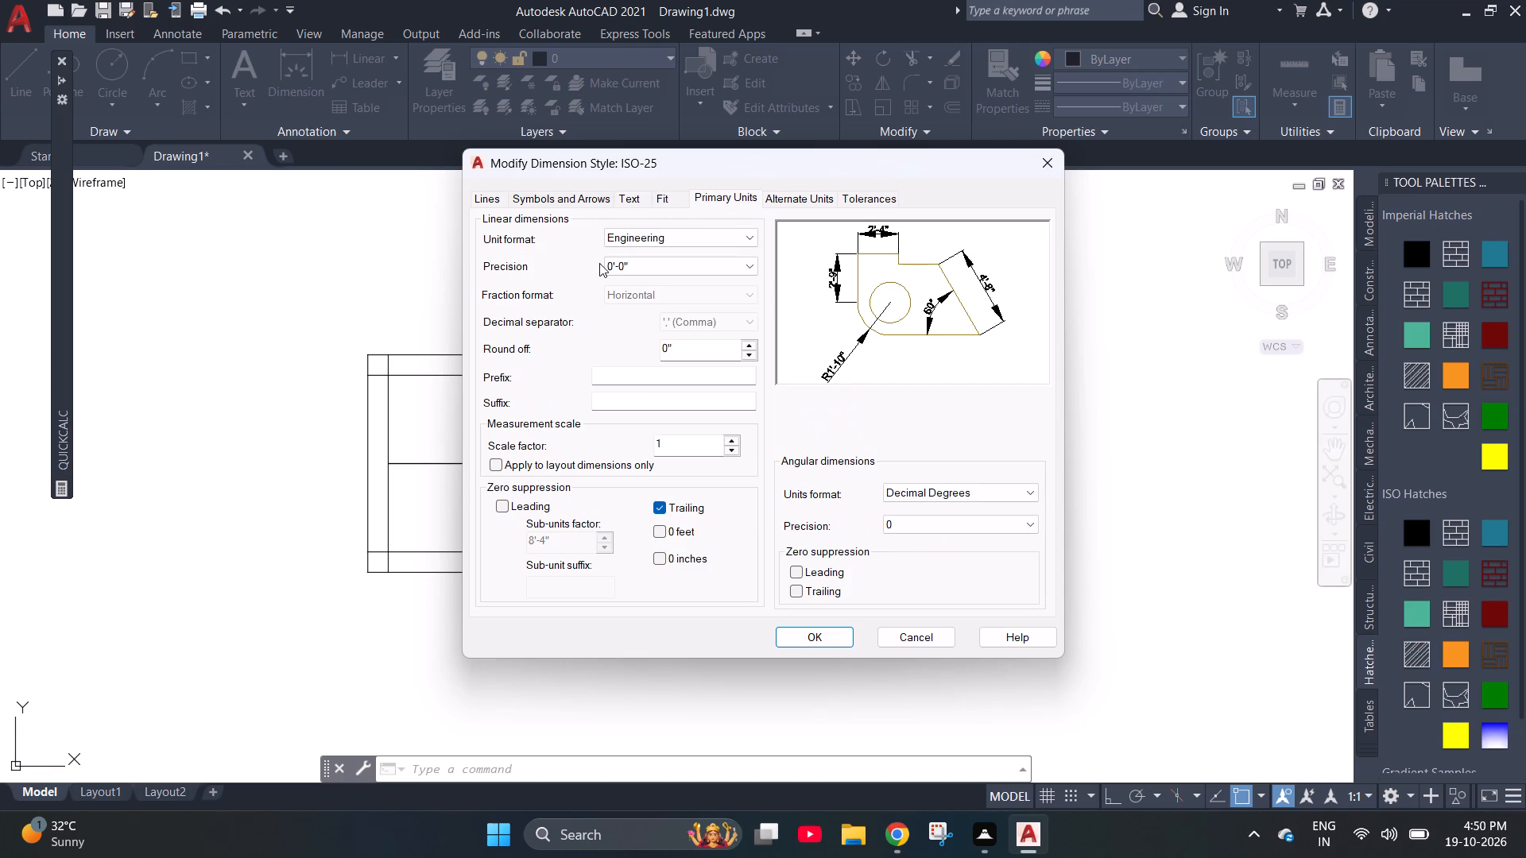
pyautogui.click(565, 203)
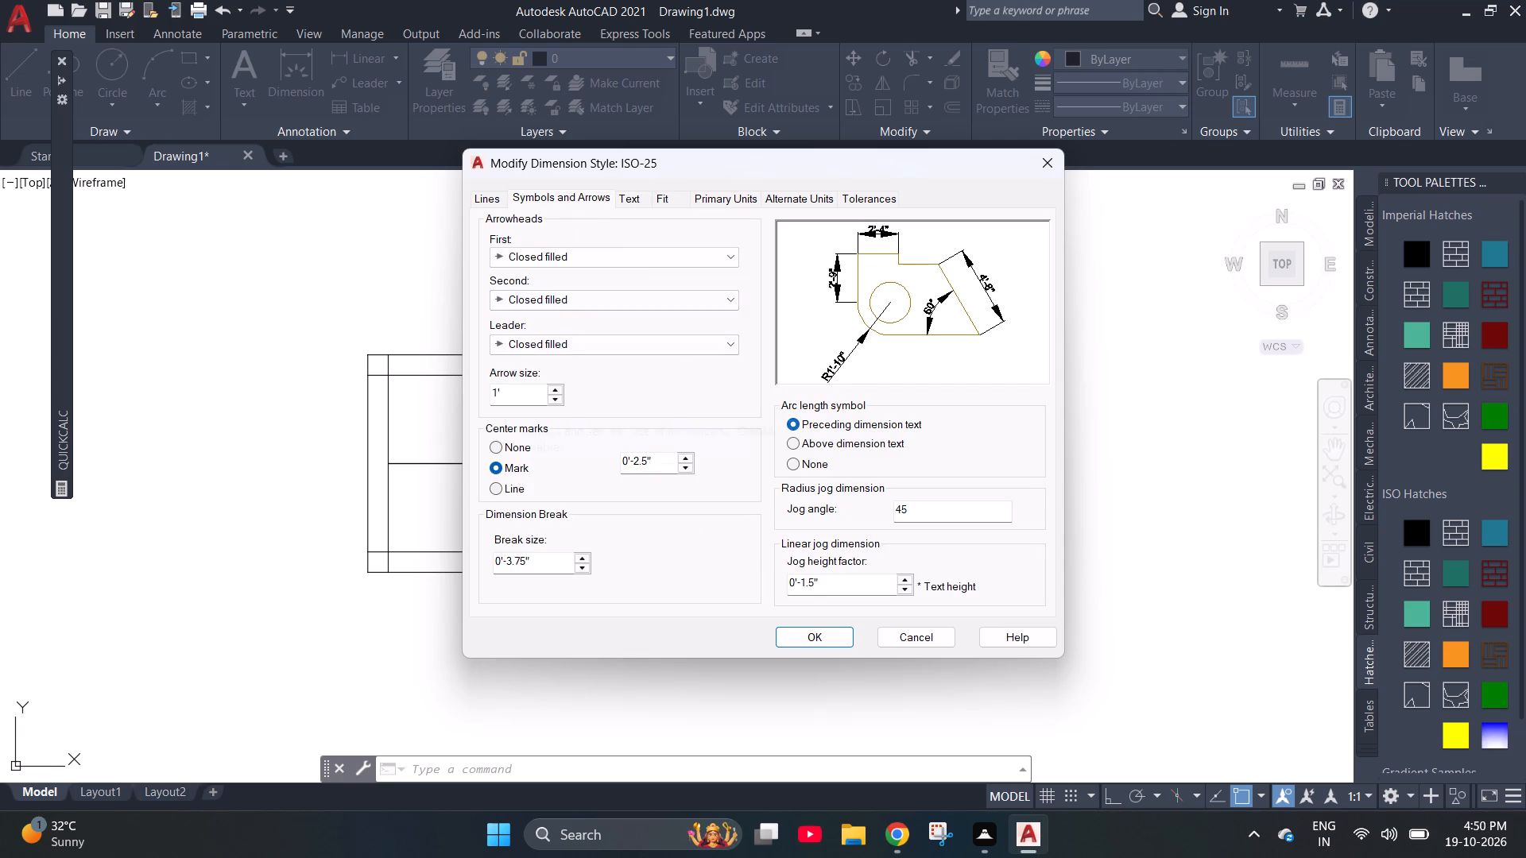
pyautogui.moveTo(509, 398); pyautogui.dragTo(424, 396)
pyautogui.write('5"')
pyautogui.press('BackSpace')
pyautogui.hotkey('shift', '"')
pyautogui.press('Return')
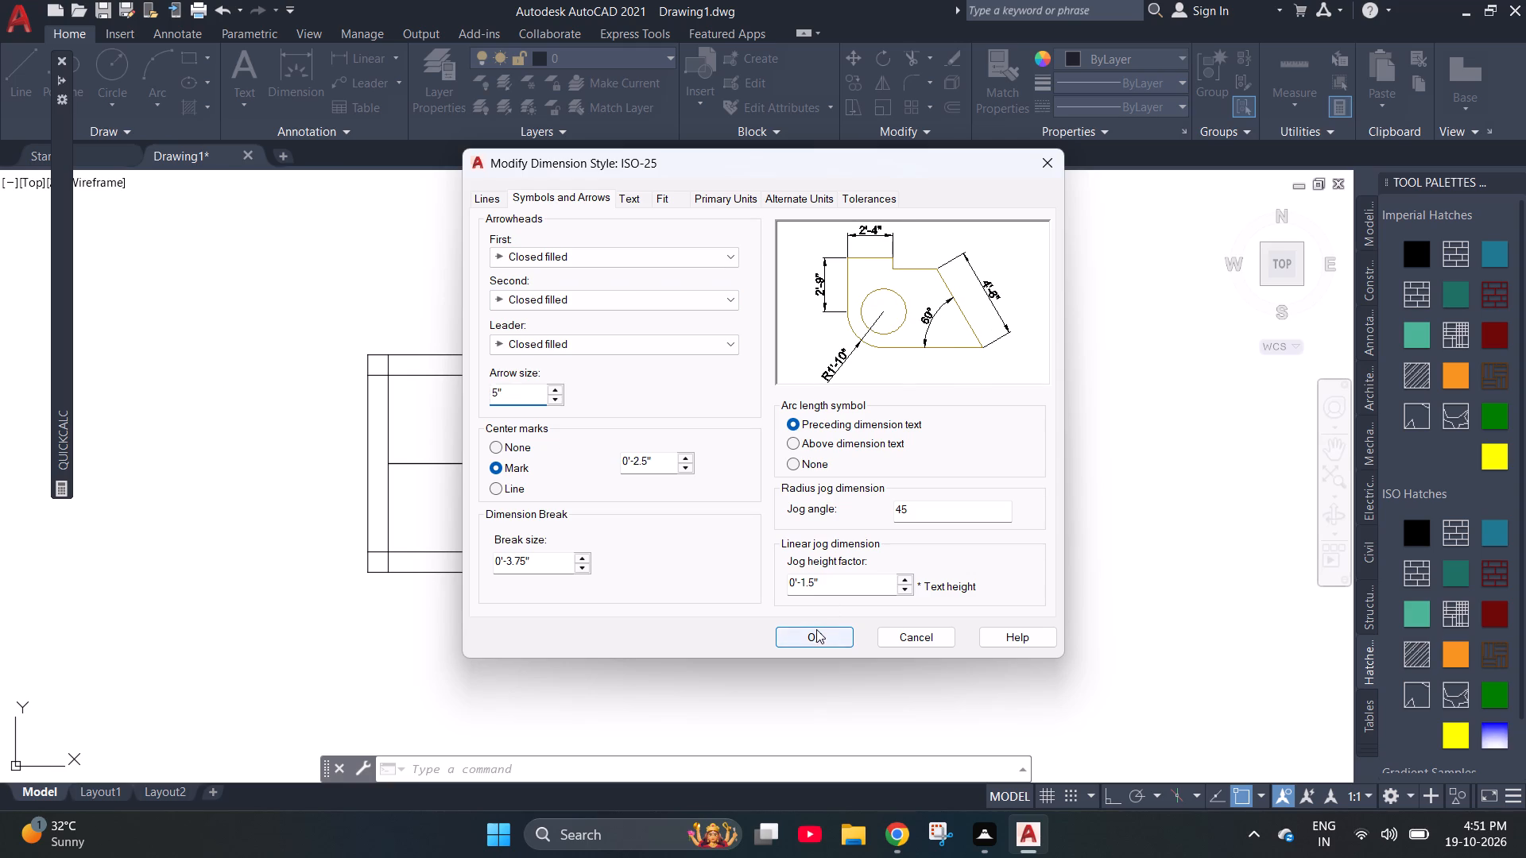
pyautogui.click(816, 629)
pyautogui.click(999, 316)
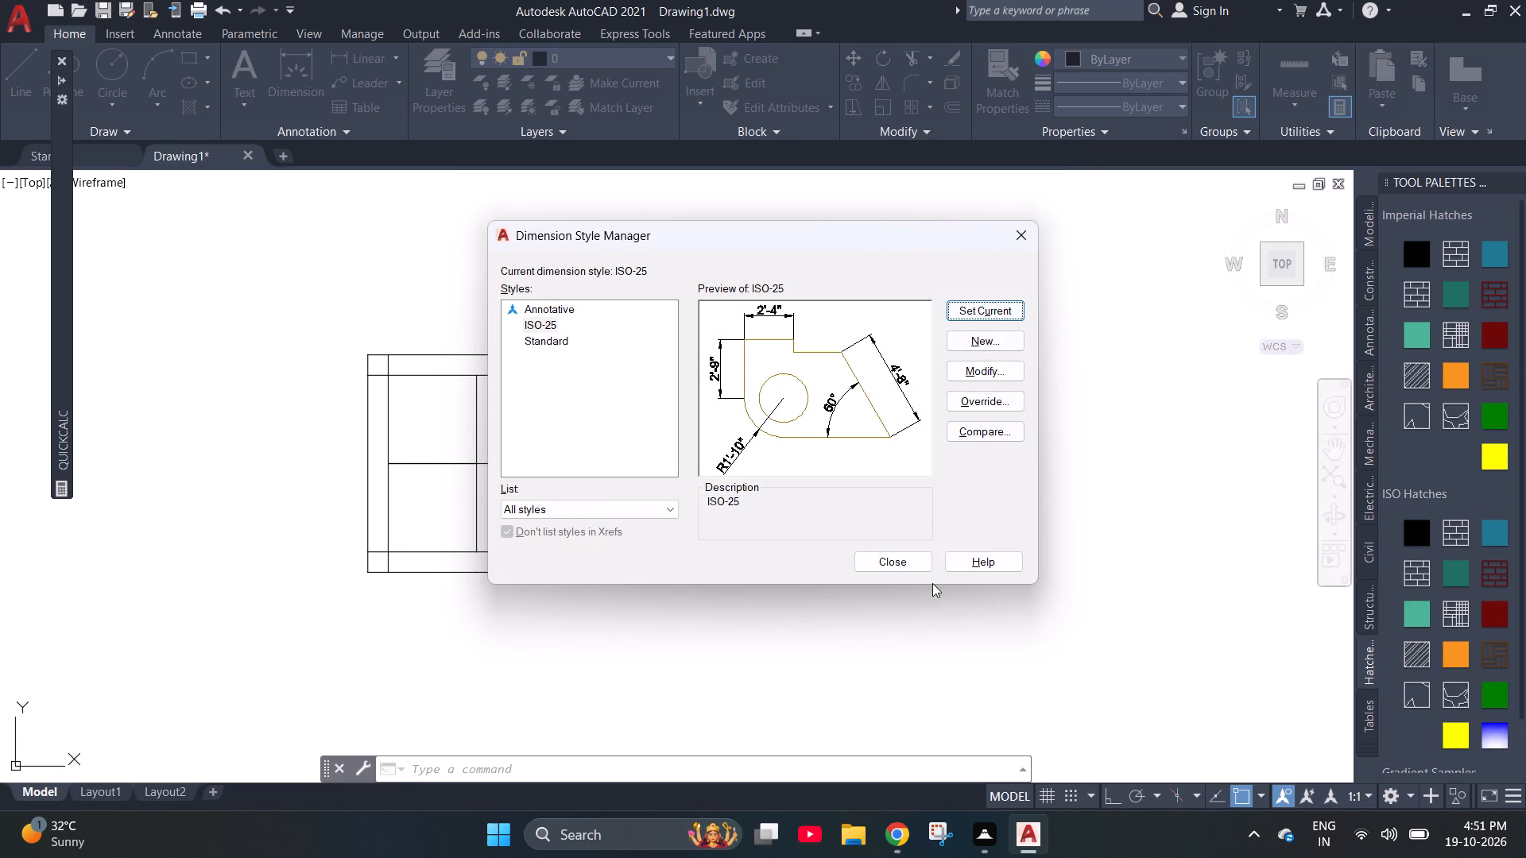
pyautogui.click(908, 564)
# Dimension the staircase's overall outer length between the top wall's outer corners, placing it above the plan.
pyautogui.scroll(1, 862, 414)
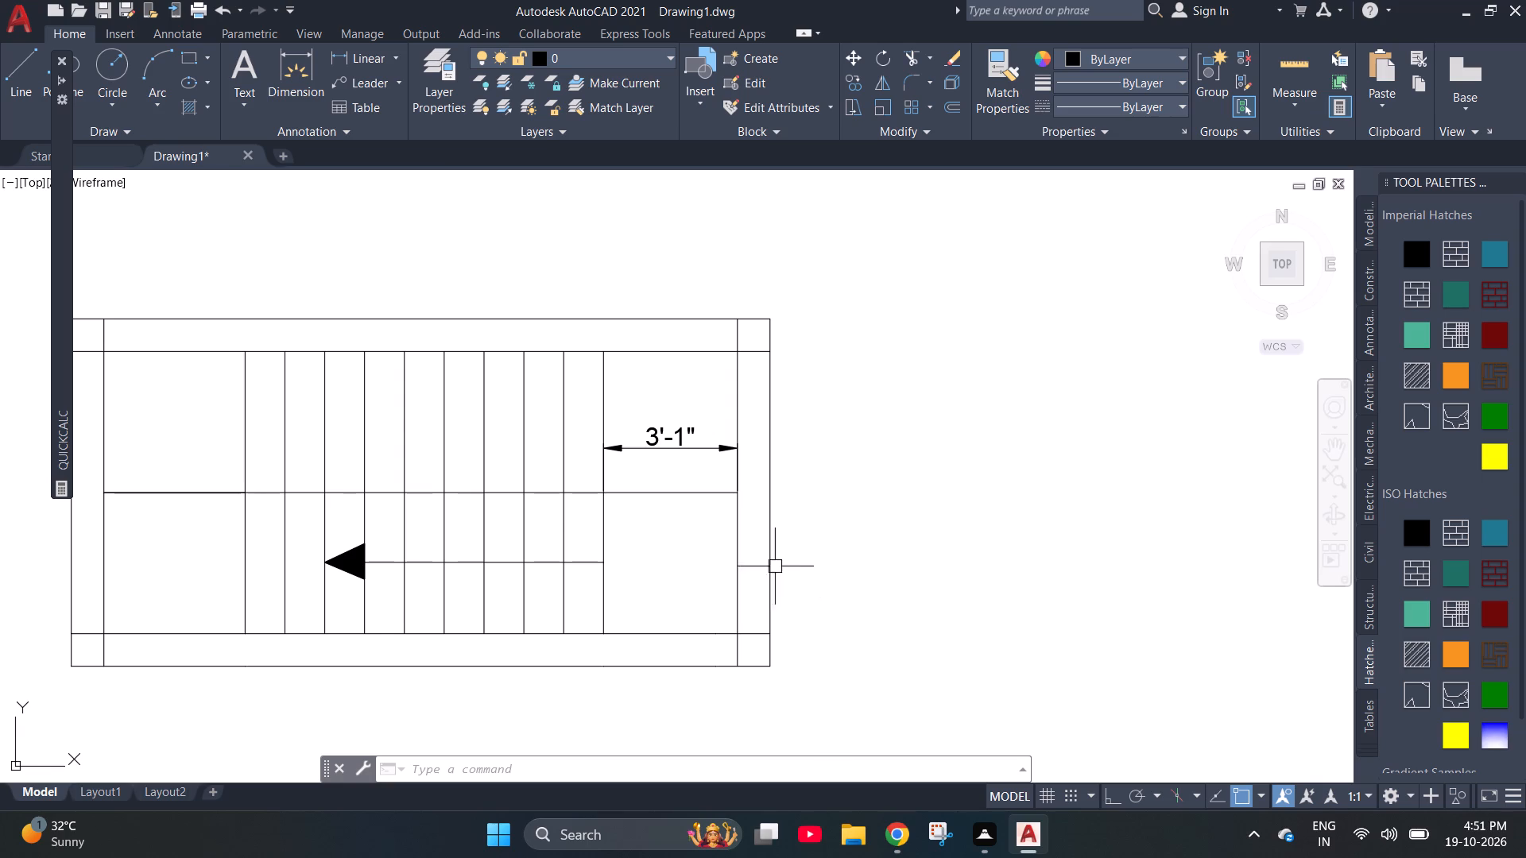
pyautogui.scroll(-1, 932, 532)
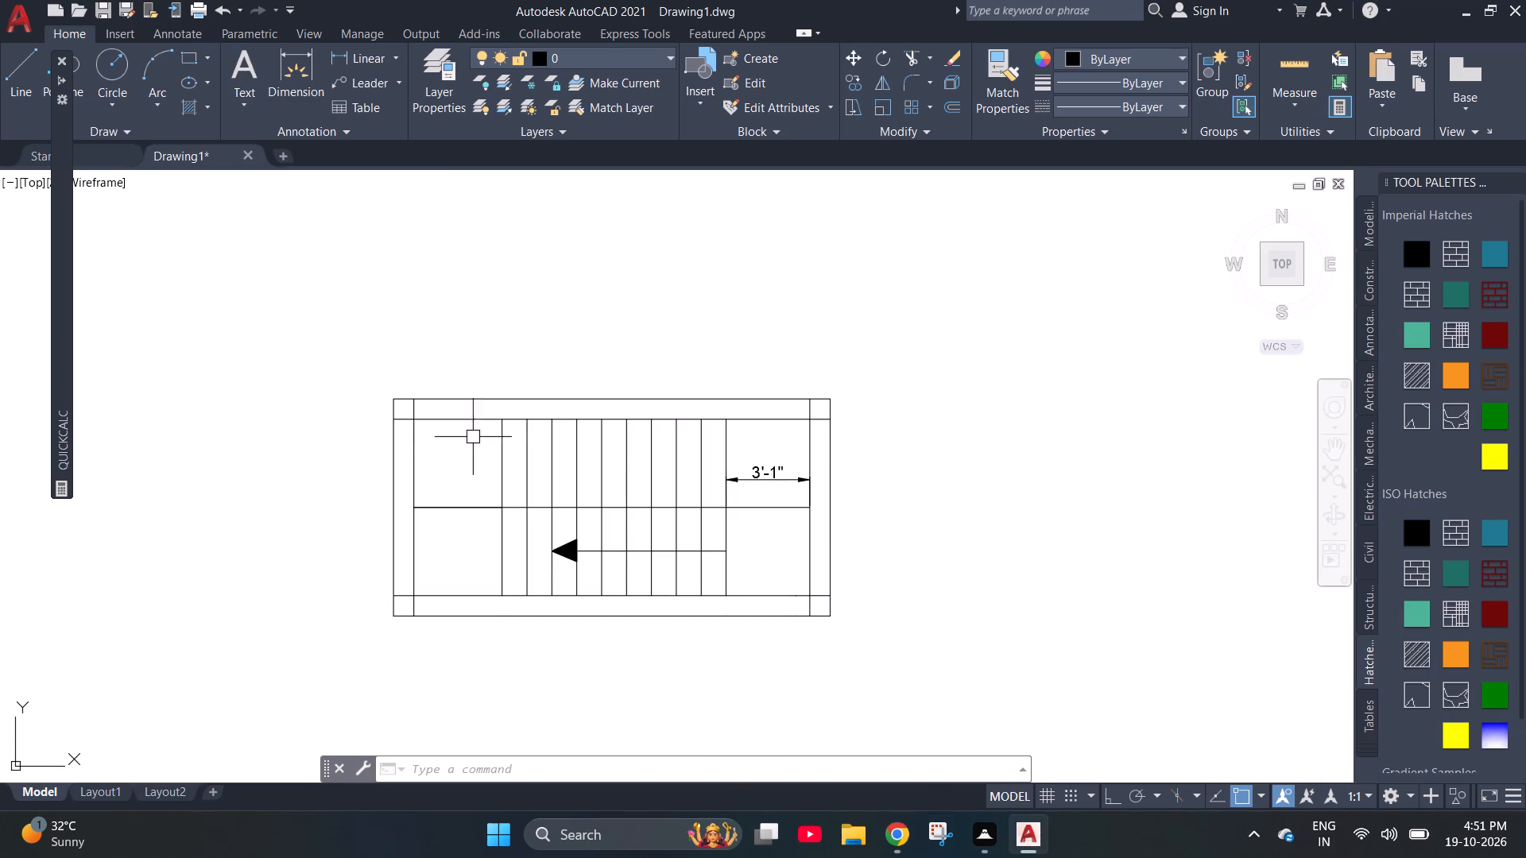
pyautogui.click(289, 65)
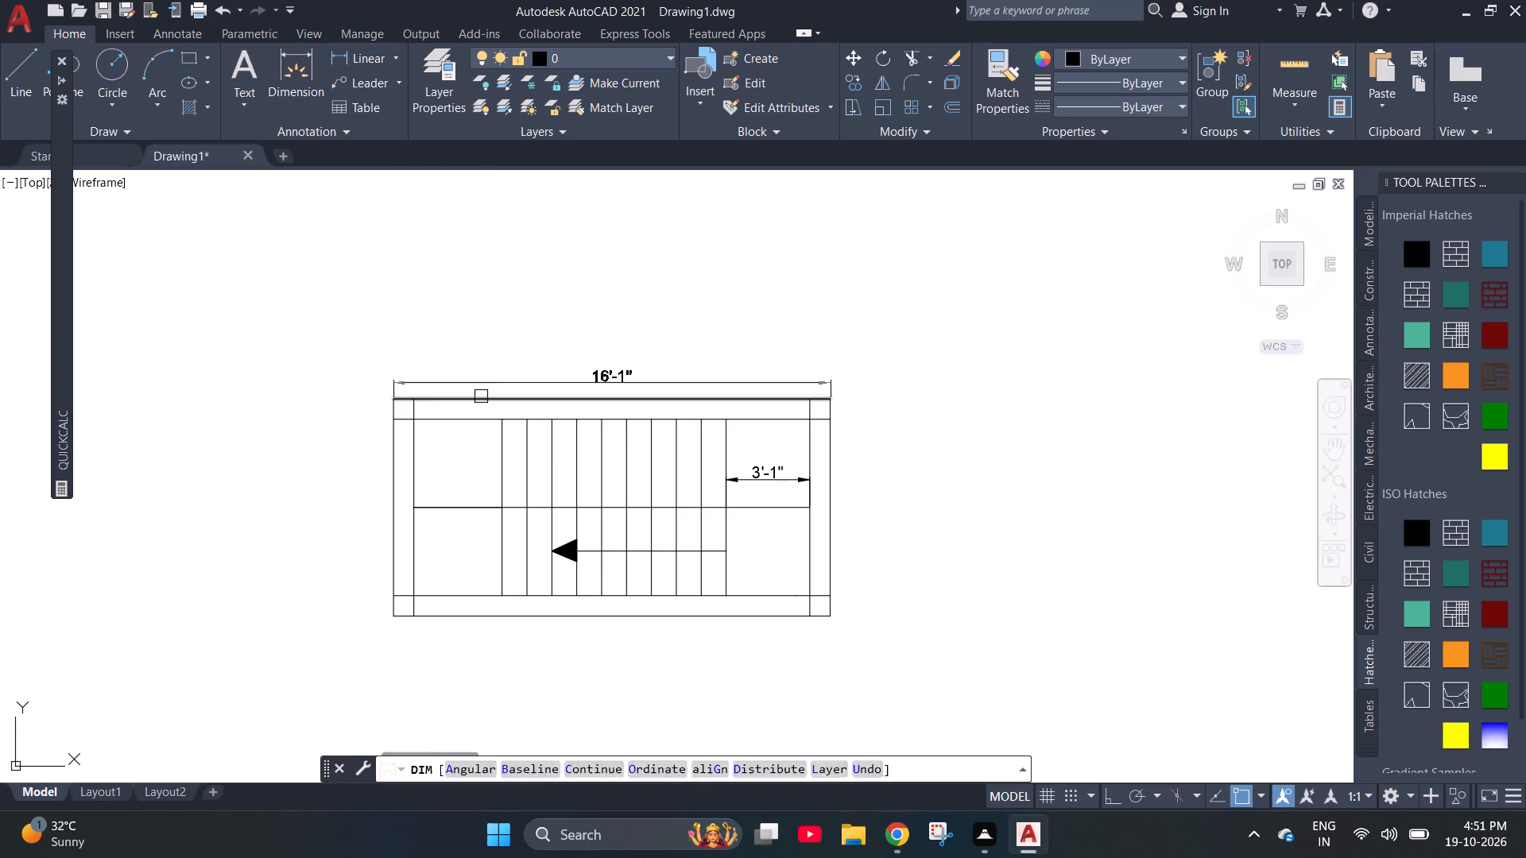
pyautogui.click(397, 386)
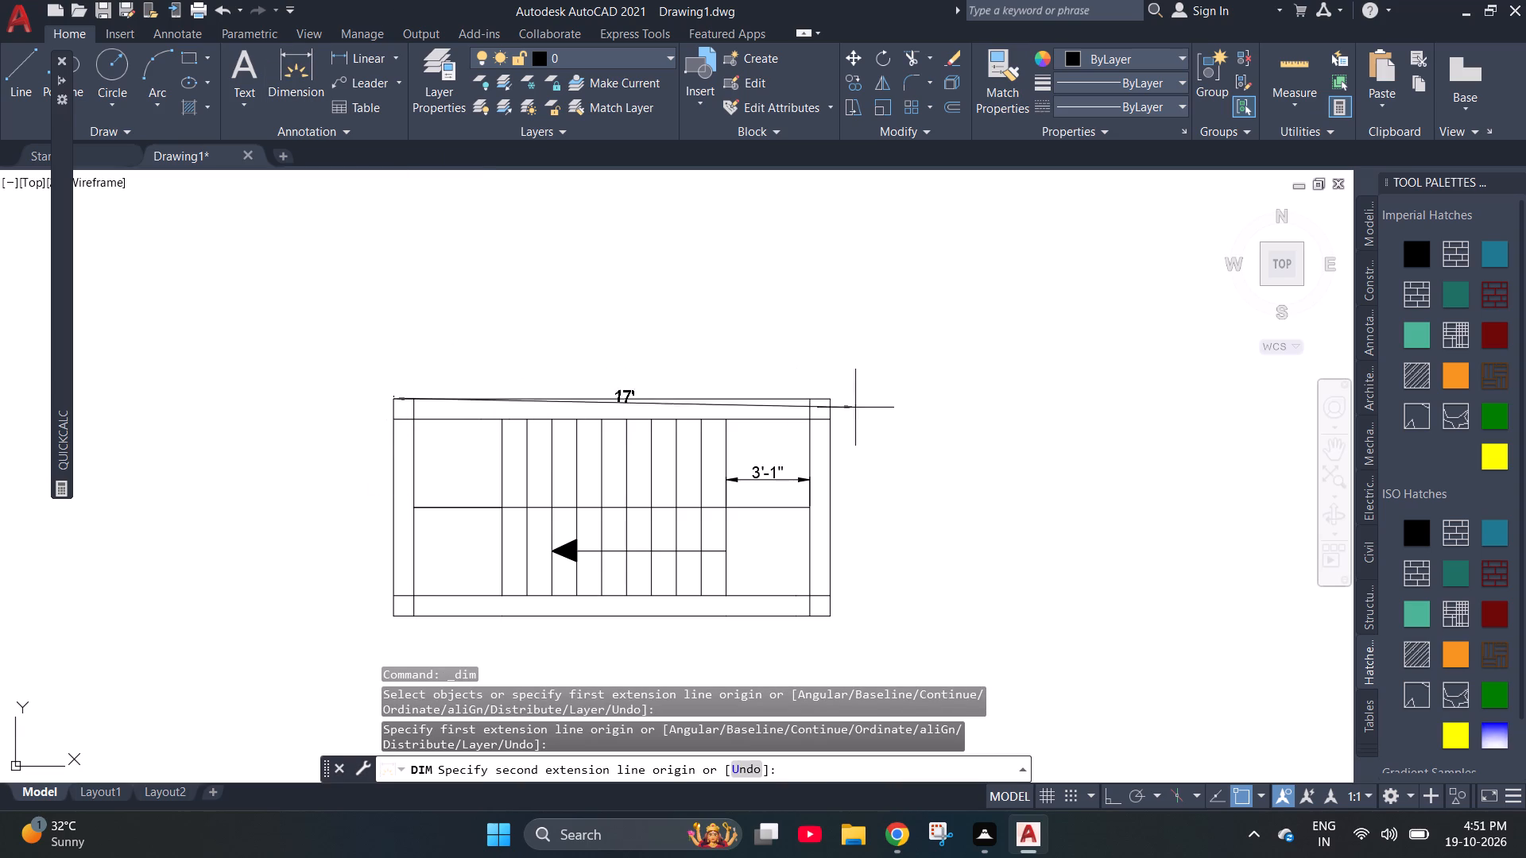
pyautogui.click(831, 399)
pyautogui.click(819, 350)
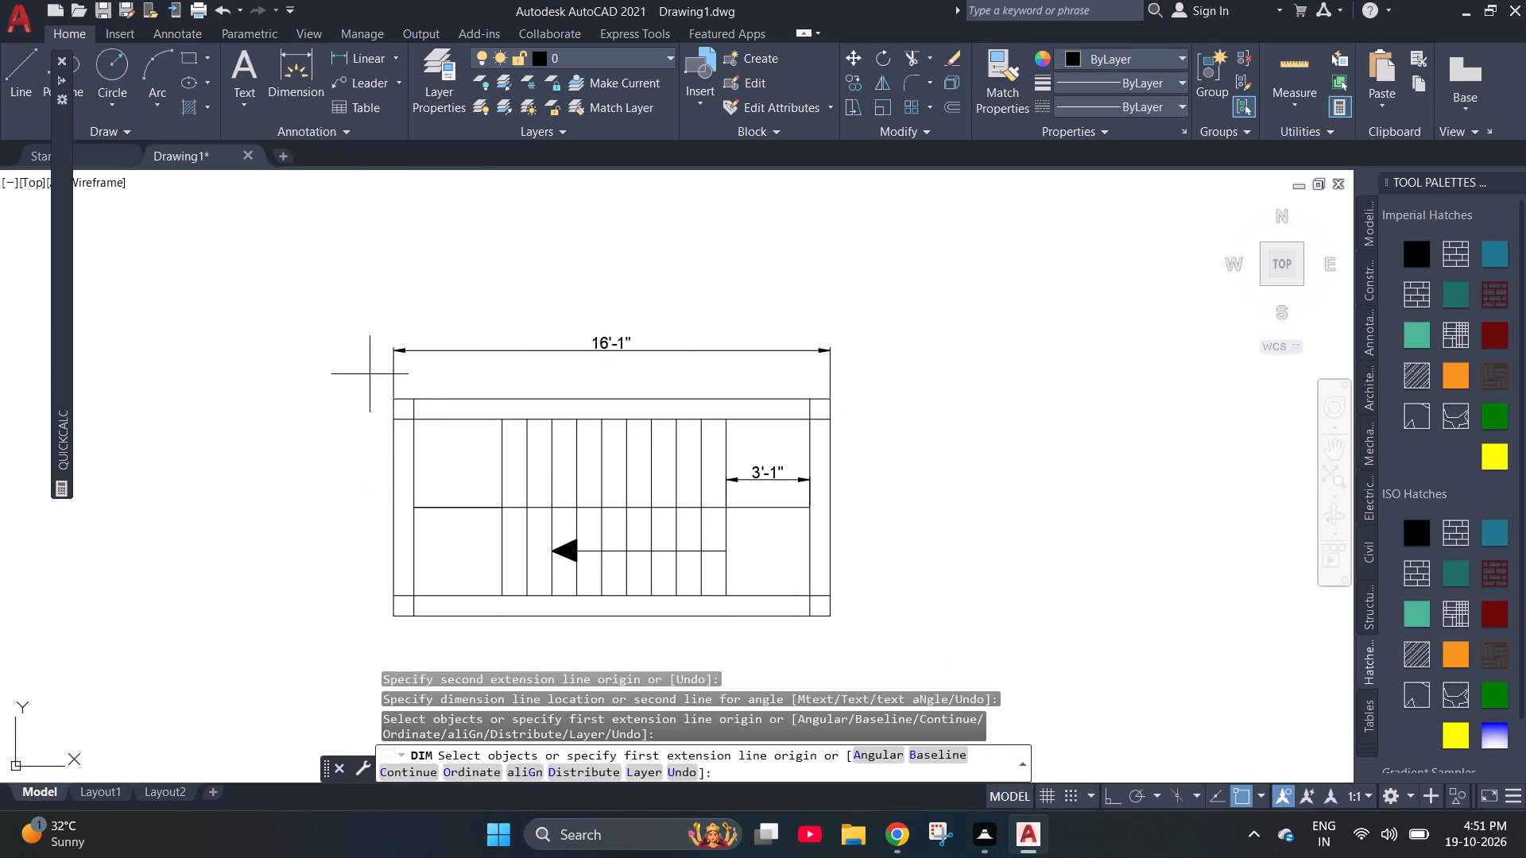
# Dimension the left wall's thickness along the plan's top edge, placing it between the plan and the overall dimension.
pyautogui.scroll(2, 410, 418)
pyautogui.click(415, 369)
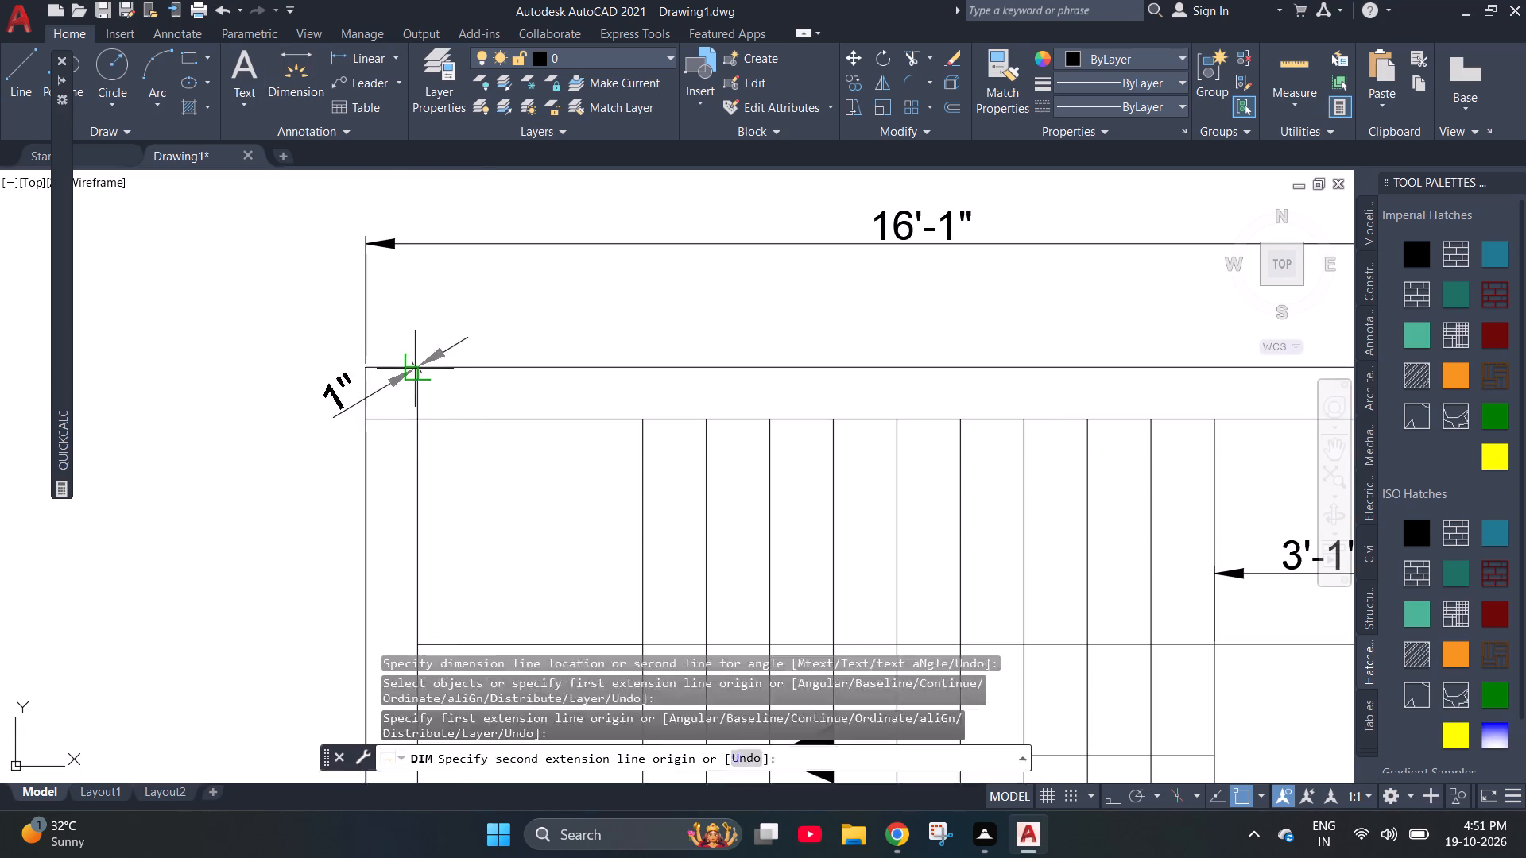
pyautogui.click(357, 369)
pyautogui.click(374, 319)
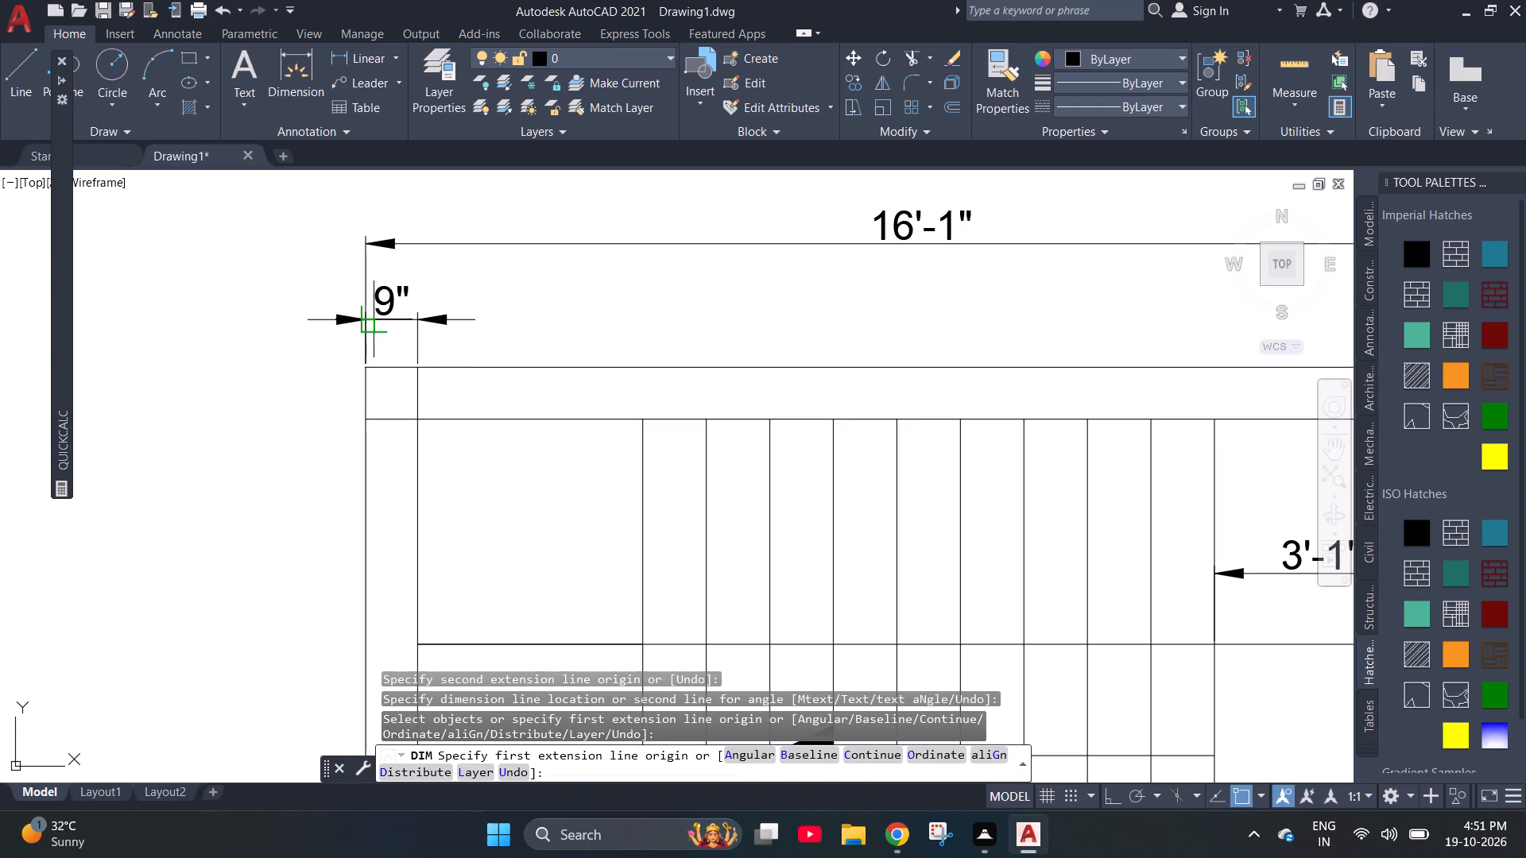
# Dimension the clear length between the left and right walls' inner faces, placing it just below the overall dimension.
pyautogui.click(420, 369)
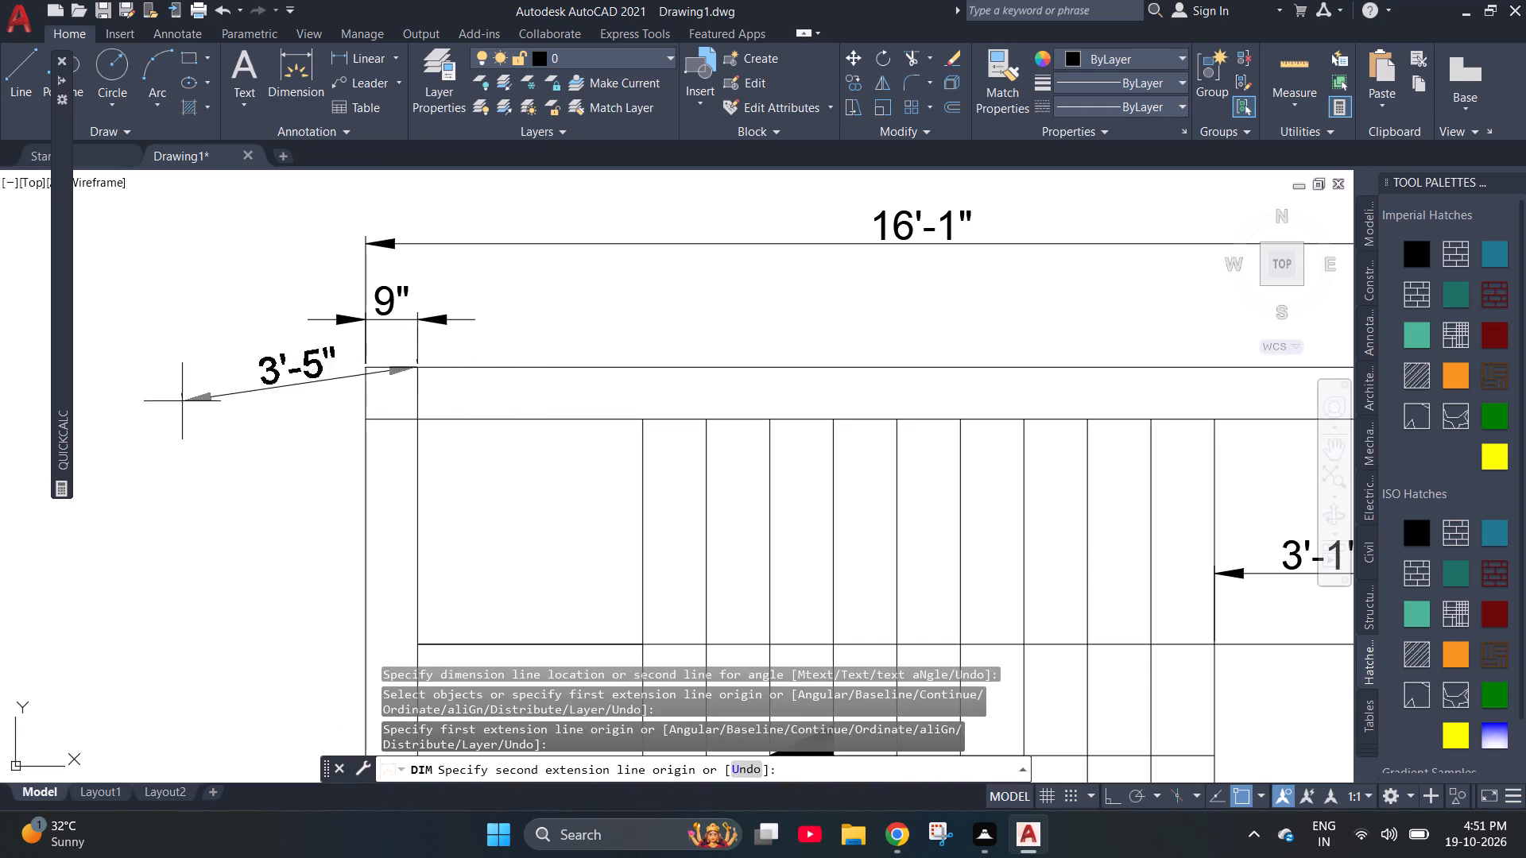
pyautogui.scroll(-2, 180, 401)
pyautogui.click(673, 379)
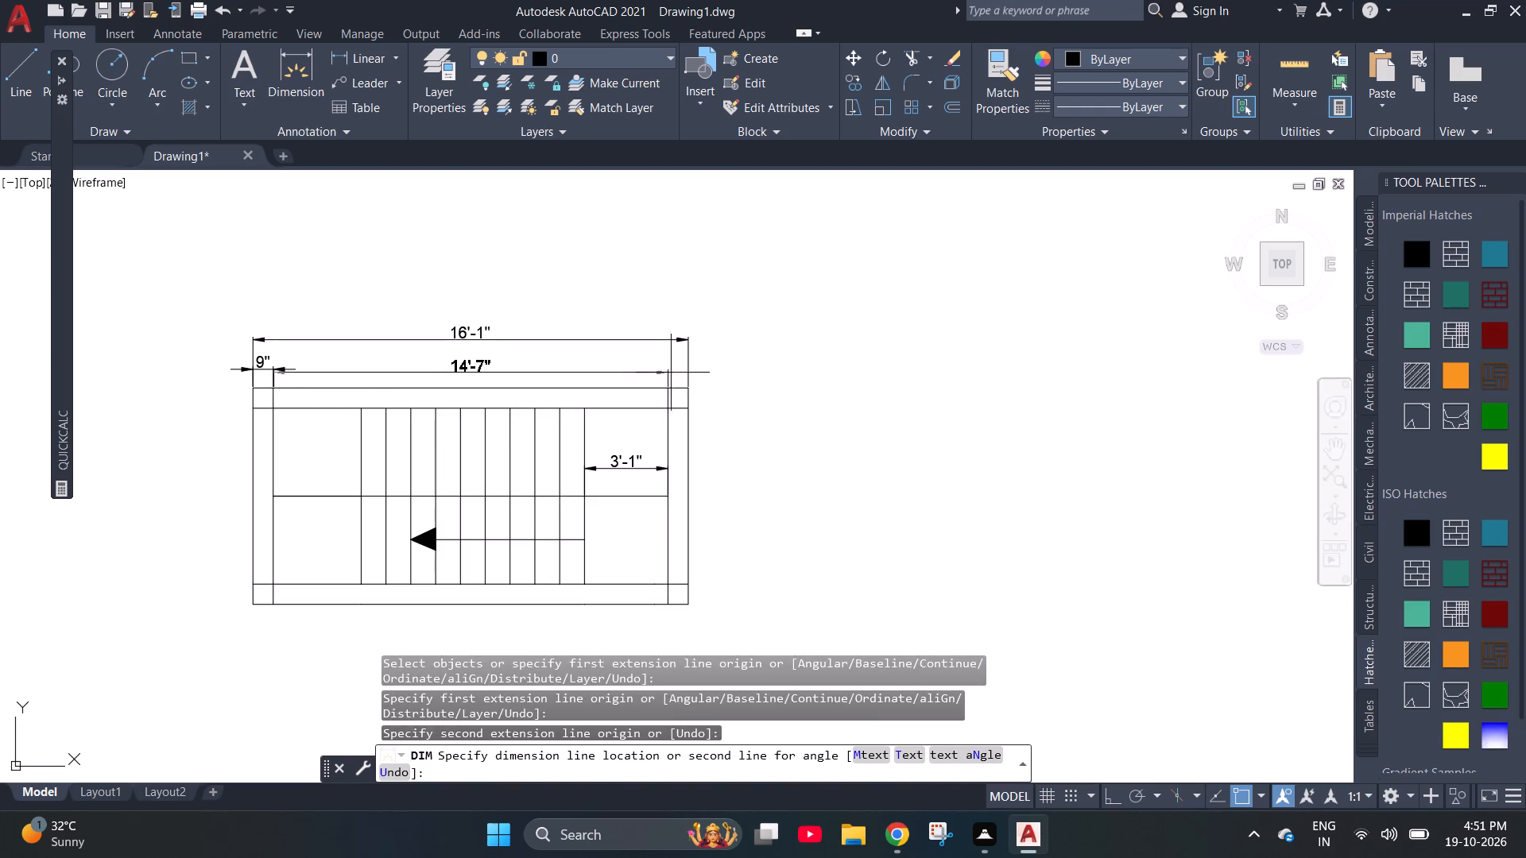
pyautogui.click(669, 365)
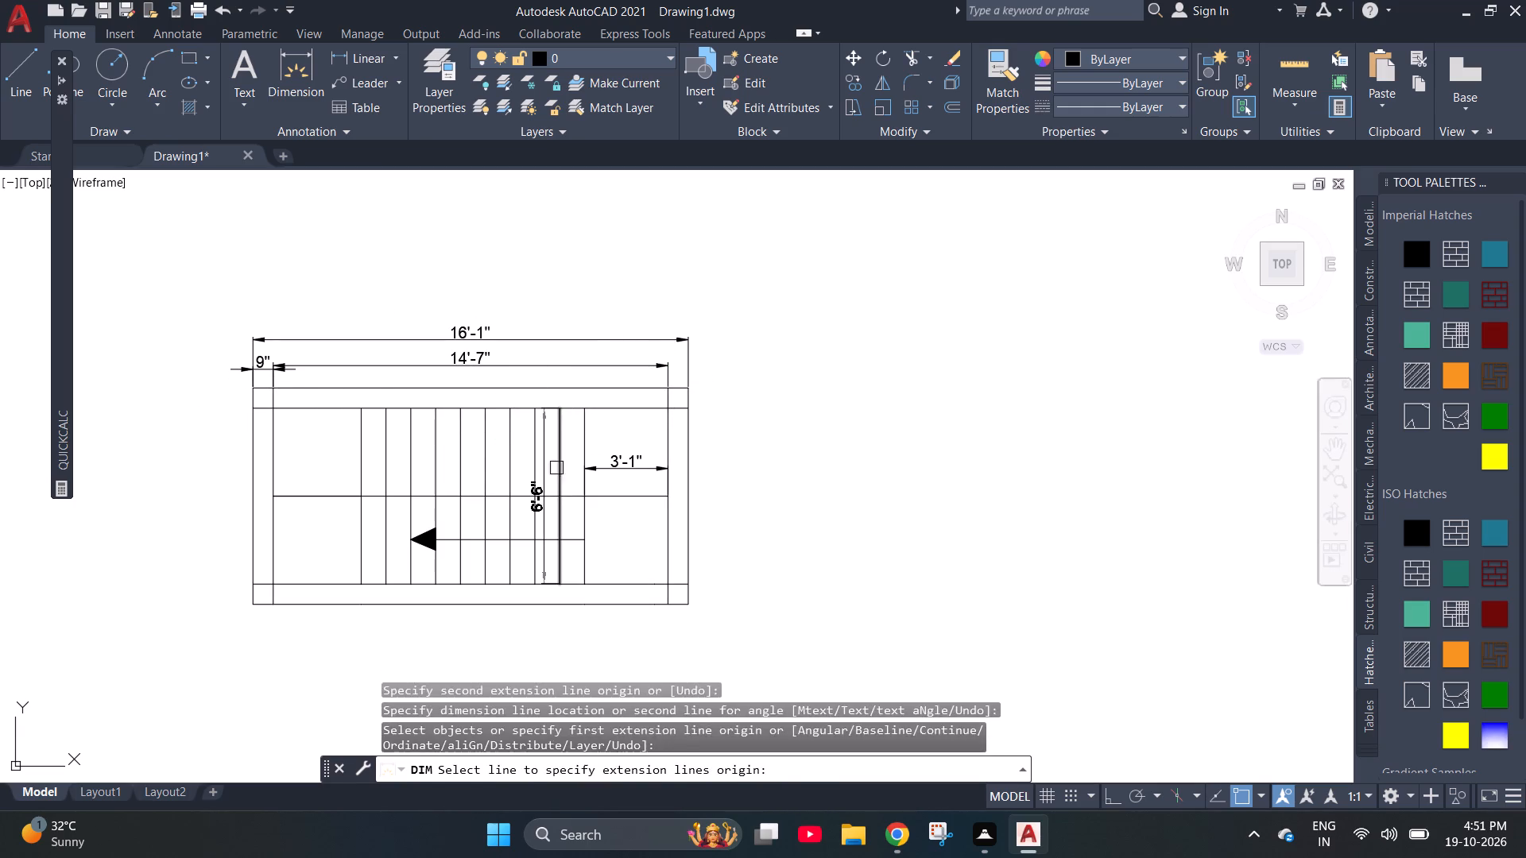
# Dimension the right wall's thickness along the plan's top edge, placing it just above the wall.
pyautogui.scroll(3, 672, 402)
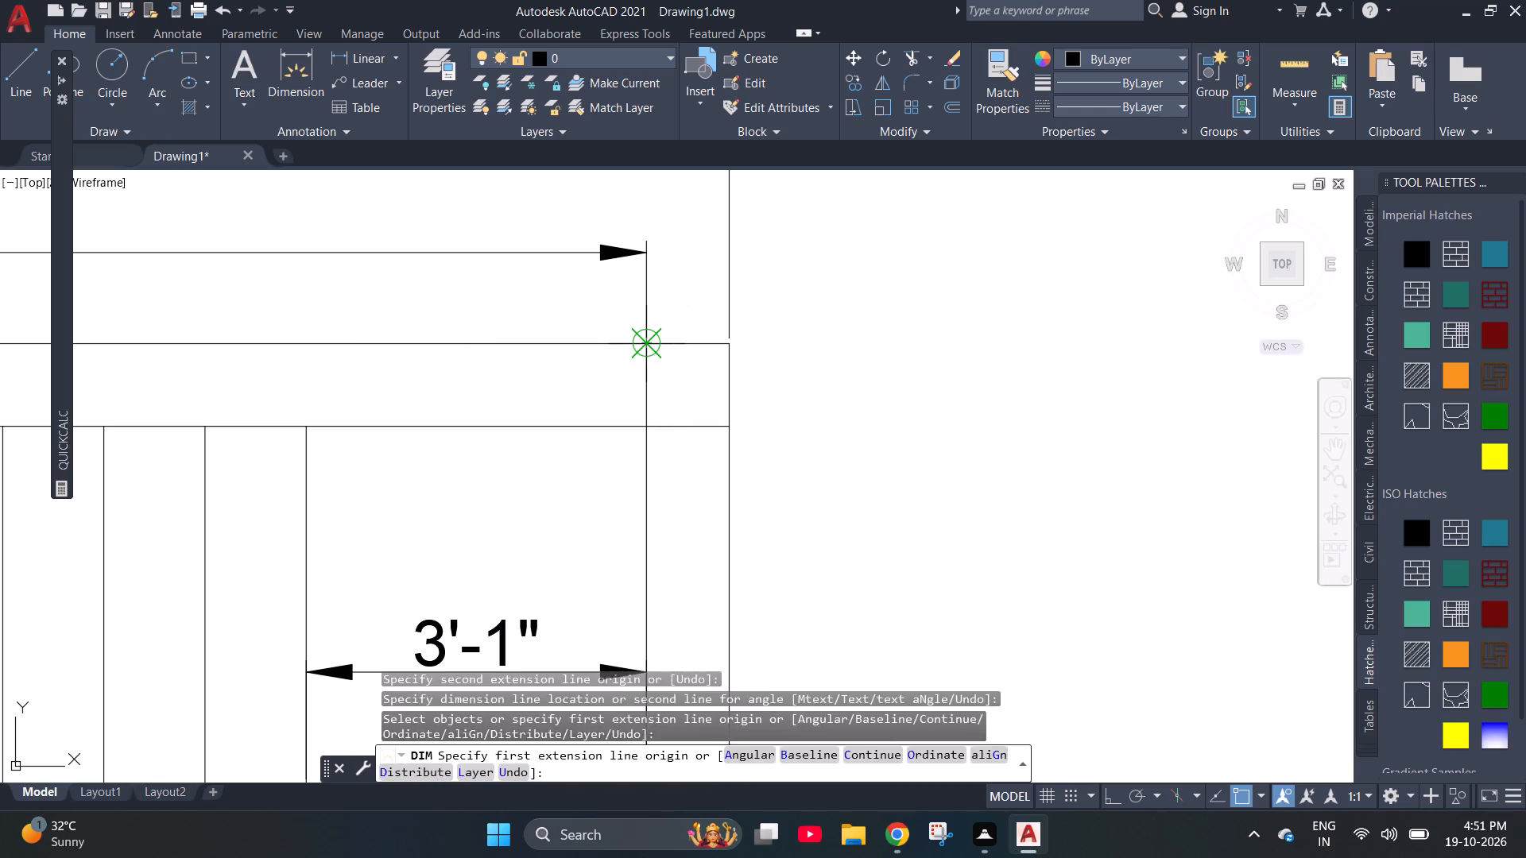
pyautogui.click(645, 330)
pyautogui.click(734, 337)
pyautogui.click(734, 300)
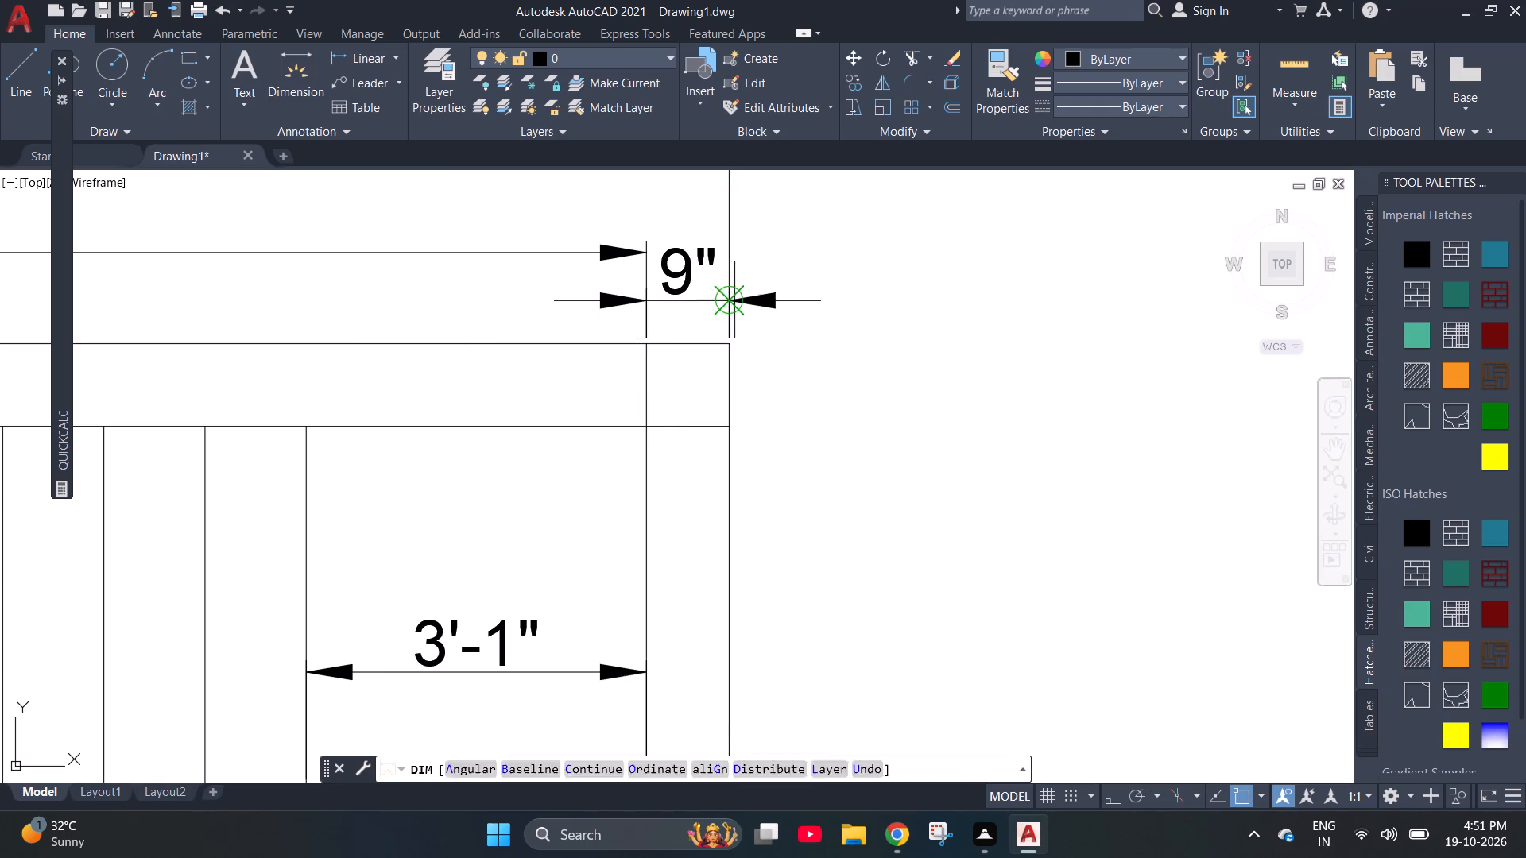
# Dimension the bottom wall's thickness at its left end, placing the vertical dimension outside the plan to the left.
pyautogui.scroll(-3, 982, 370)
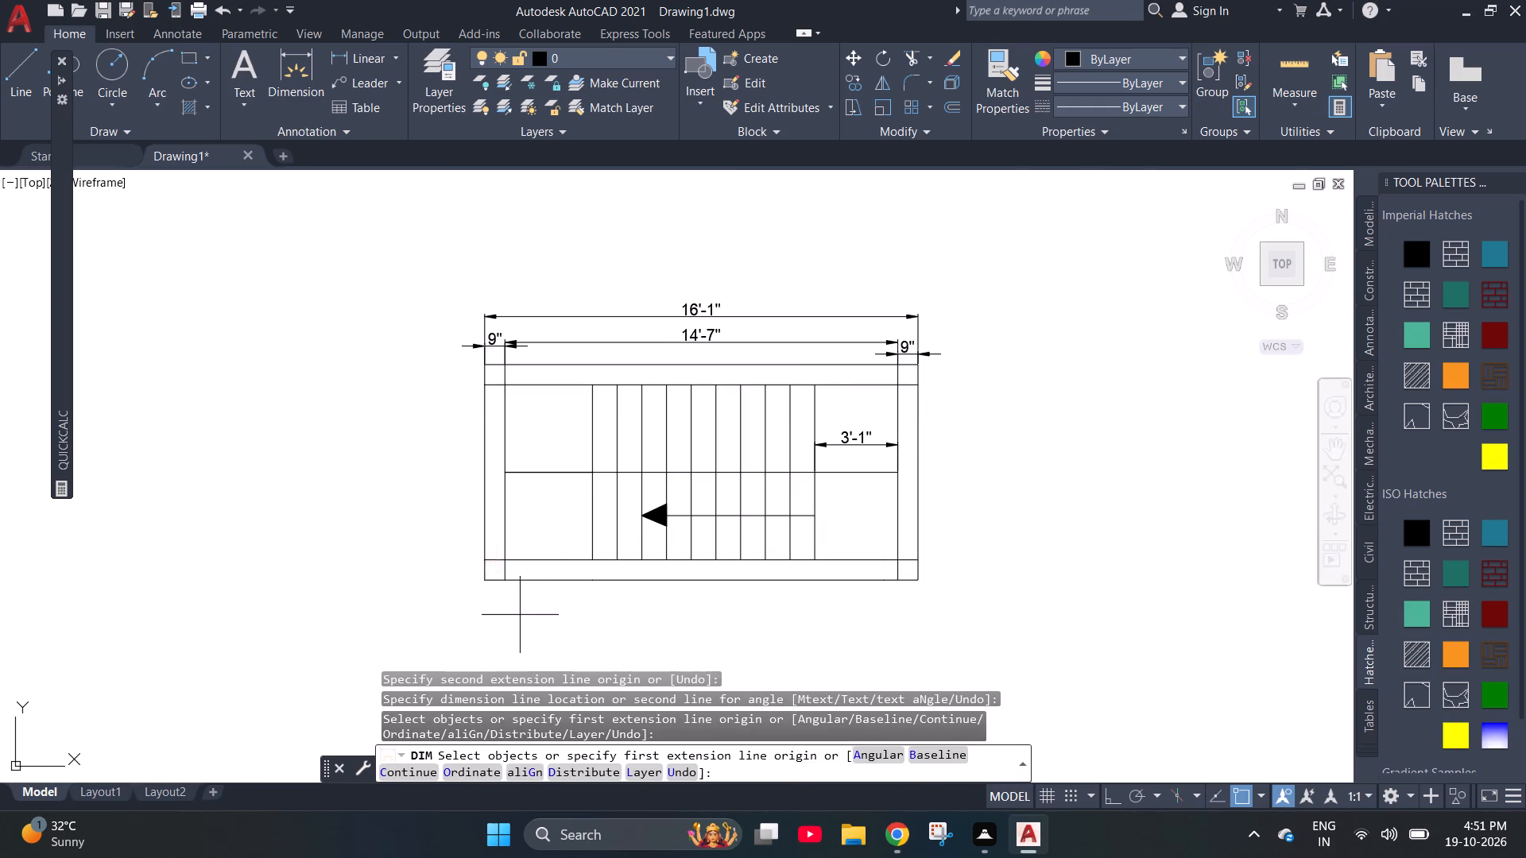
pyautogui.scroll(3, 520, 615)
pyautogui.scroll(-2, 503, 593)
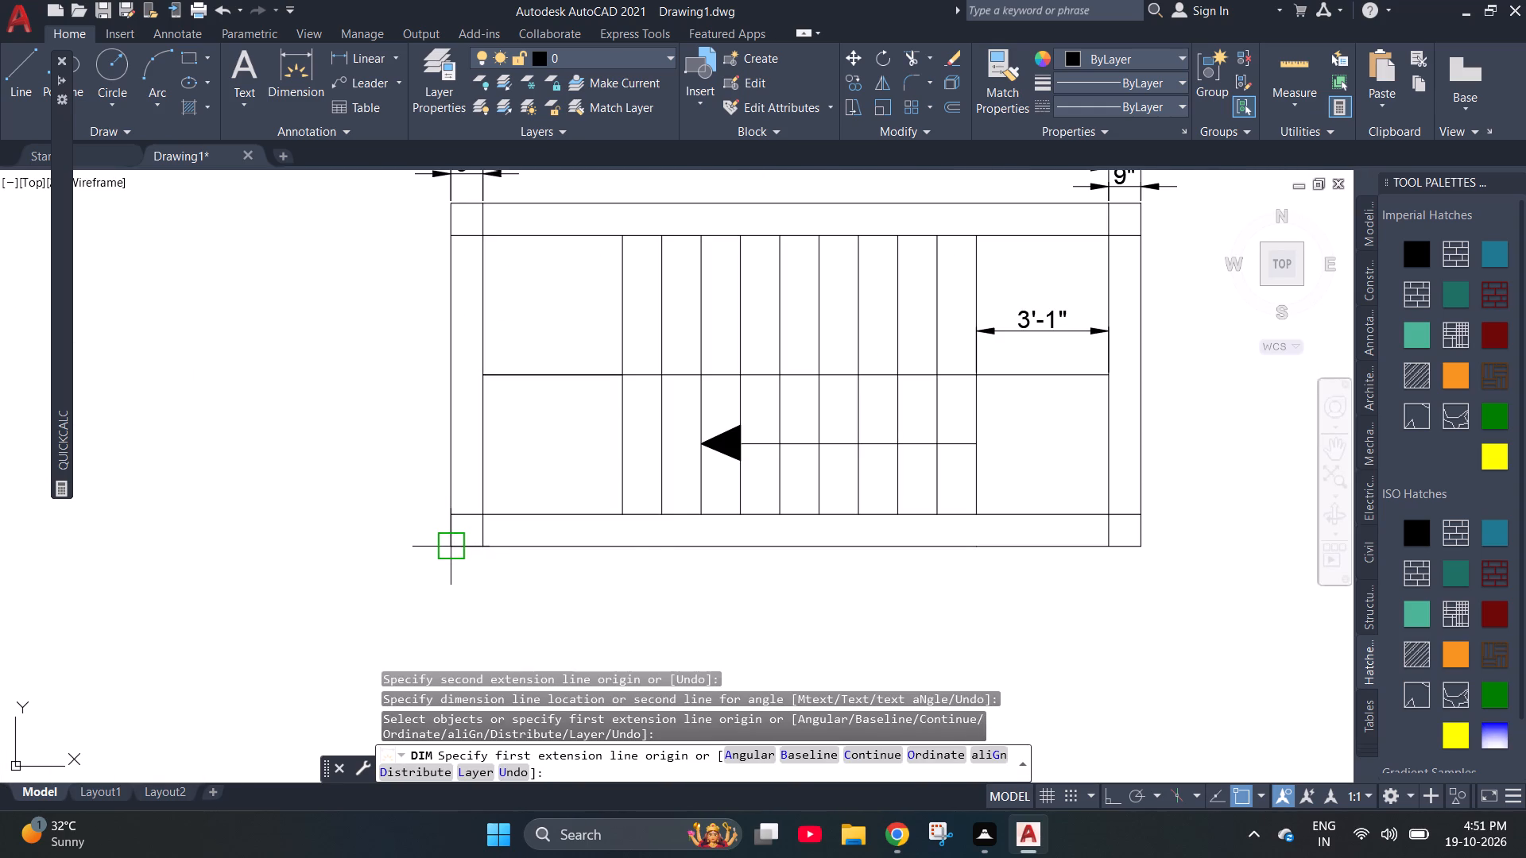
pyautogui.click(457, 550)
pyautogui.click(455, 507)
pyautogui.click(300, 499)
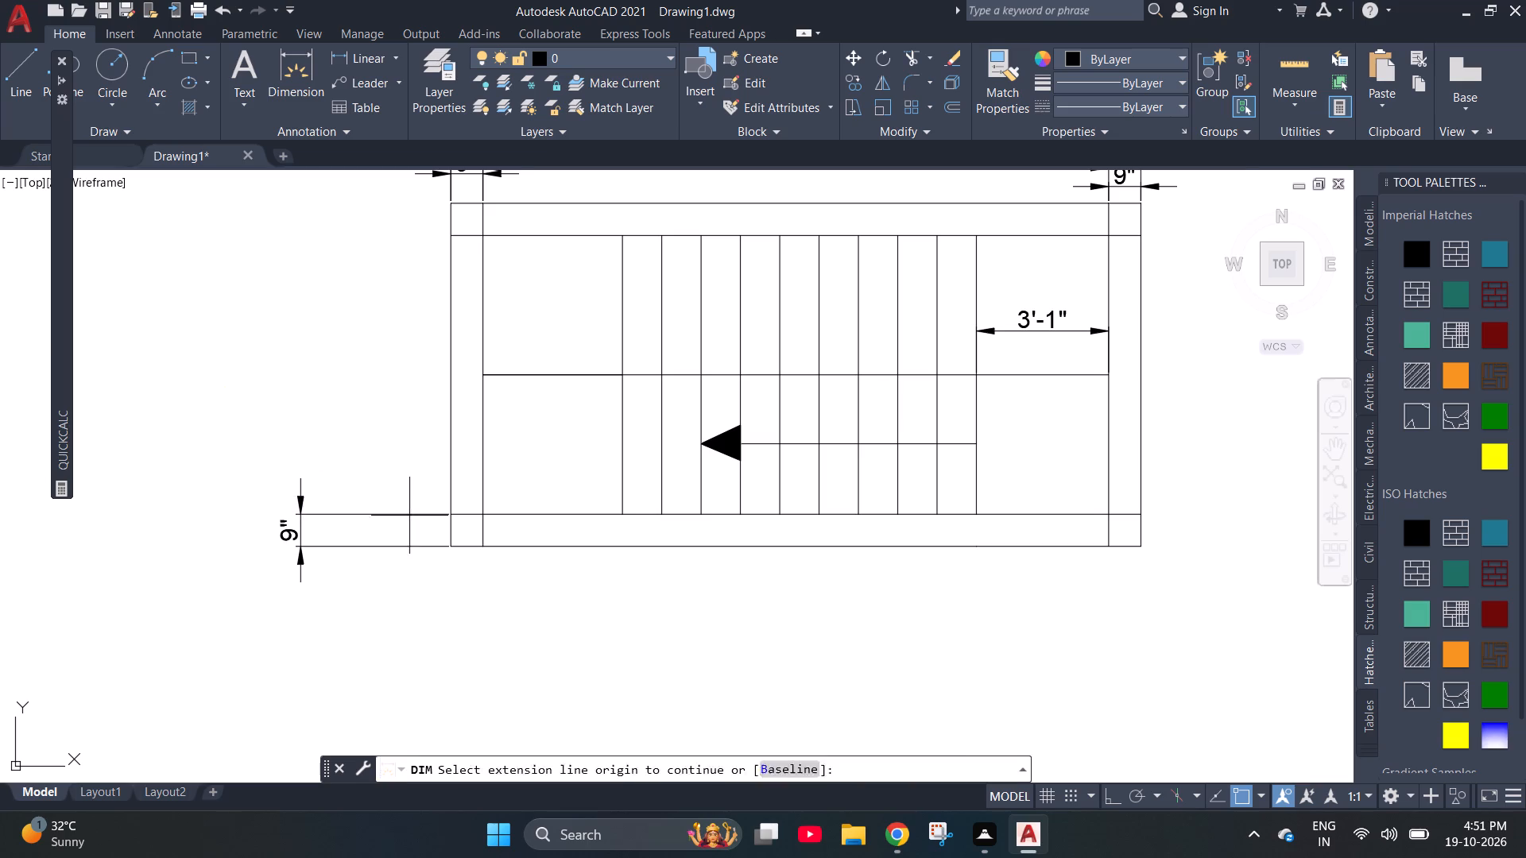
# Dimension the clear width between the bottom and top walls' inner faces, placing it vertically outside the left wall.
pyautogui.scroll(1, 418, 519)
pyautogui.click(470, 504)
pyautogui.scroll(-1, 487, 570)
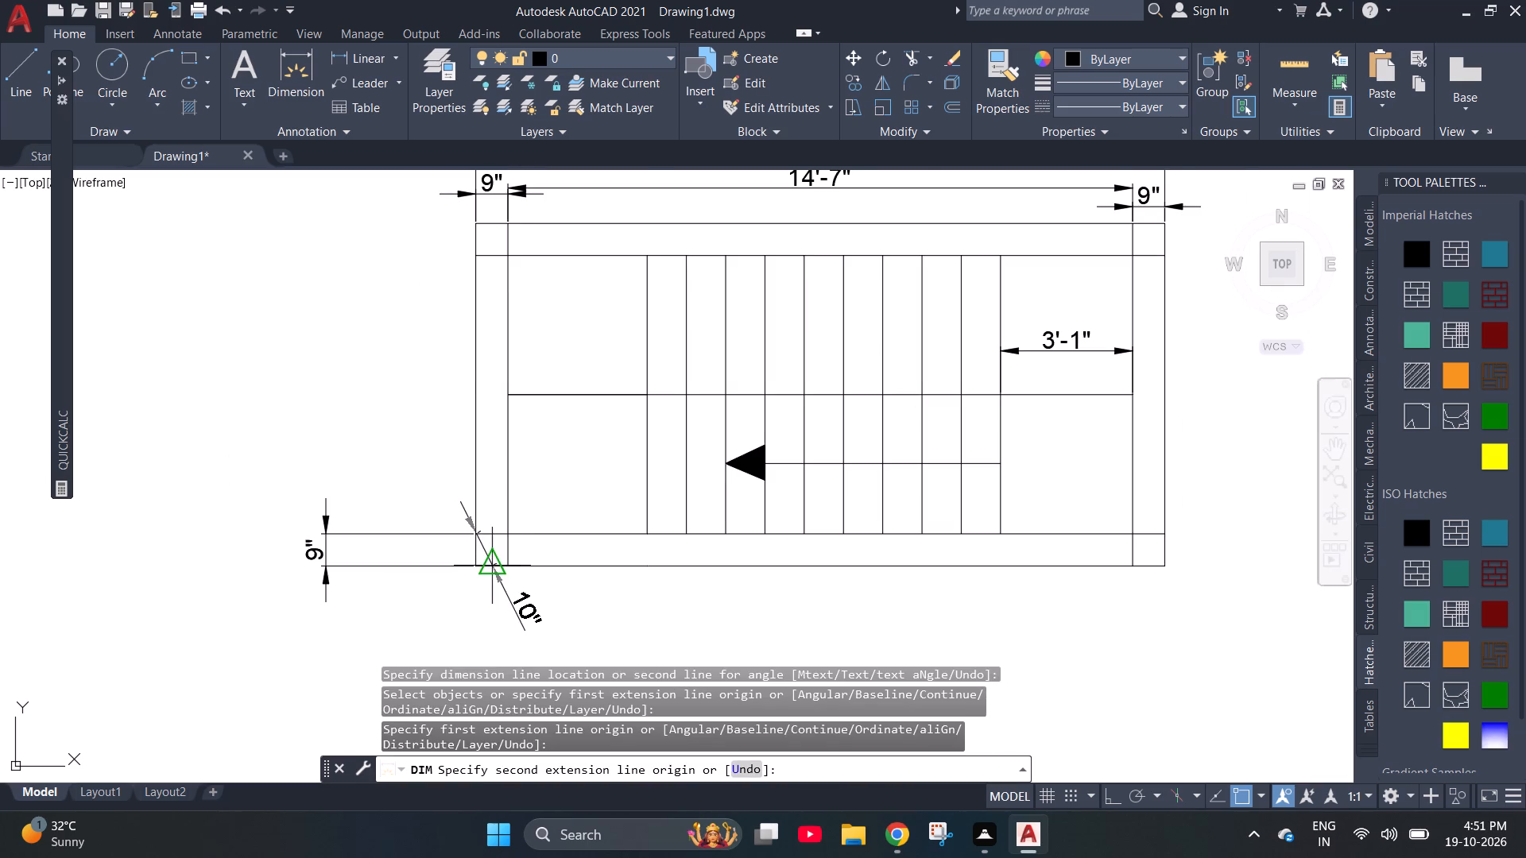
pyautogui.click(469, 264)
pyautogui.click(416, 276)
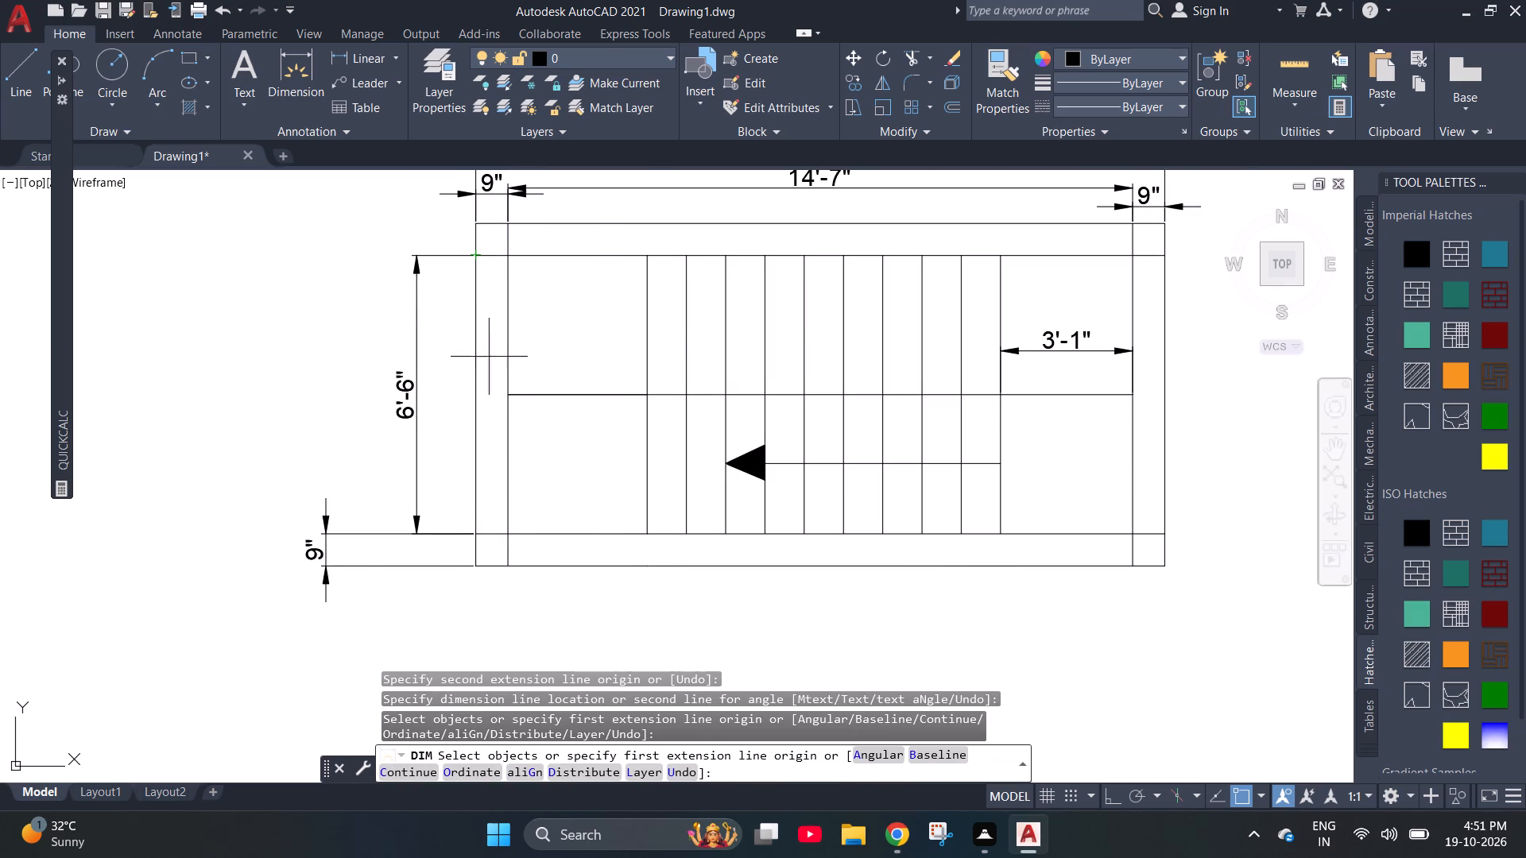
# Dimension the top wall's thickness at its left end, placing the vertical dimension just outside the plan to the left.
pyautogui.scroll(-1, 548, 488)
pyautogui.scroll(2, 517, 280)
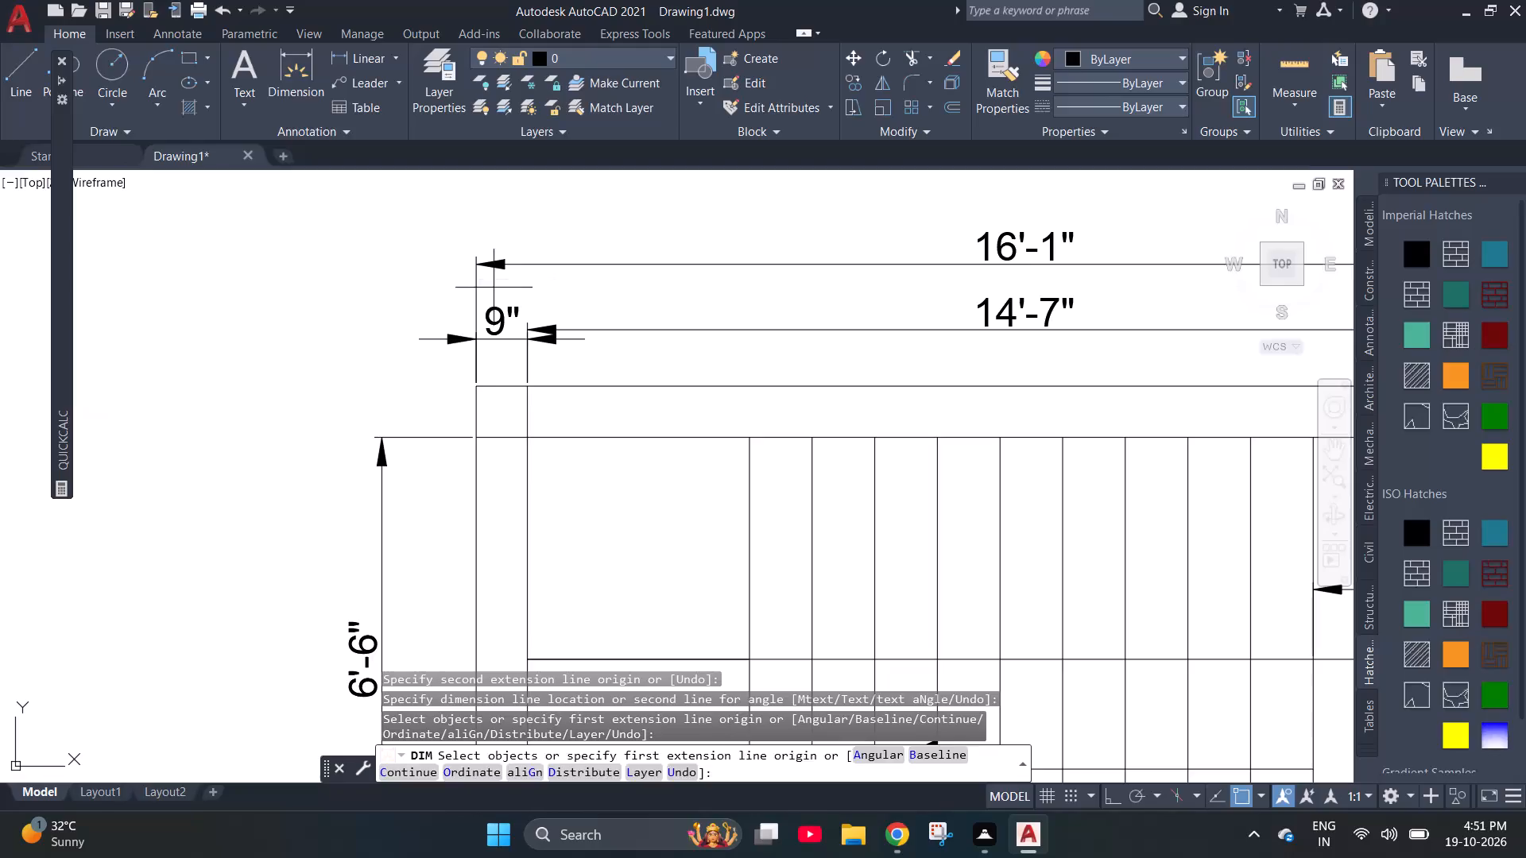
pyautogui.click(477, 385)
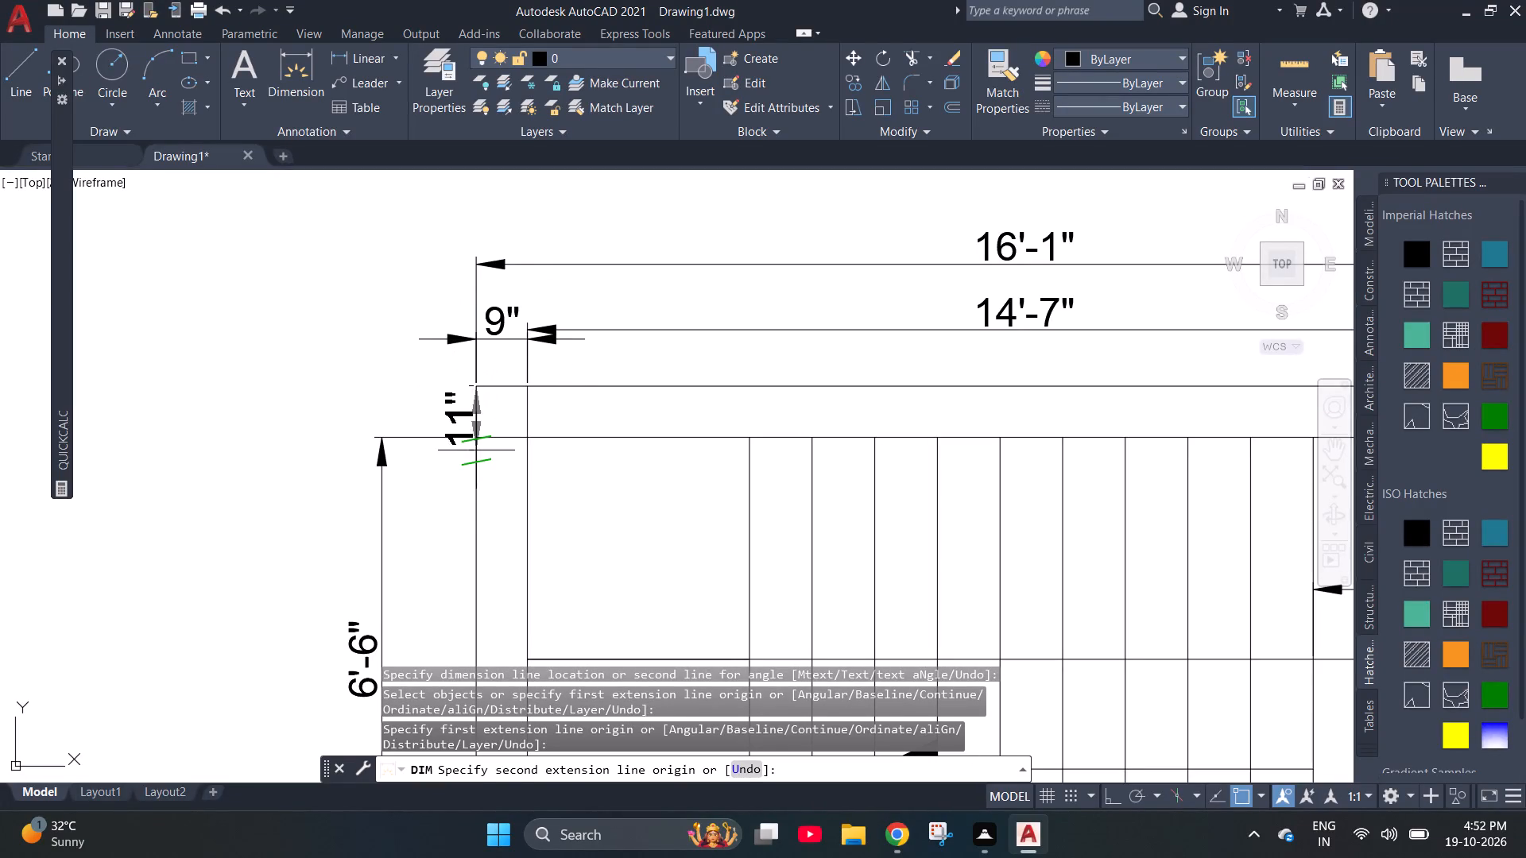
pyautogui.scroll(3, 473, 440)
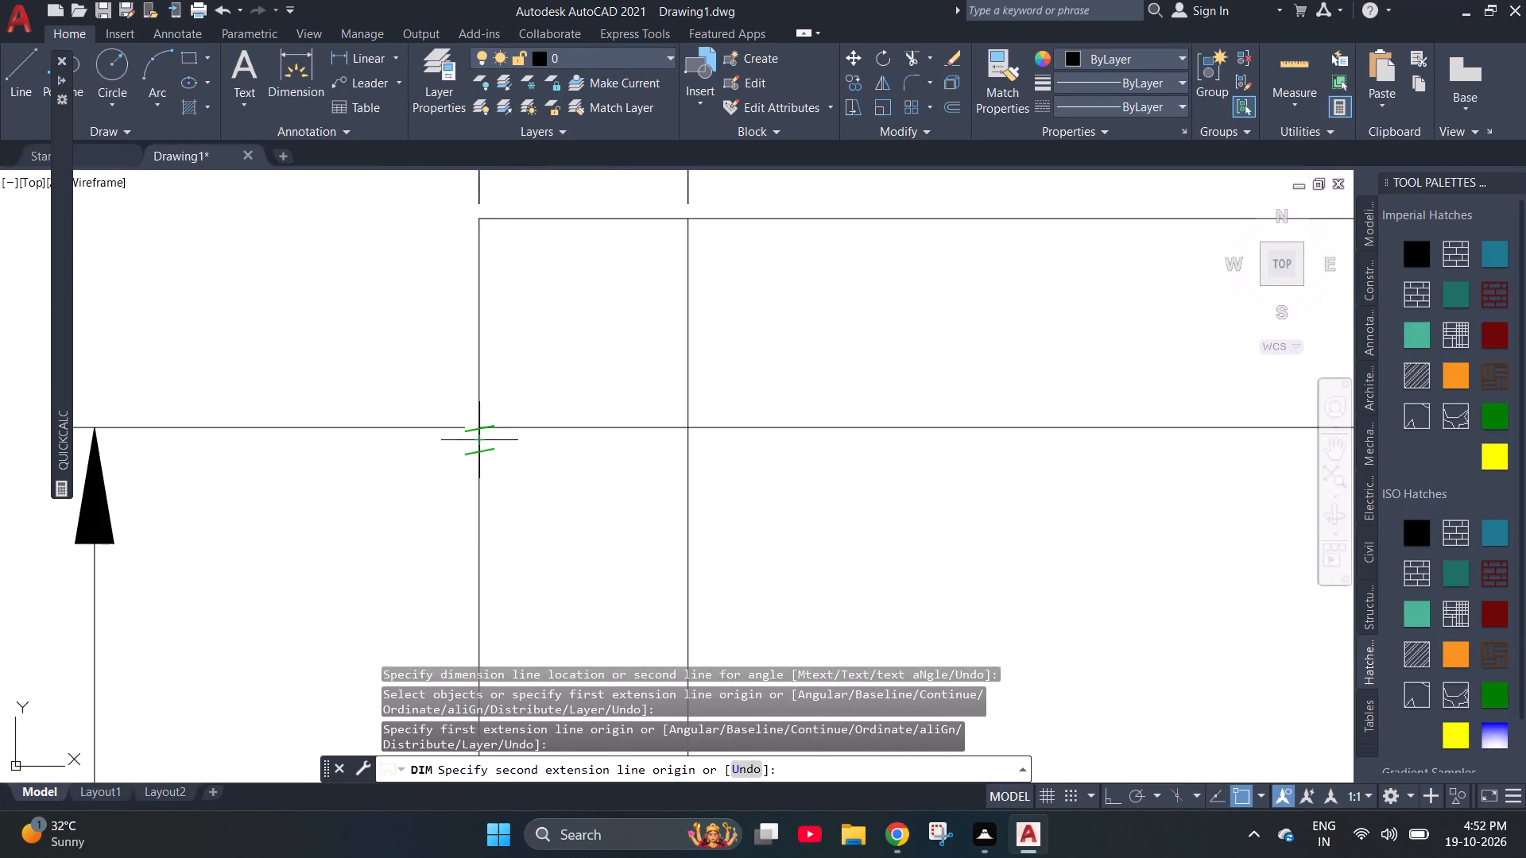
pyautogui.scroll(3, 474, 427)
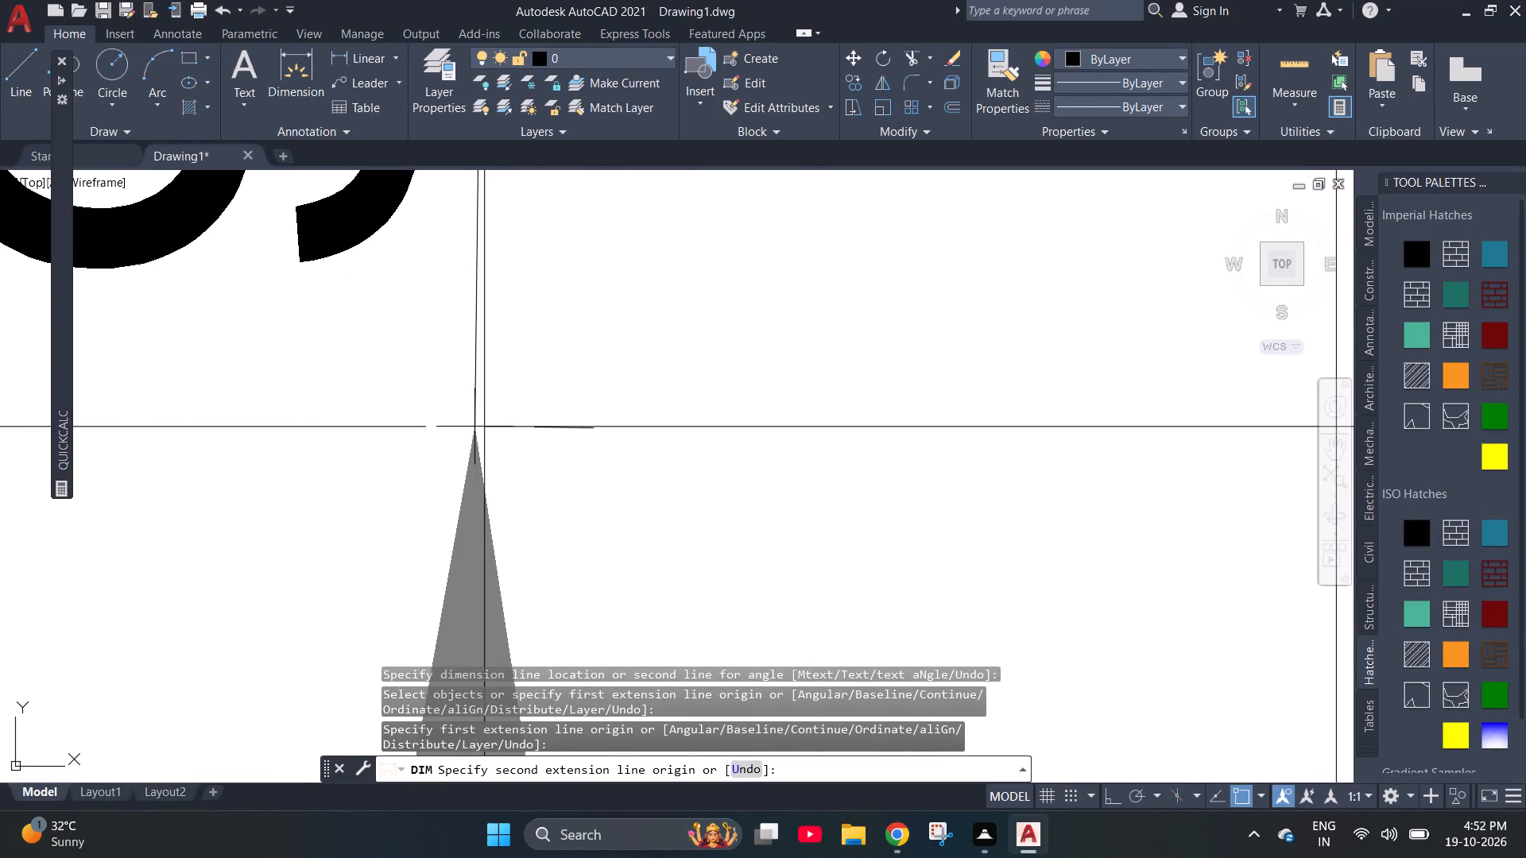
pyautogui.click(482, 426)
pyautogui.scroll(-4, 495, 429)
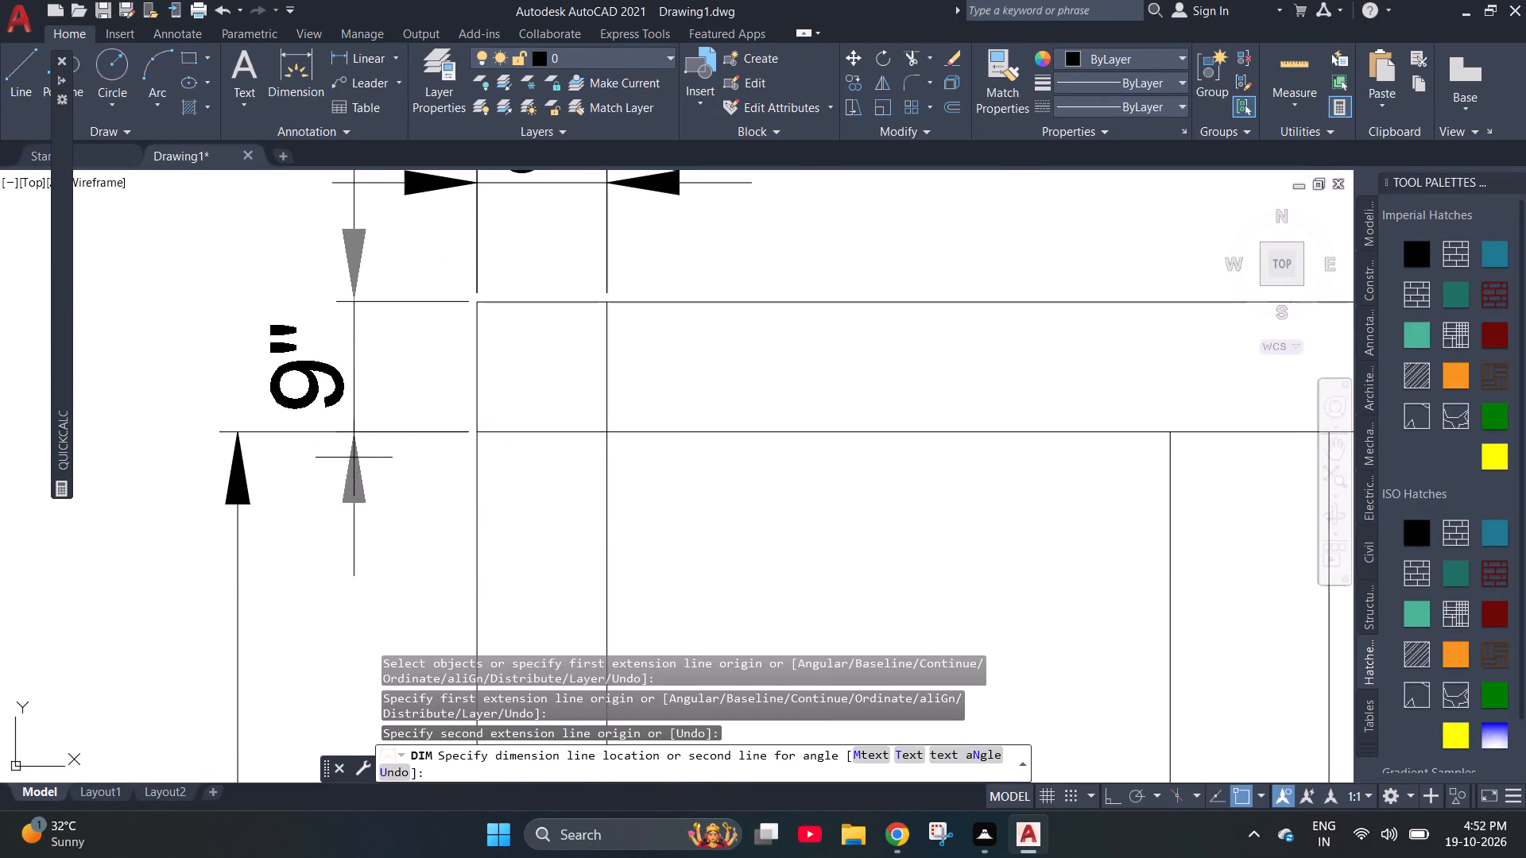
pyautogui.click(340, 458)
# Dimension the left wall's thickness along the plan's bottom edge, placing the dimension below the wall.
pyautogui.scroll(-3, 168, 415)
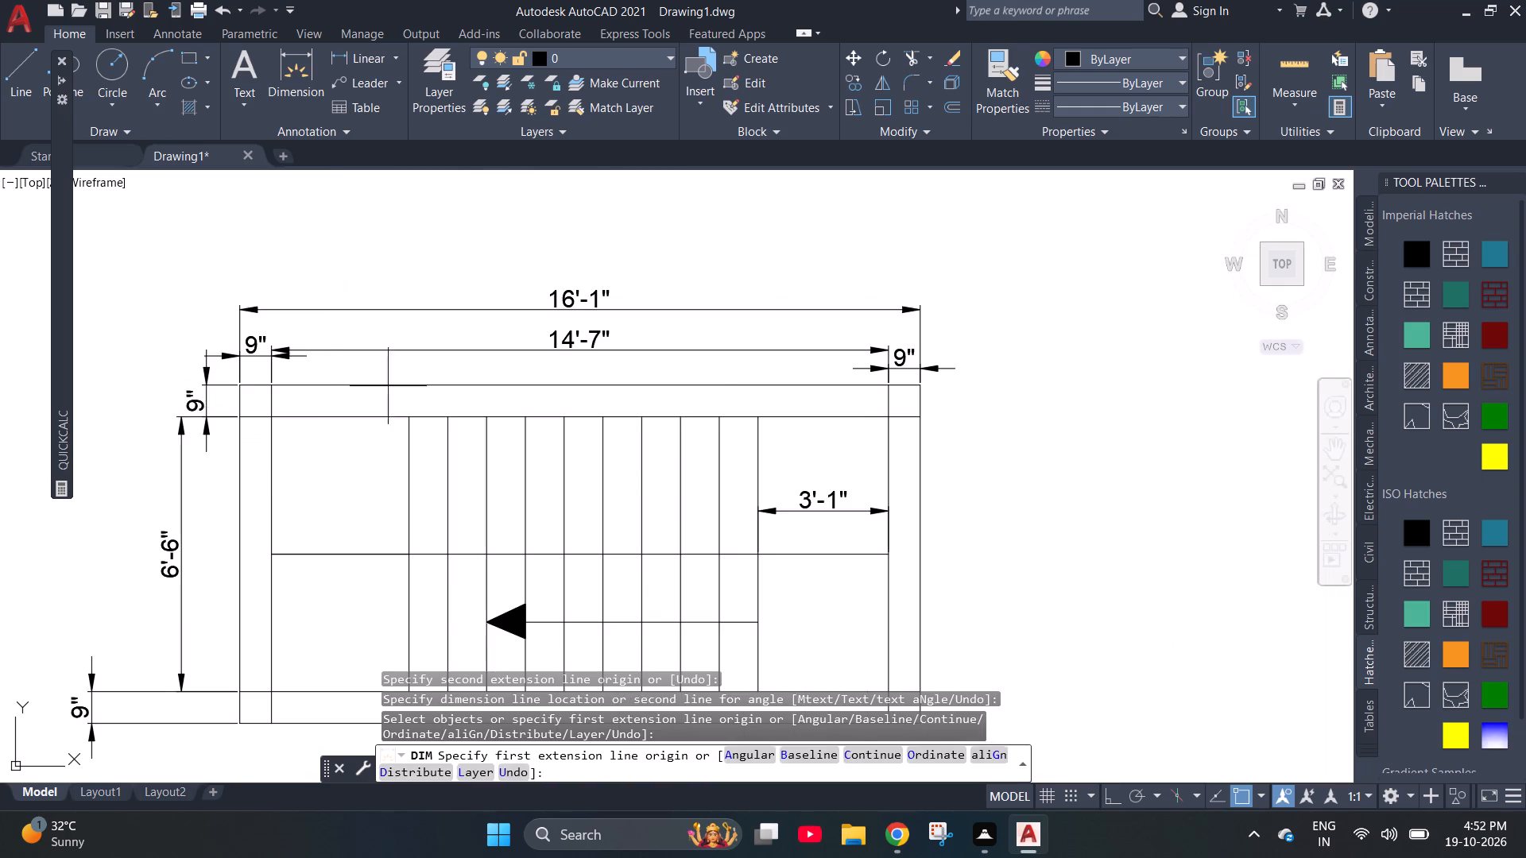
pyautogui.scroll(-1, 451, 403)
pyautogui.scroll(-1, 595, 439)
pyautogui.scroll(2, 421, 603)
pyautogui.click(414, 445)
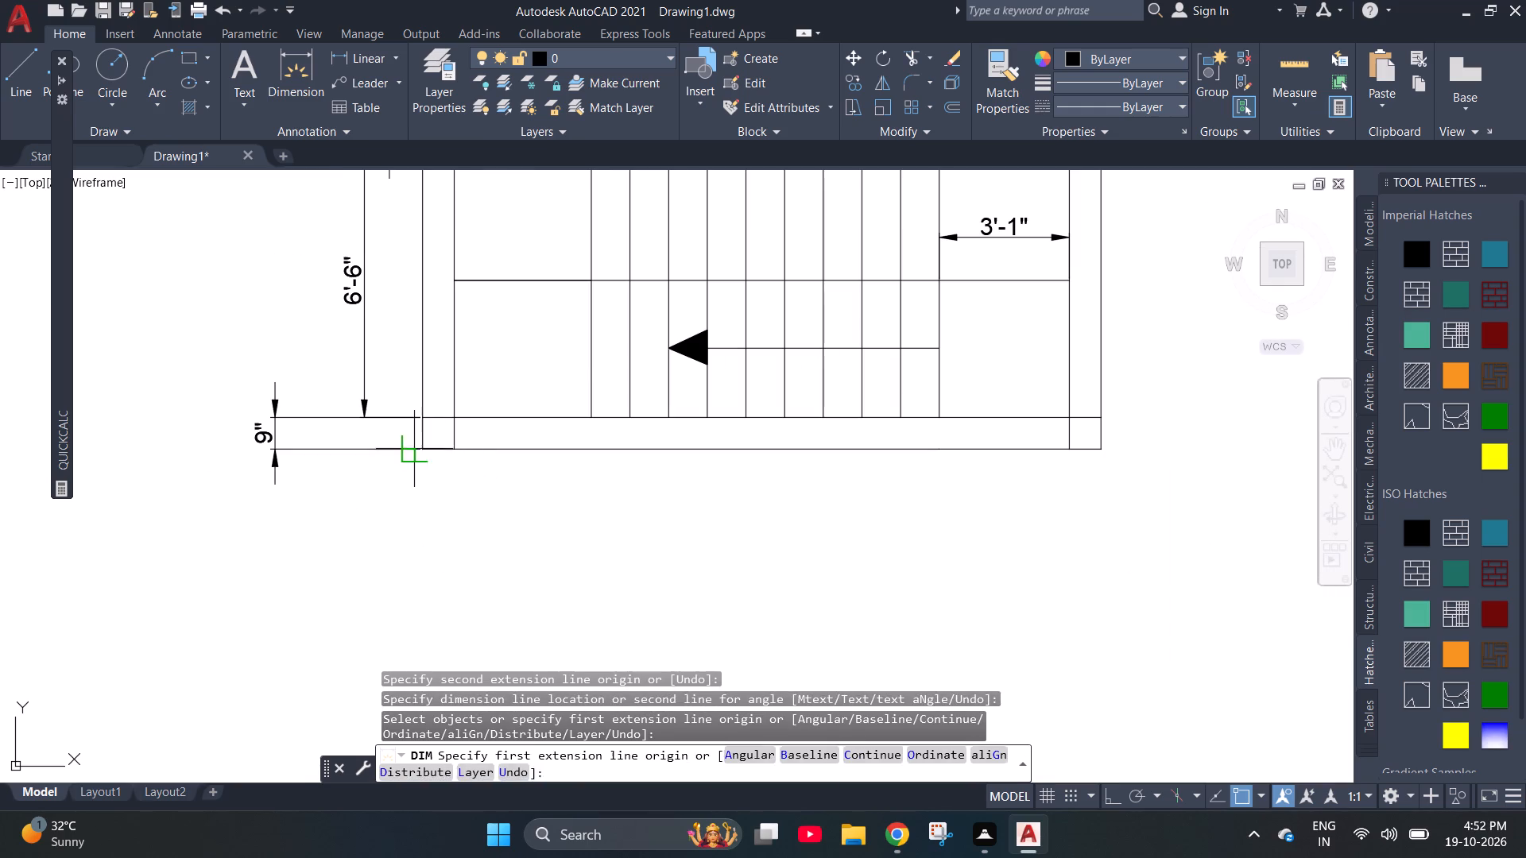
pyautogui.click(451, 444)
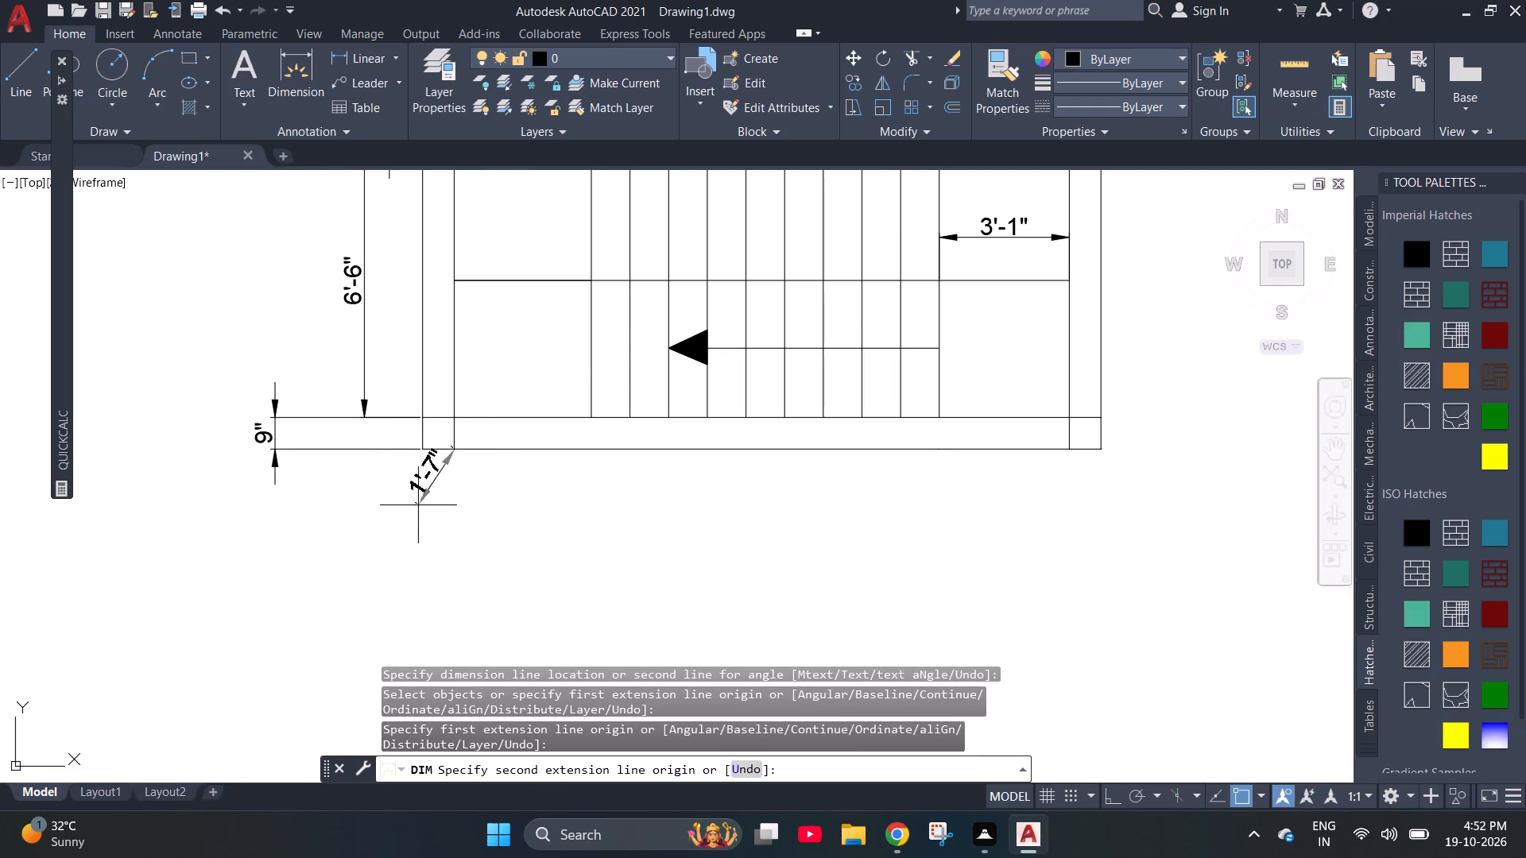
pyautogui.click(419, 448)
pyautogui.click(410, 516)
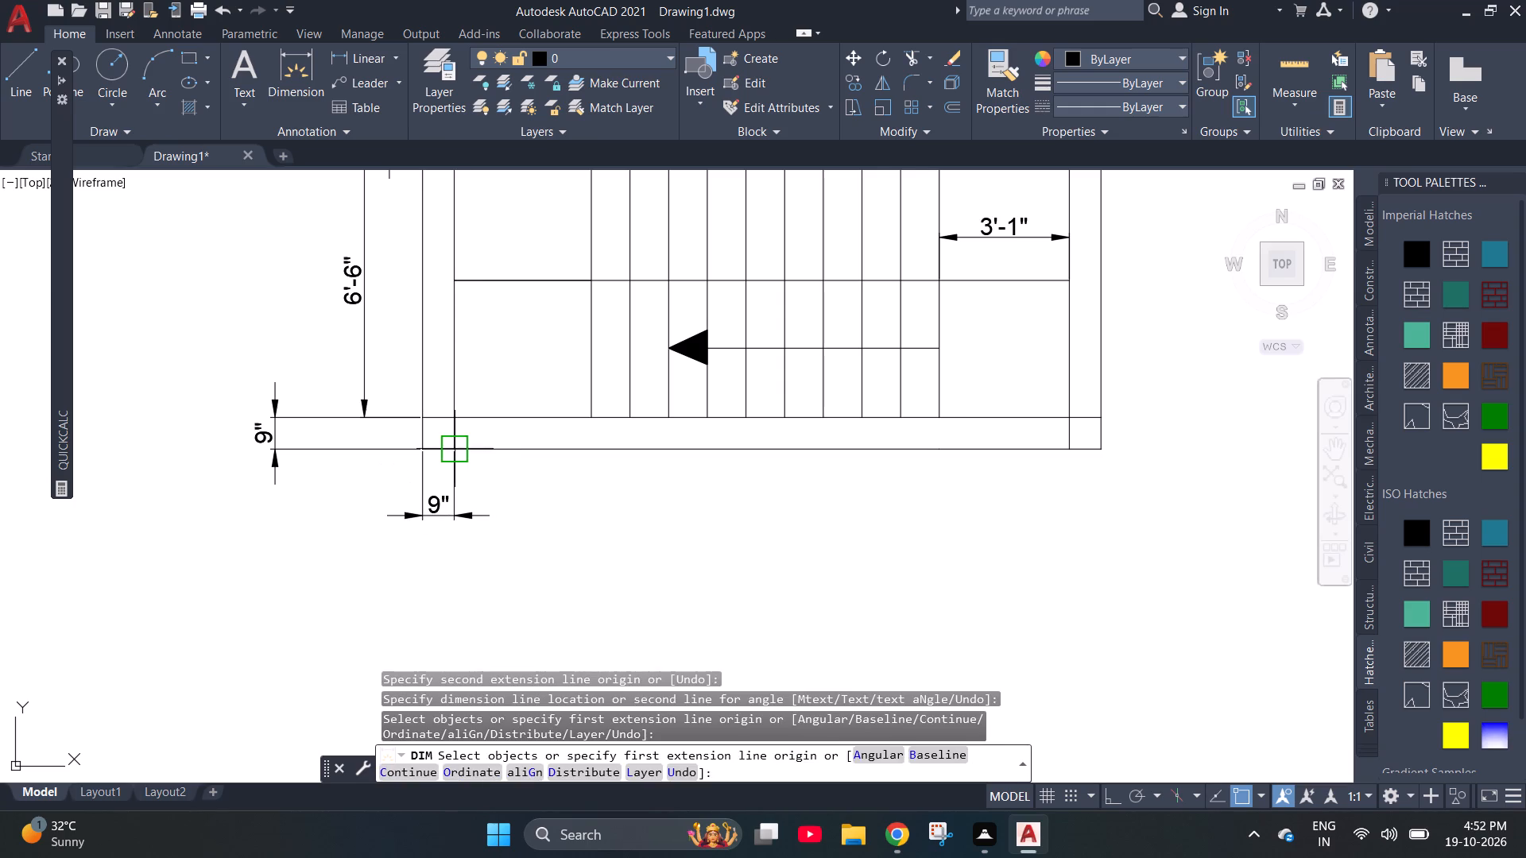
# Dimension the clear length between the left and right walls' inner faces along the bottom edge, placing it just below the plan.
pyautogui.click(457, 454)
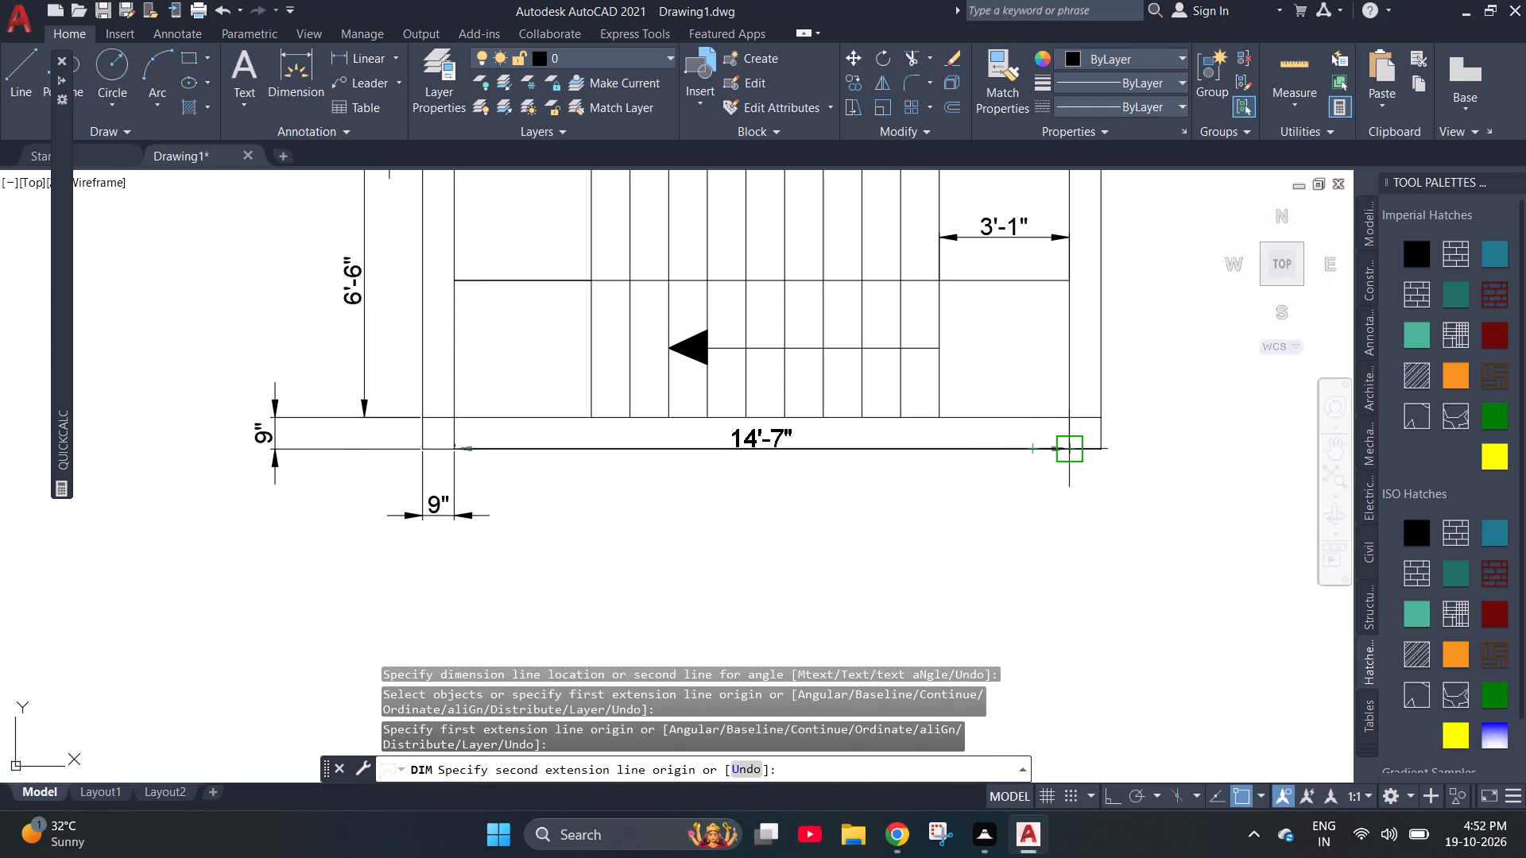
pyautogui.click(1081, 449)
pyautogui.click(1059, 489)
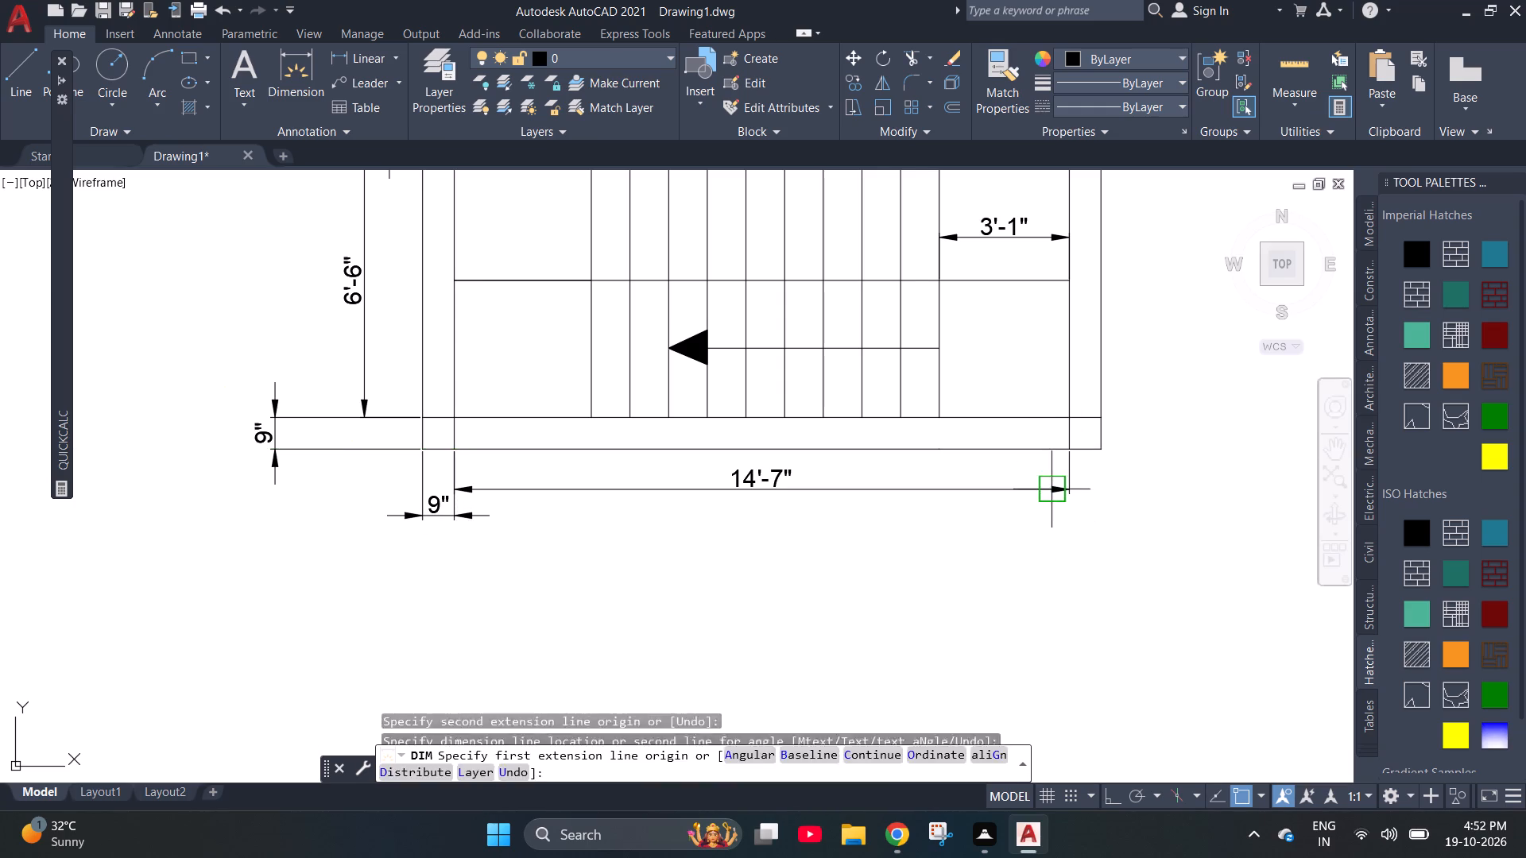
# Dimension the right wall's thickness along the plan's bottom edge, placing the dimension just below the wall.
pyautogui.scroll(2, 1063, 450)
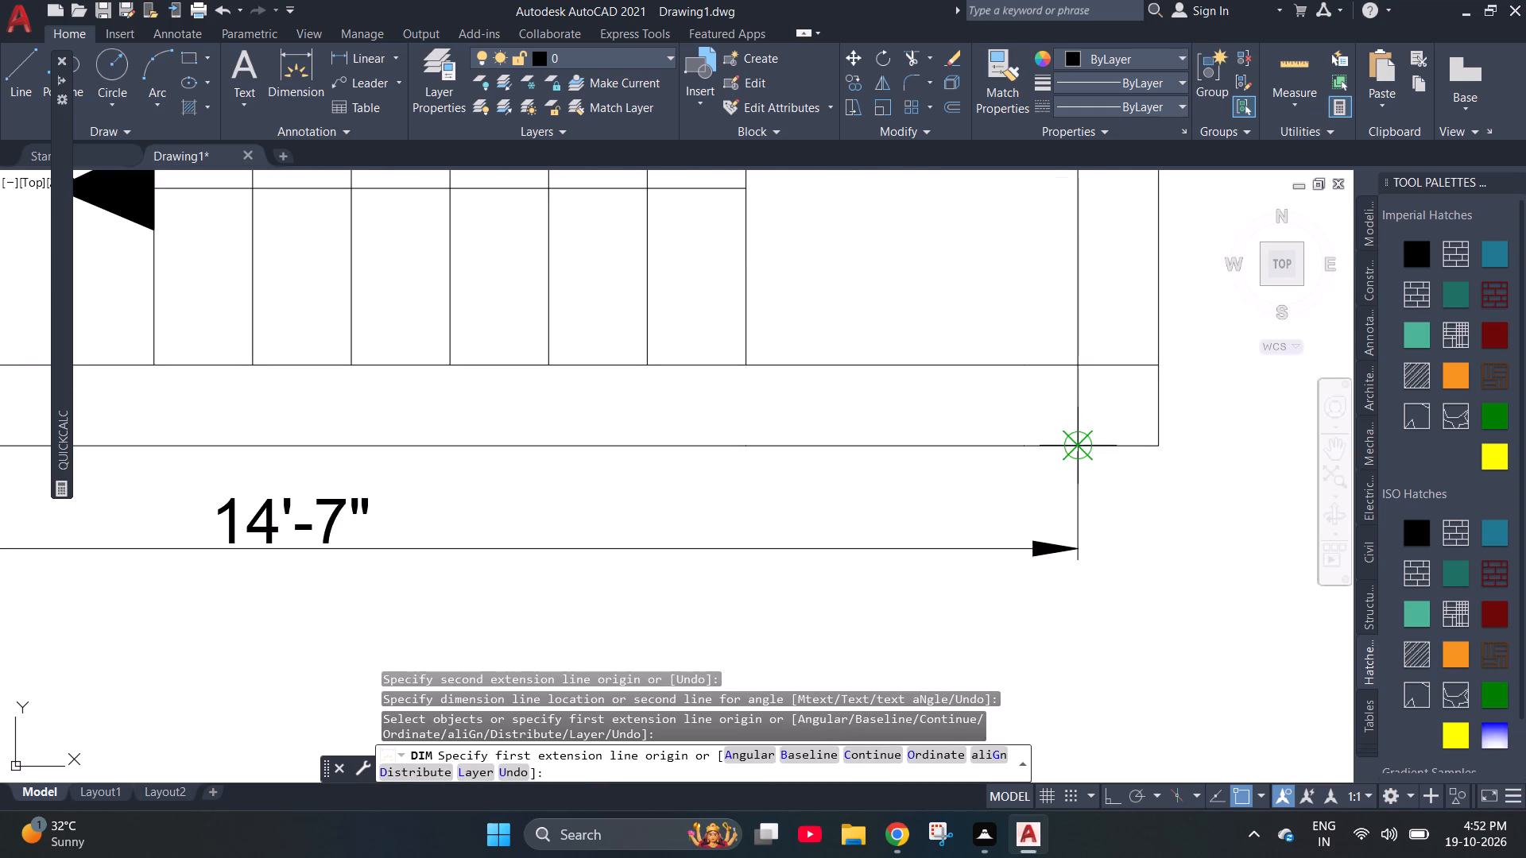
pyautogui.click(1071, 452)
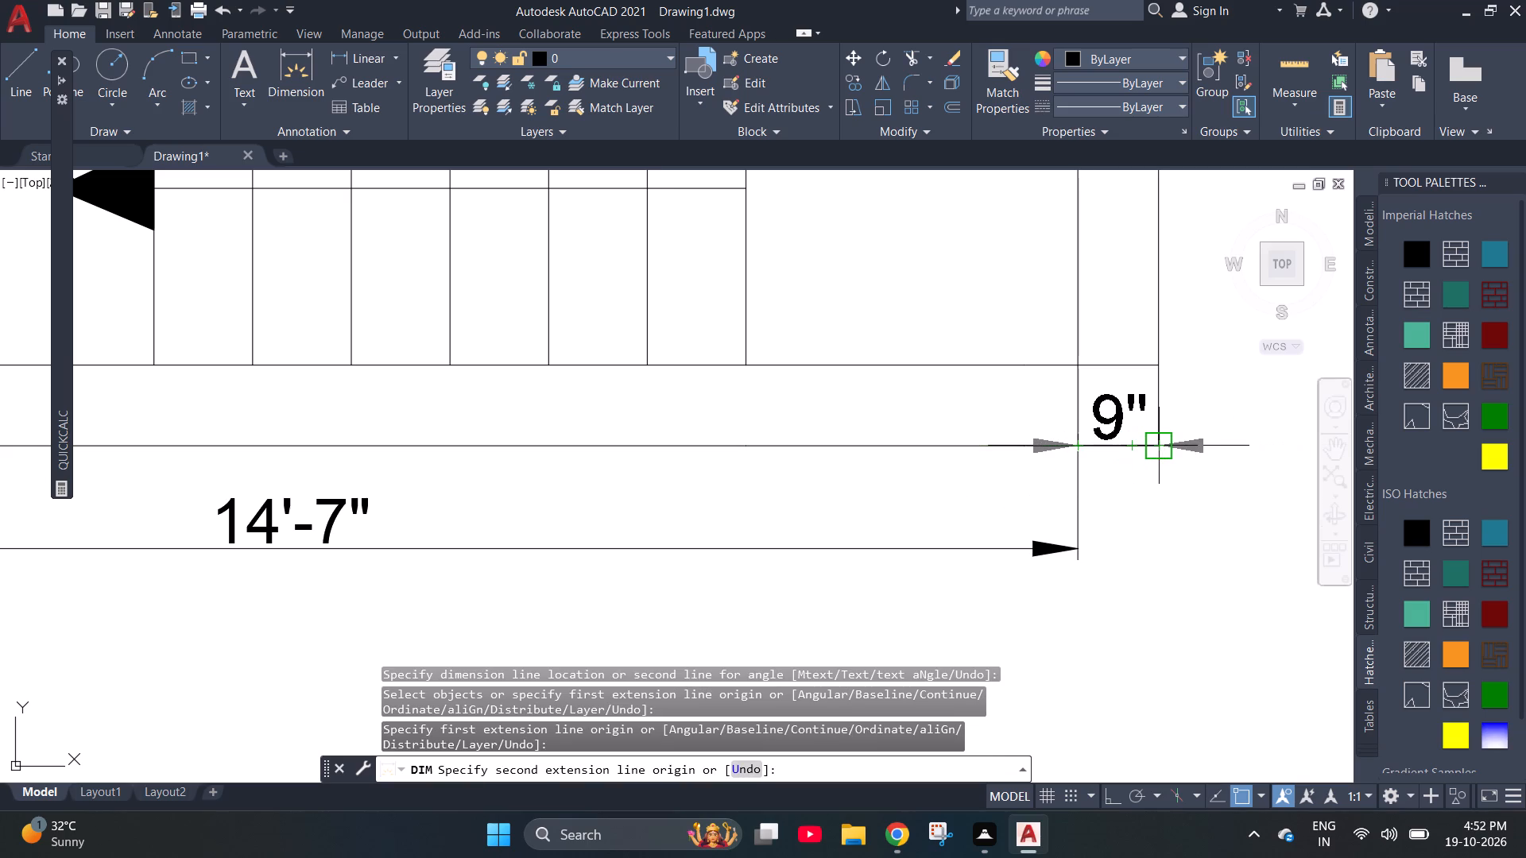
pyautogui.click(1156, 444)
pyautogui.scroll(-1, 1066, 441)
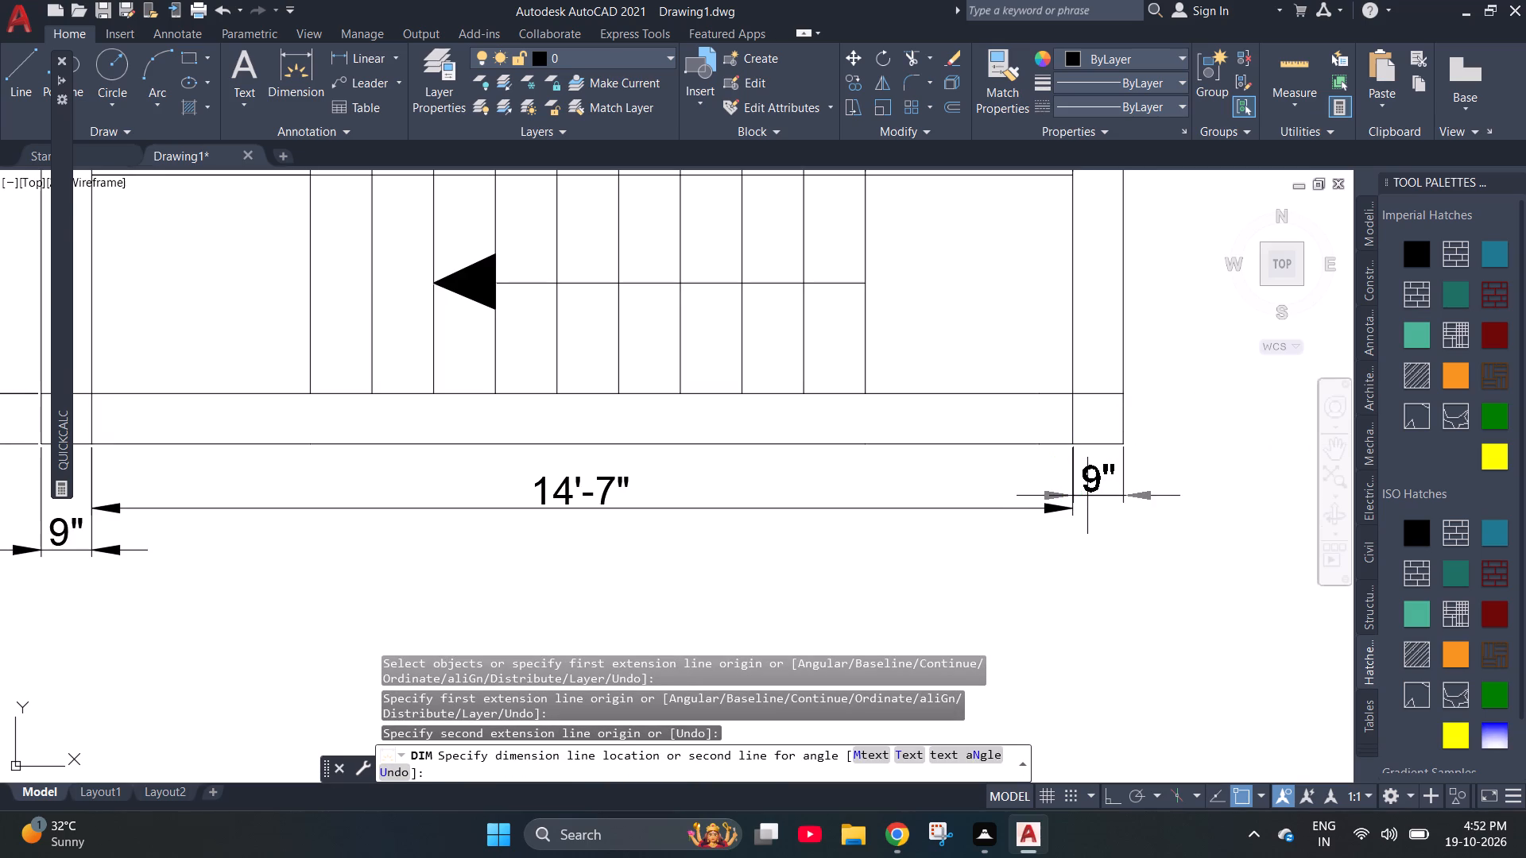
pyautogui.click(1090, 489)
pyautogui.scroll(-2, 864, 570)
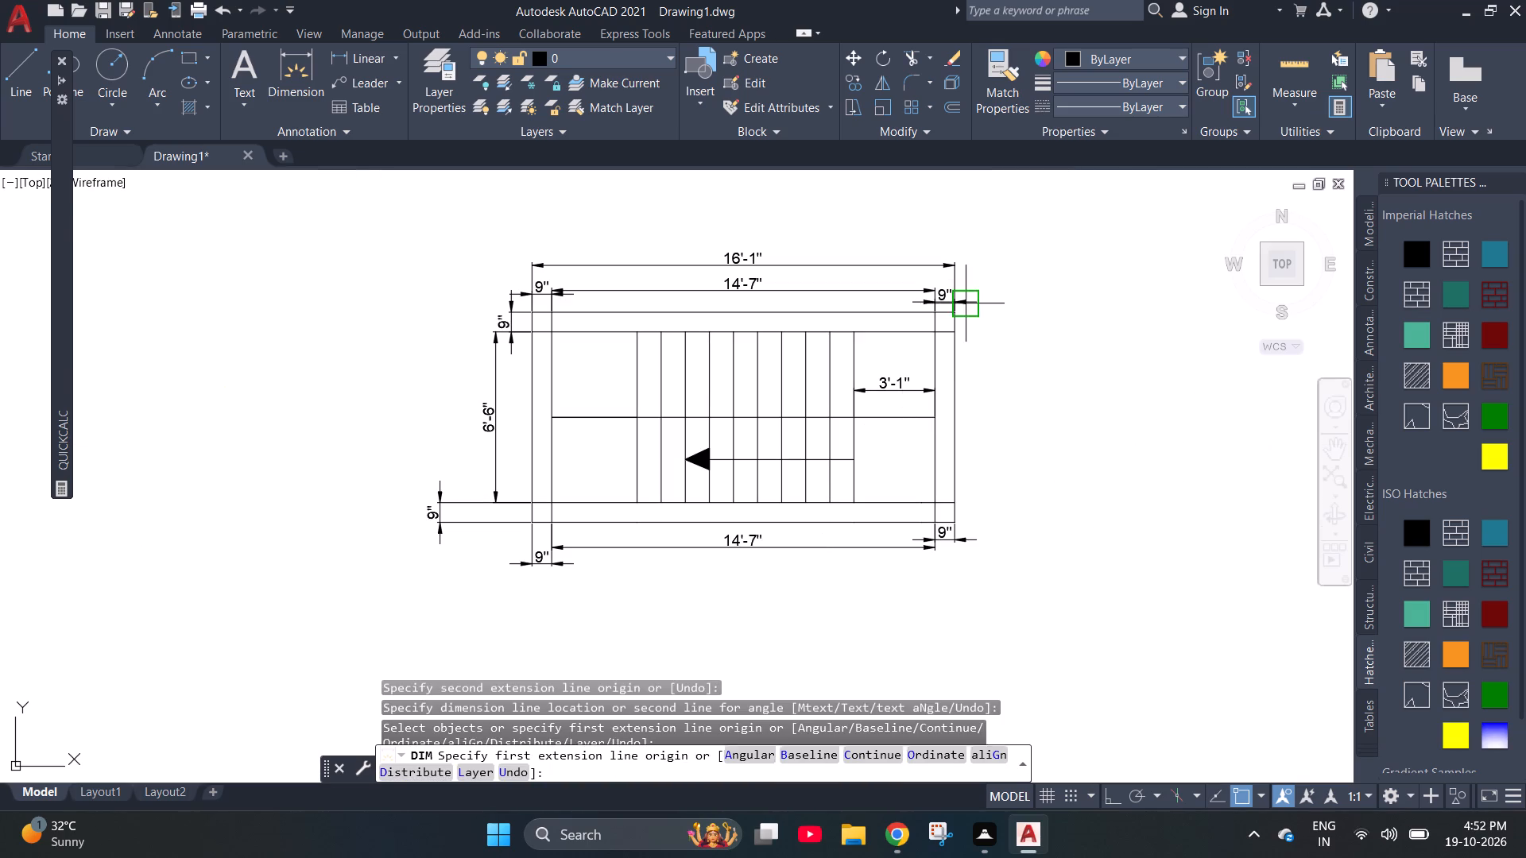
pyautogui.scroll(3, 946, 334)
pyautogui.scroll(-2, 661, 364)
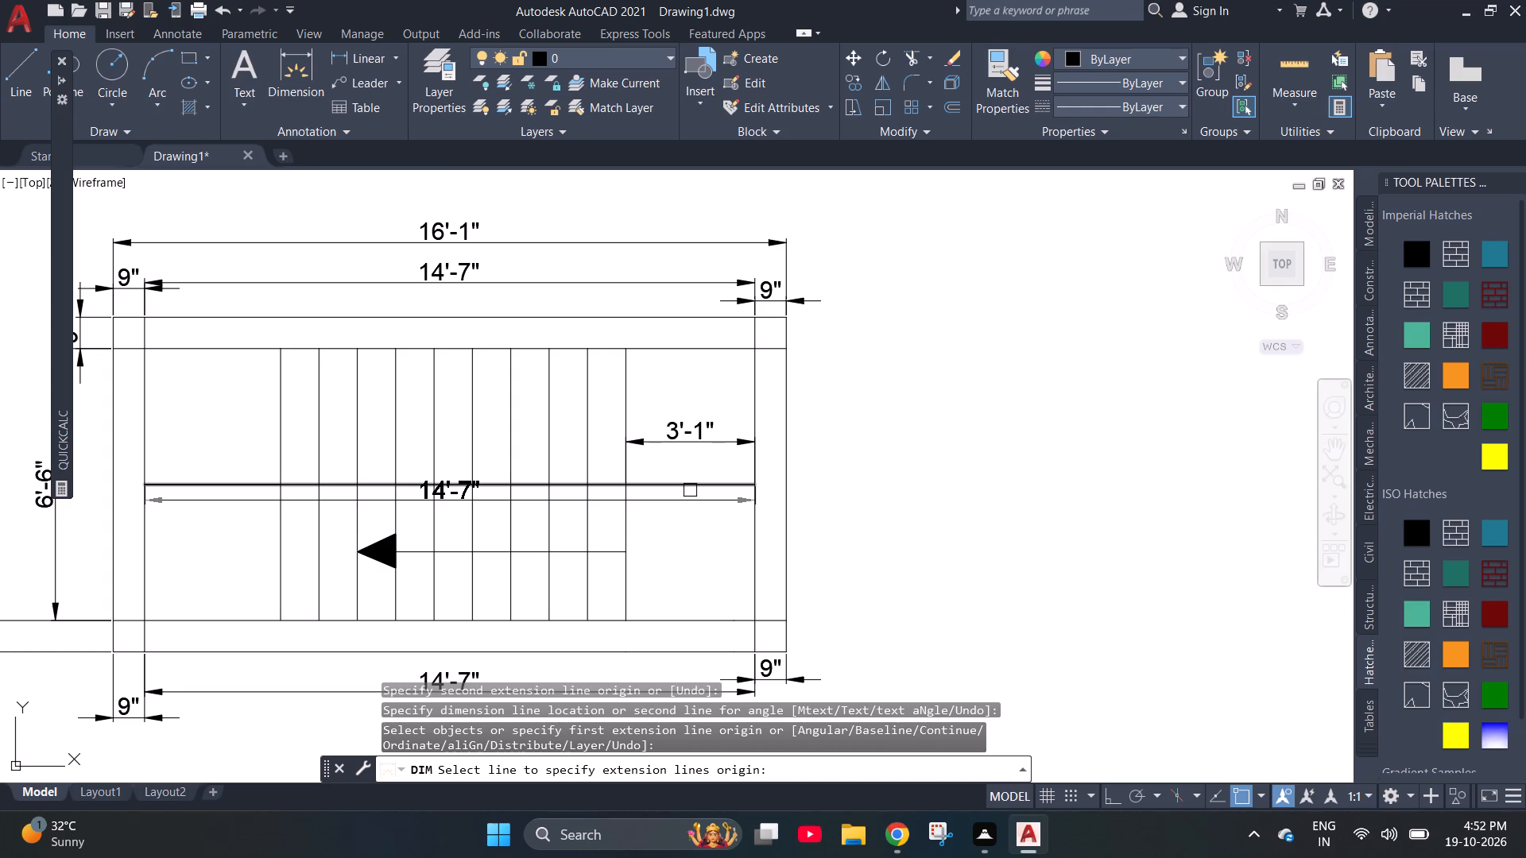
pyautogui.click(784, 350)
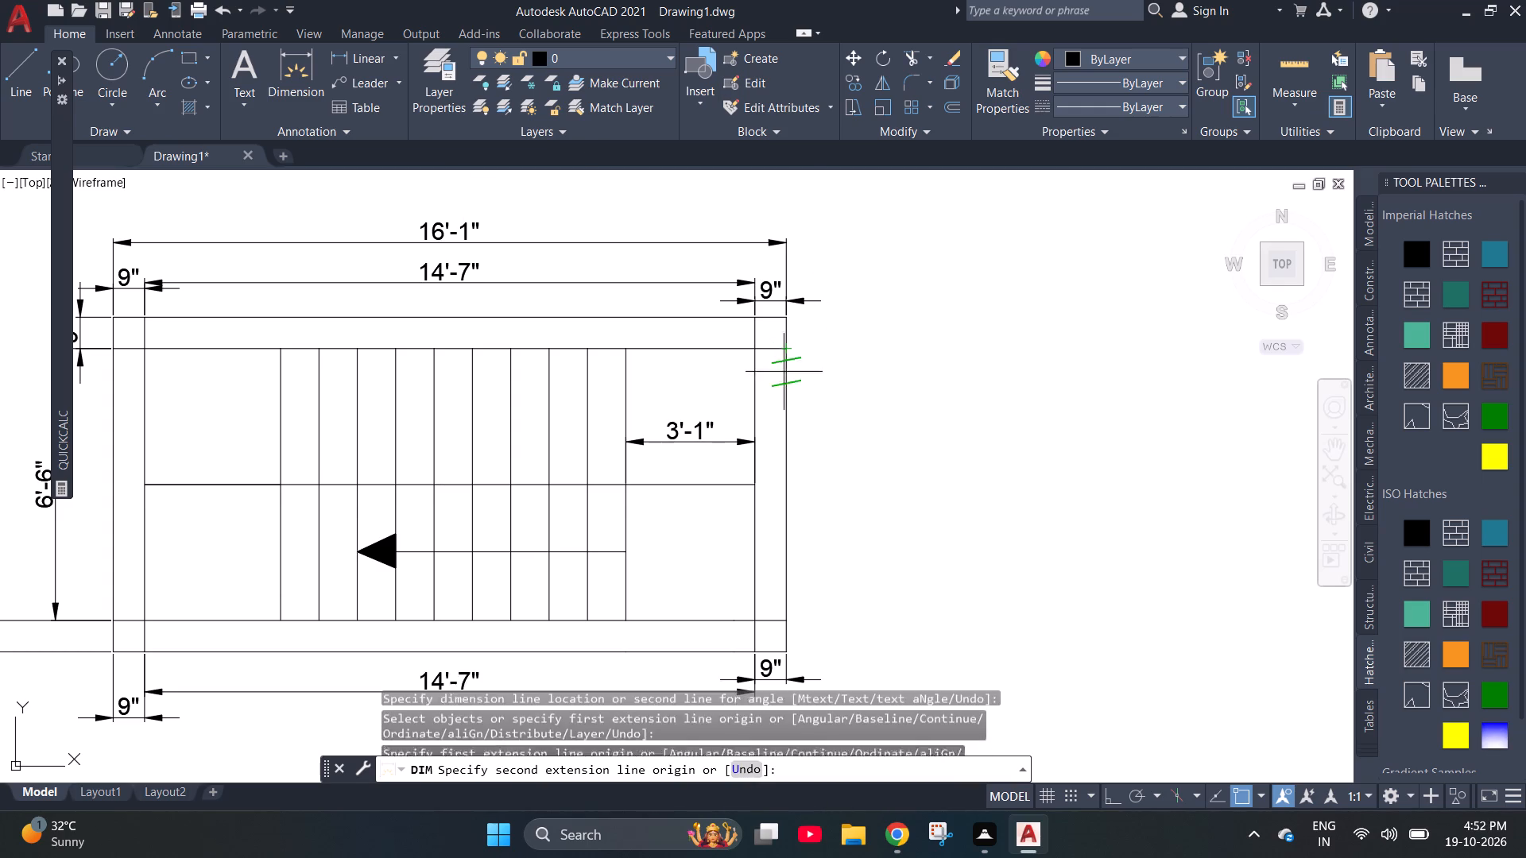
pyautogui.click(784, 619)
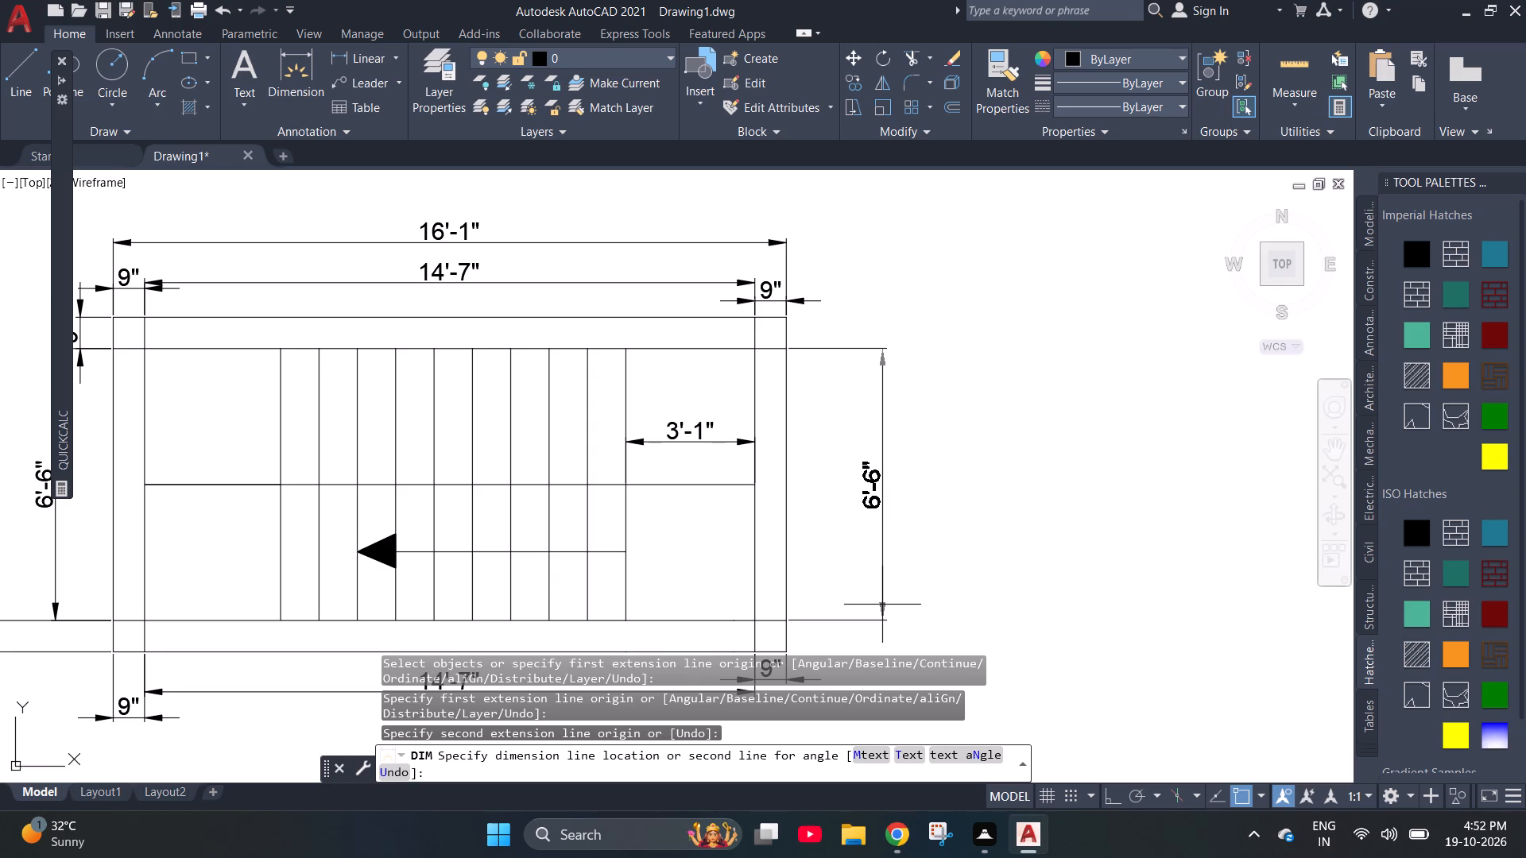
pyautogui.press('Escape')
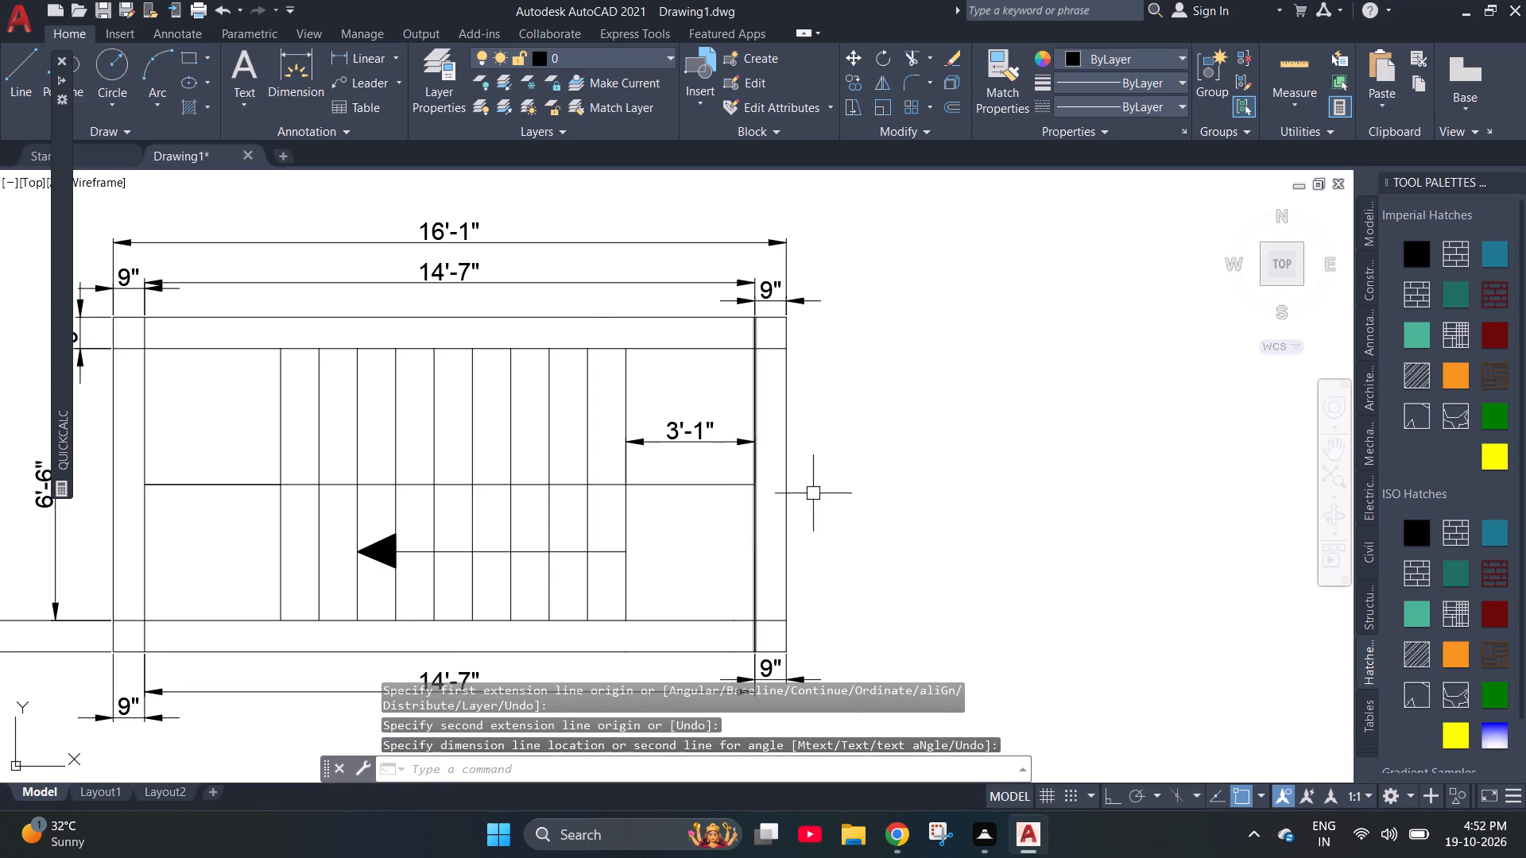
# Delete the vertical 6'-6" clear width dimension outside the left wall.
pyautogui.scroll(-1, 832, 489)
pyautogui.click(343, 496)
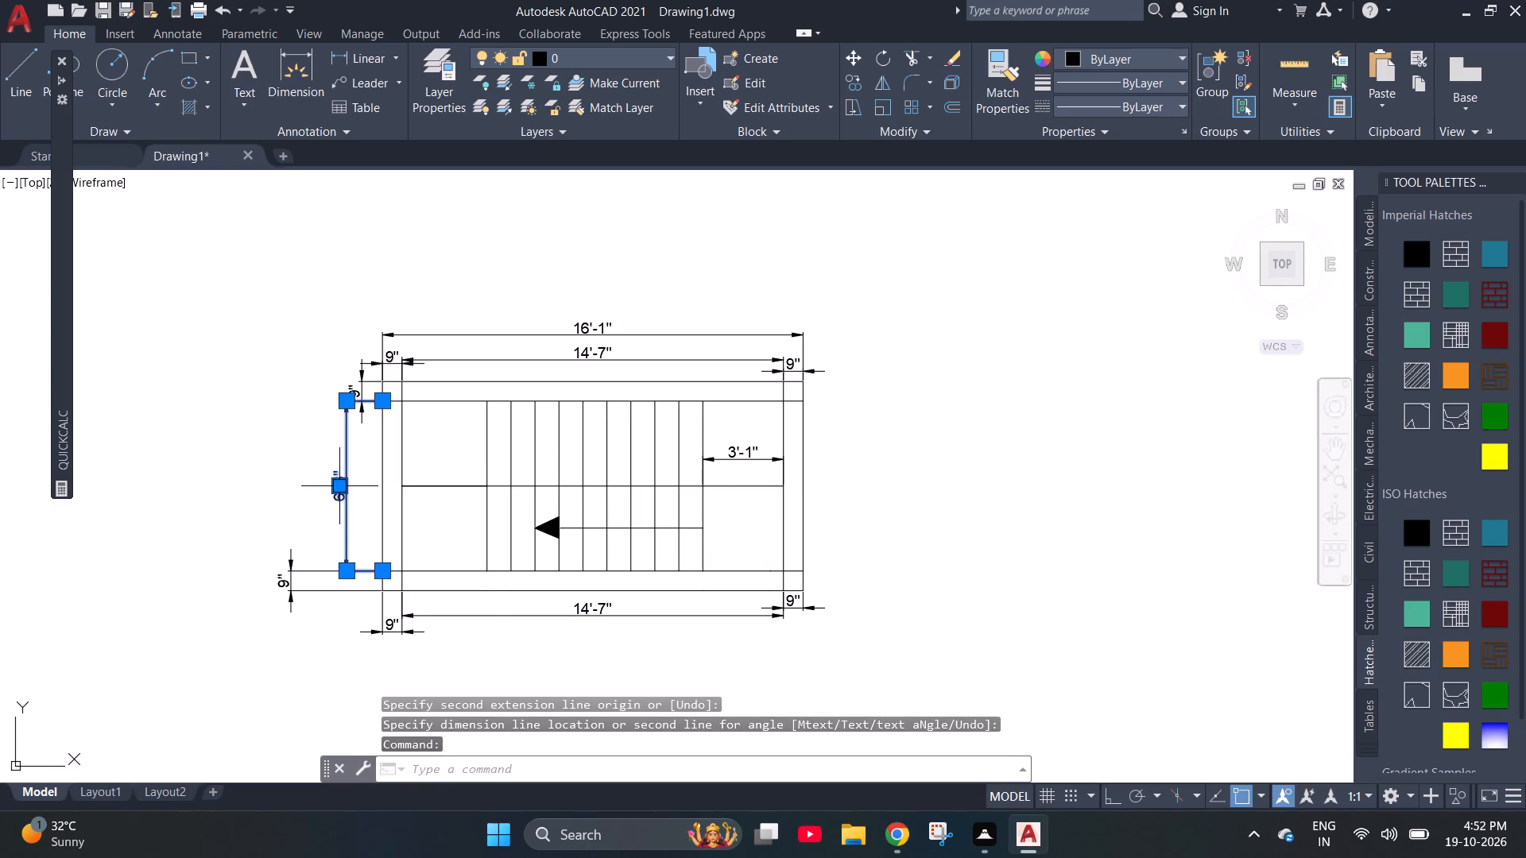
pyautogui.press('Delete')
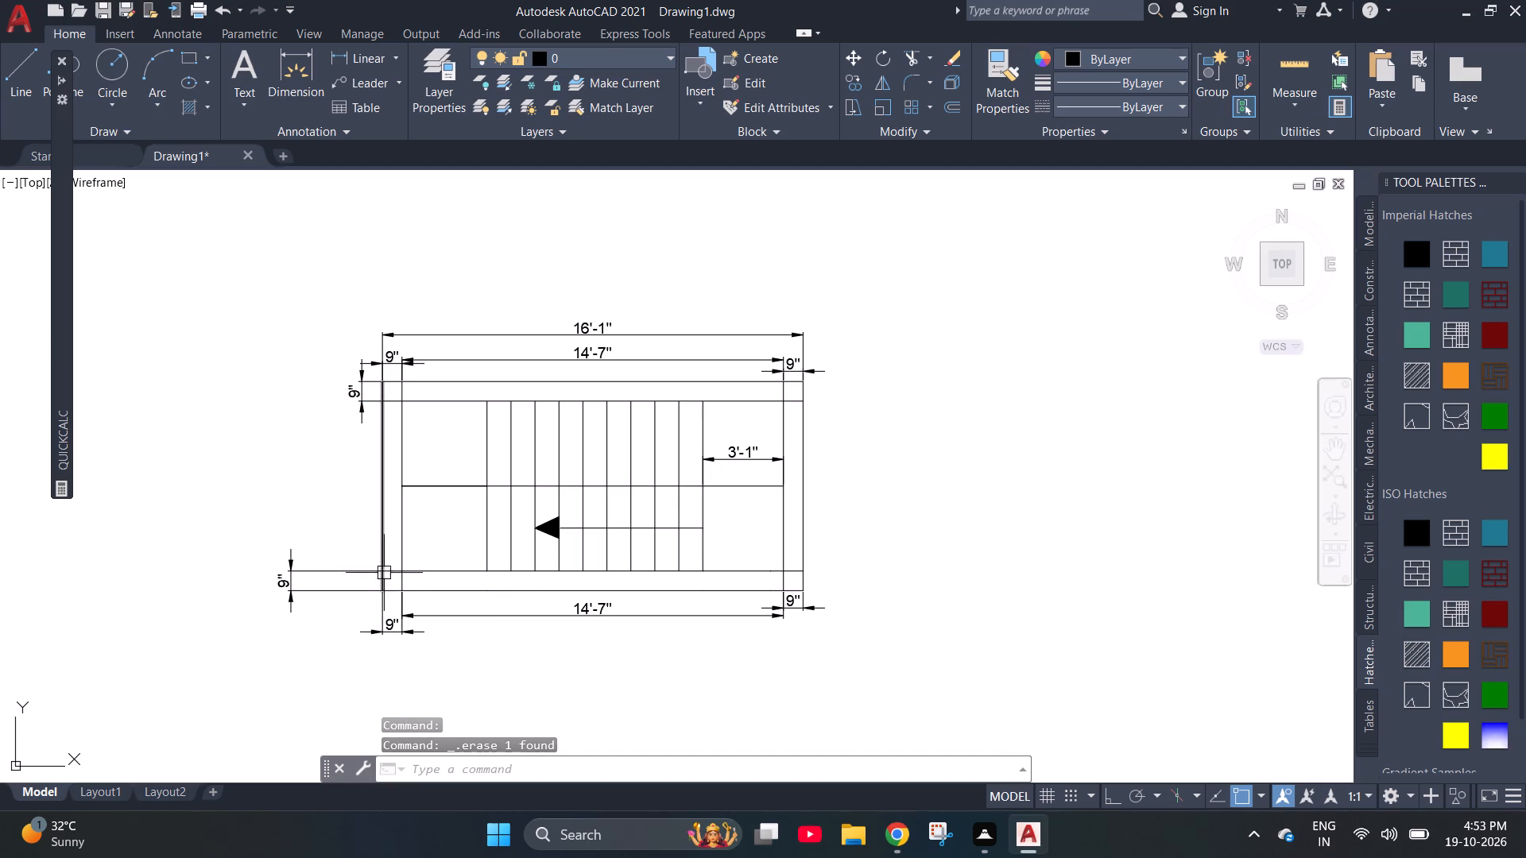
pyautogui.press('space')
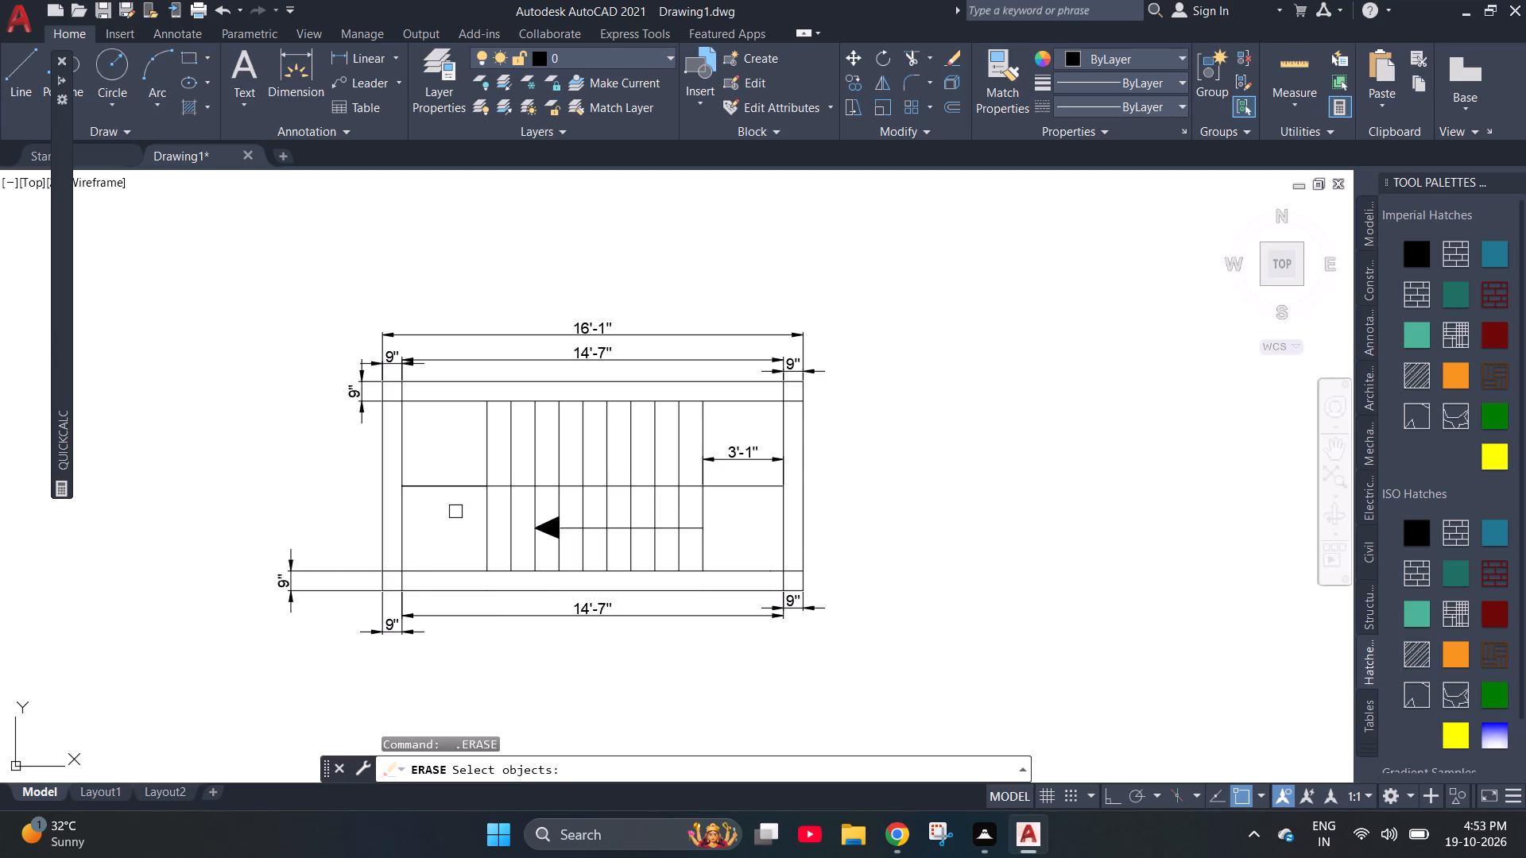
pyautogui.press('Escape')
# Dimension the lower flight's width from the bottom wall's inner face to the flight dividing line, placing it vertically outside the left wall.
pyautogui.click(300, 75)
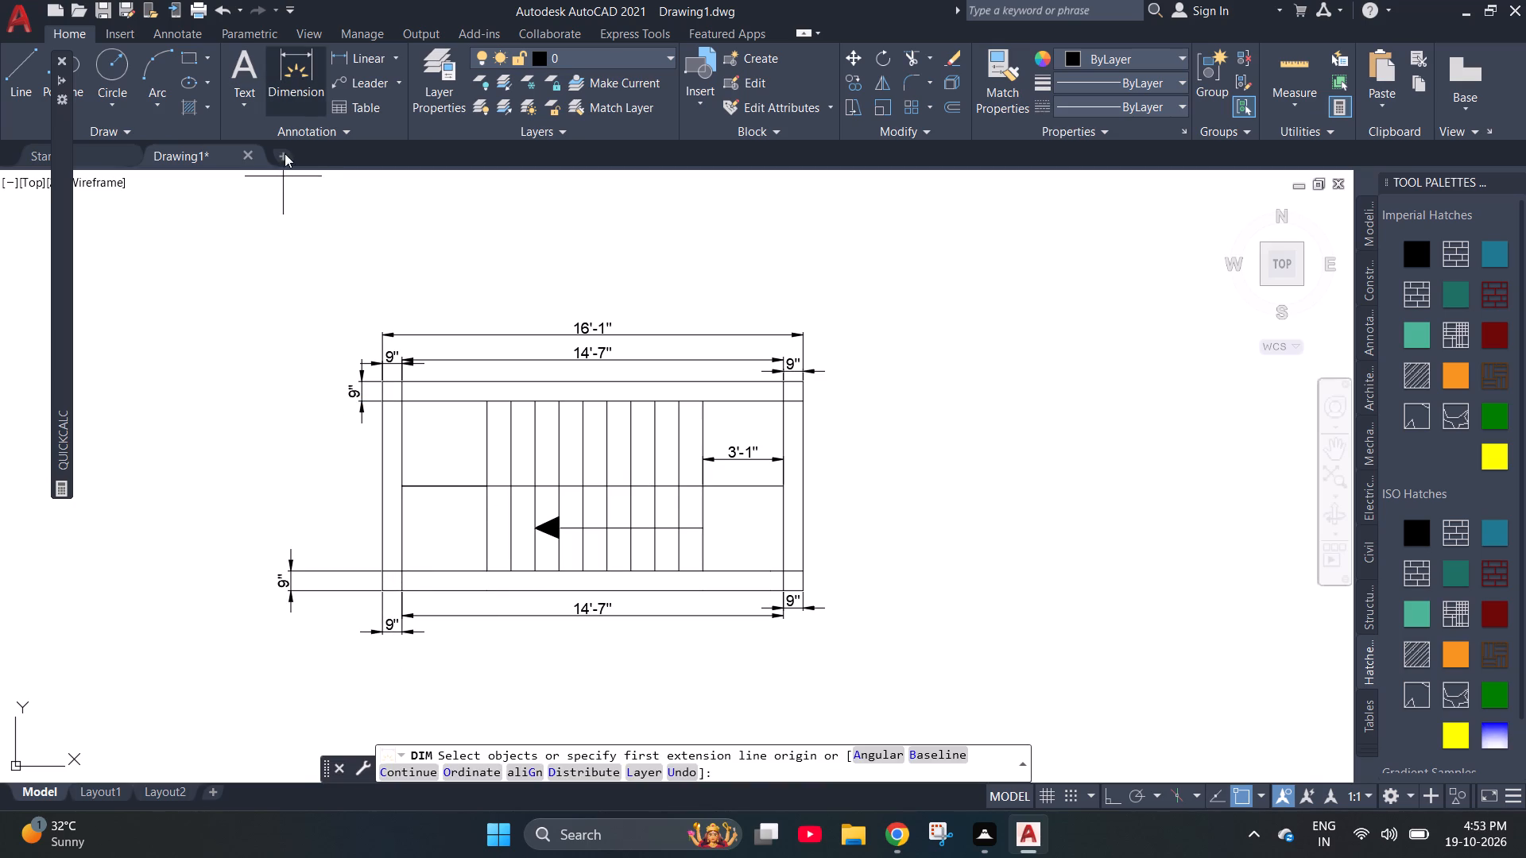
pyautogui.scroll(3, 380, 574)
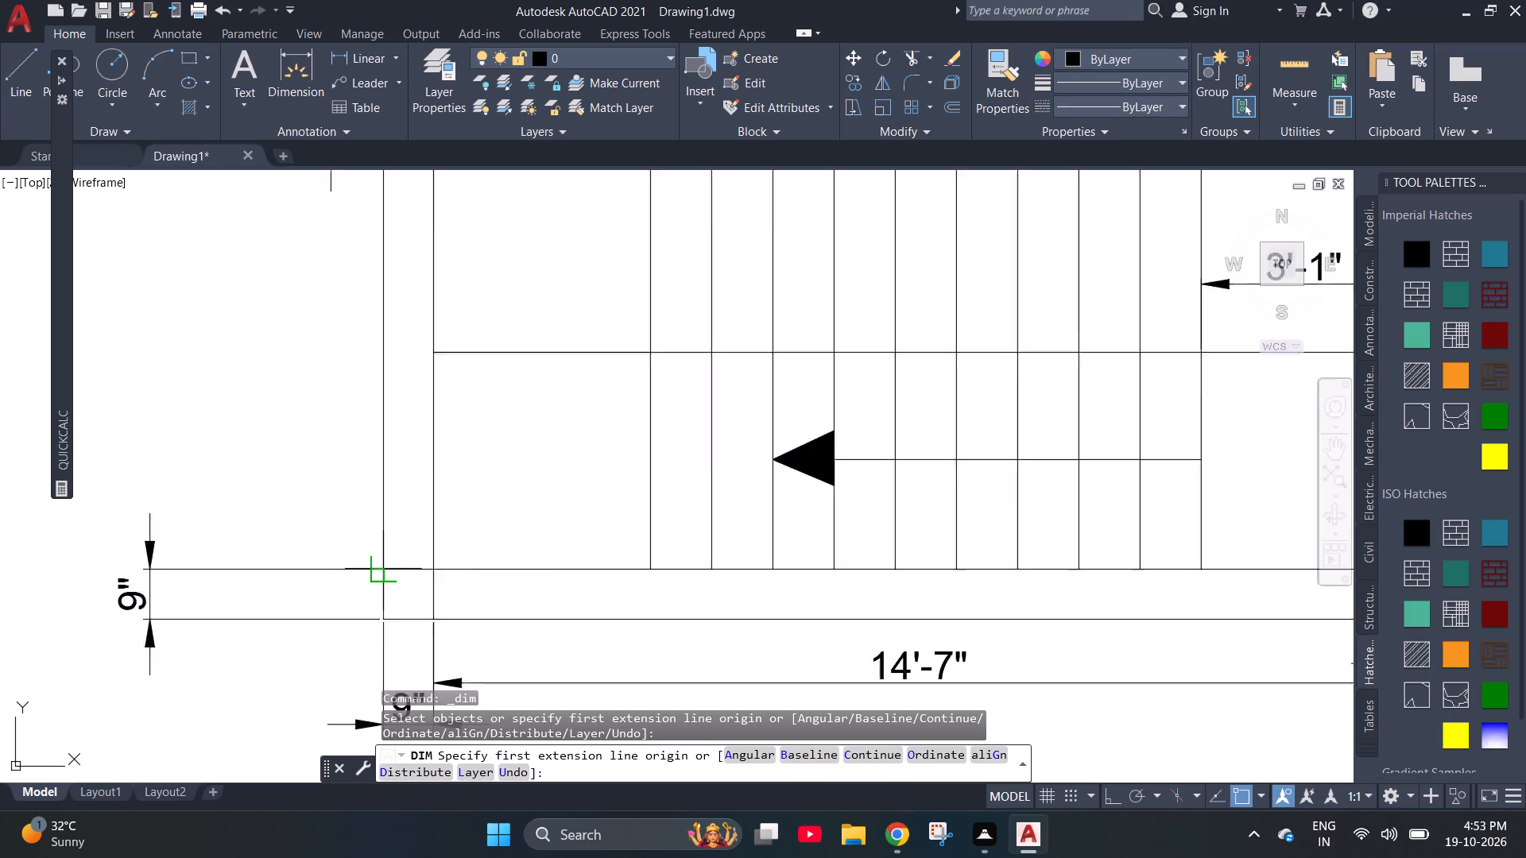
pyautogui.click(384, 566)
pyautogui.scroll(-1, 385, 605)
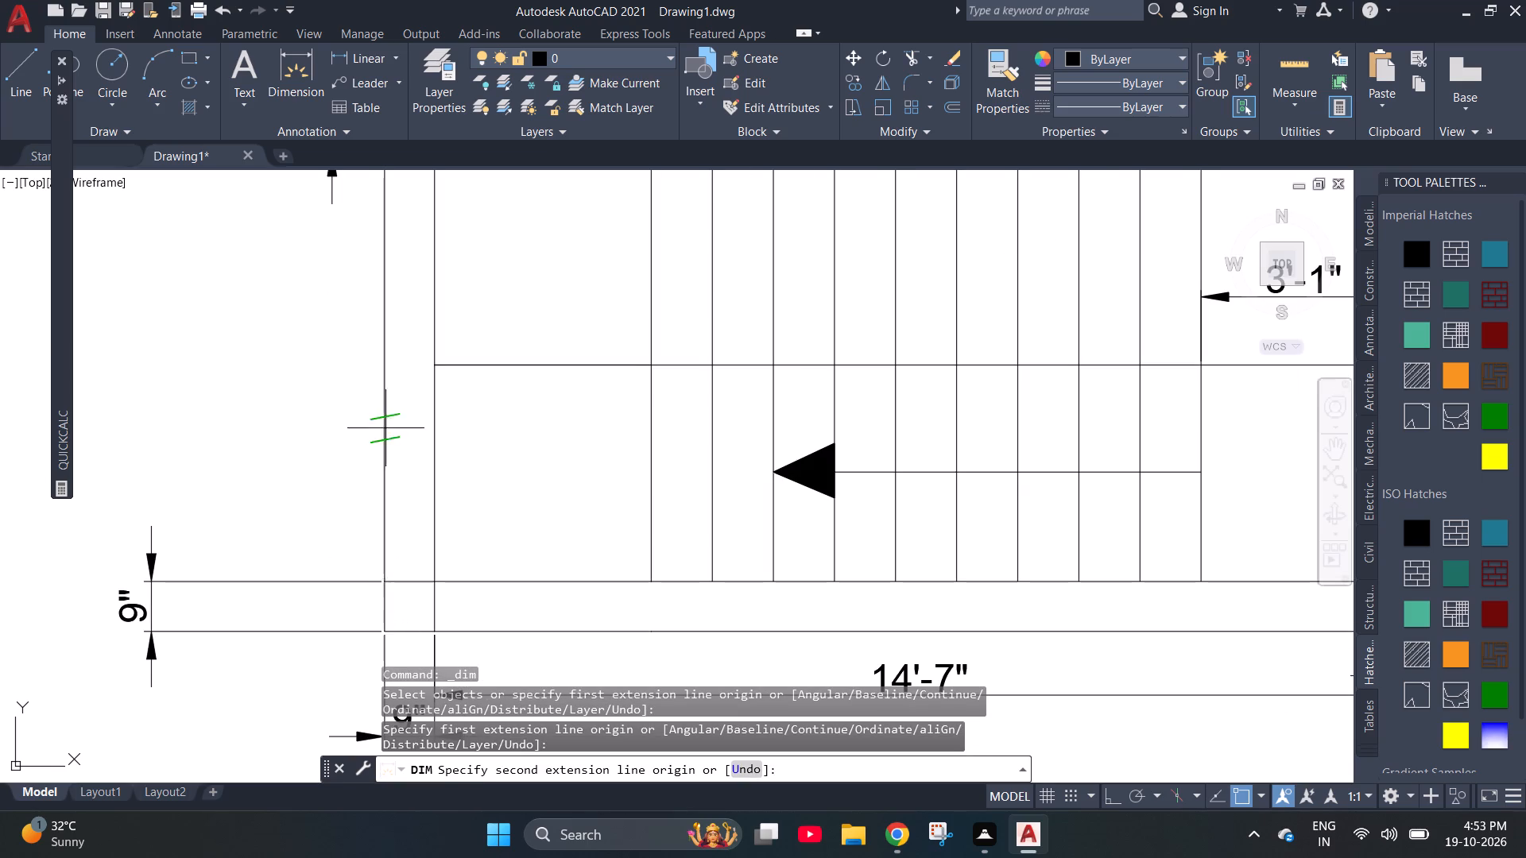
pyautogui.click(385, 369)
pyautogui.click(300, 359)
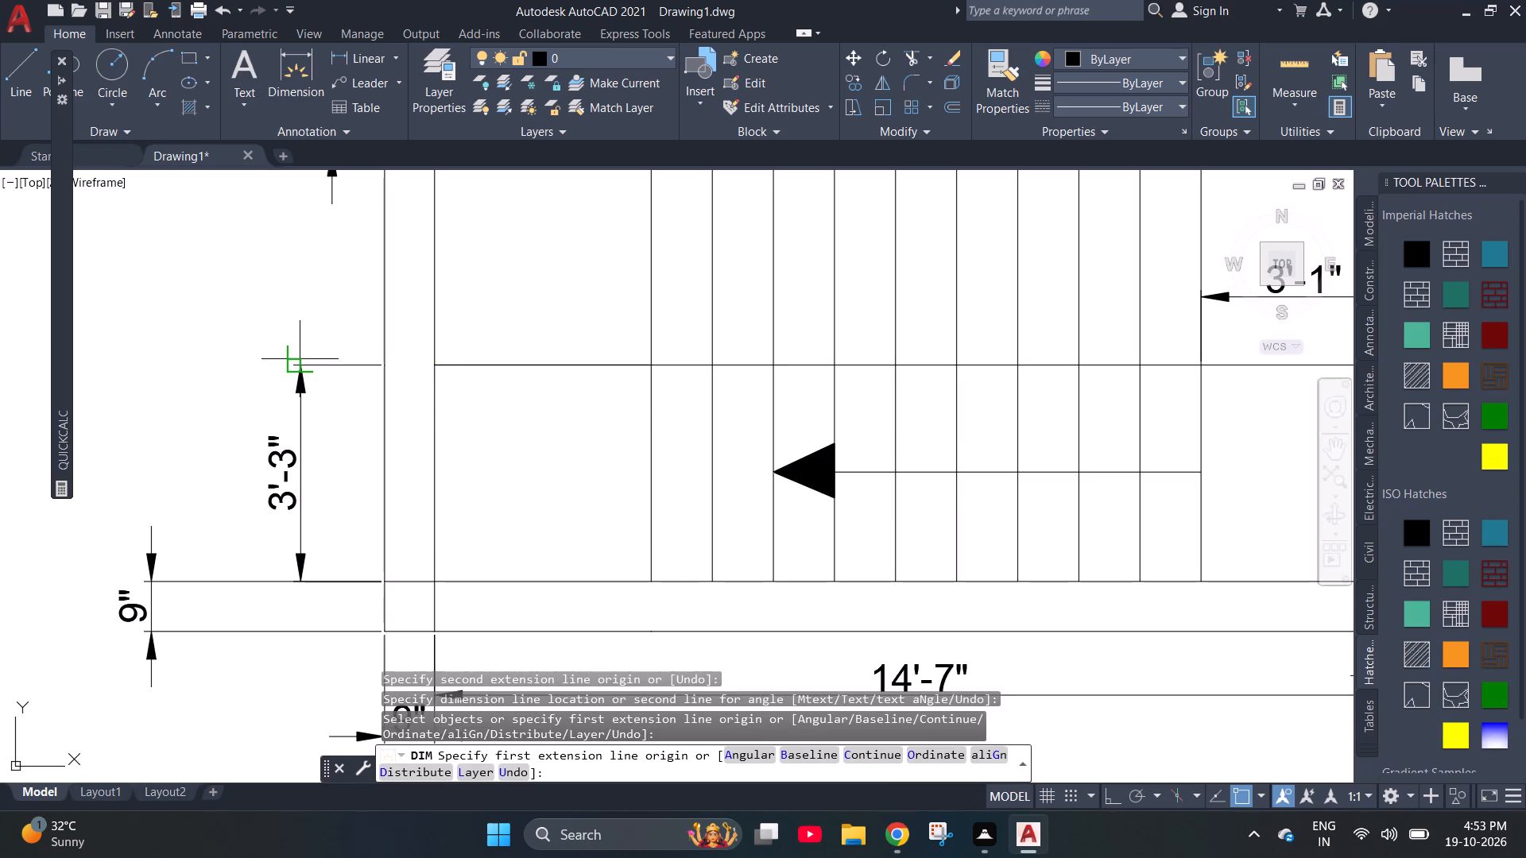
# Dimension the upper flight's width from the dividing line to the top wall's inner face, aligned with the lower flight's width dimension.
pyautogui.scroll(-1, 329, 435)
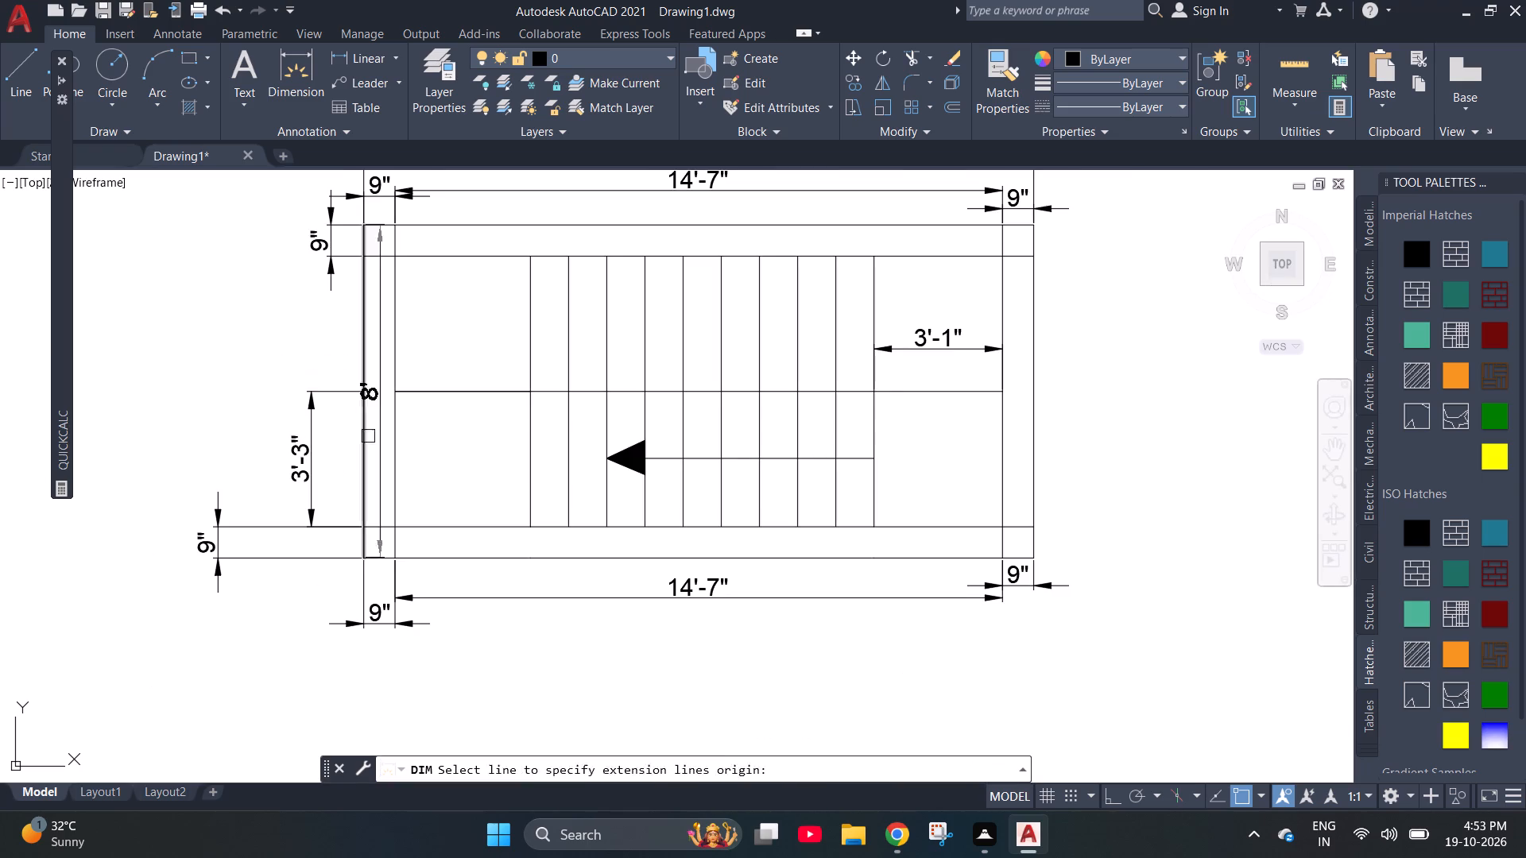
pyautogui.press('space')
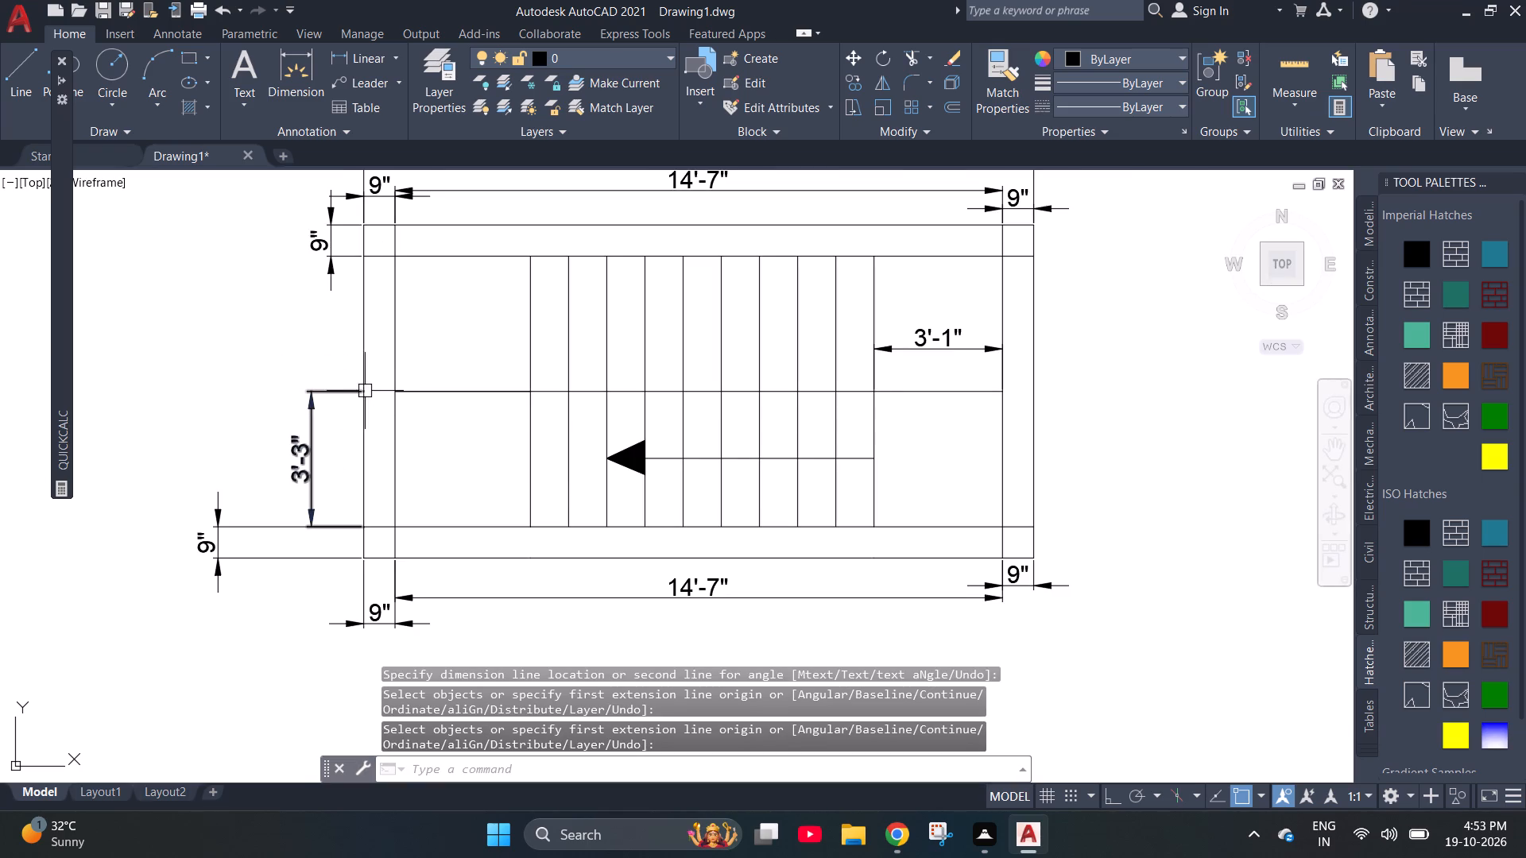
pyautogui.press('space')
pyautogui.click(357, 389)
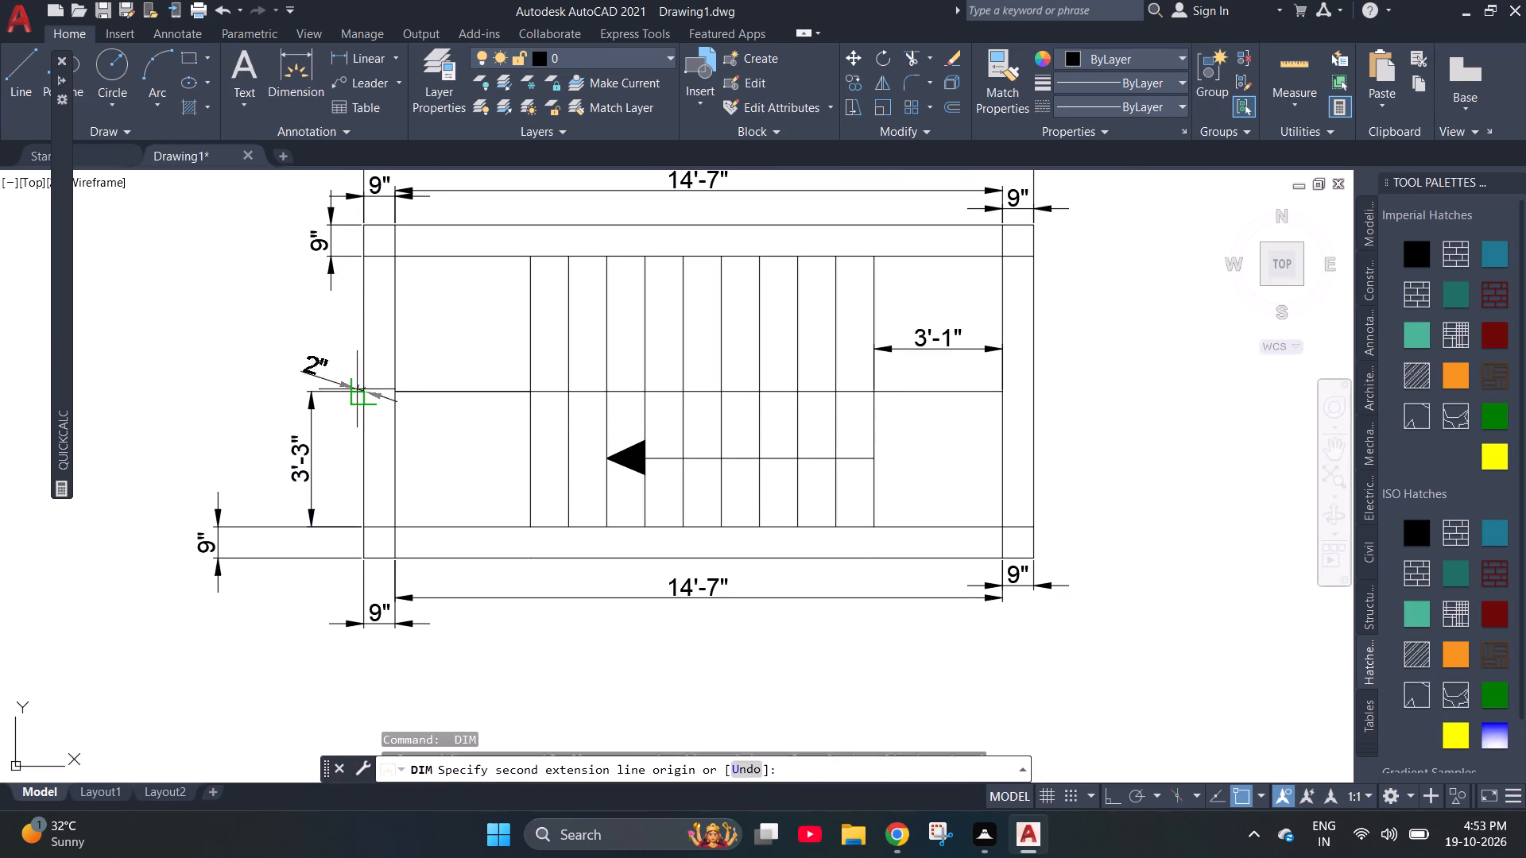
pyautogui.click(366, 249)
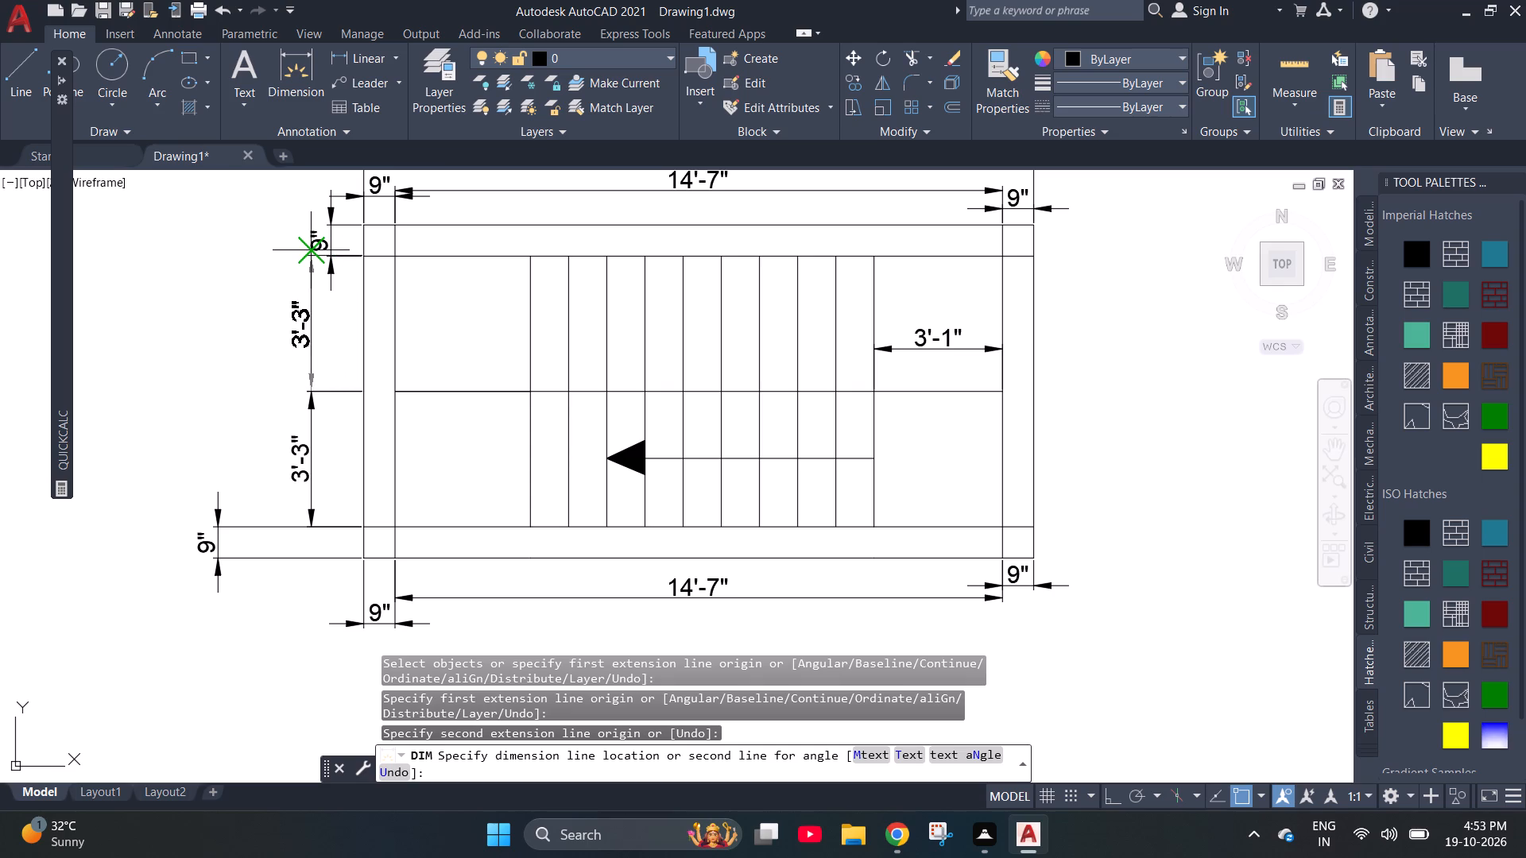
pyautogui.click(307, 256)
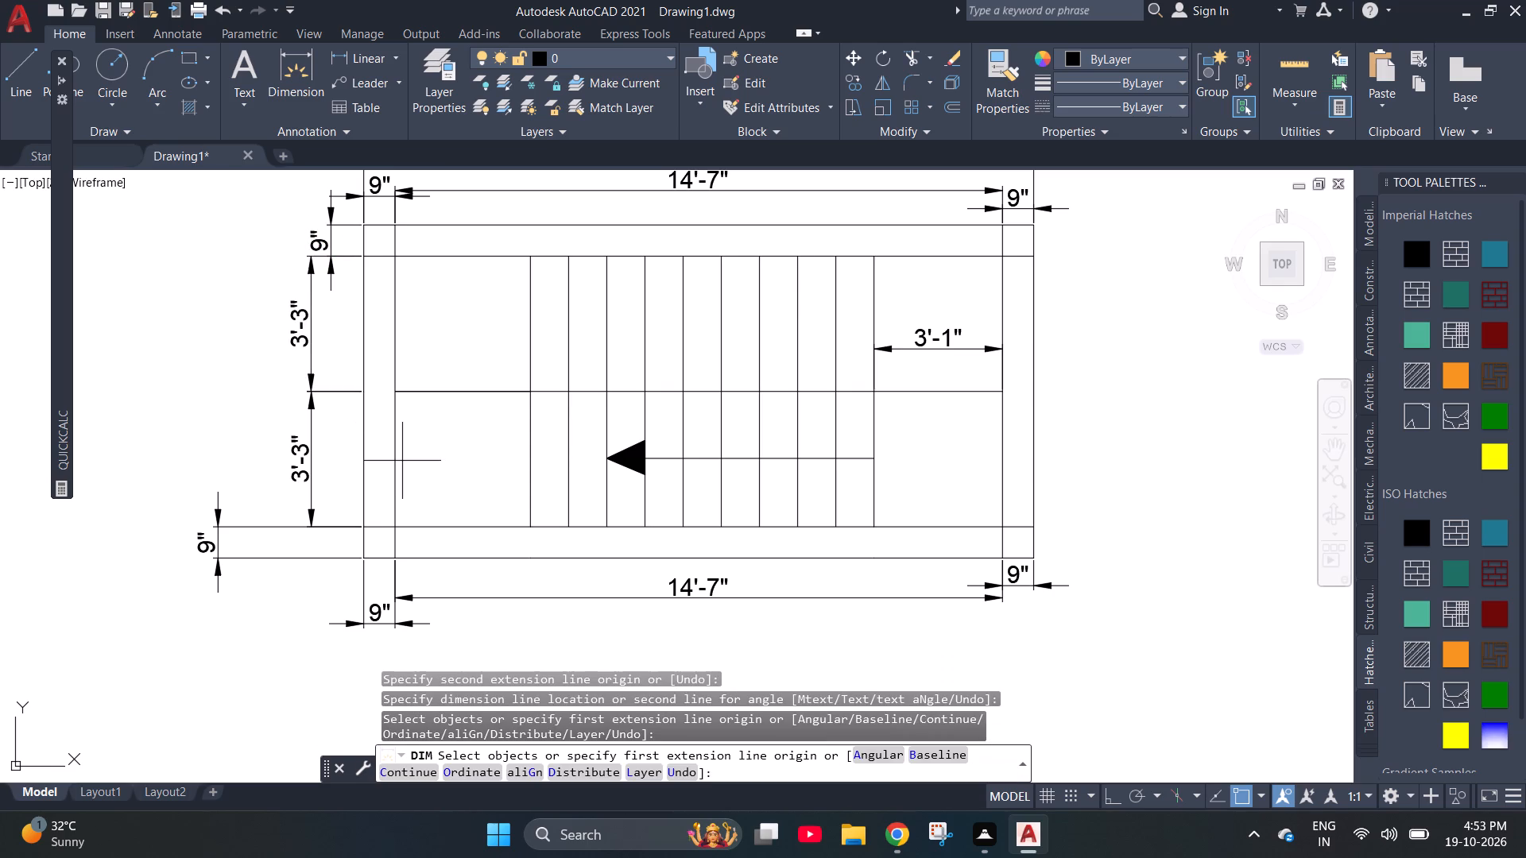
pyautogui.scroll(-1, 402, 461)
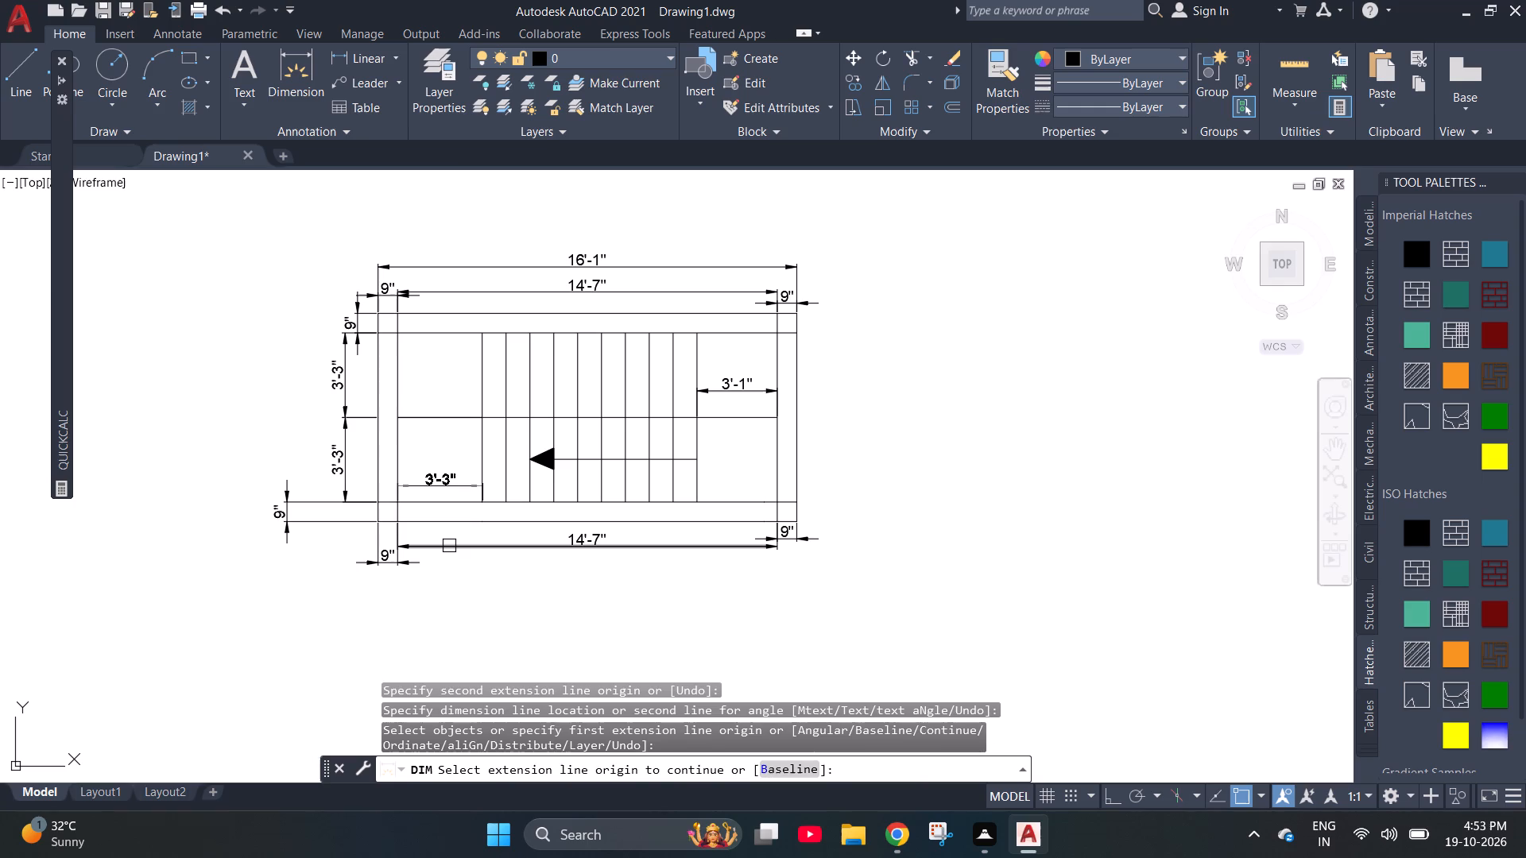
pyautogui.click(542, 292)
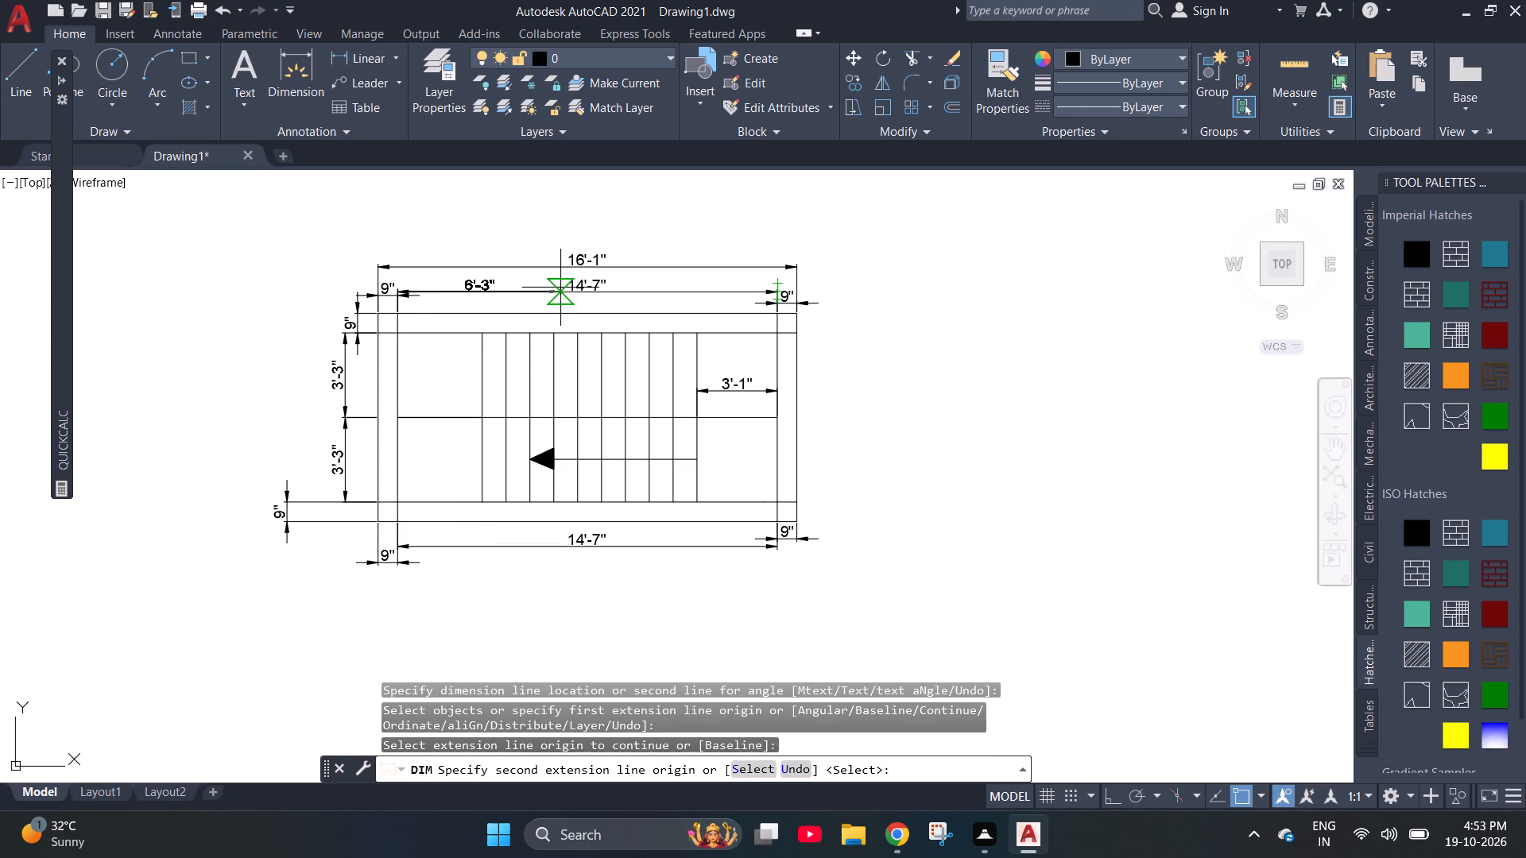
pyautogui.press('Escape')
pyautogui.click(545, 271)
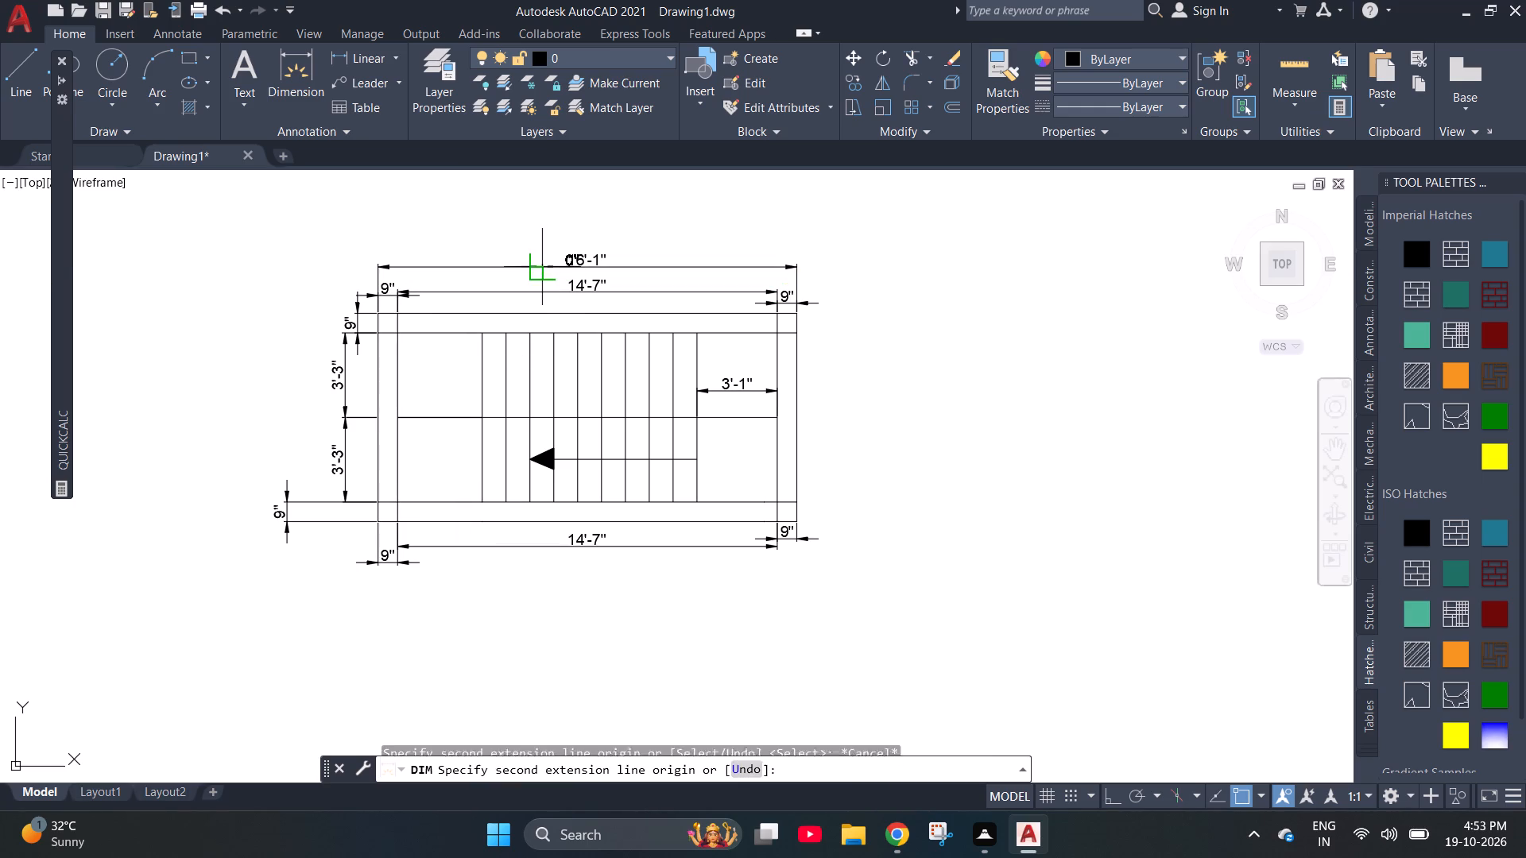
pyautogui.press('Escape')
# Delete the overall length and clear length dimensions above the top wall.
pyautogui.click(551, 269)
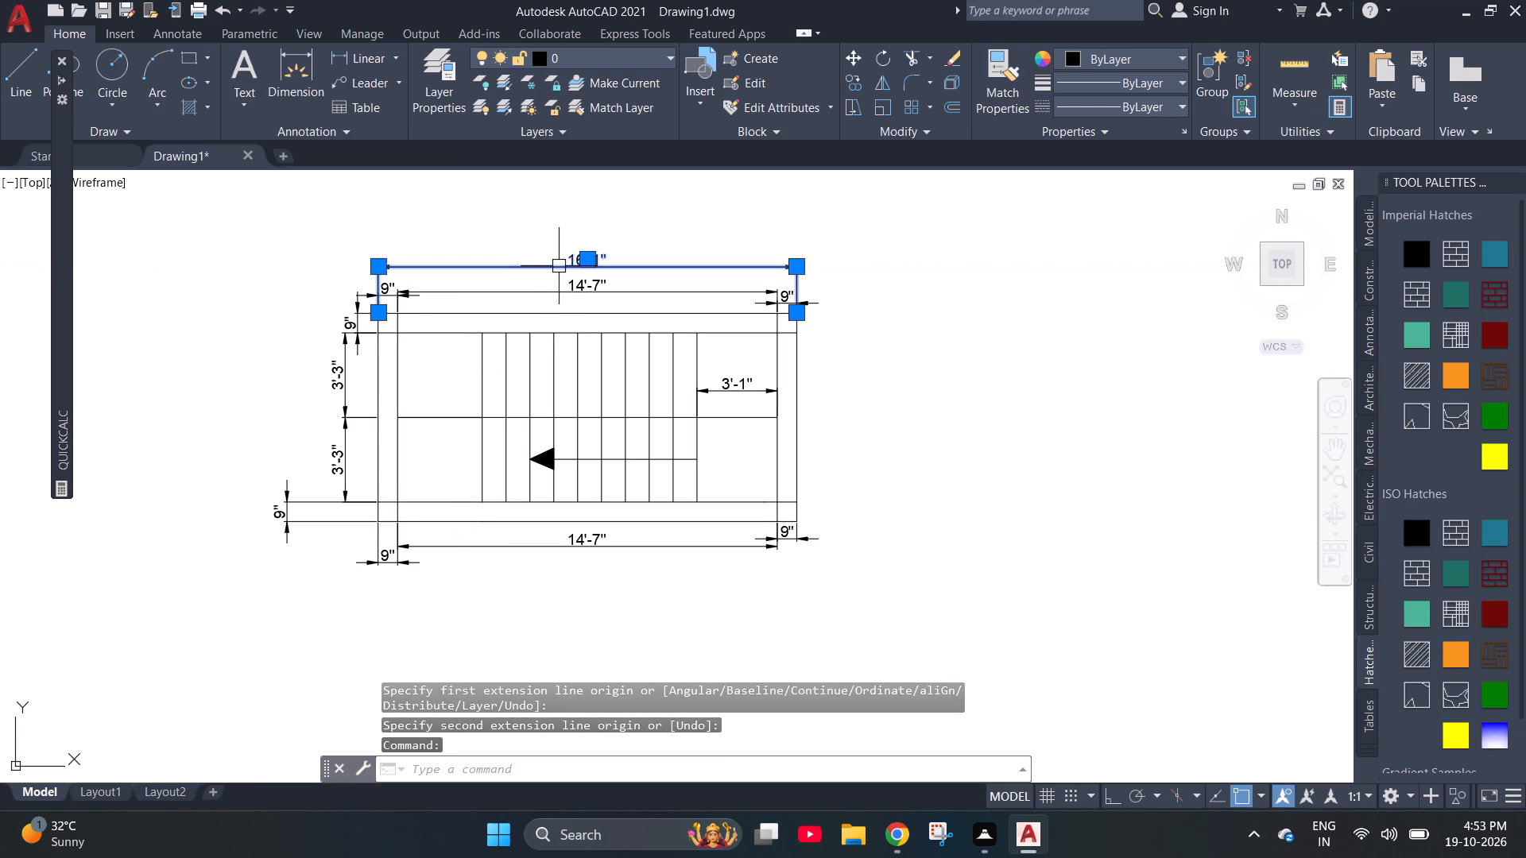
pyautogui.press('Delete')
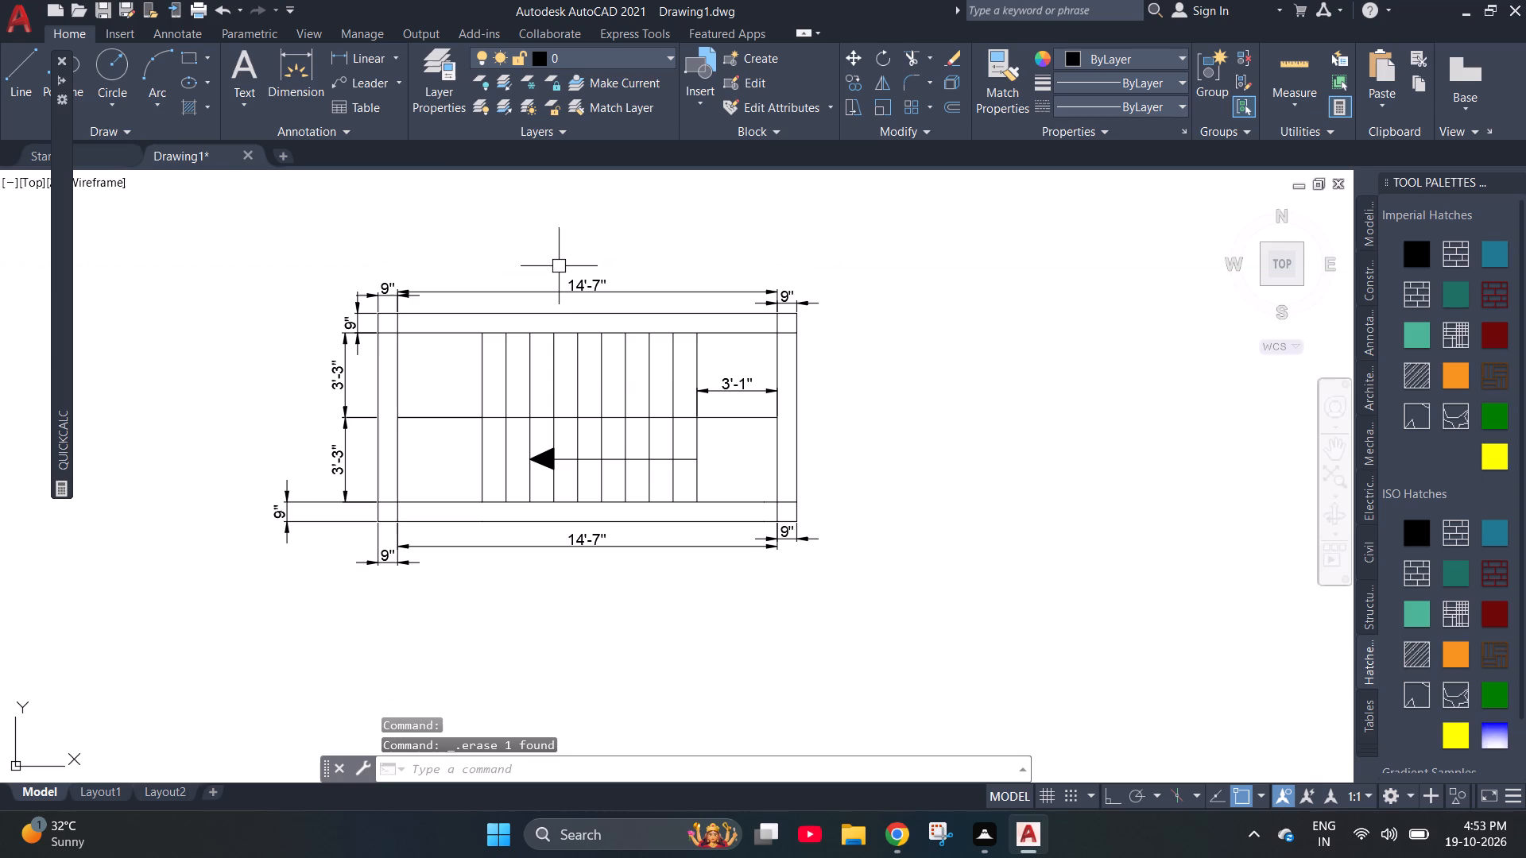
pyautogui.click(552, 289)
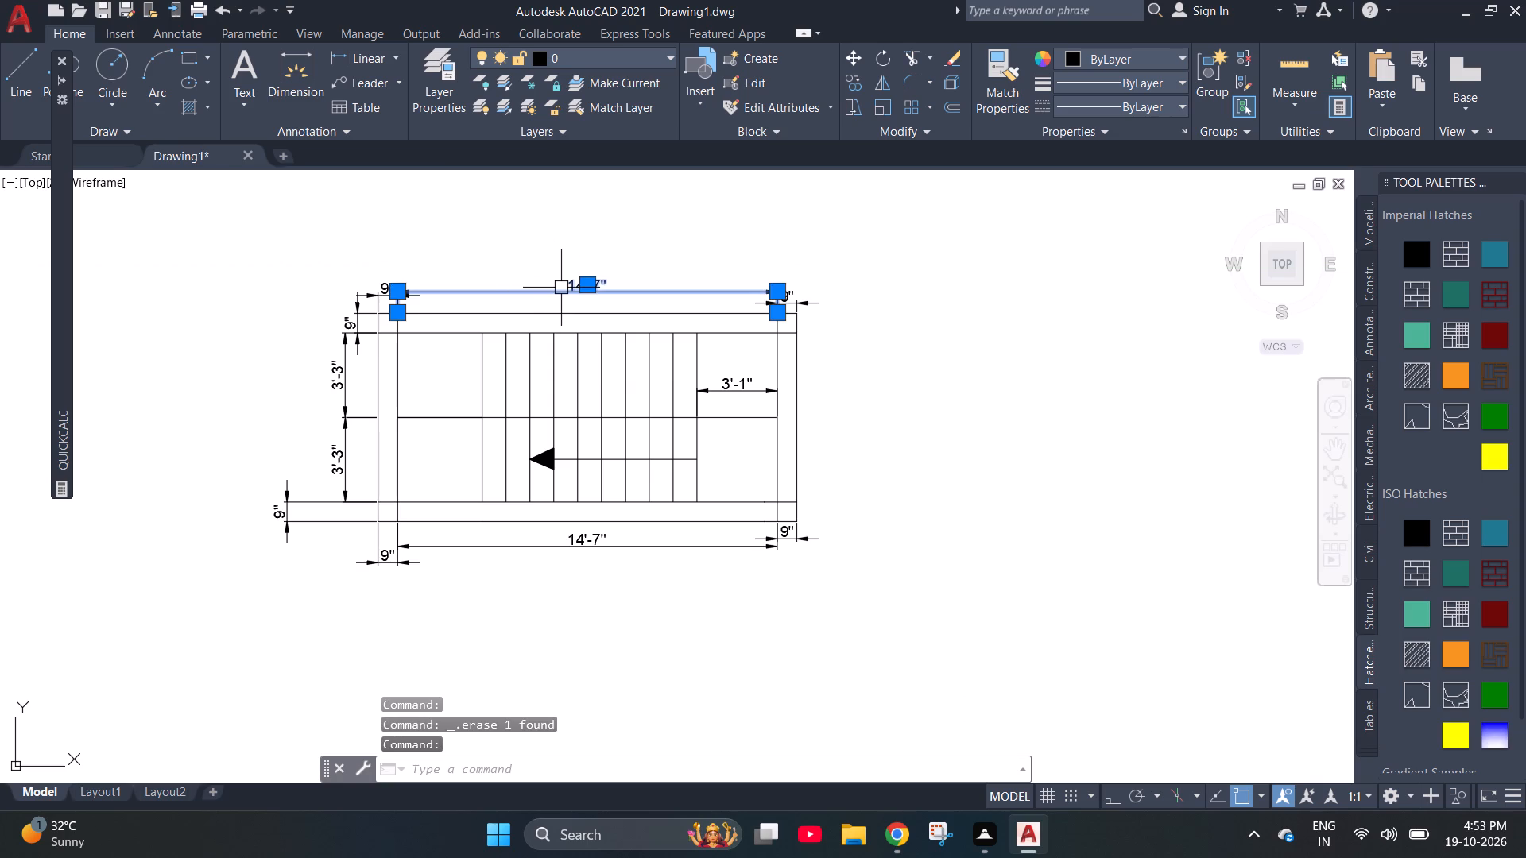
pyautogui.press('Delete')
pyautogui.press('Escape')
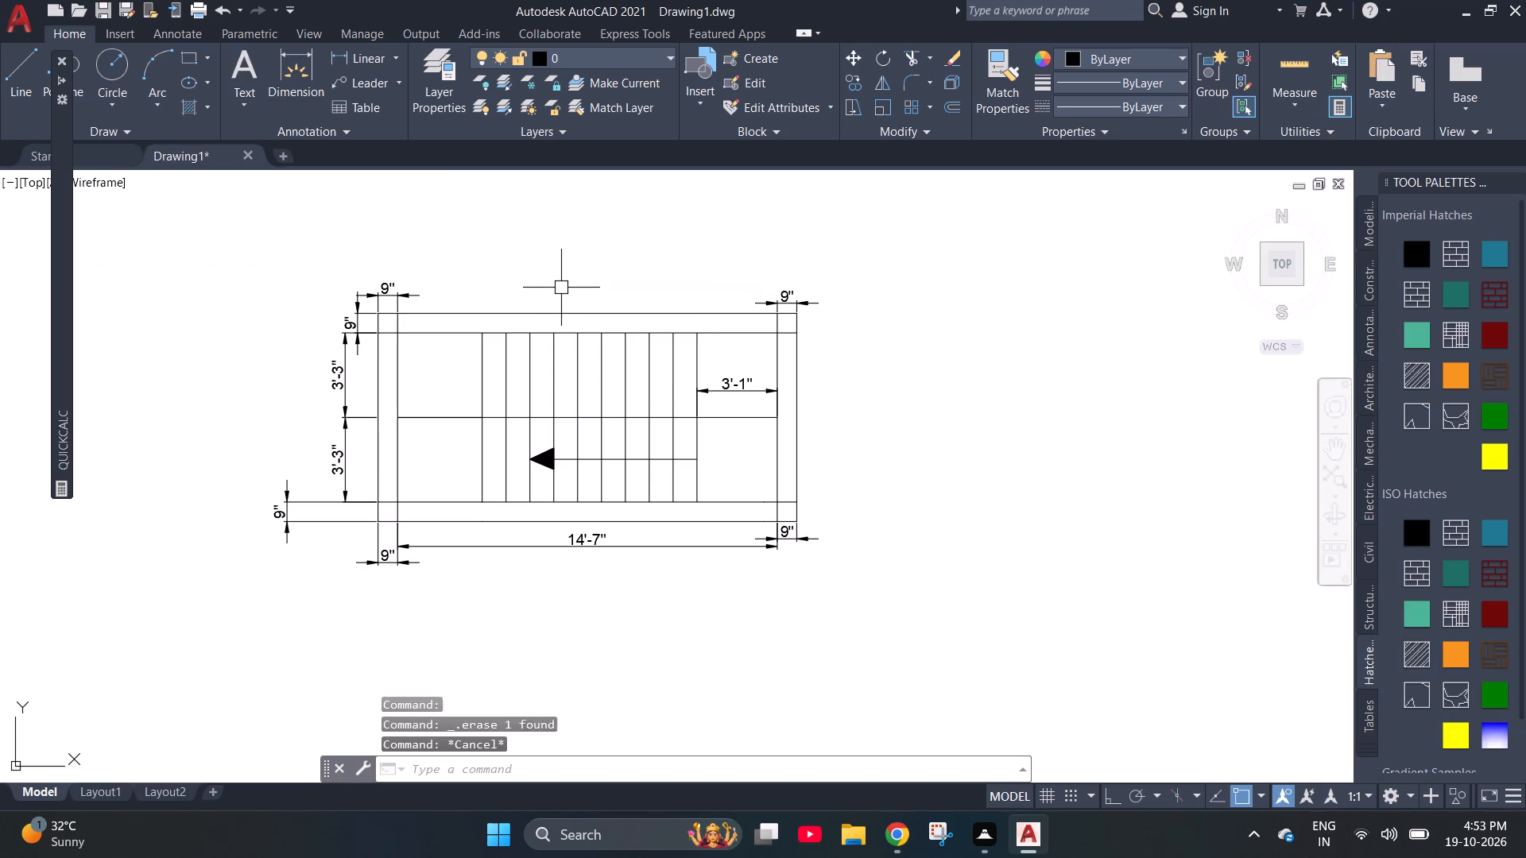
pyautogui.press('Escape')
# Dimension the landing length along the plan's top edge, from the left wall's inner face to the first stair line, placing it above the wall.
pyautogui.click(300, 71)
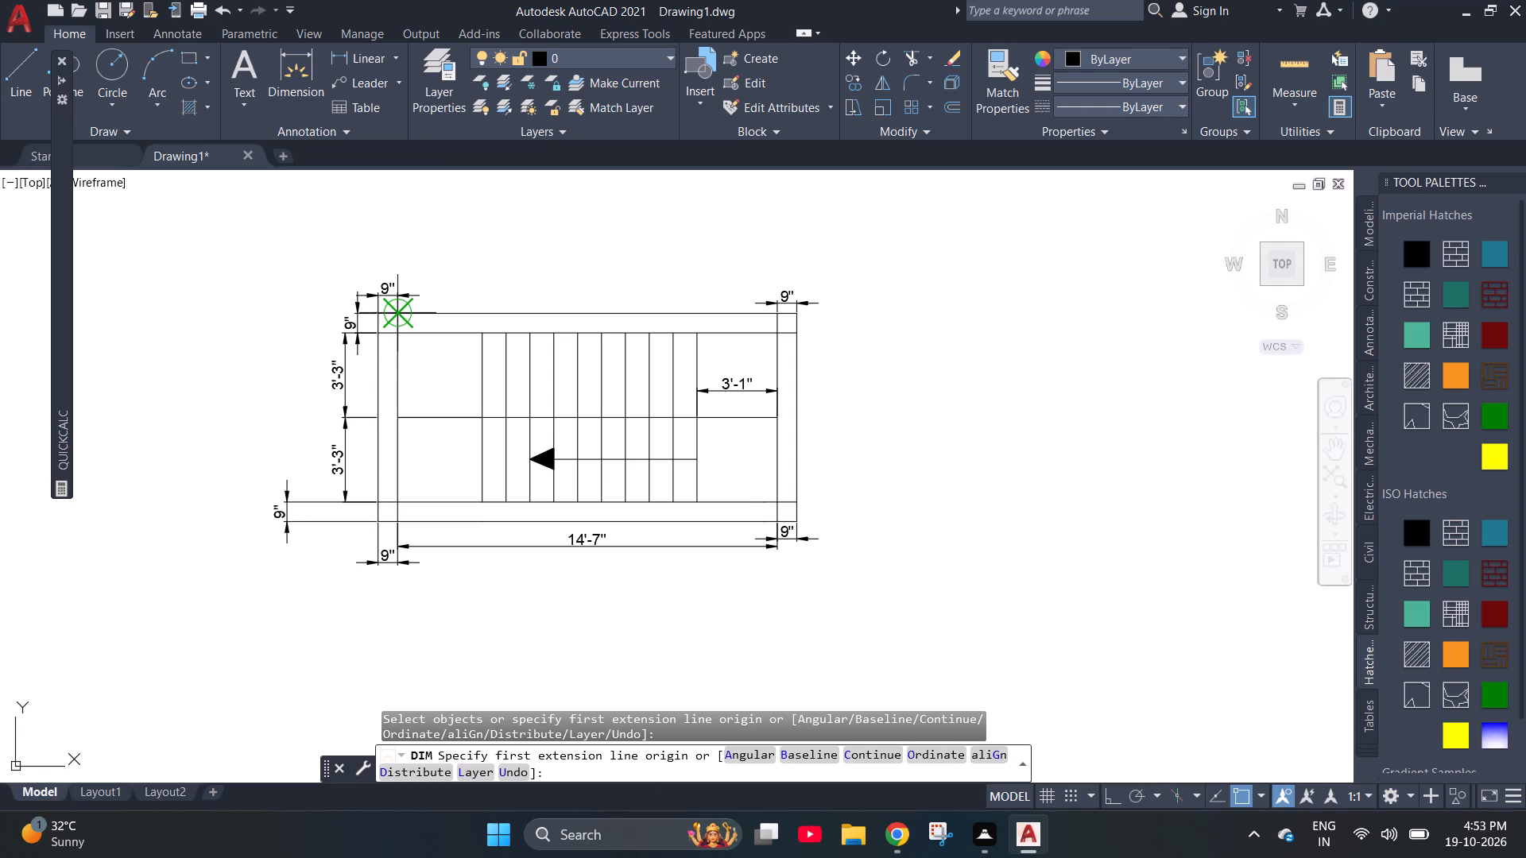
pyautogui.scroll(3, 398, 313)
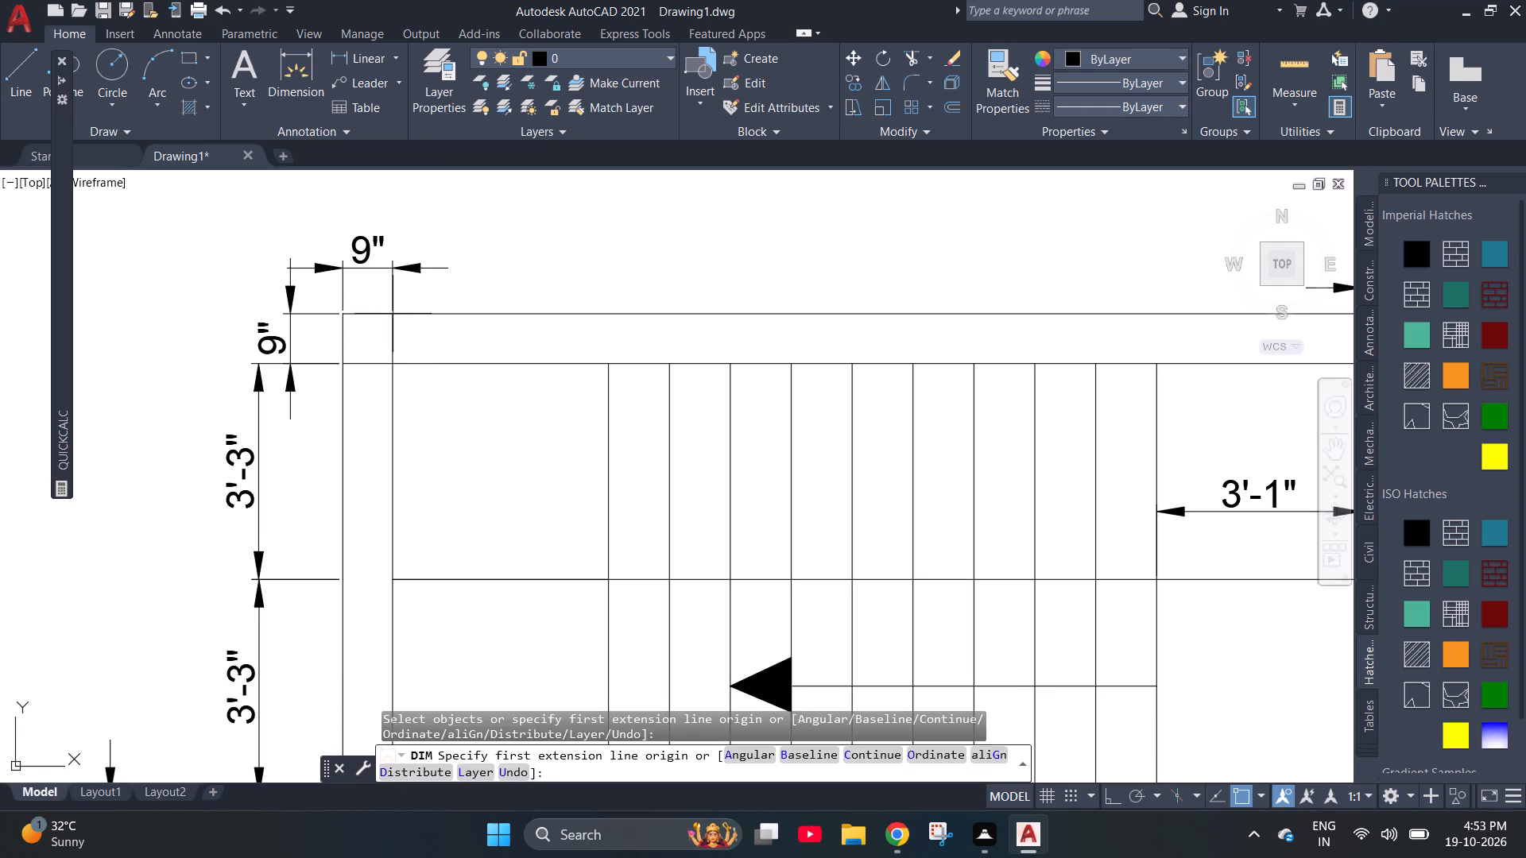
pyautogui.click(390, 308)
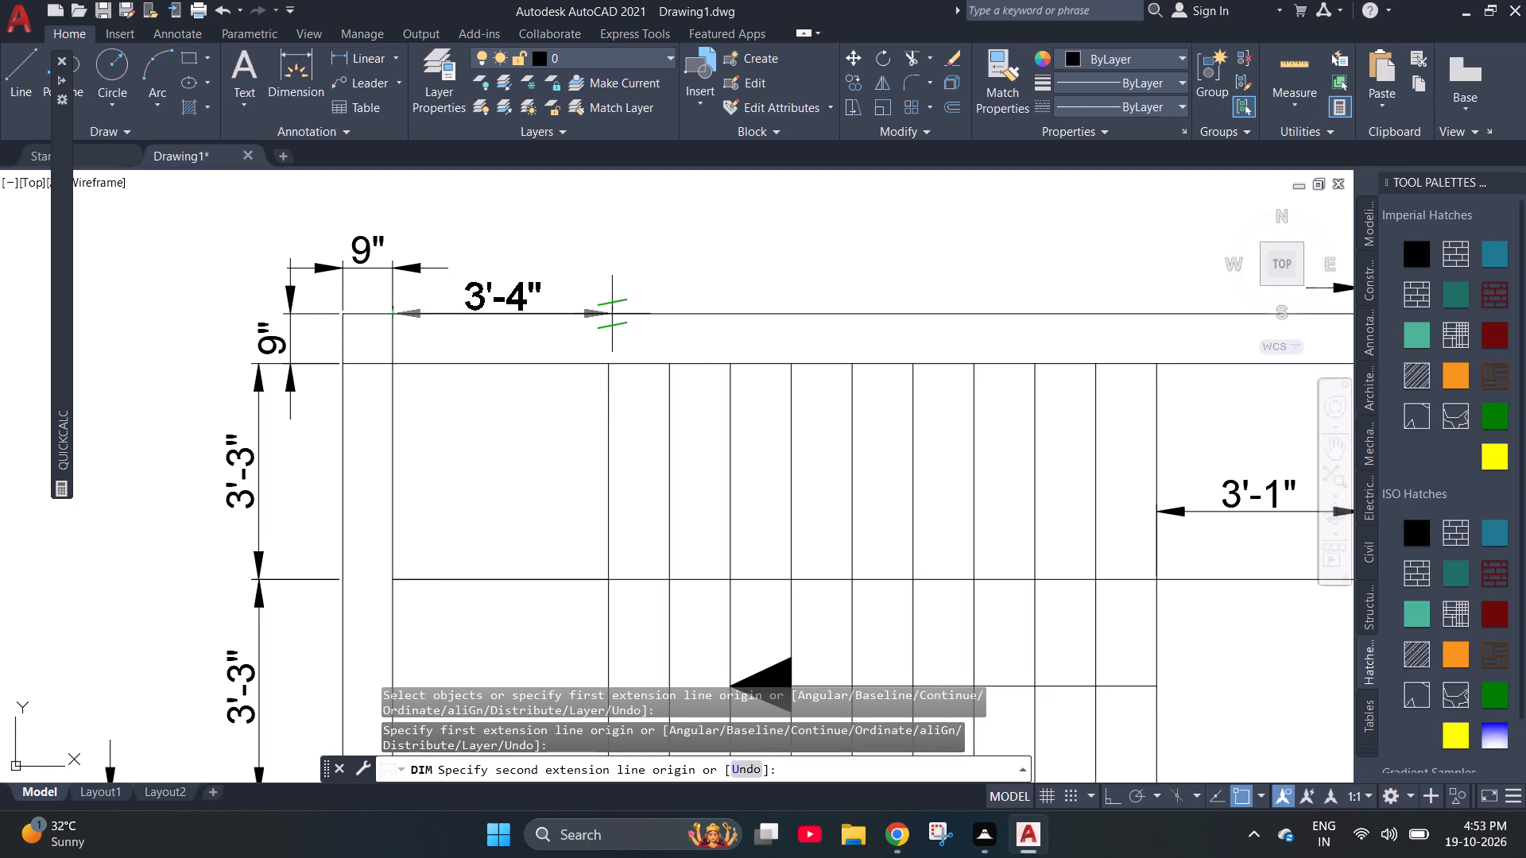
pyautogui.click(610, 311)
pyautogui.click(602, 253)
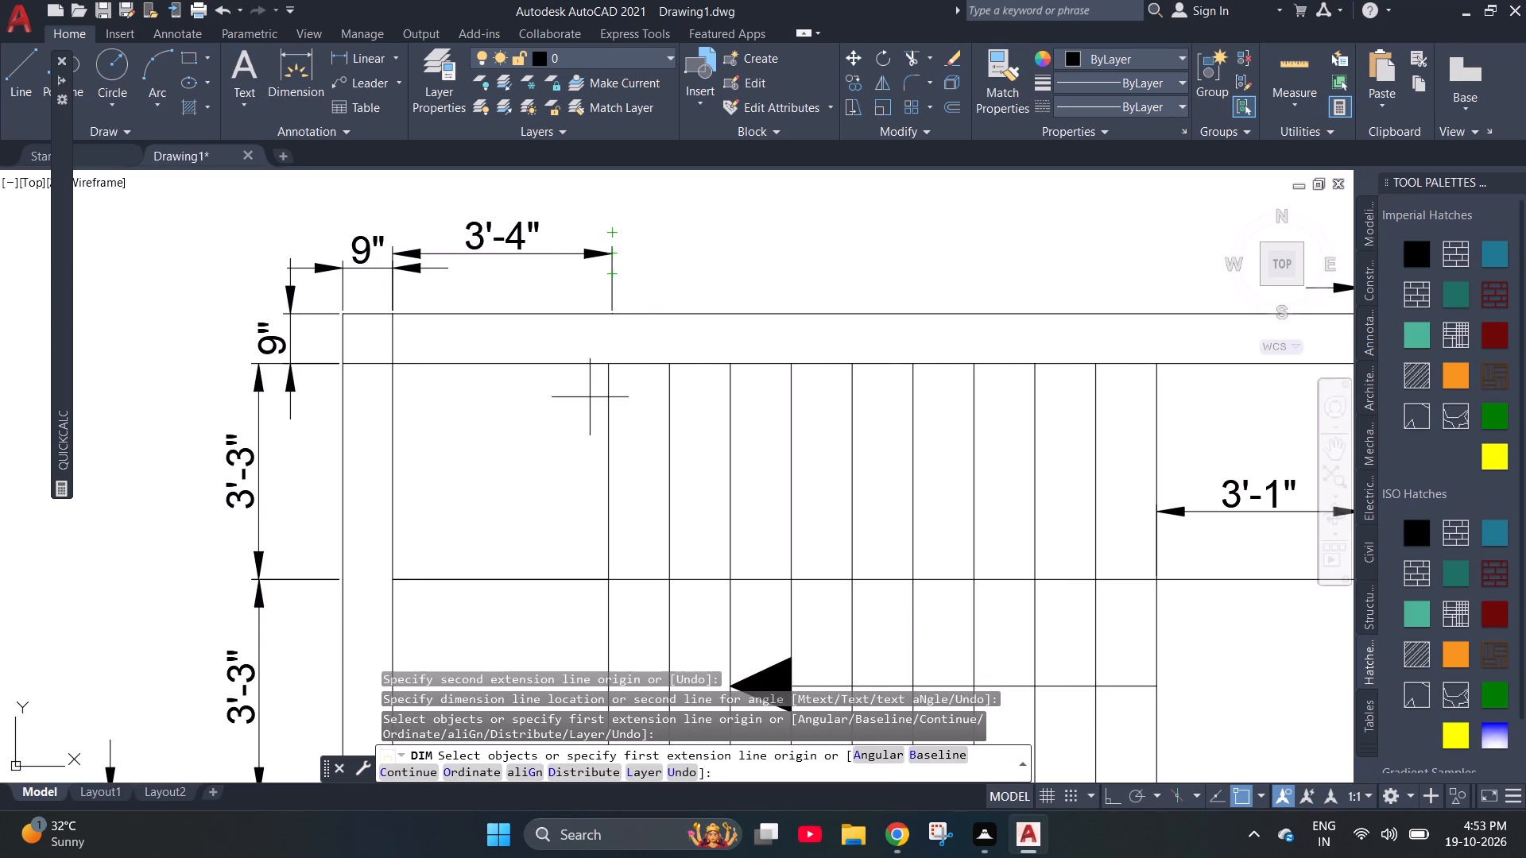
pyautogui.press('space')
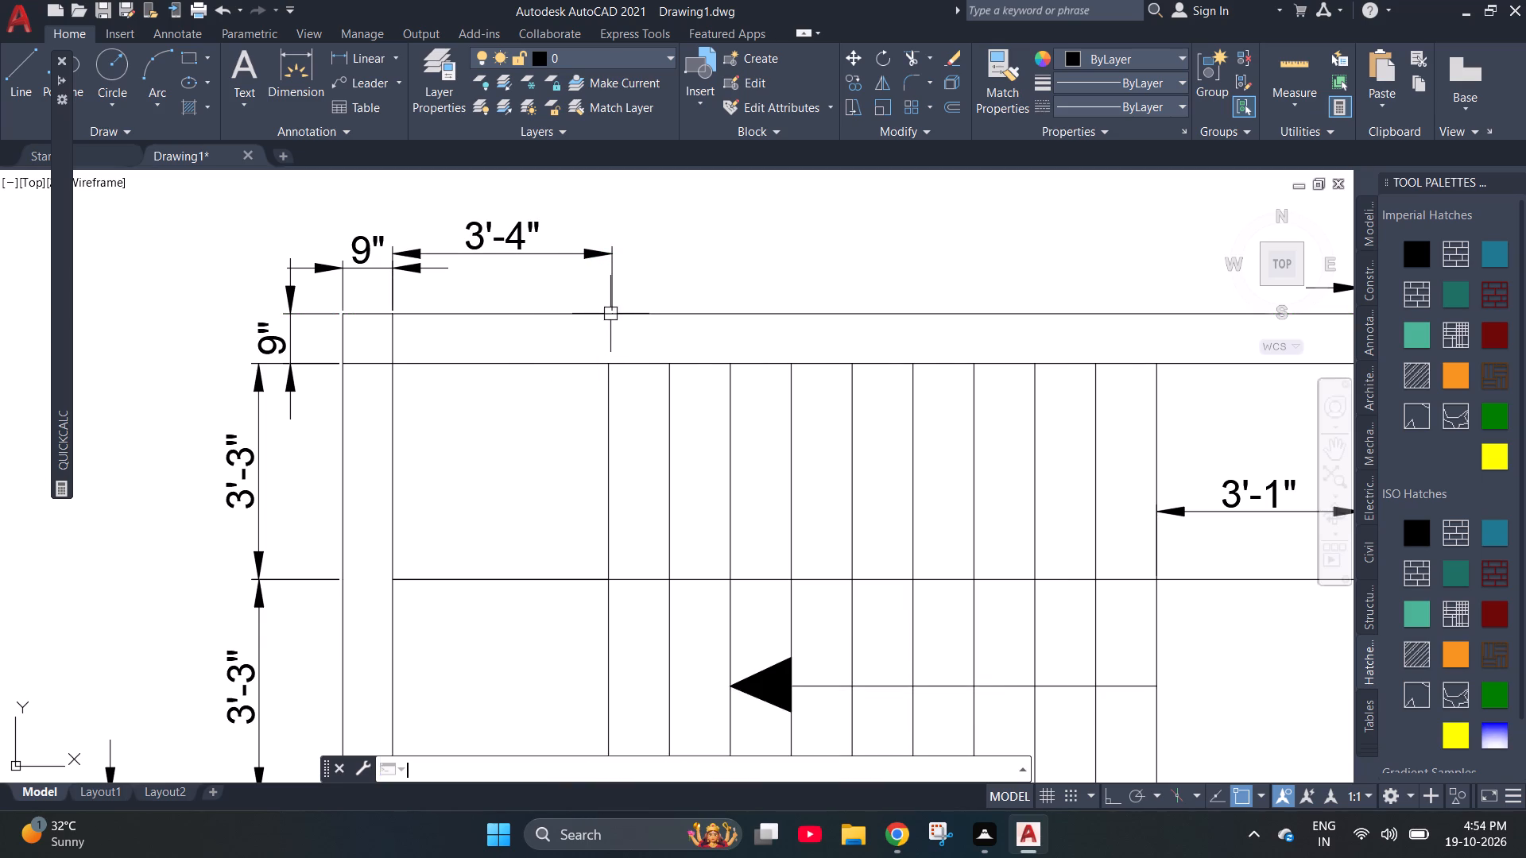
# Dimension the flight's run from the first to the last stair line along the top edge, level with the landing dimension beside it.
pyautogui.press('space')
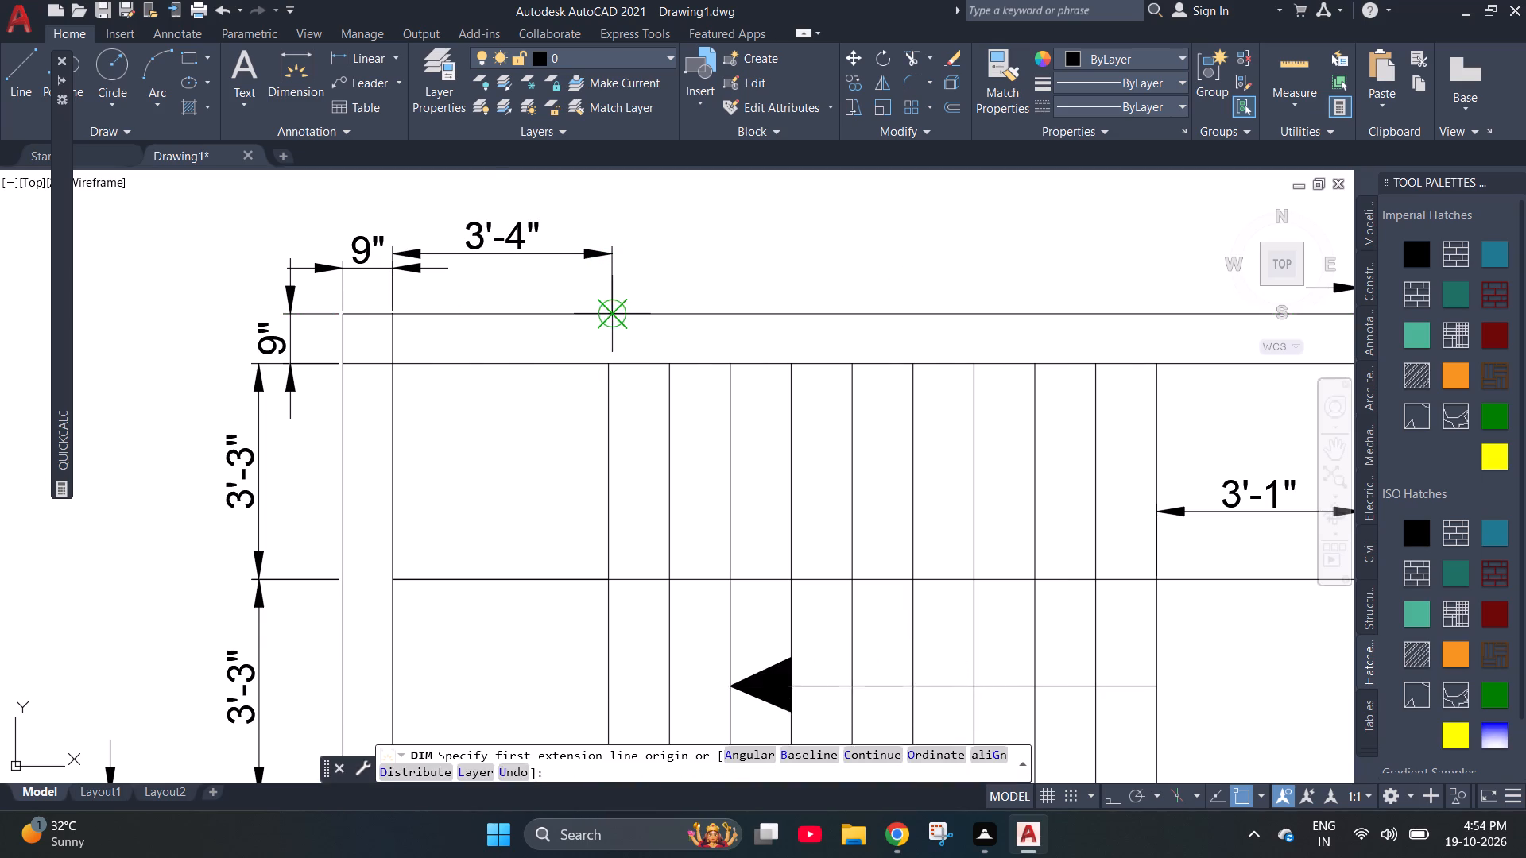
pyautogui.scroll(3, 608, 313)
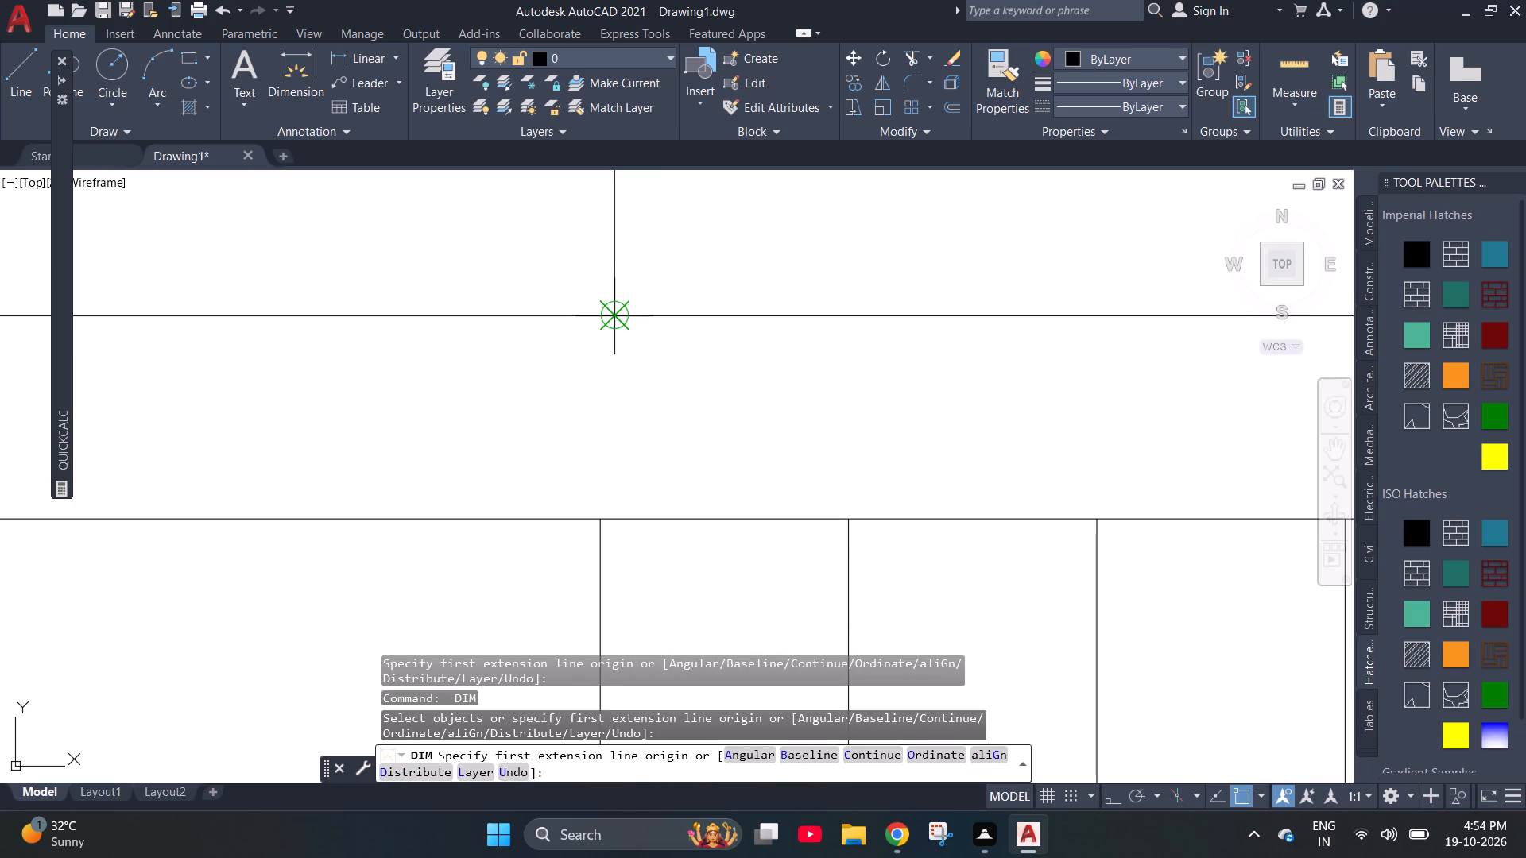
pyautogui.click(611, 309)
pyautogui.scroll(-2, 301, 346)
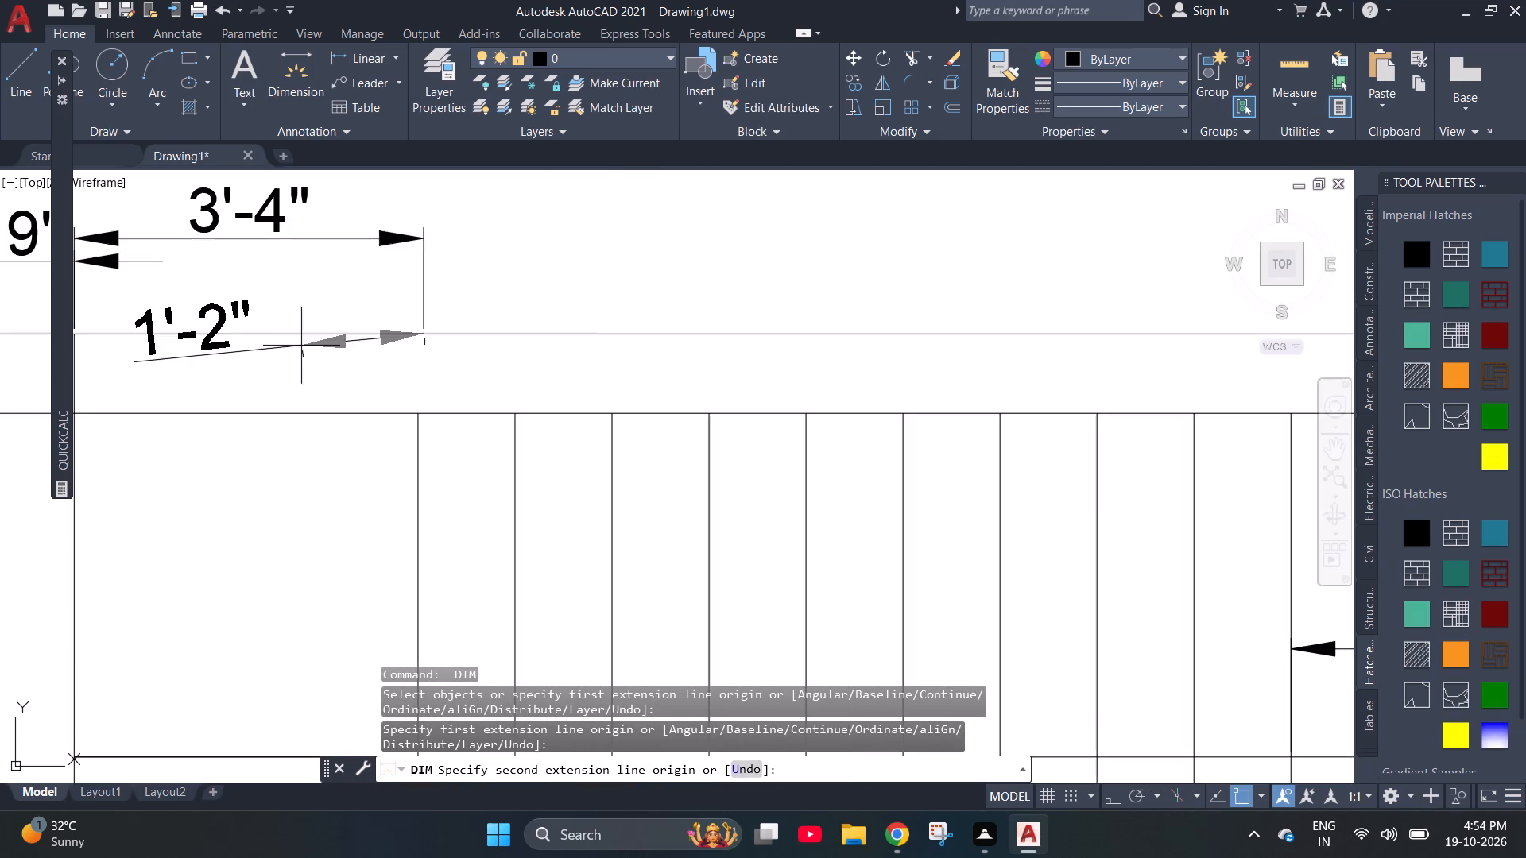
pyautogui.scroll(-2, 301, 346)
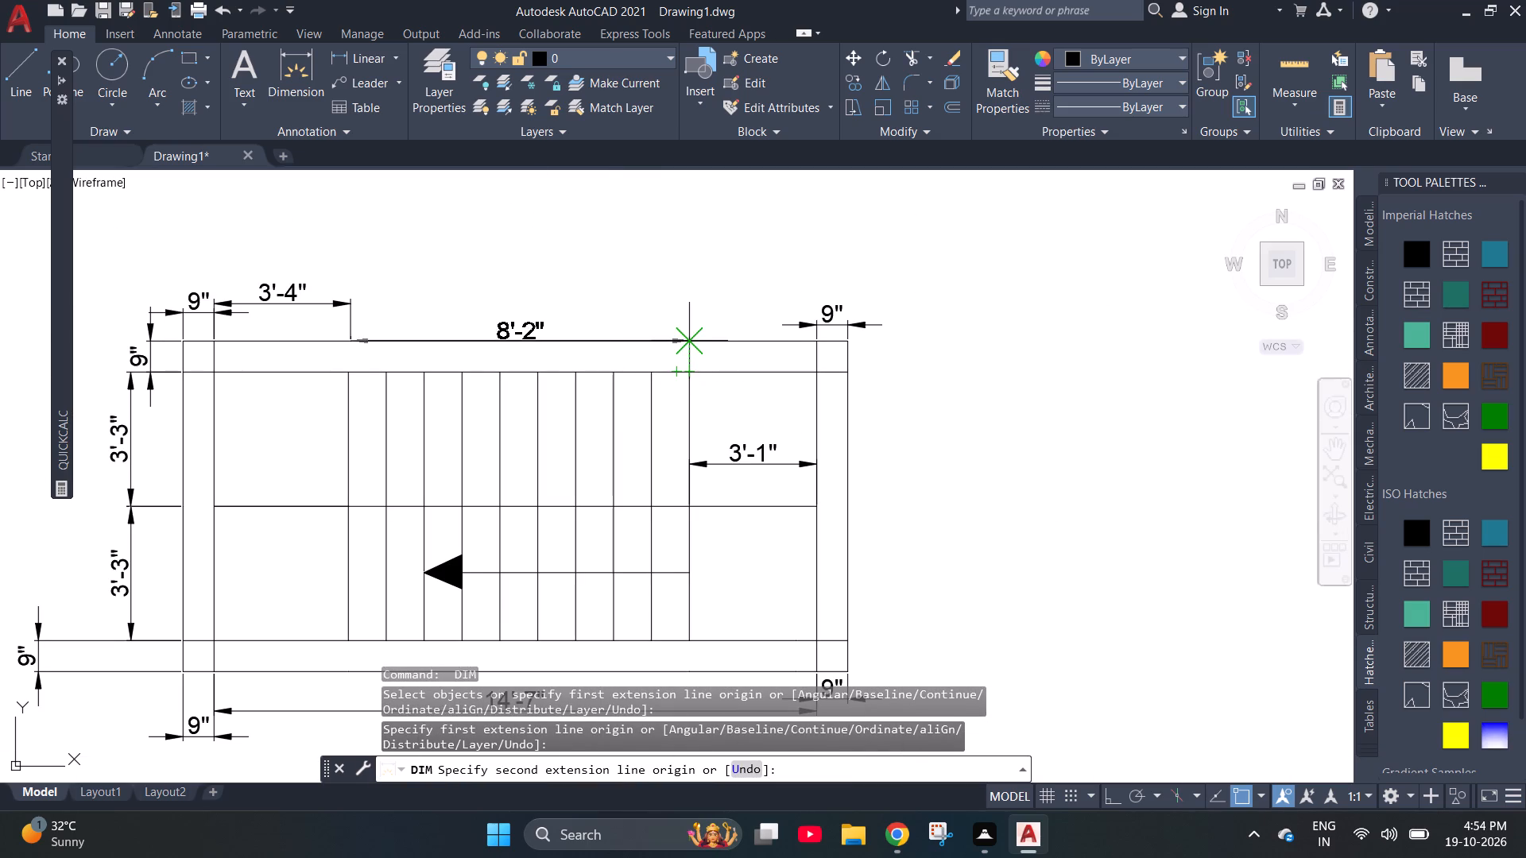
pyautogui.click(695, 338)
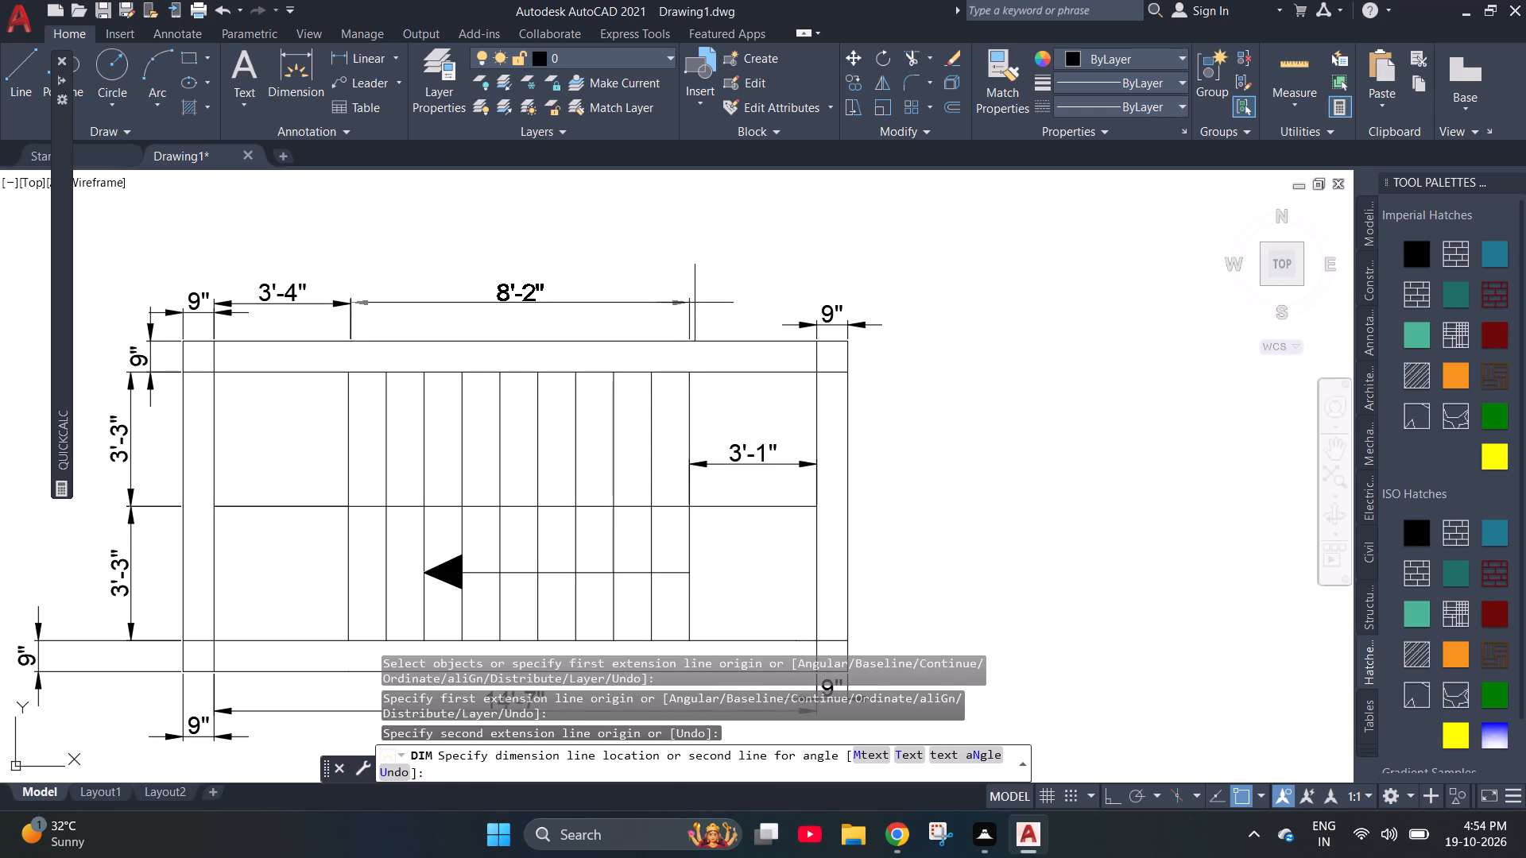
pyautogui.click(695, 303)
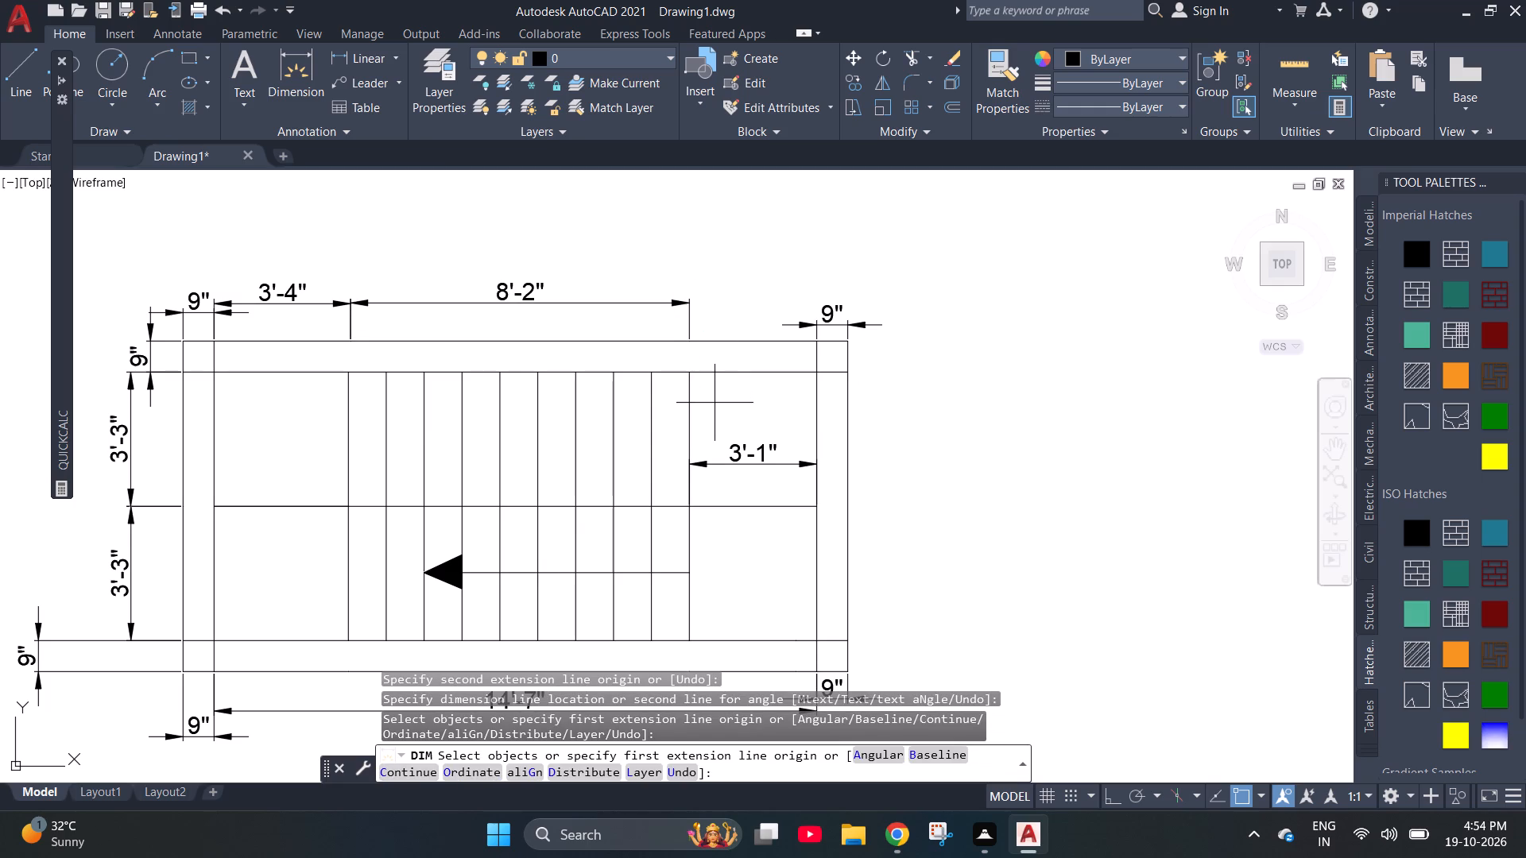
pyautogui.press('space')
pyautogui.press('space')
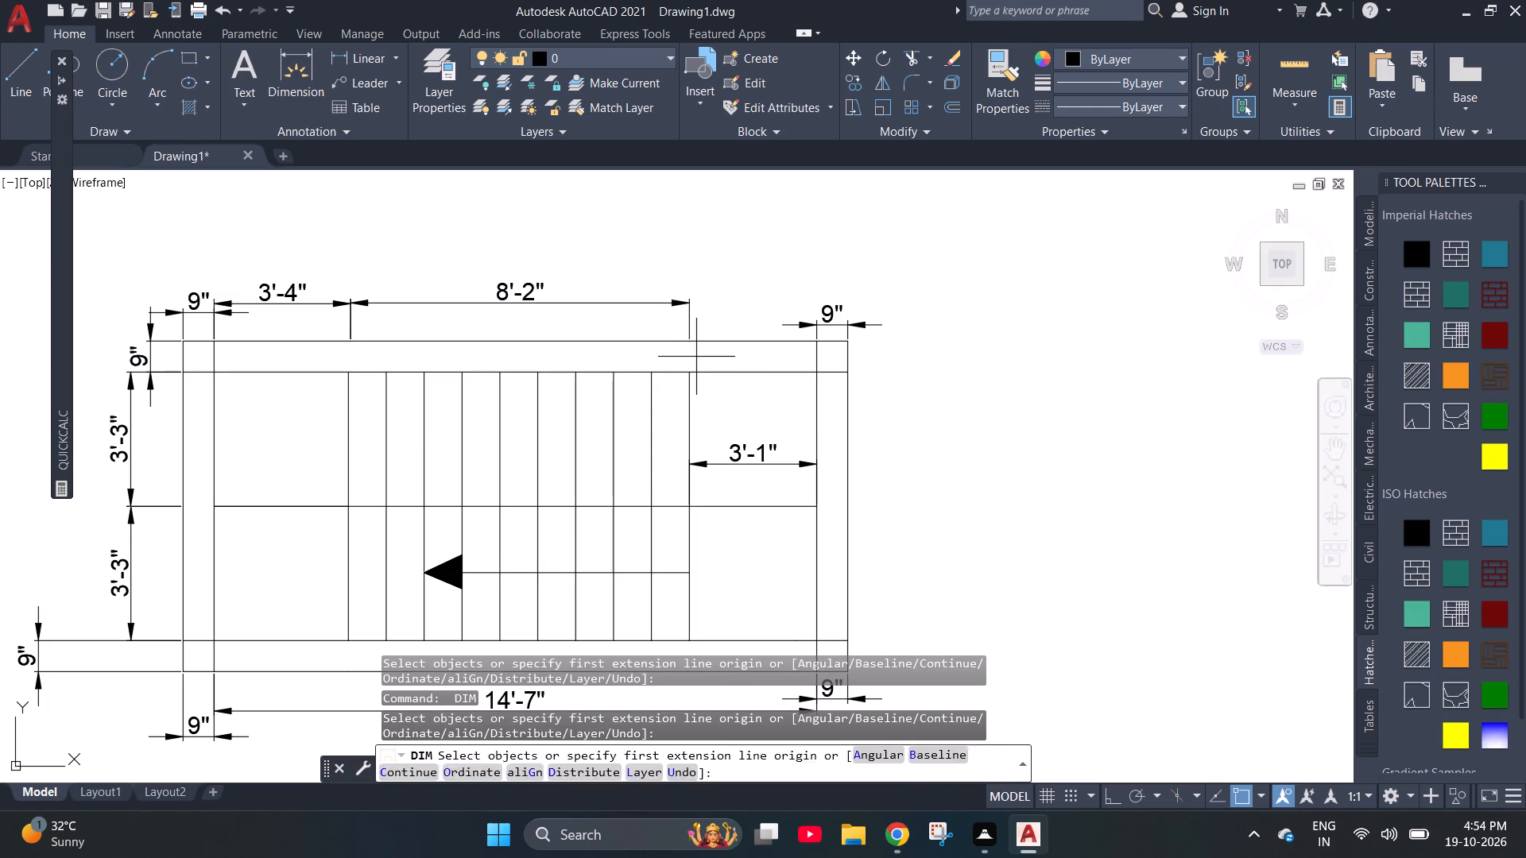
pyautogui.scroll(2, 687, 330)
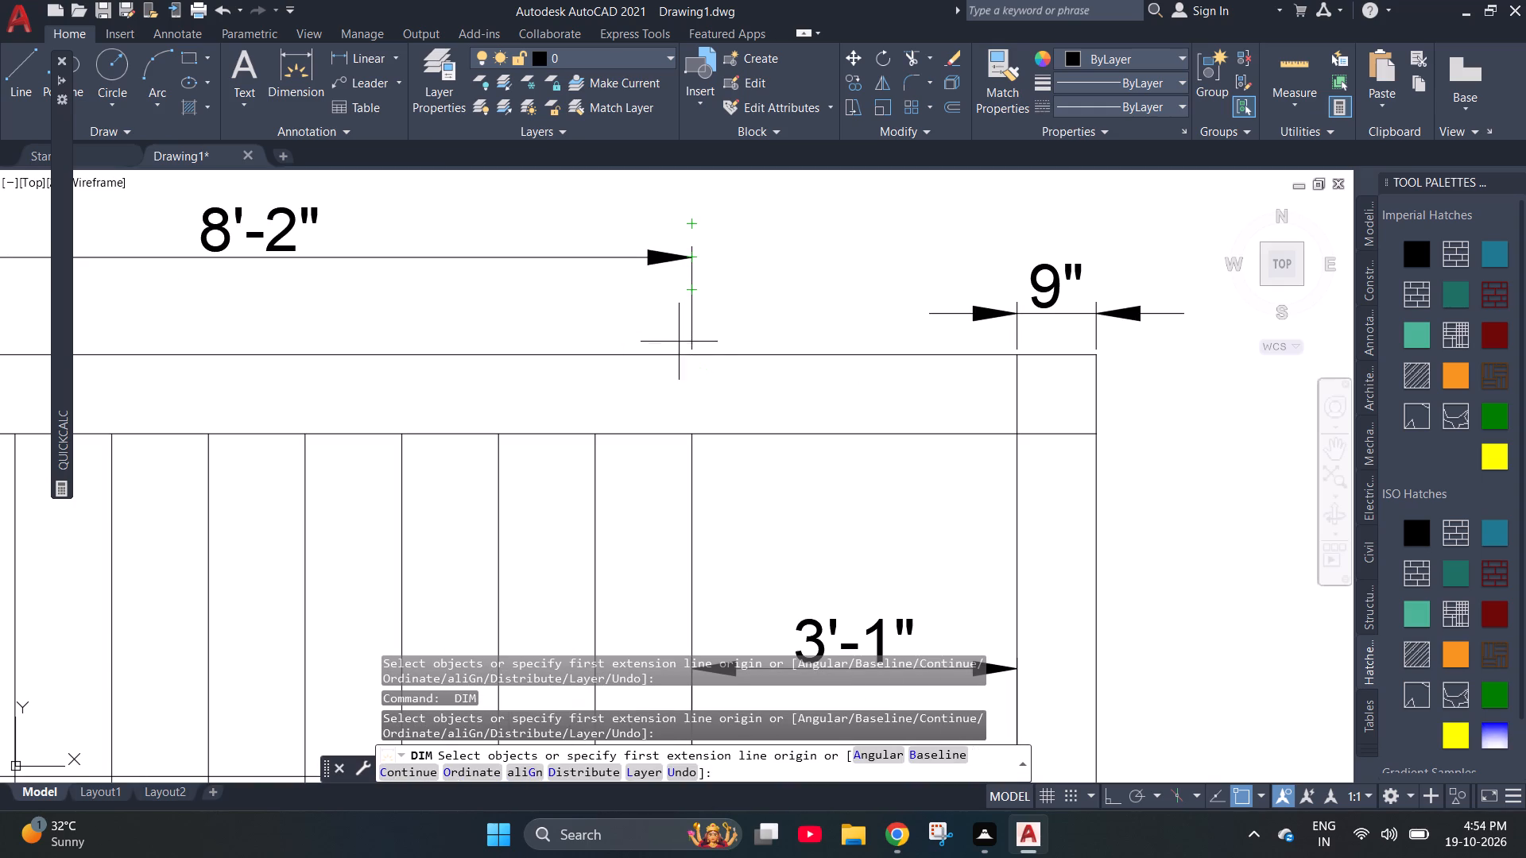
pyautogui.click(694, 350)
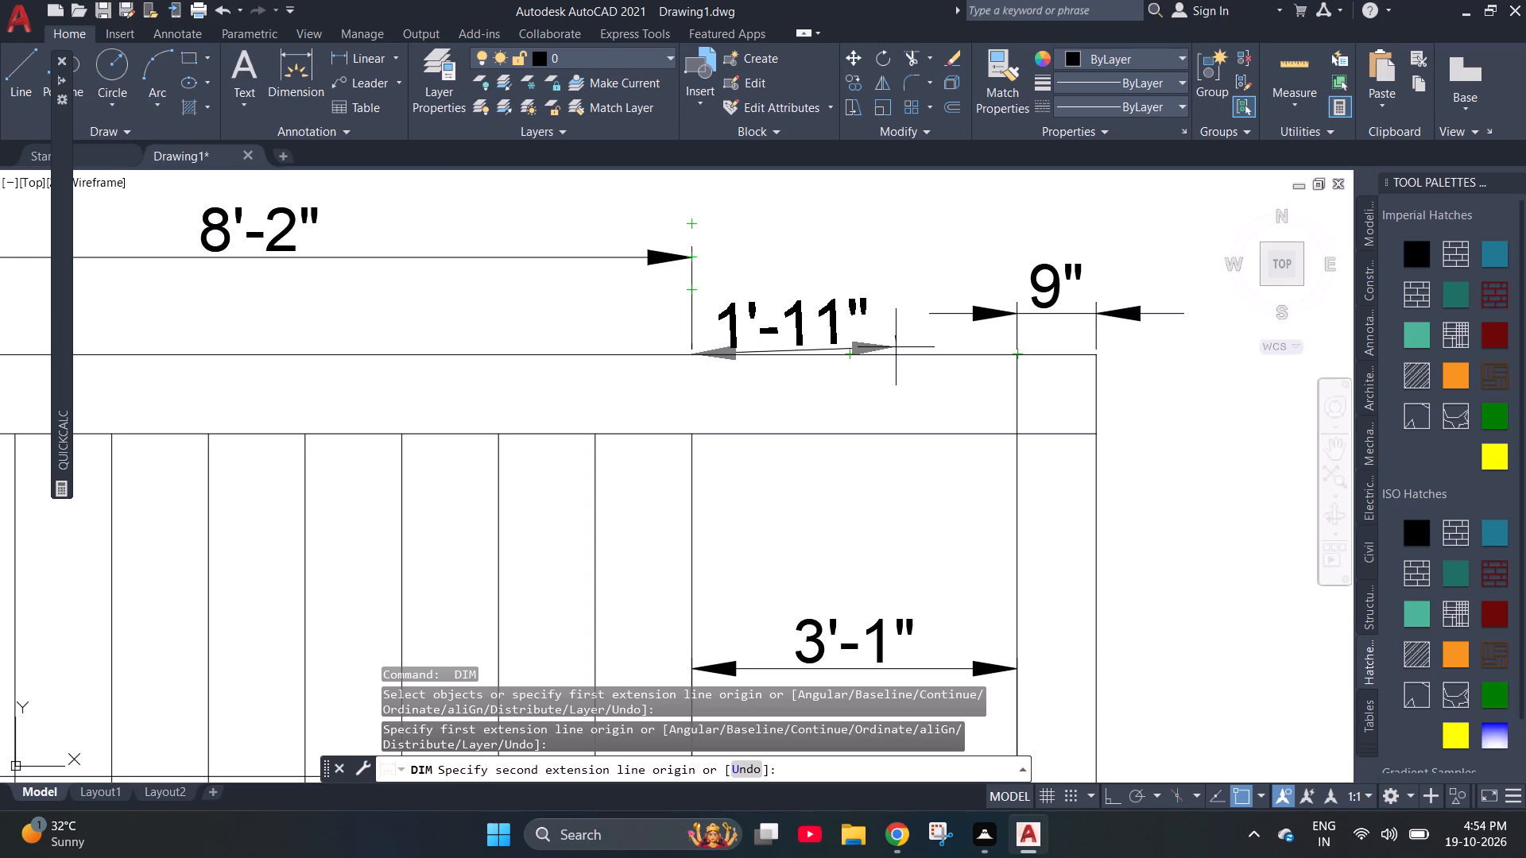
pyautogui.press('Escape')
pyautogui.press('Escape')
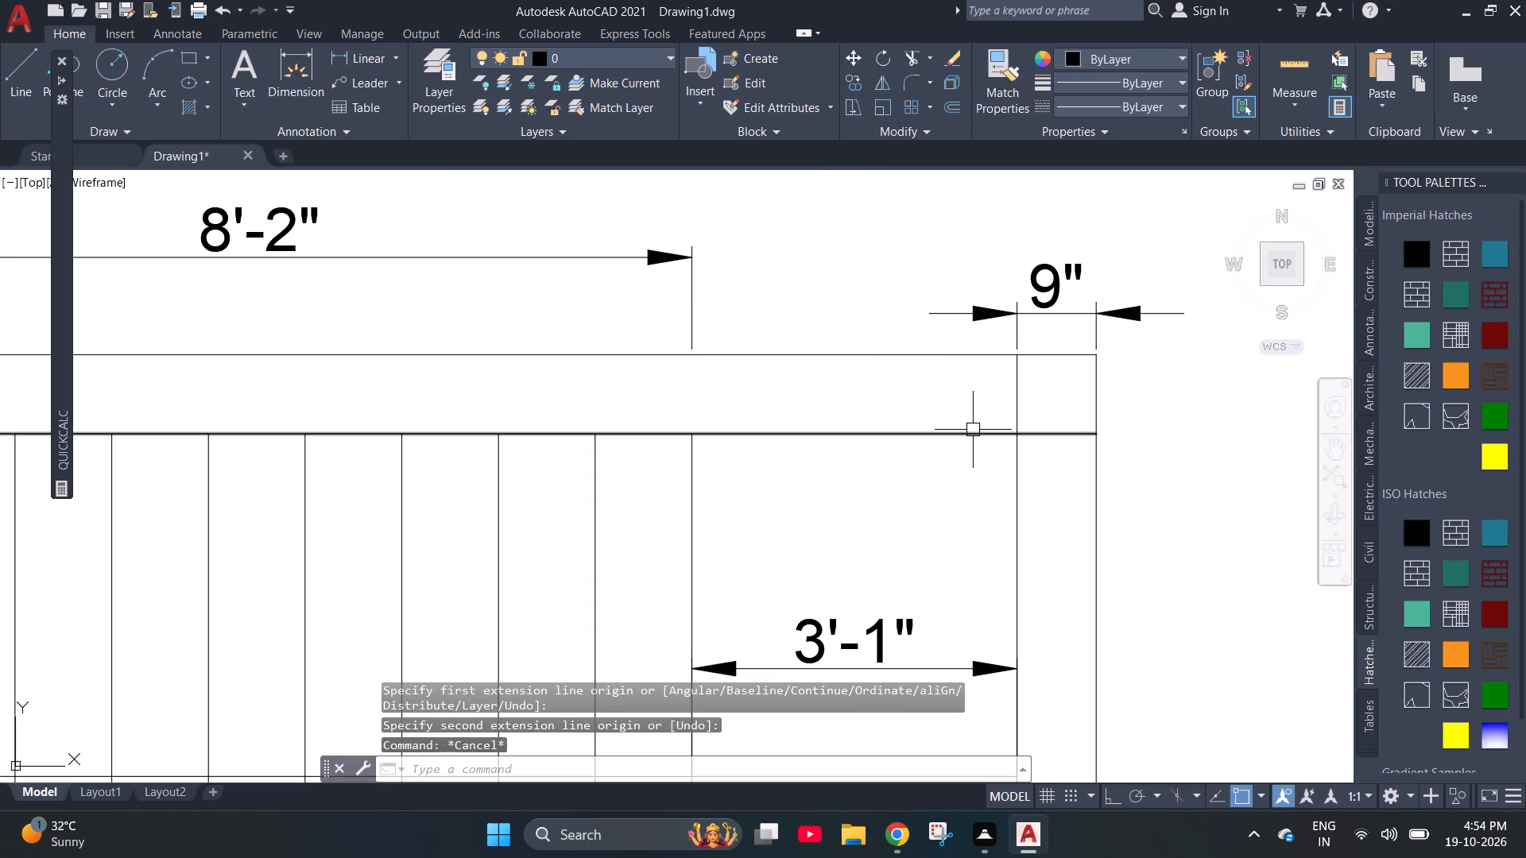
# Offset the right wall's outer edge inward by 1'3".
pyautogui.press('o')
pyautogui.press('Return')
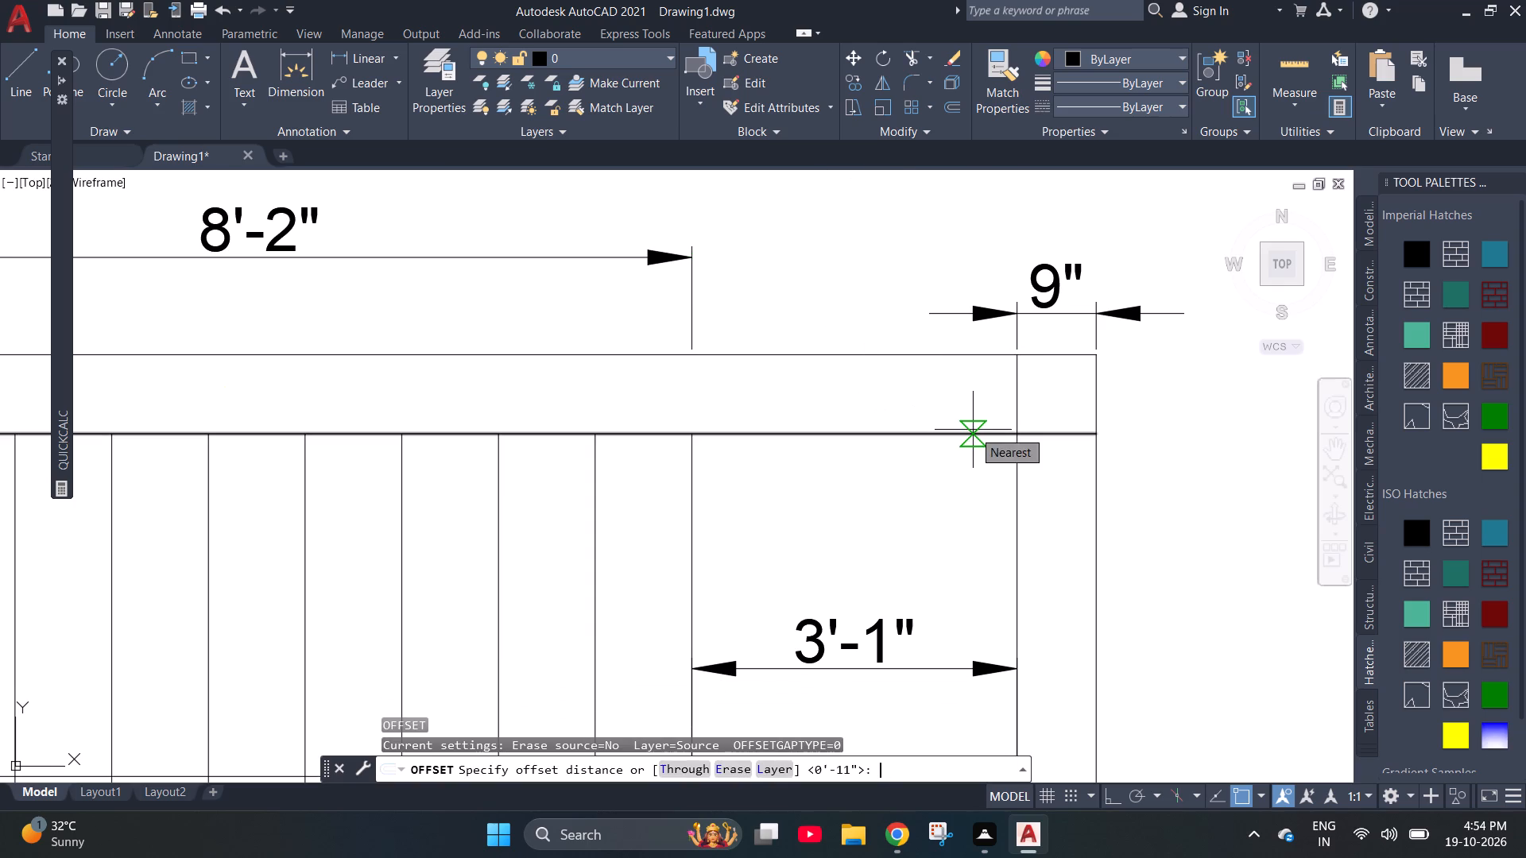
pyautogui.write('1\'3"')
pyautogui.press('Return')
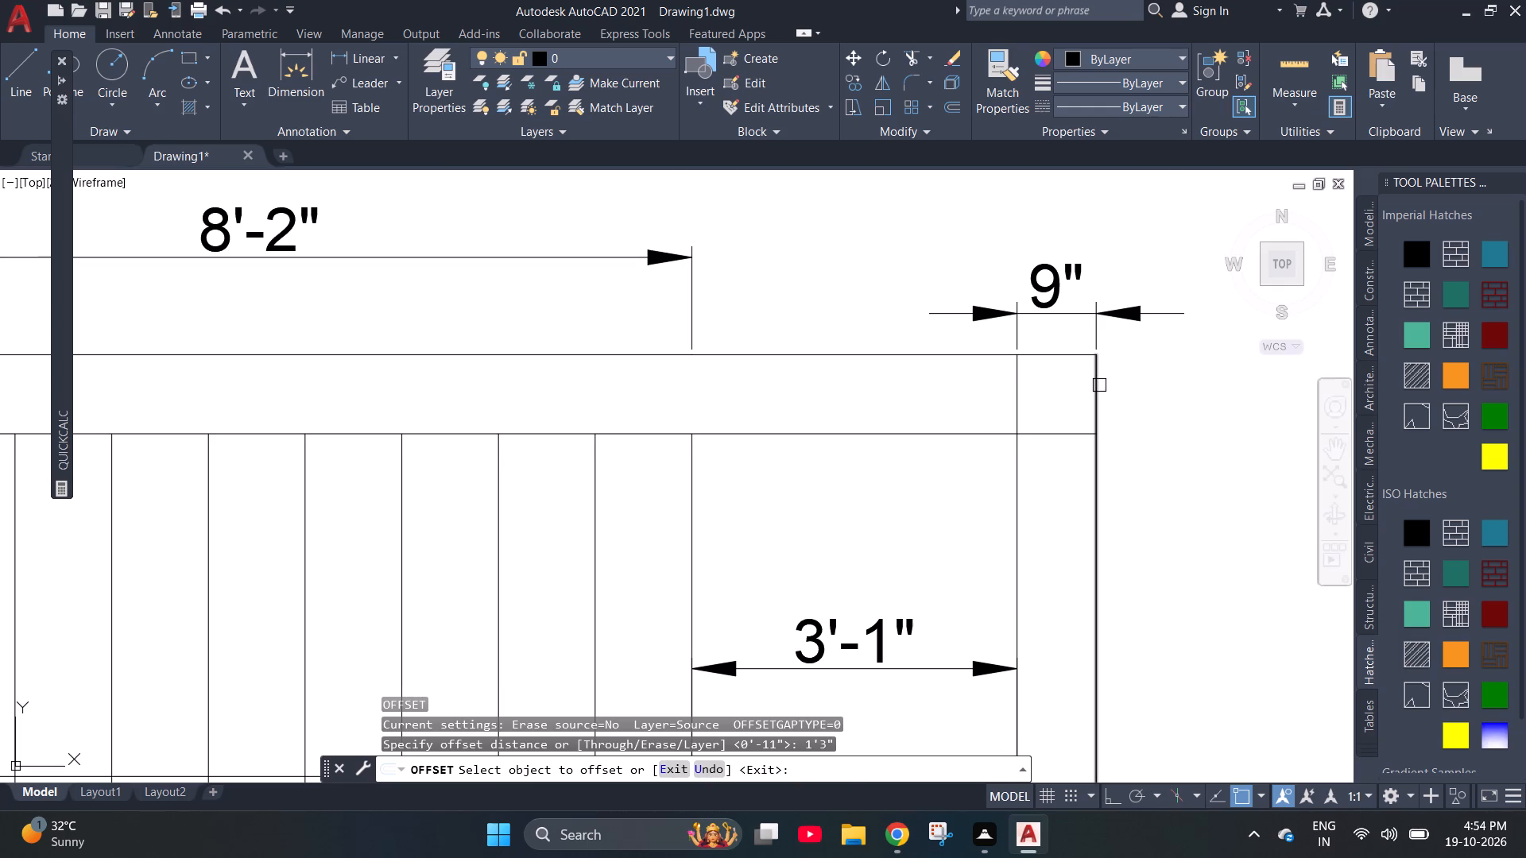
pyautogui.click(1099, 386)
pyautogui.click(946, 408)
pyautogui.press('Escape')
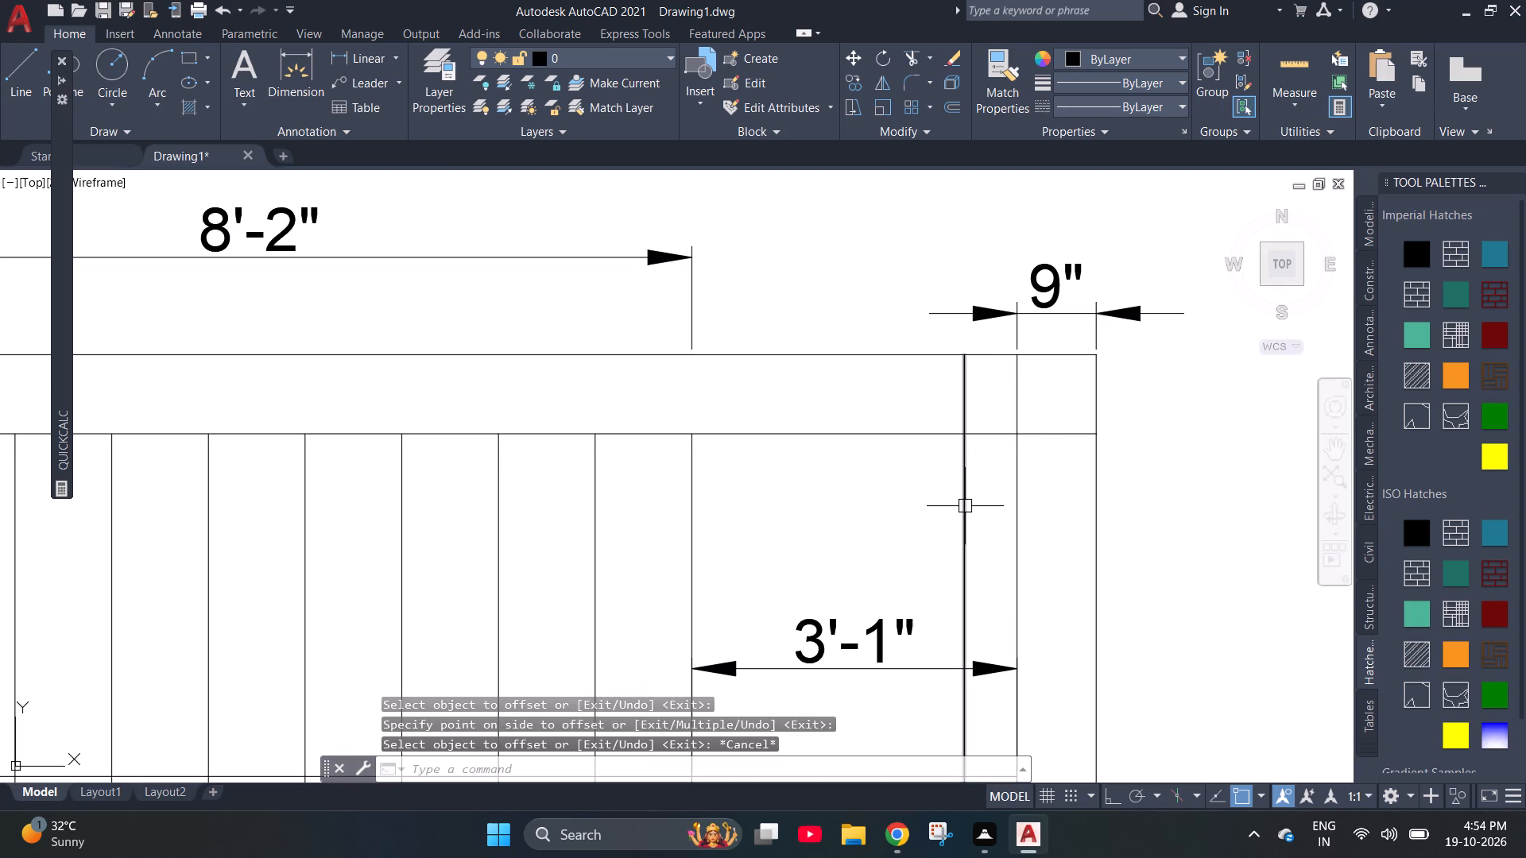
# Trim the offset line between the top and bottom walls, and the right wall's inner face line where it crosses those walls.
pyautogui.write('TR')
pyautogui.press('space')
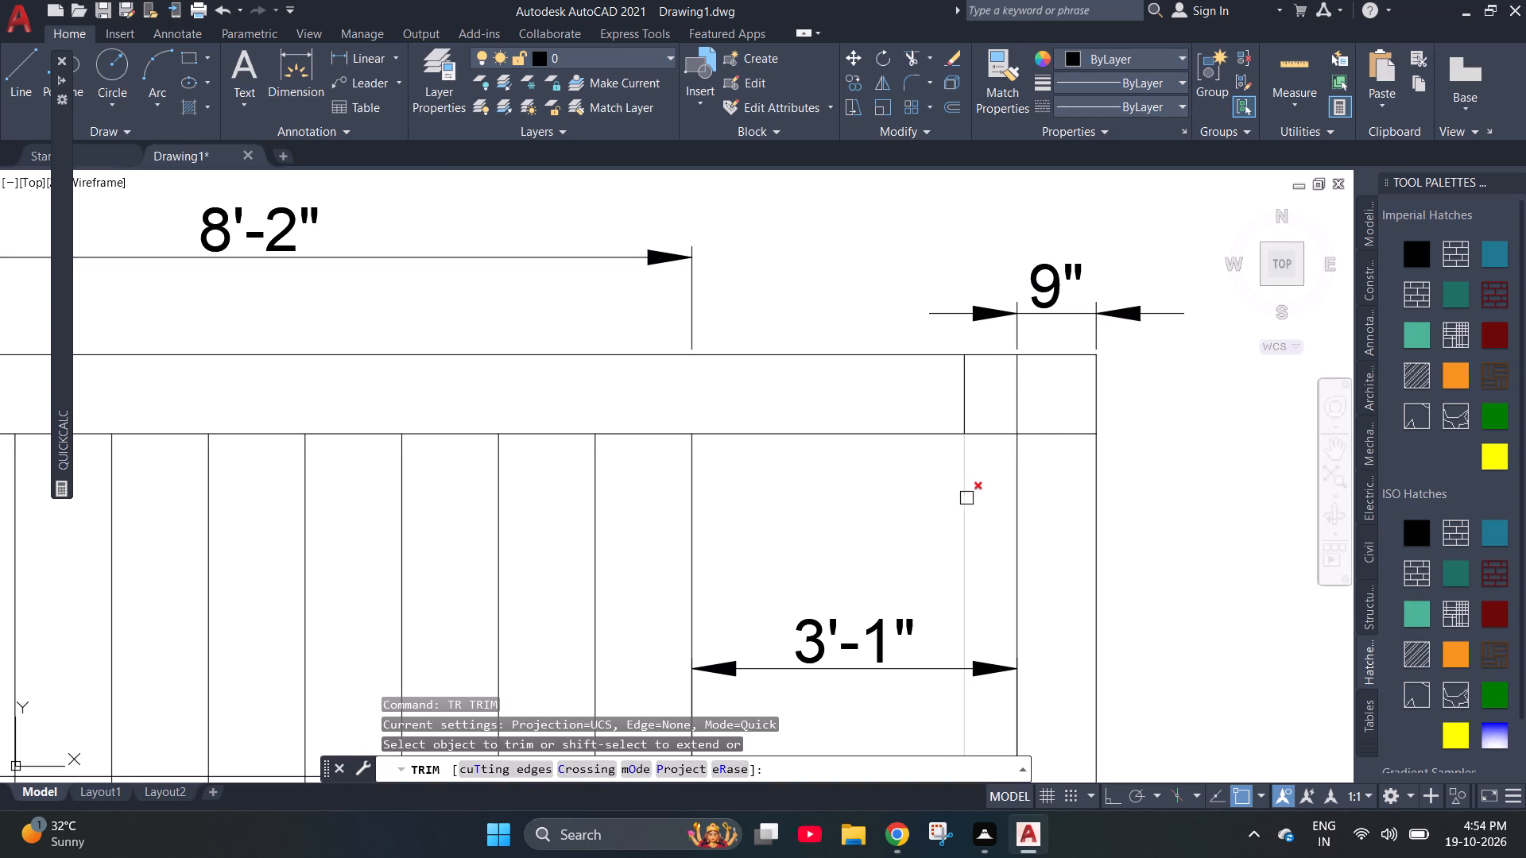
pyautogui.click(966, 498)
pyautogui.scroll(-2, 924, 489)
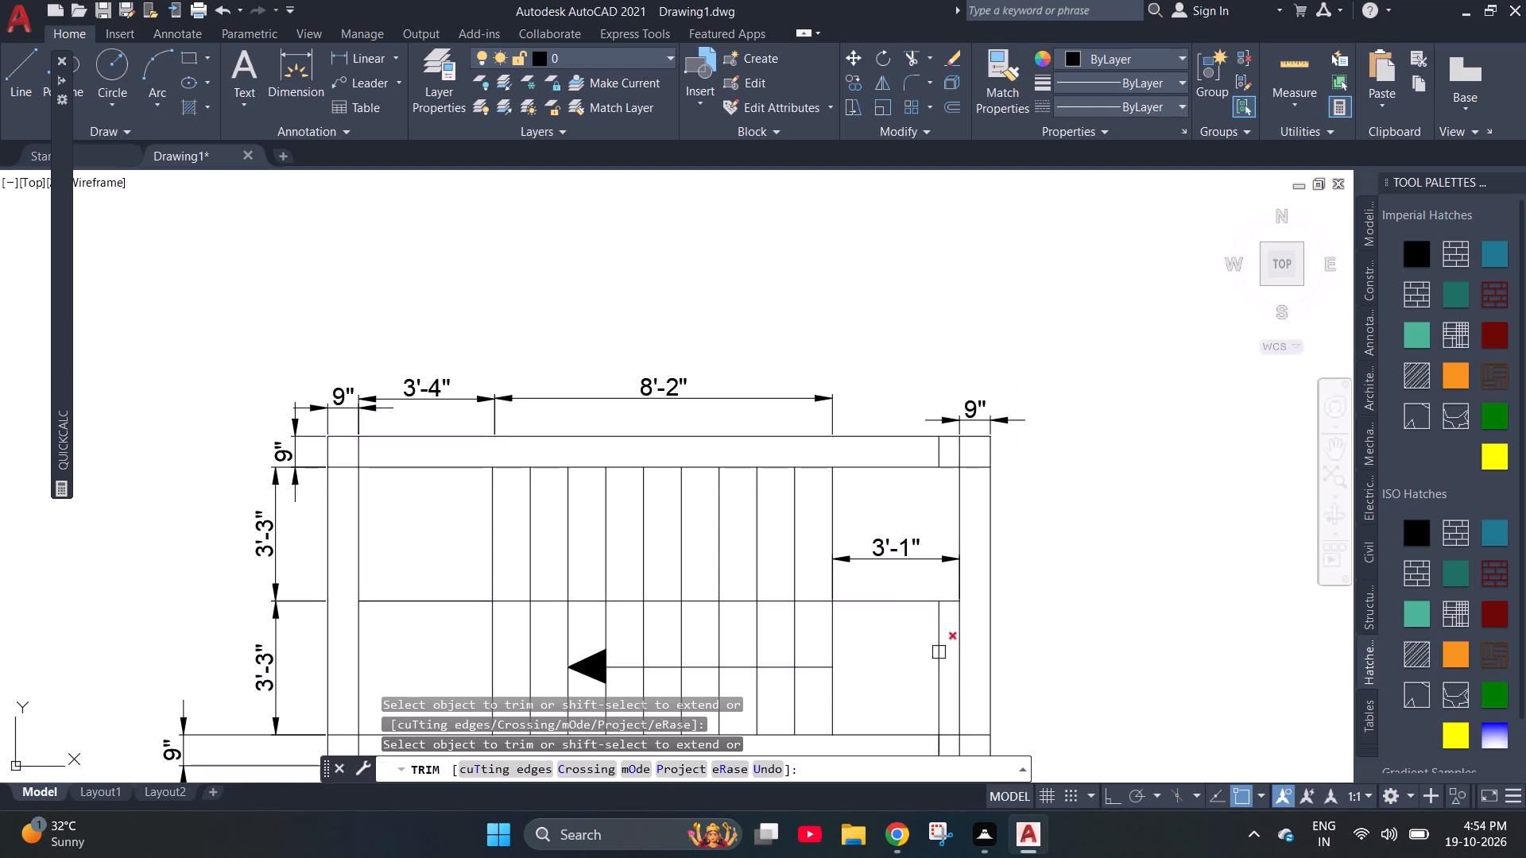
pyautogui.click(943, 646)
pyautogui.scroll(-1, 867, 404)
pyautogui.scroll(4, 902, 627)
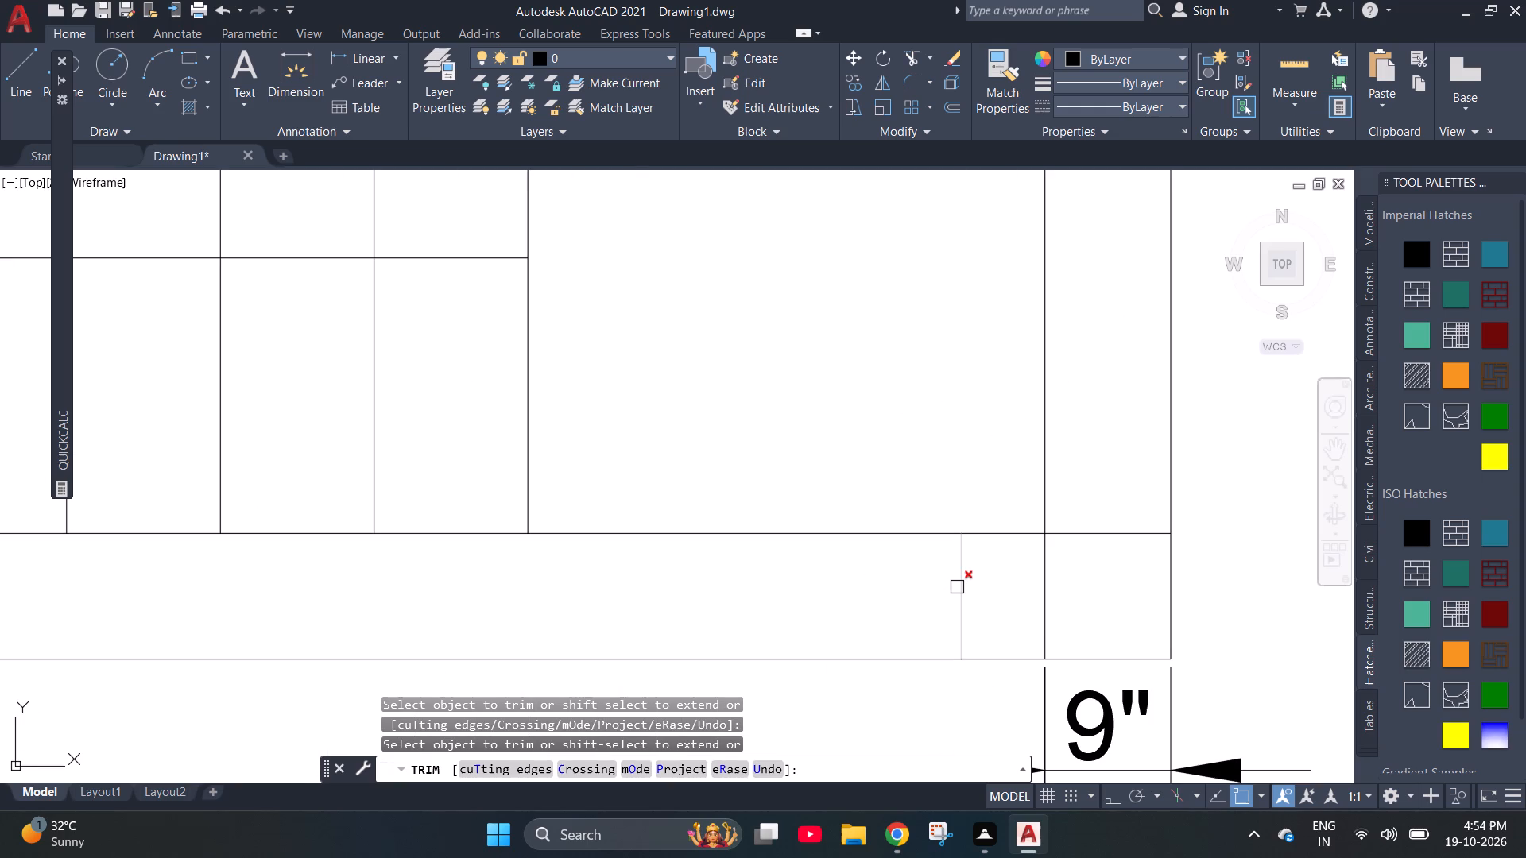
pyautogui.scroll(-2, 889, 550)
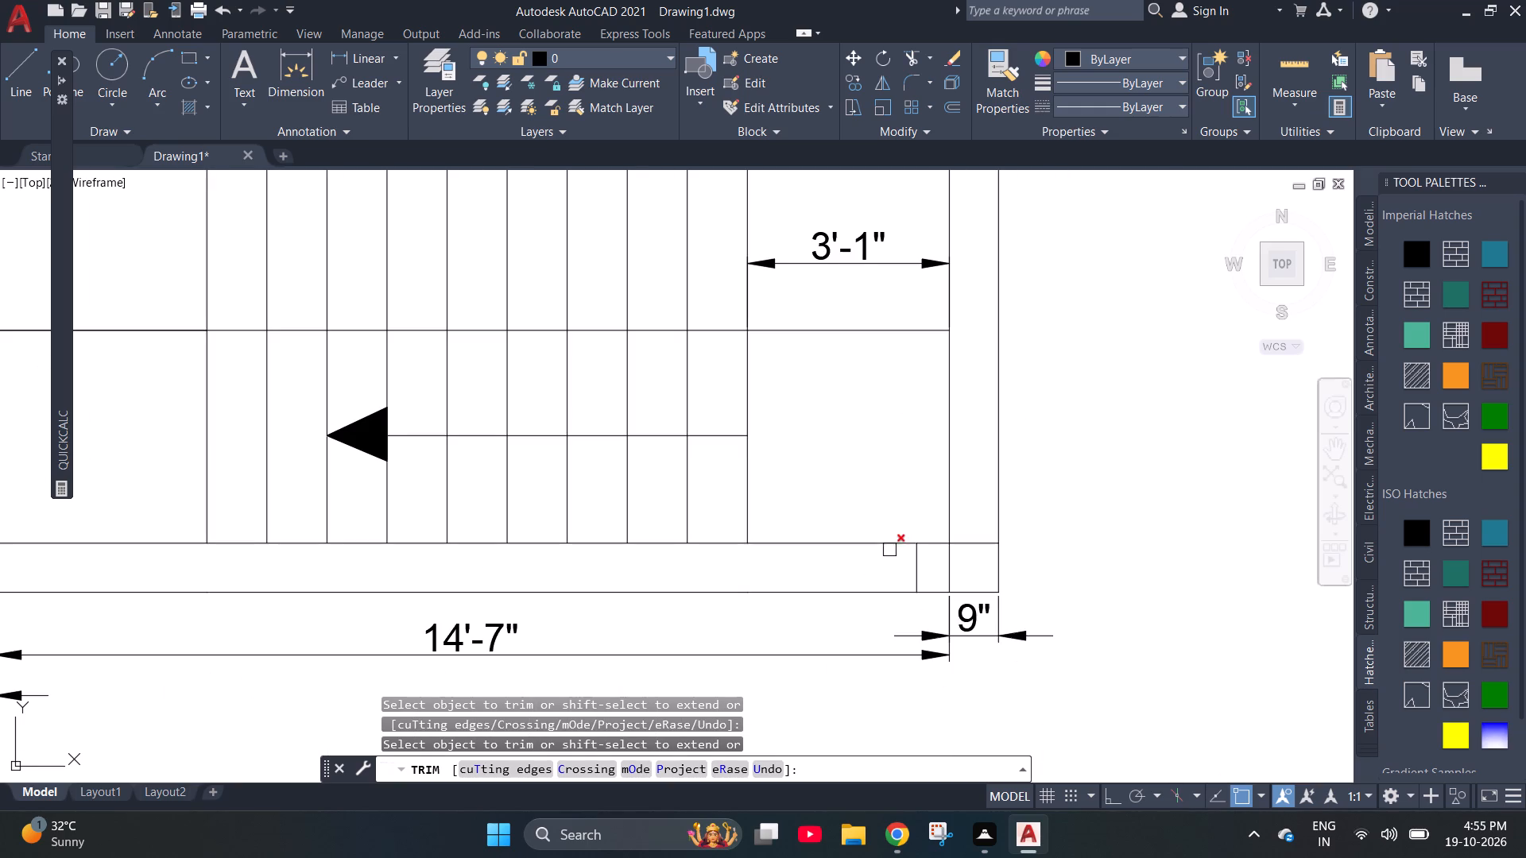
pyautogui.click(949, 574)
pyautogui.scroll(-2, 979, 569)
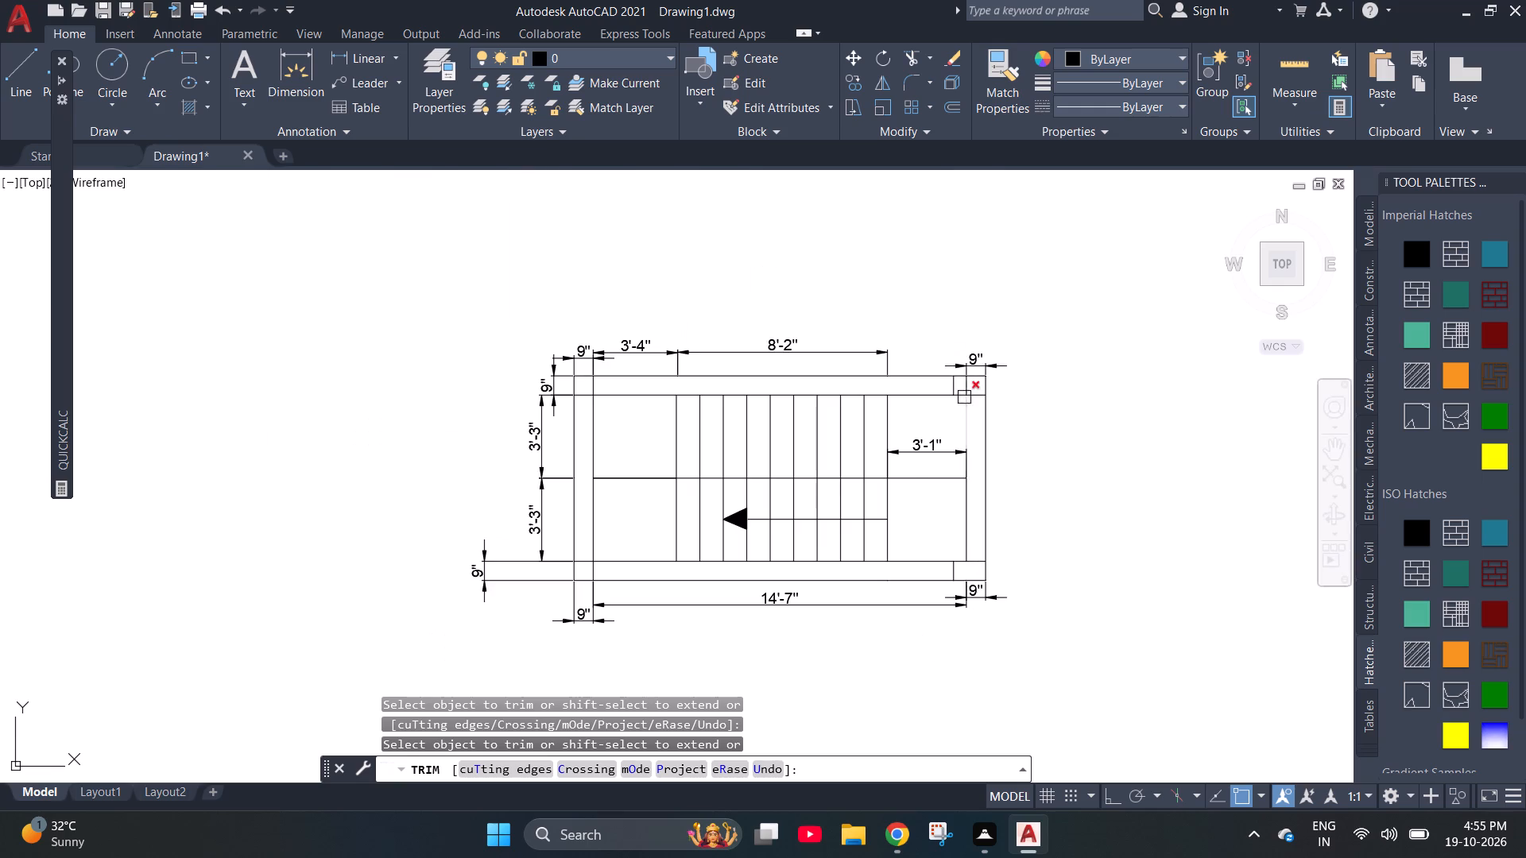
pyautogui.scroll(3, 964, 397)
pyautogui.click(965, 355)
pyautogui.scroll(-4, 965, 355)
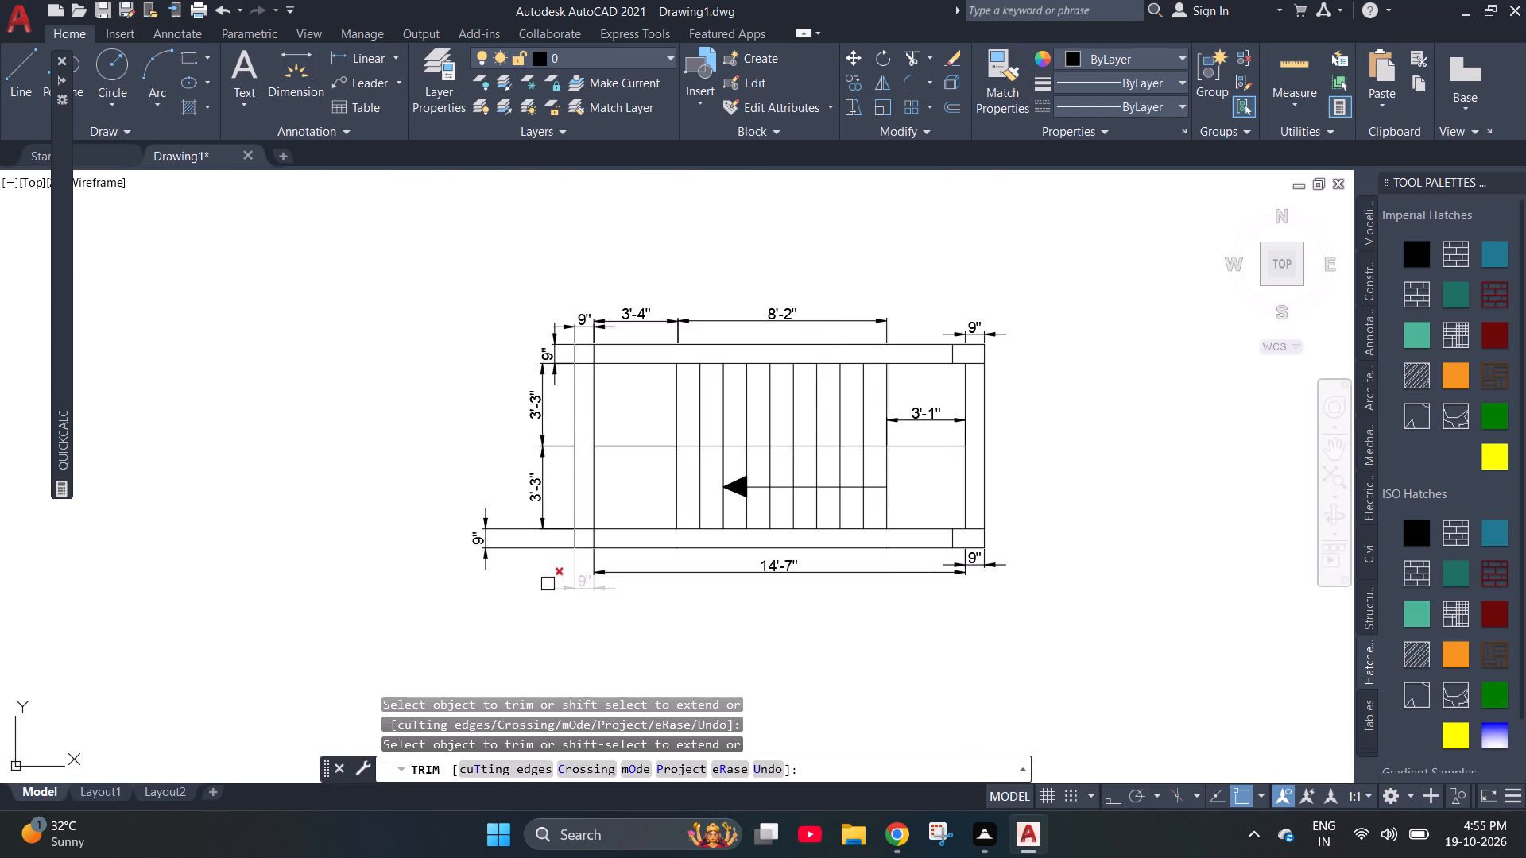
pyautogui.scroll(3, 571, 558)
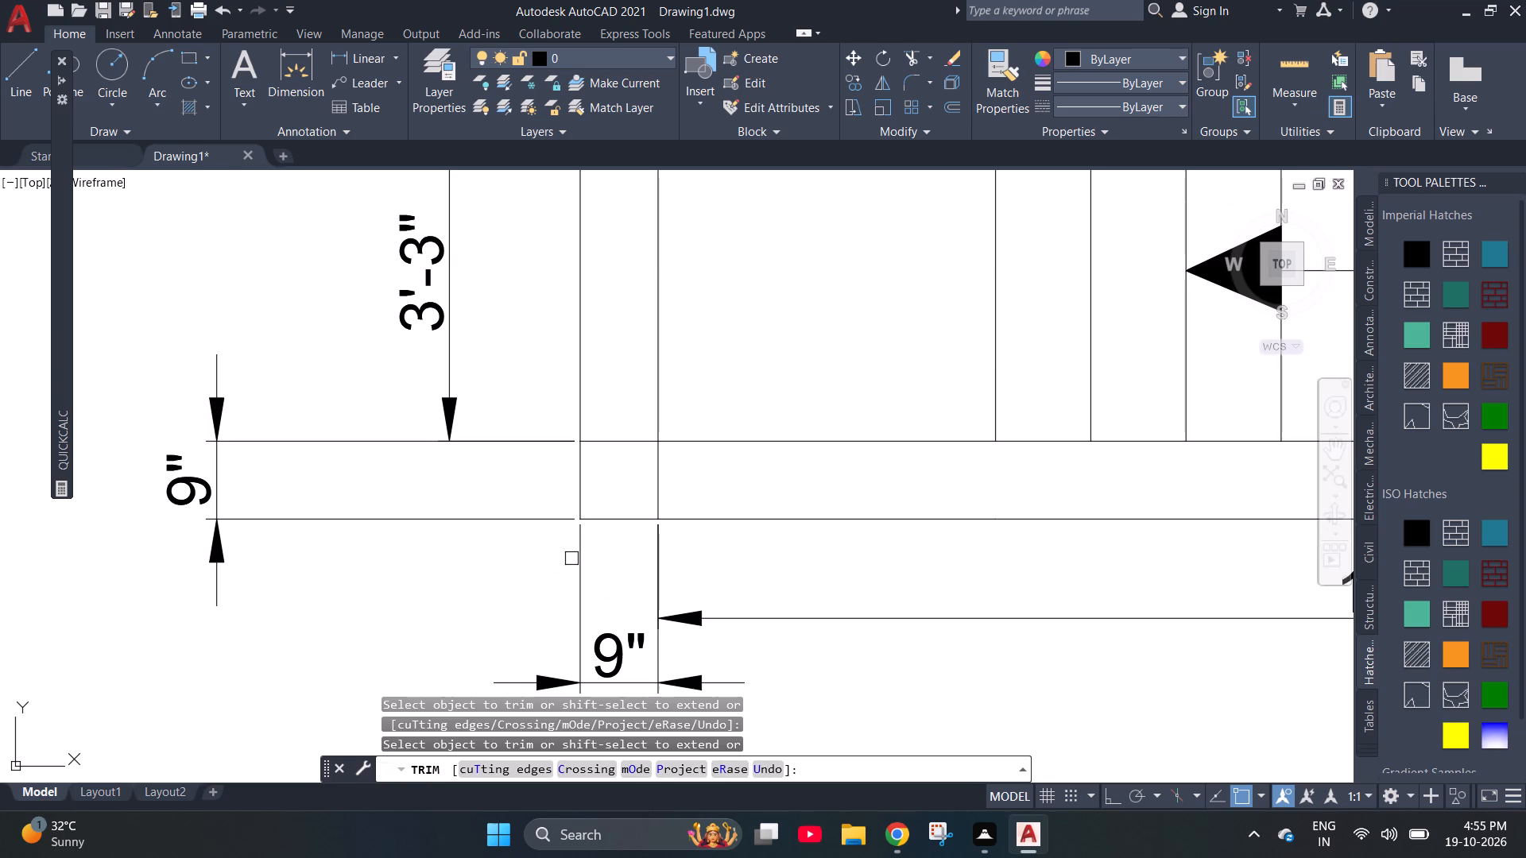
pyautogui.press('Escape')
pyautogui.press('Escape')
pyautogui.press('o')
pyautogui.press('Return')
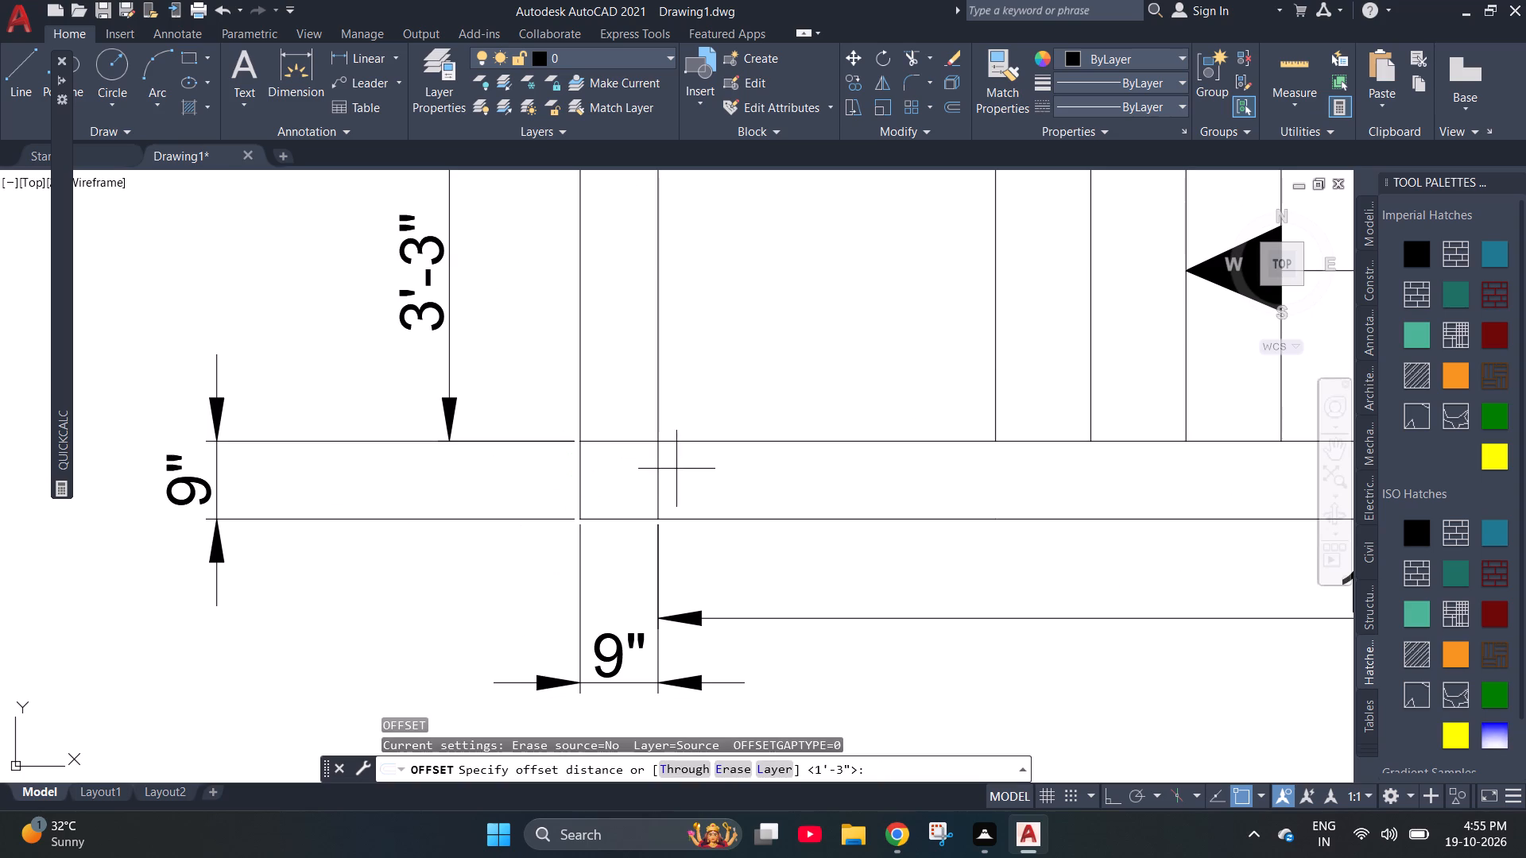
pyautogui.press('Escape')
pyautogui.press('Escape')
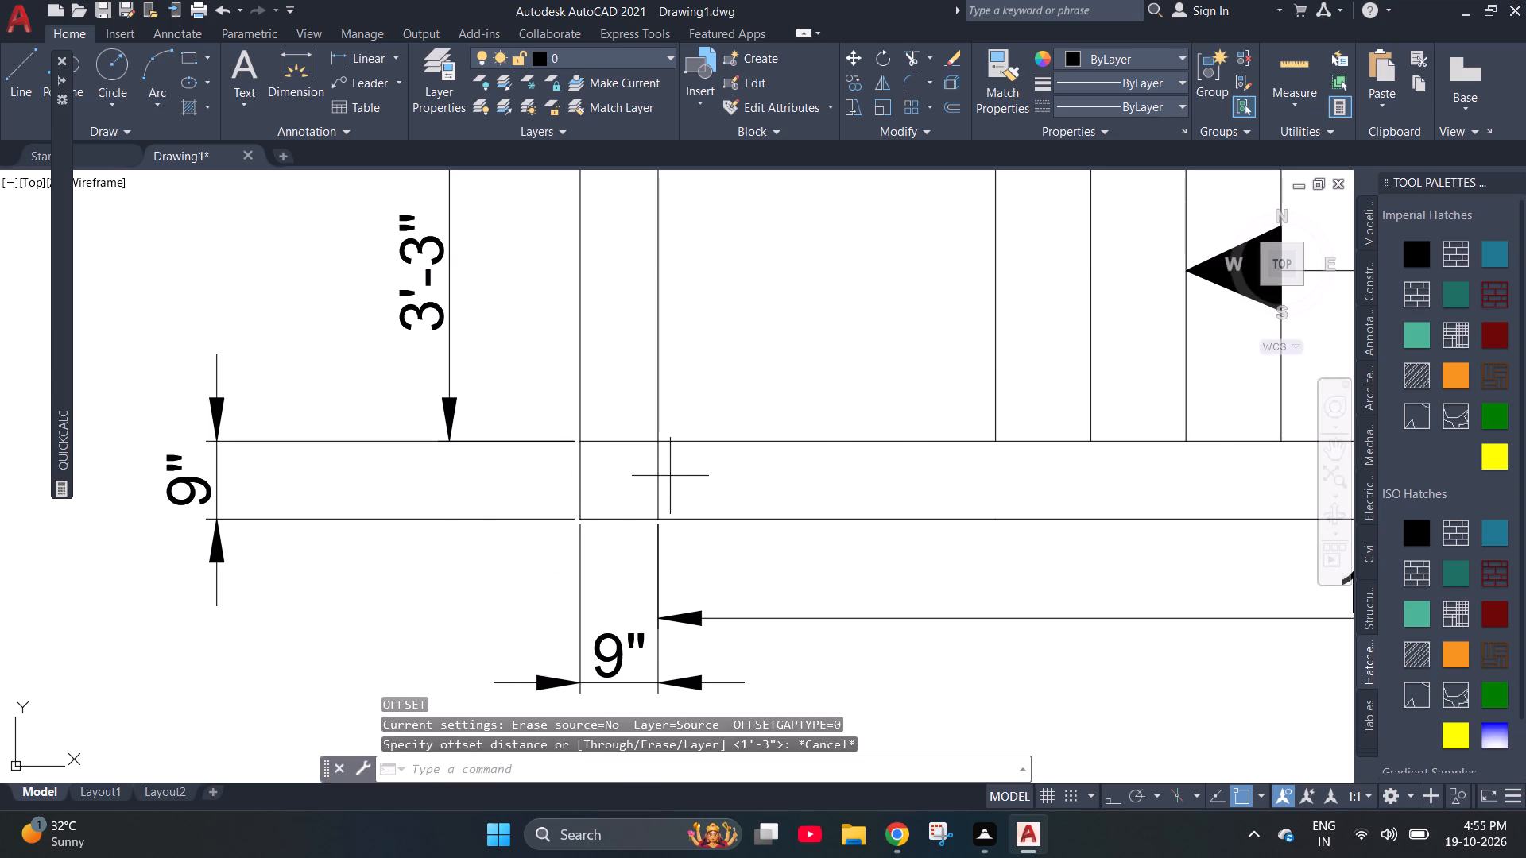
# Offset the left wall's outer edge inward by 1'3".
pyautogui.press('o')
pyautogui.press('Return')
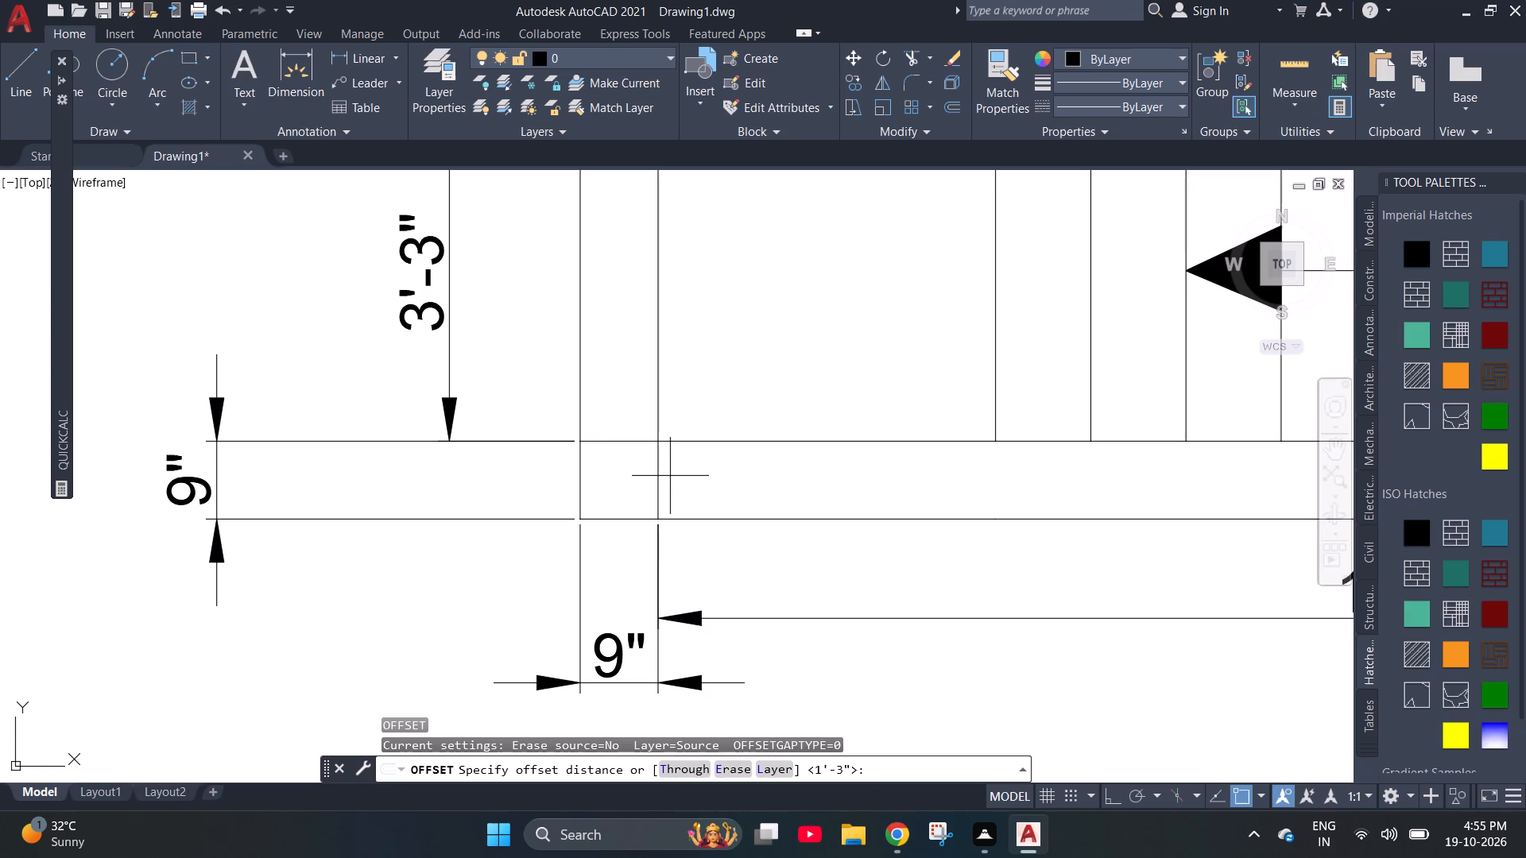
pyautogui.write('1\'3"')
pyautogui.press('Return')
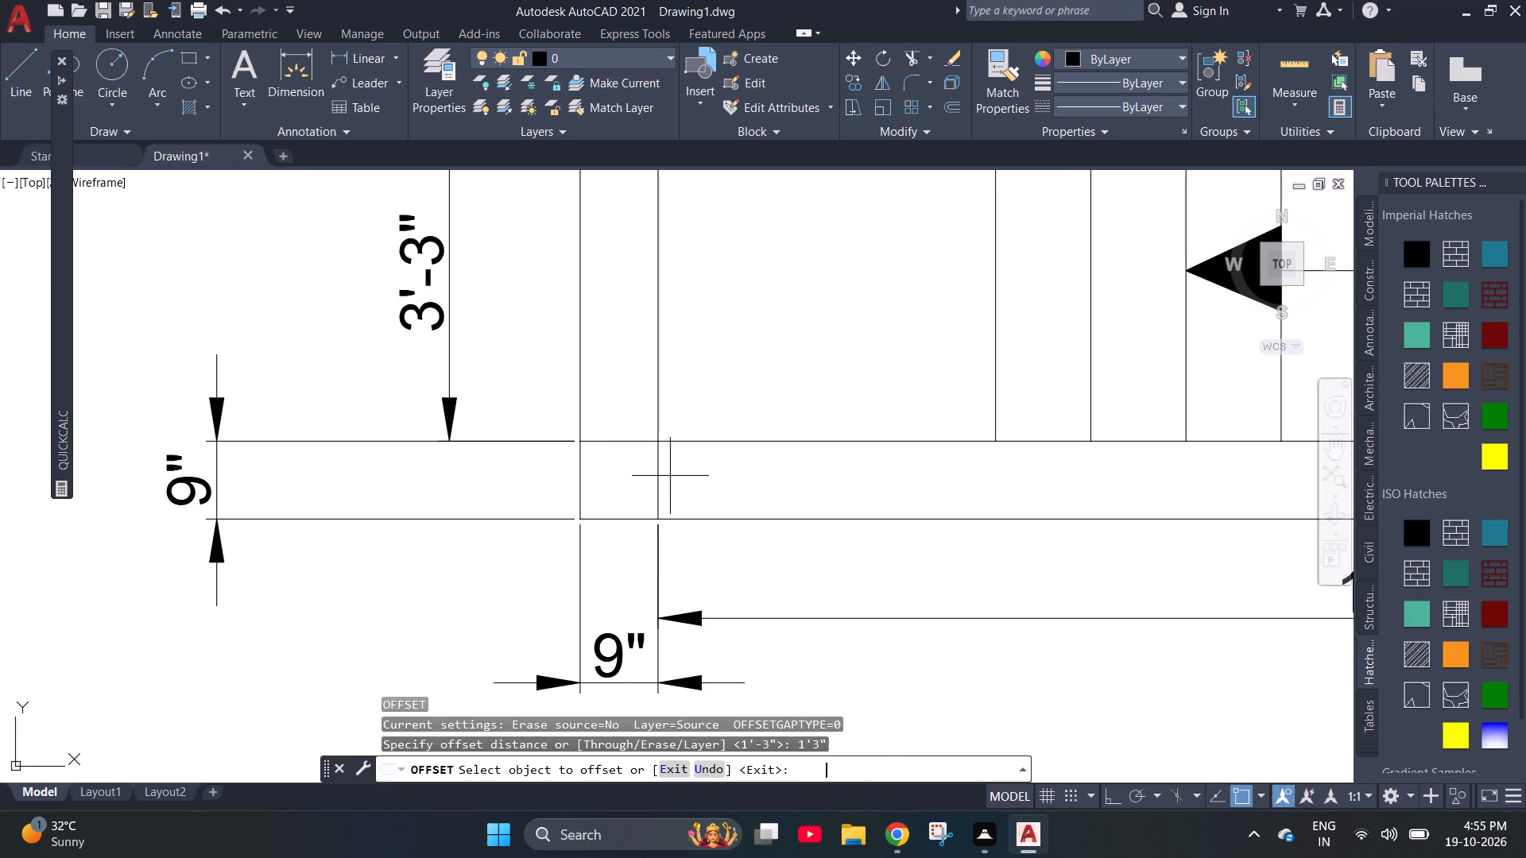
pyautogui.click(575, 499)
pyautogui.click(773, 489)
pyautogui.press('Escape')
# Trim the left wall's inner face line where it crosses the bottom wall and the top wall.
pyautogui.write('TR')
pyautogui.press('space')
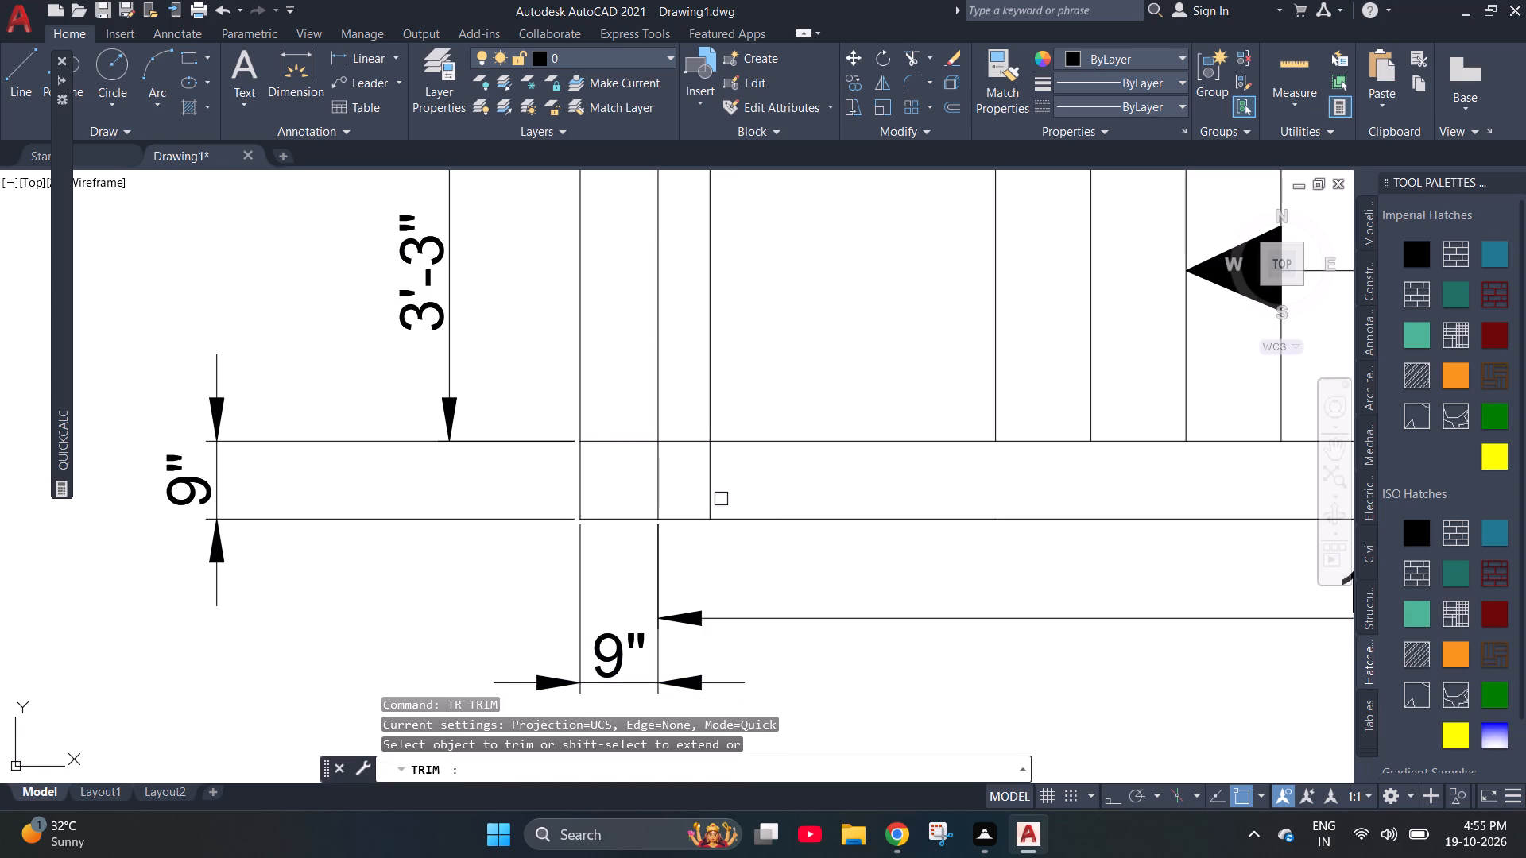
pyautogui.click(655, 475)
pyautogui.scroll(-2, 699, 659)
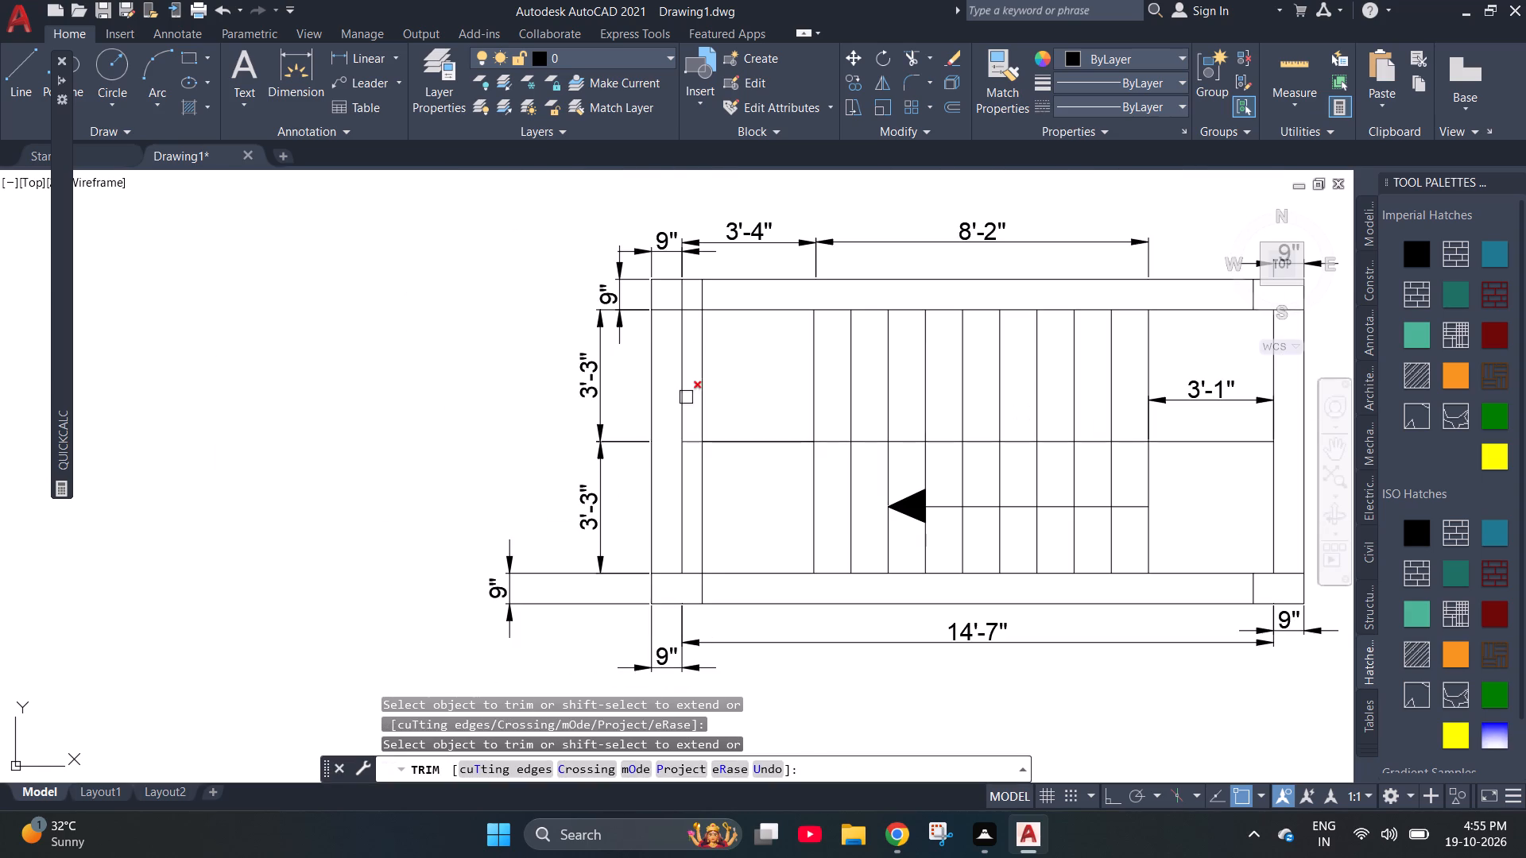
pyautogui.scroll(3, 678, 290)
pyautogui.click(692, 308)
pyautogui.scroll(-1, 594, 374)
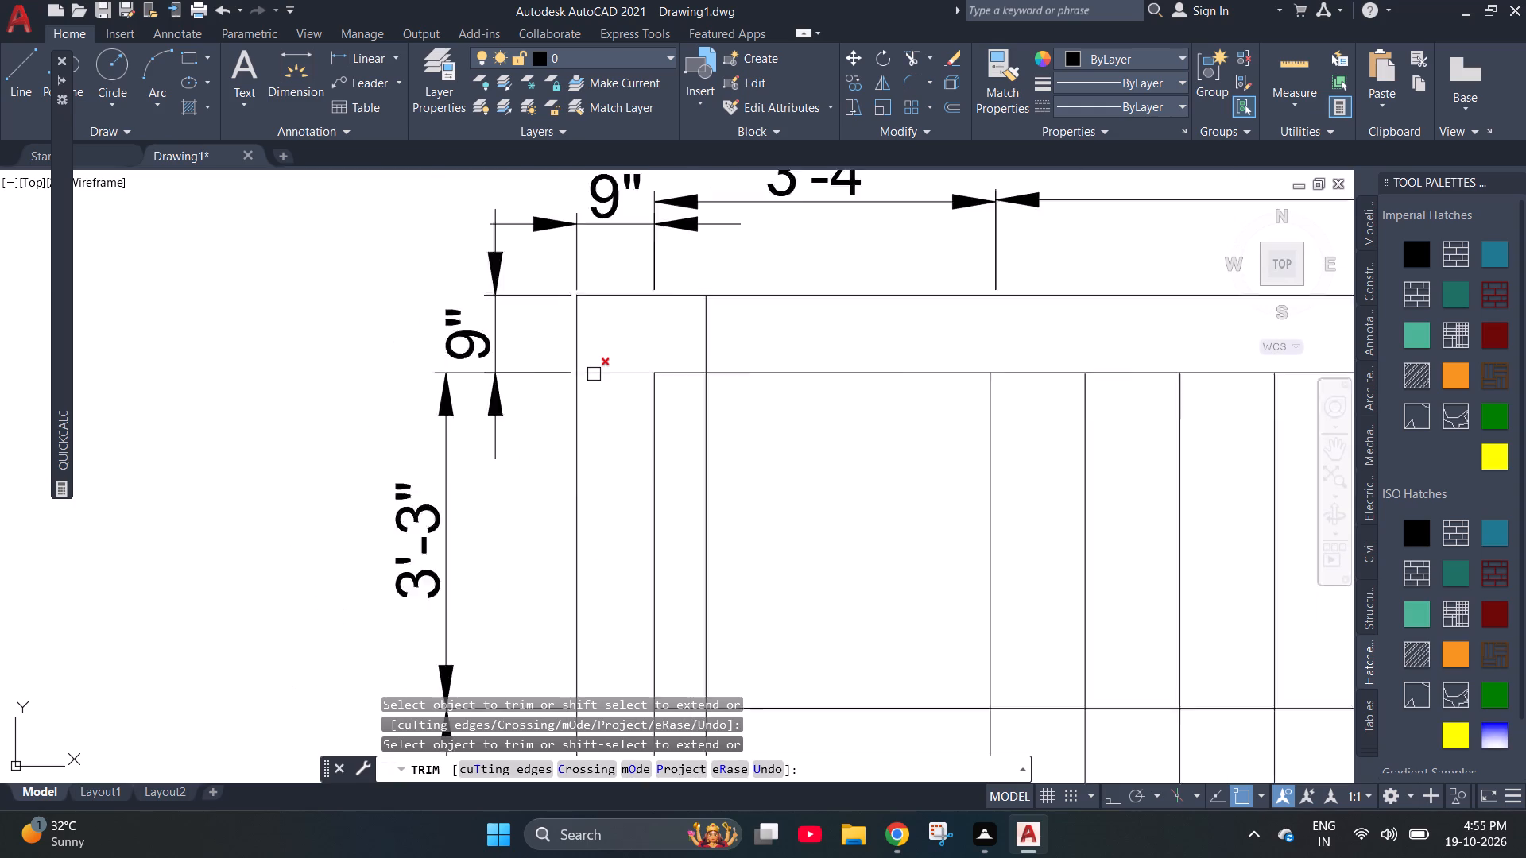
pyautogui.scroll(-3, 594, 374)
pyautogui.press('Escape')
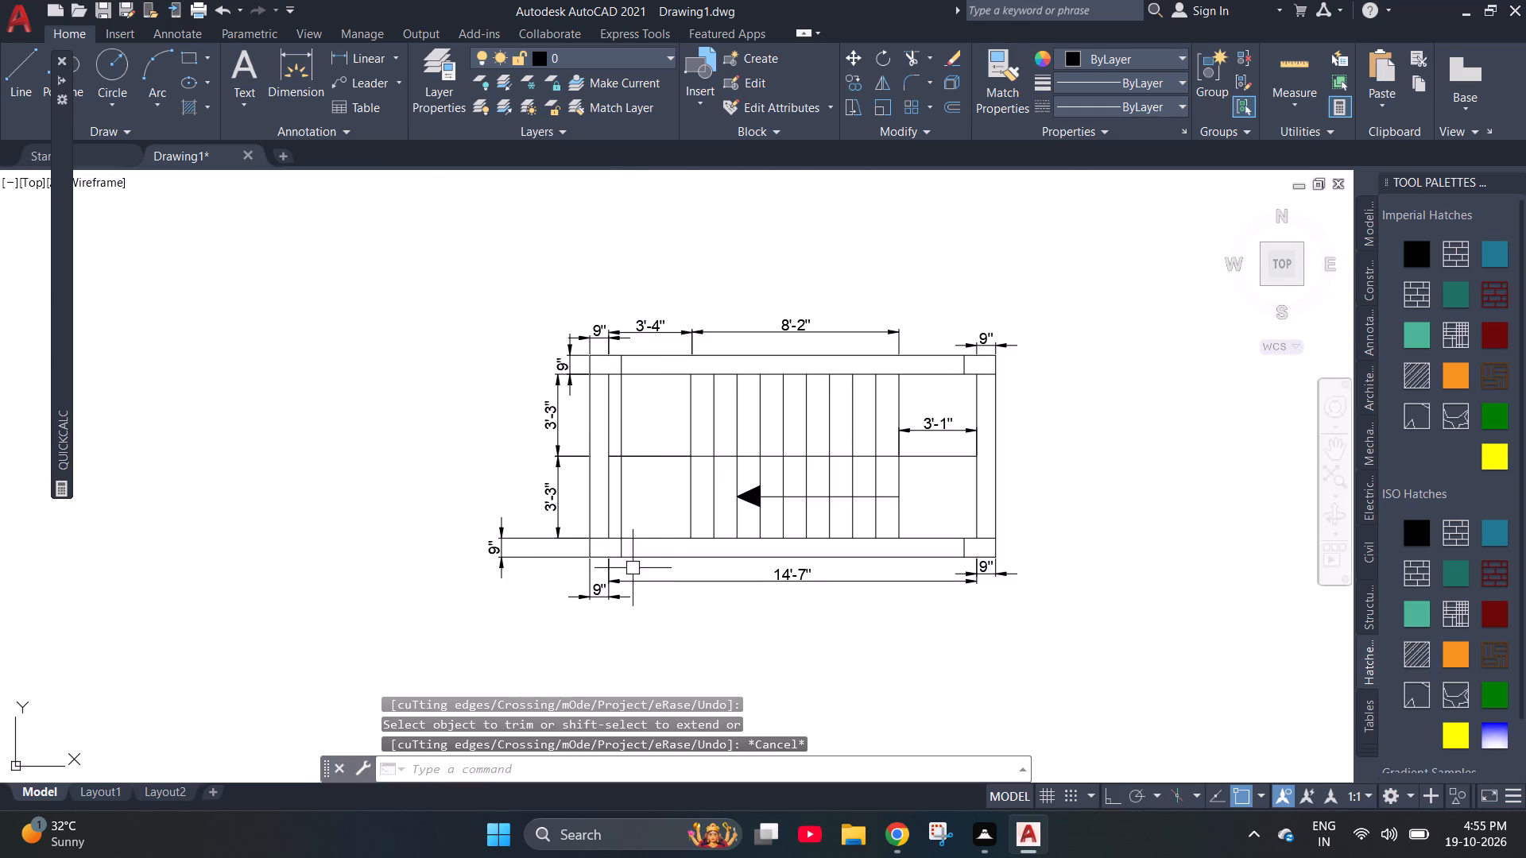
# Trim the left offset line between the top and bottom walls, above and below the middle line, keeping its segments within those walls.
pyautogui.write('TR')
pyautogui.press('space')
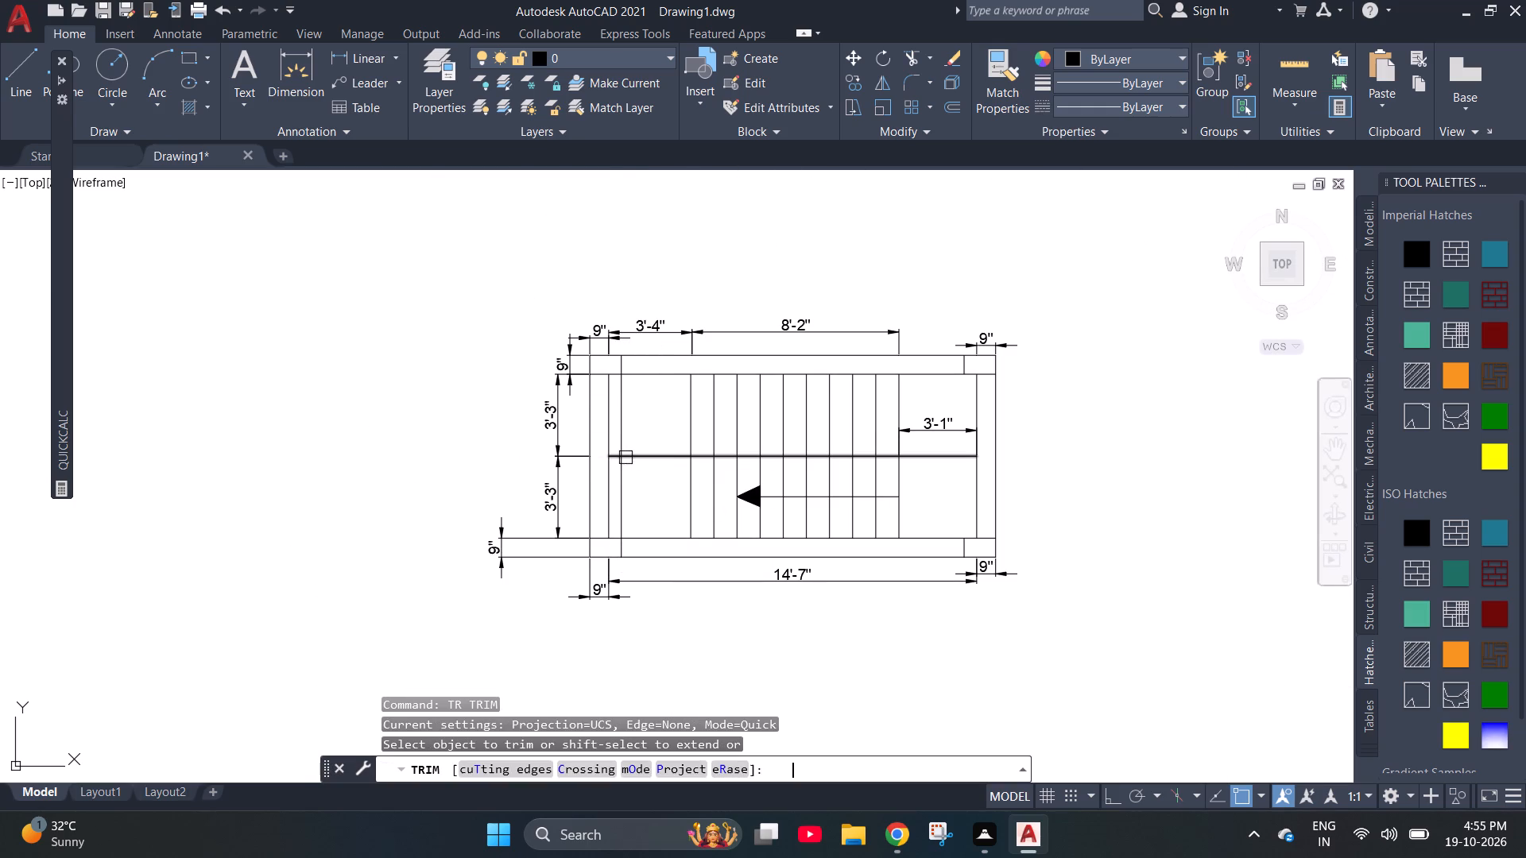
pyautogui.click(620, 403)
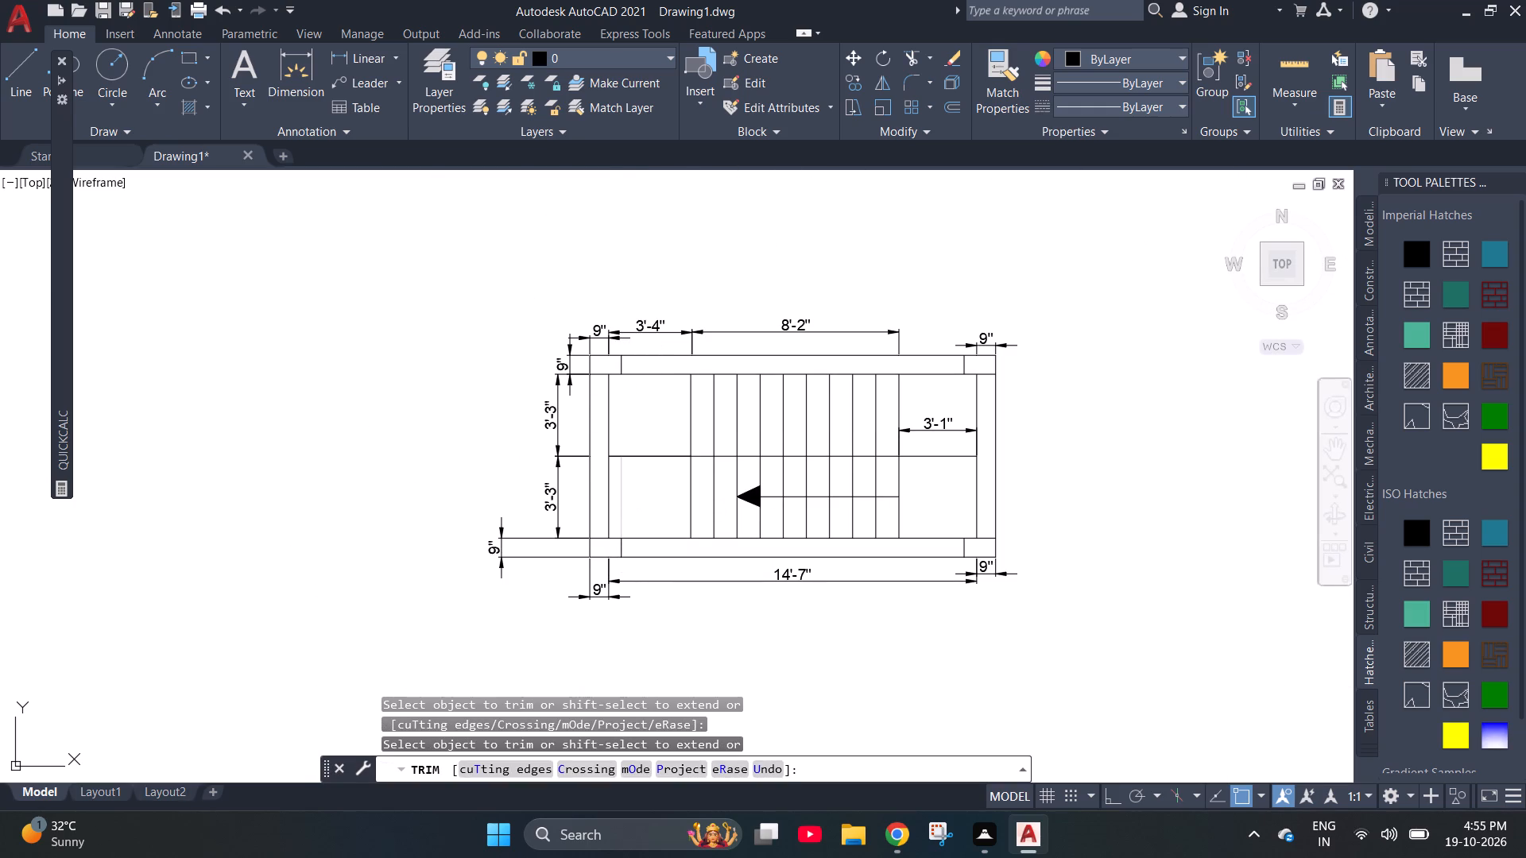
pyautogui.click(622, 520)
pyautogui.scroll(2, 612, 558)
pyautogui.scroll(-2, 594, 573)
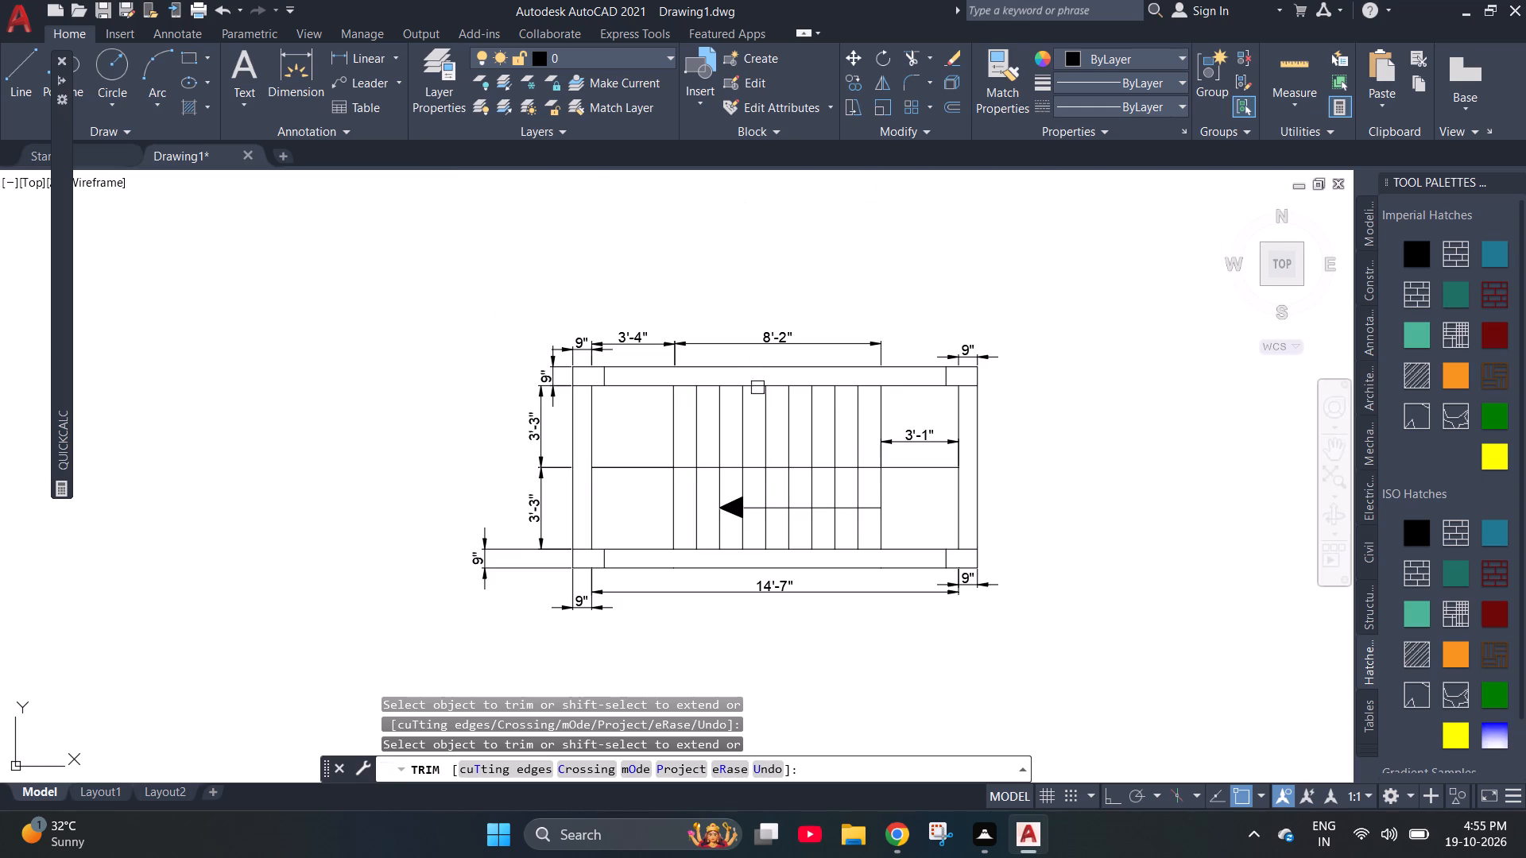
pyautogui.press('Escape')
pyautogui.press('Escape')
pyautogui.press('Escape')
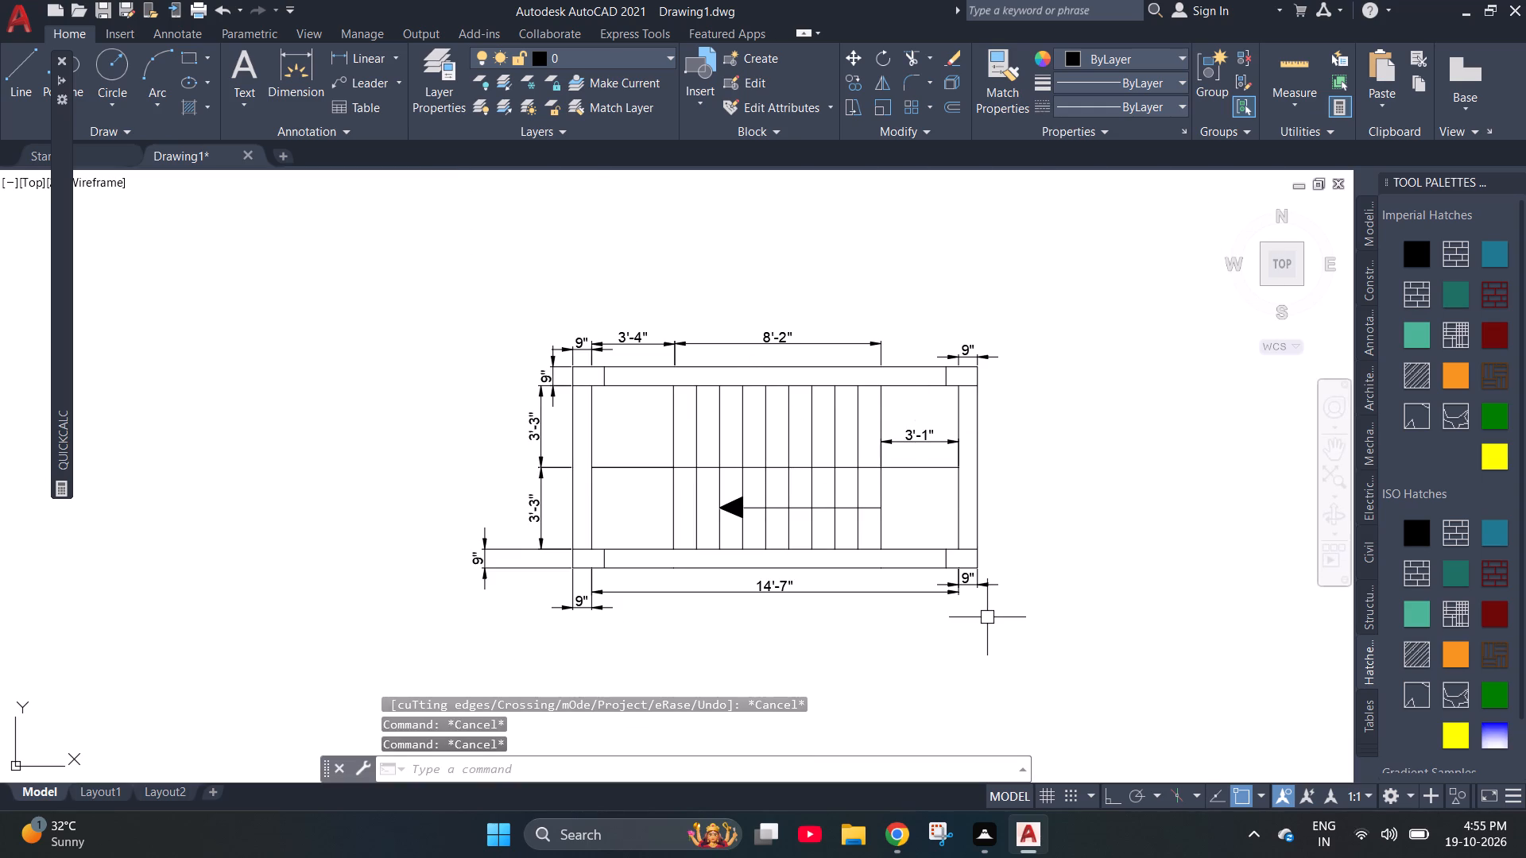
pyautogui.press('Escape')
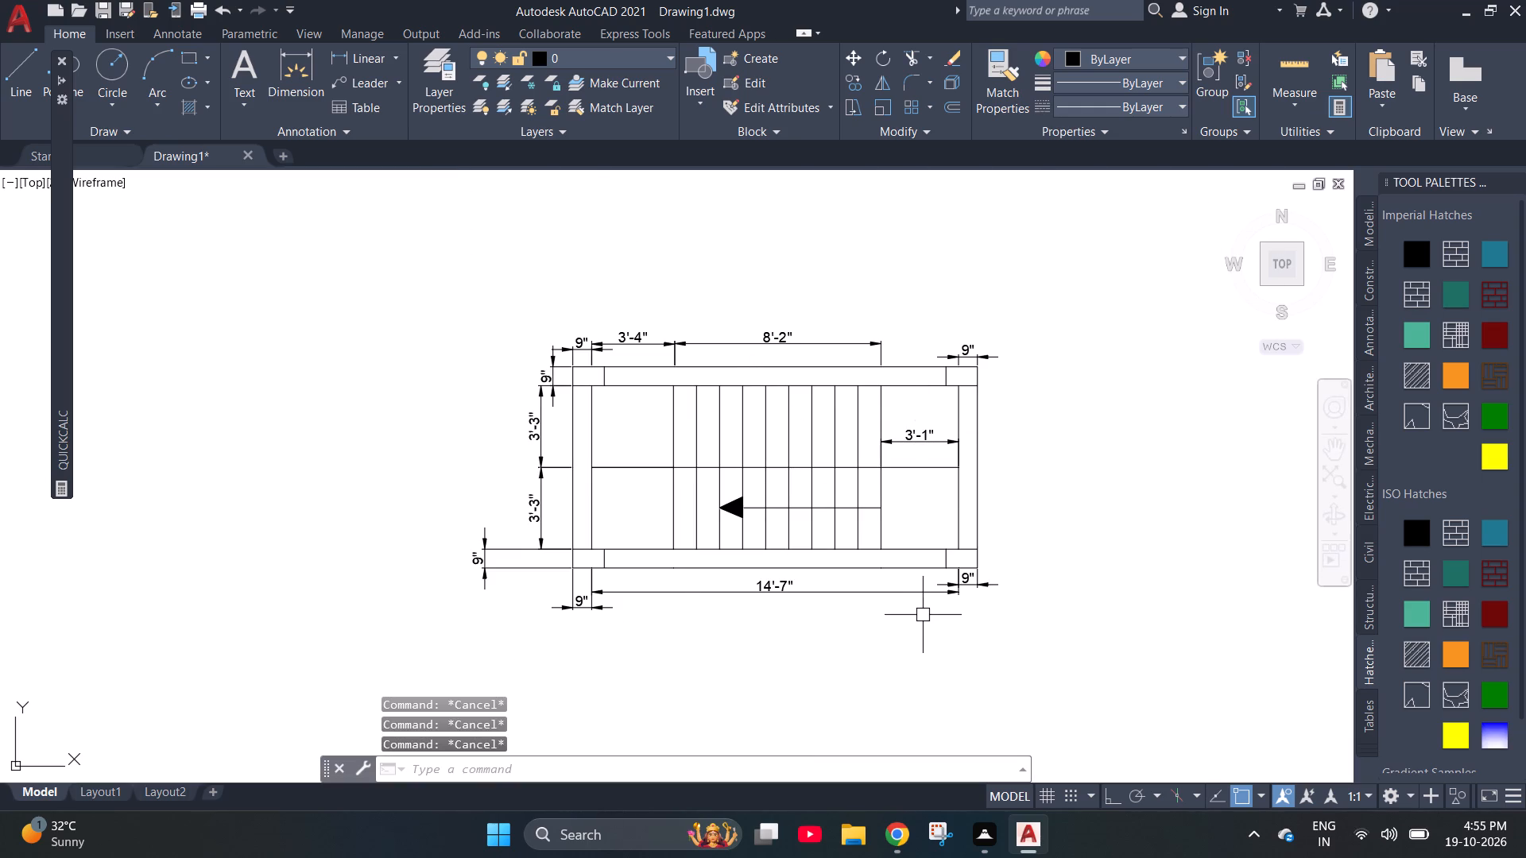
# Dimension the lower flight's width from the bottom wall's inner edge to the middle line, inside the left landing.
pyautogui.scroll(1, 598, 609)
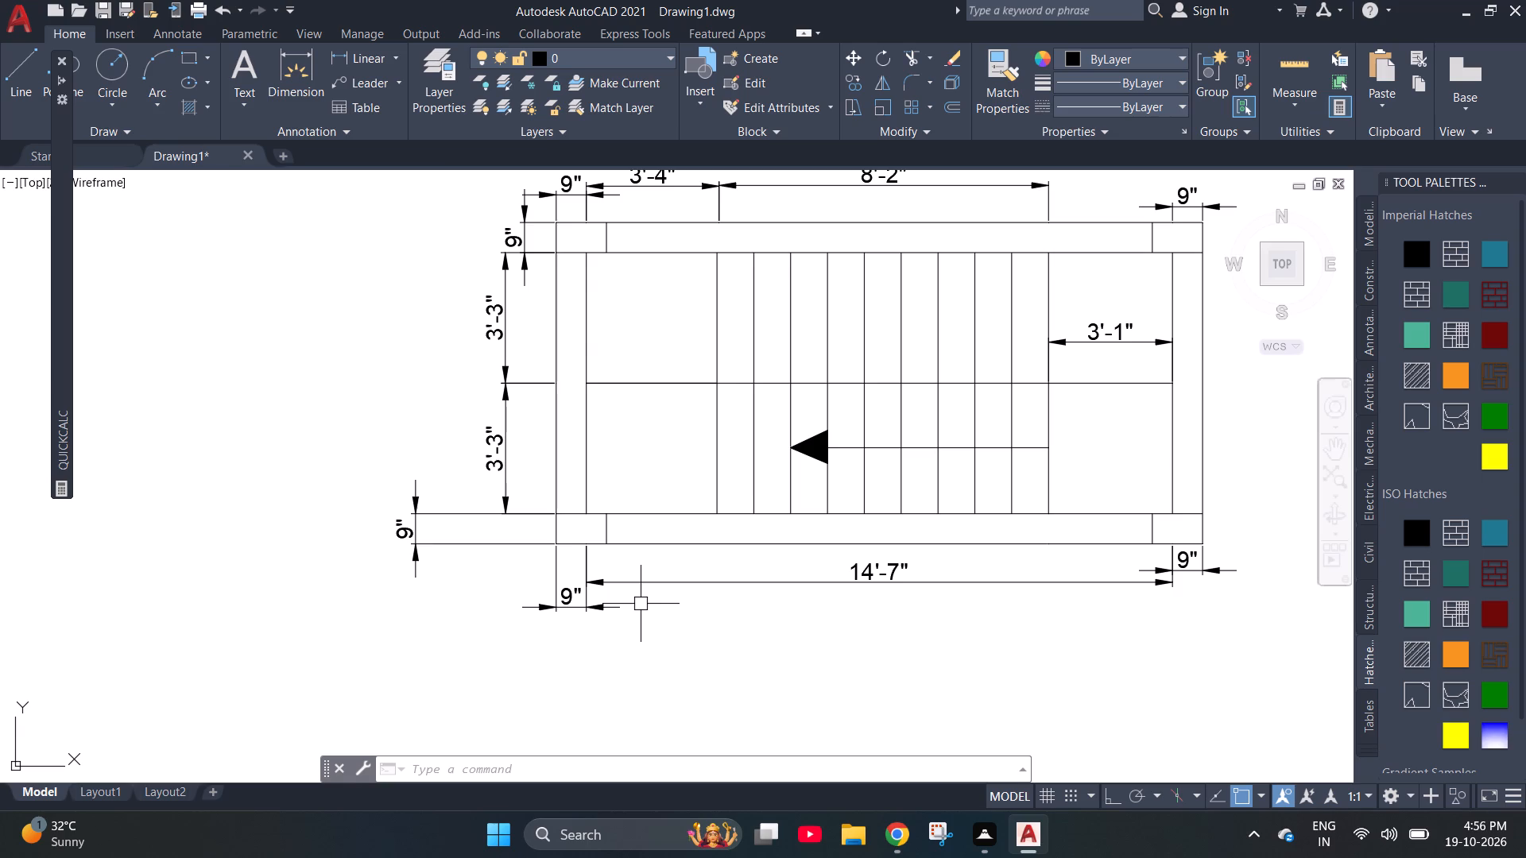
pyautogui.press('Escape')
pyautogui.click(282, 77)
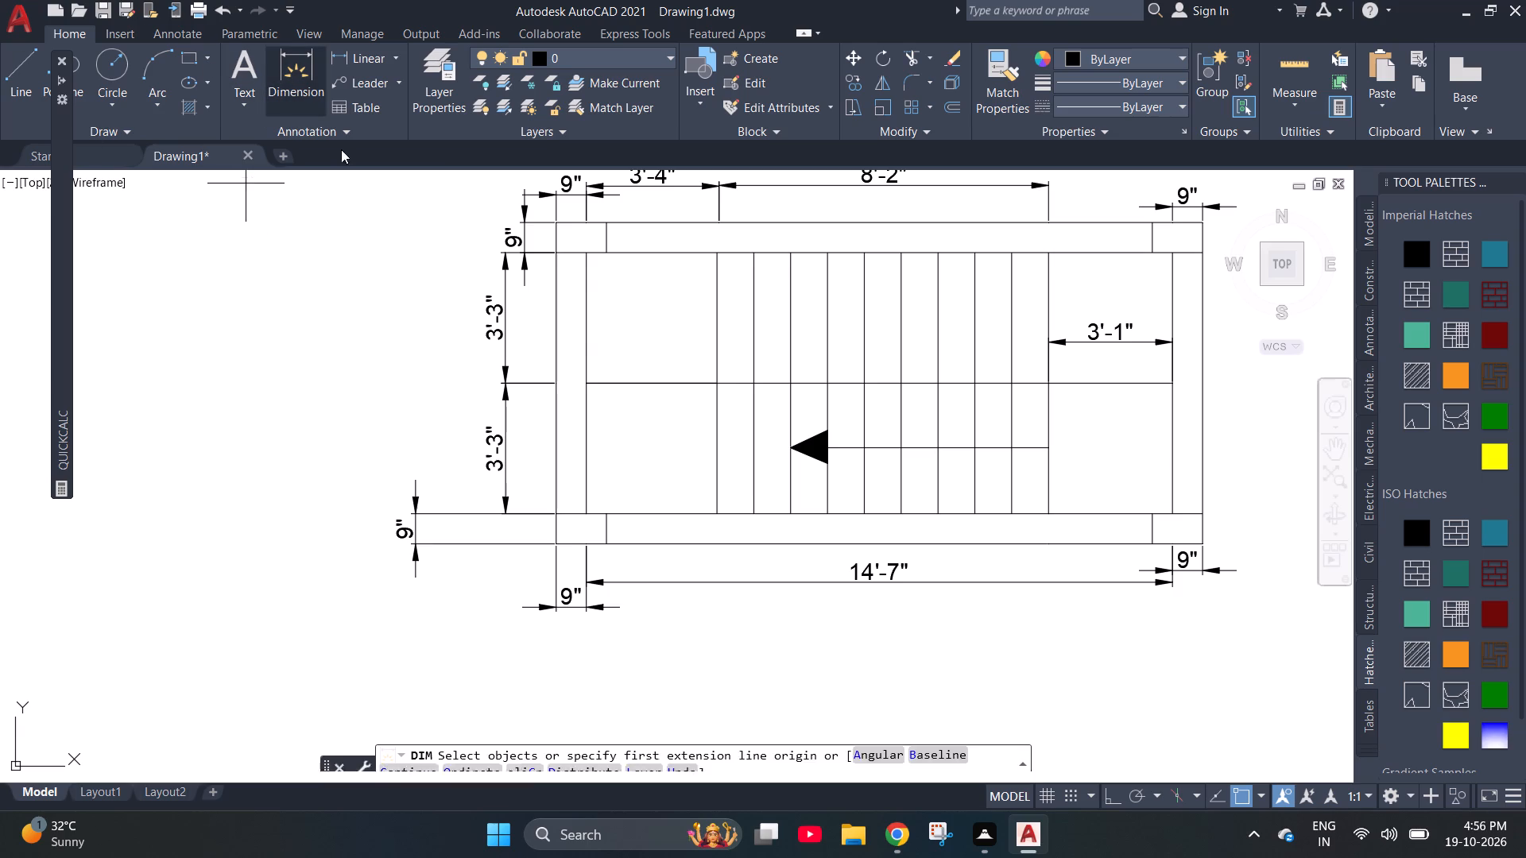
pyautogui.click(660, 509)
pyautogui.click(655, 378)
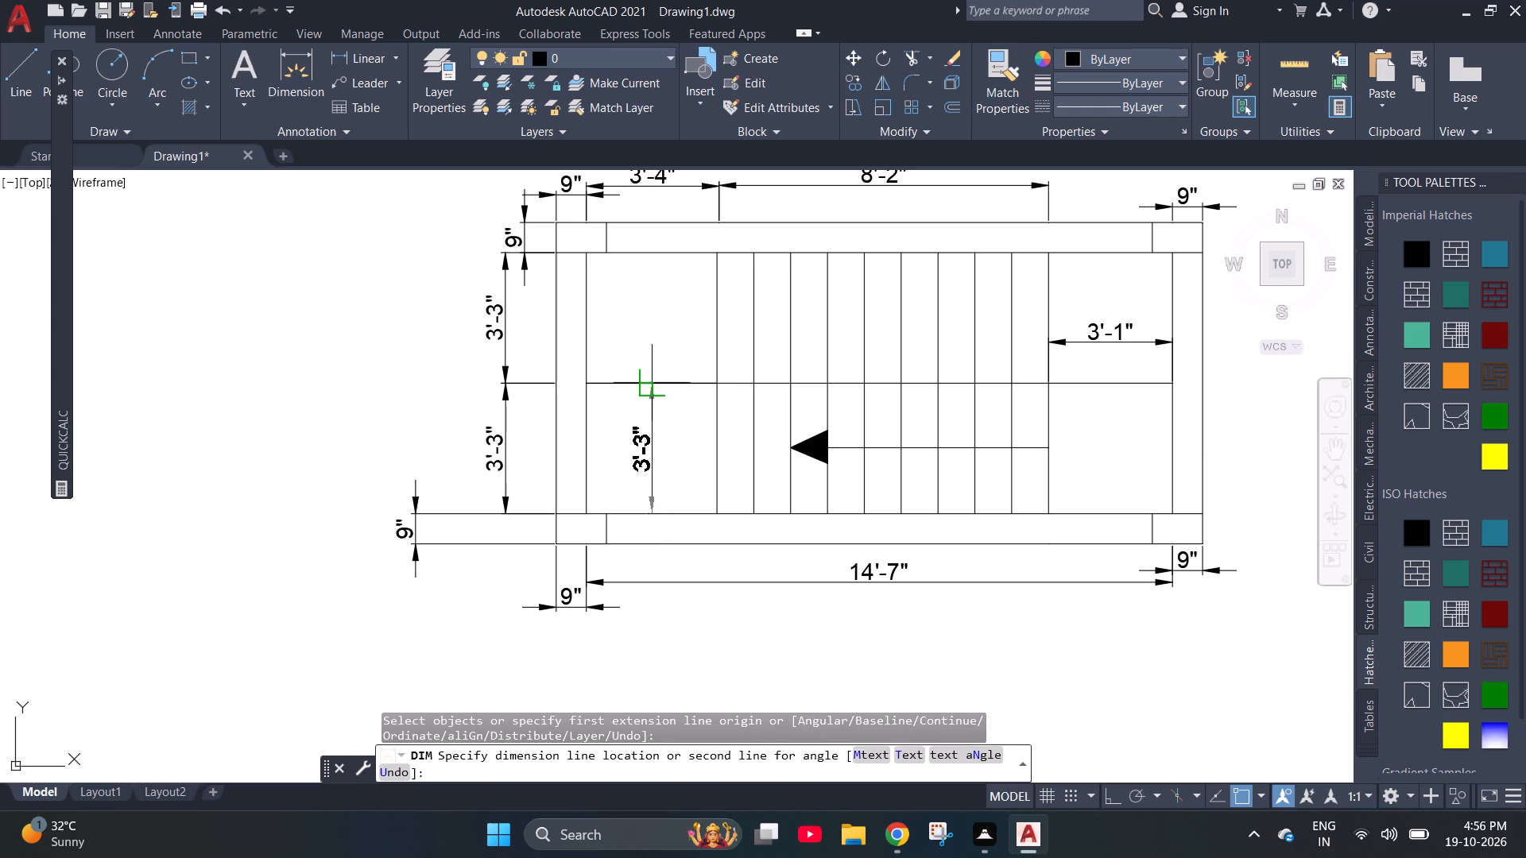
pyautogui.click(654, 388)
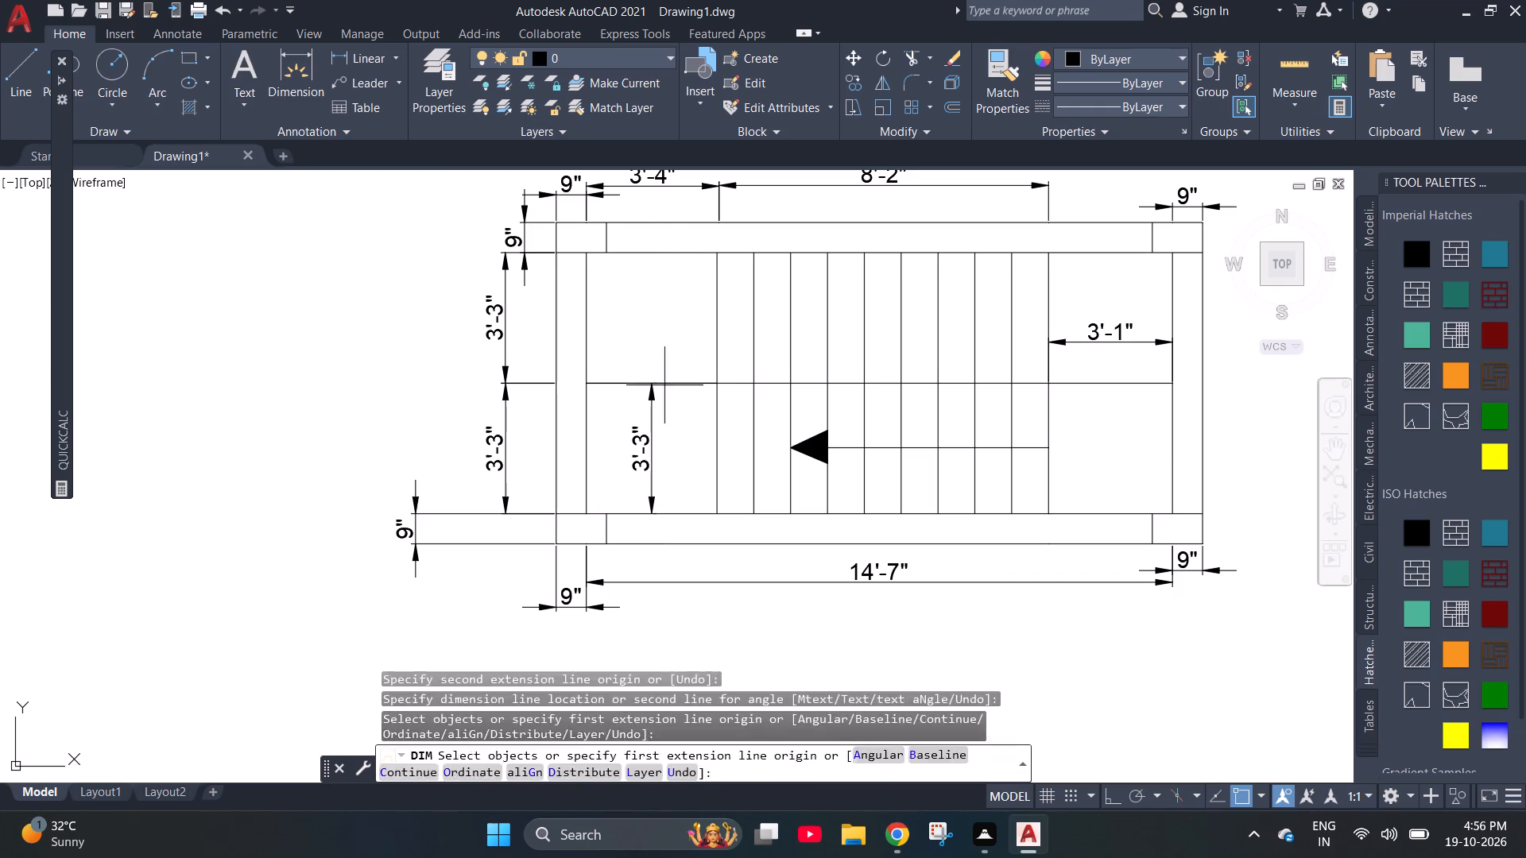
pyautogui.press('space')
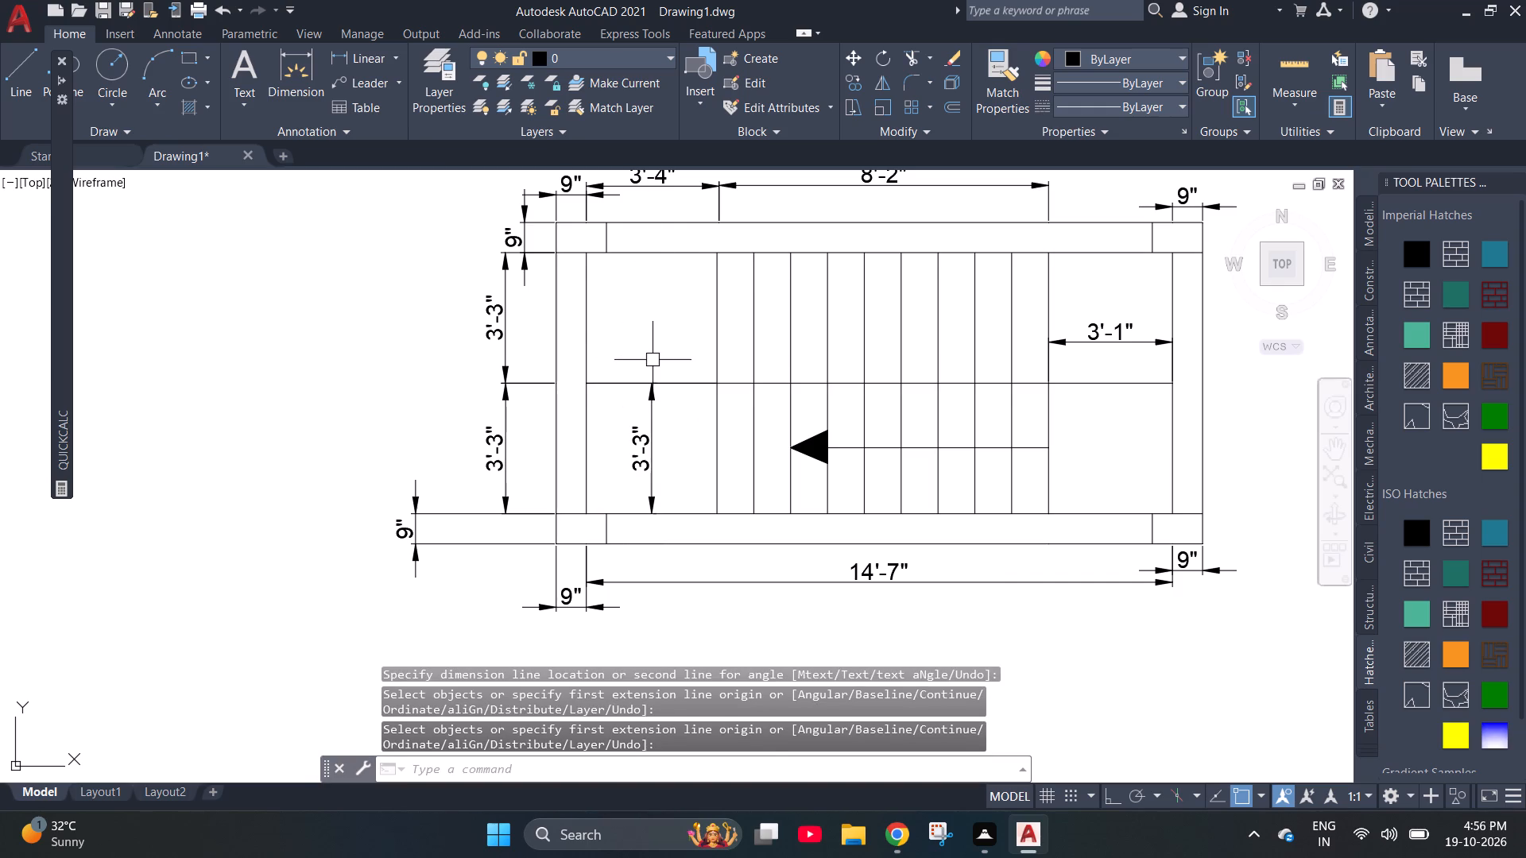
pyautogui.press('Escape')
# Dimension the upper flight's width from the top wall's inner edge to the middle line, inside the left landing near the wall.
pyautogui.click(308, 83)
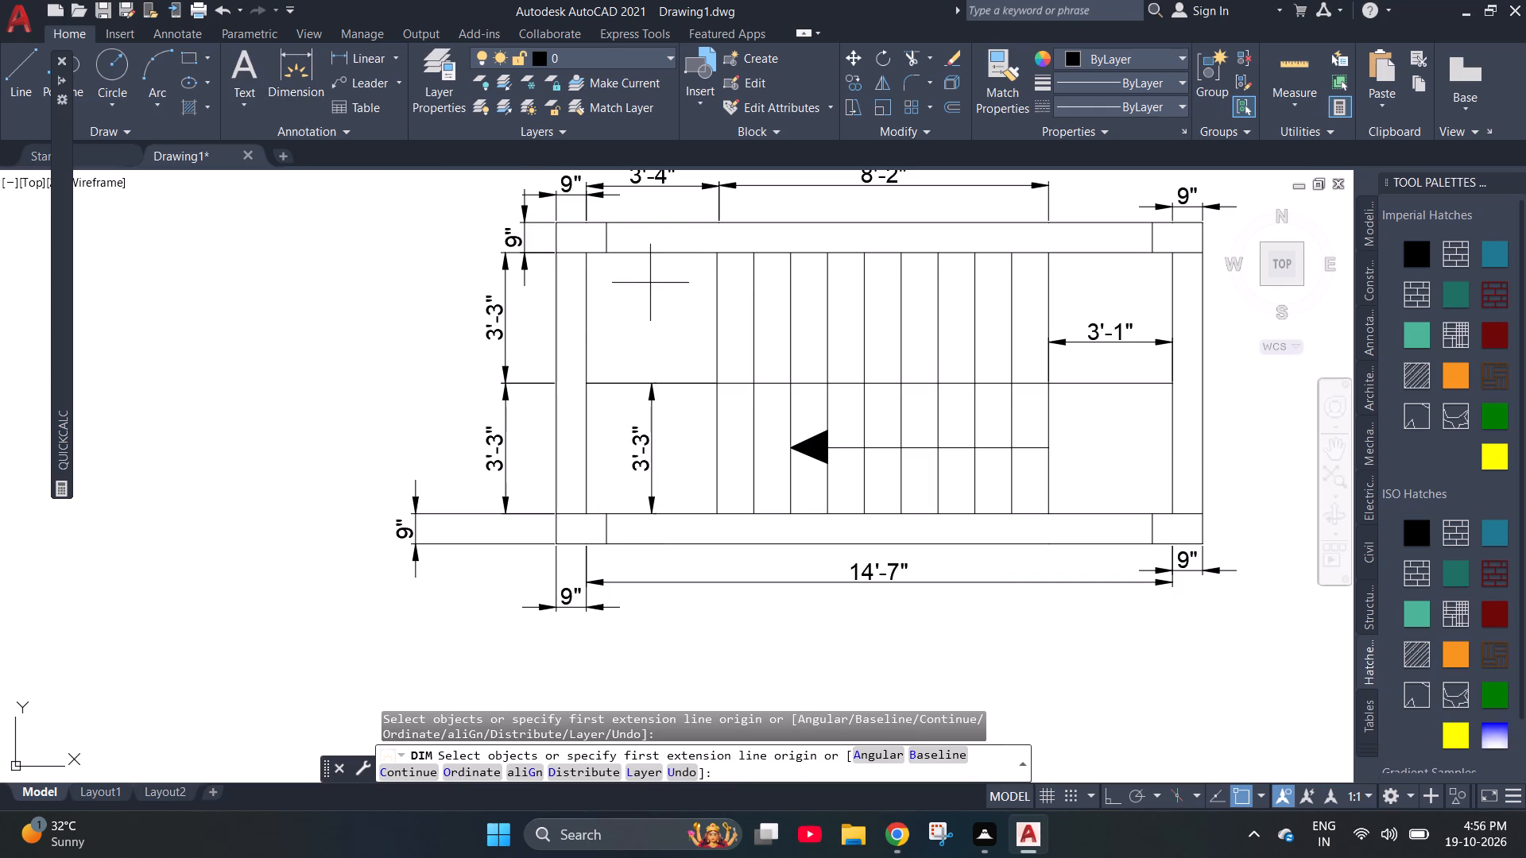
pyautogui.click(639, 254)
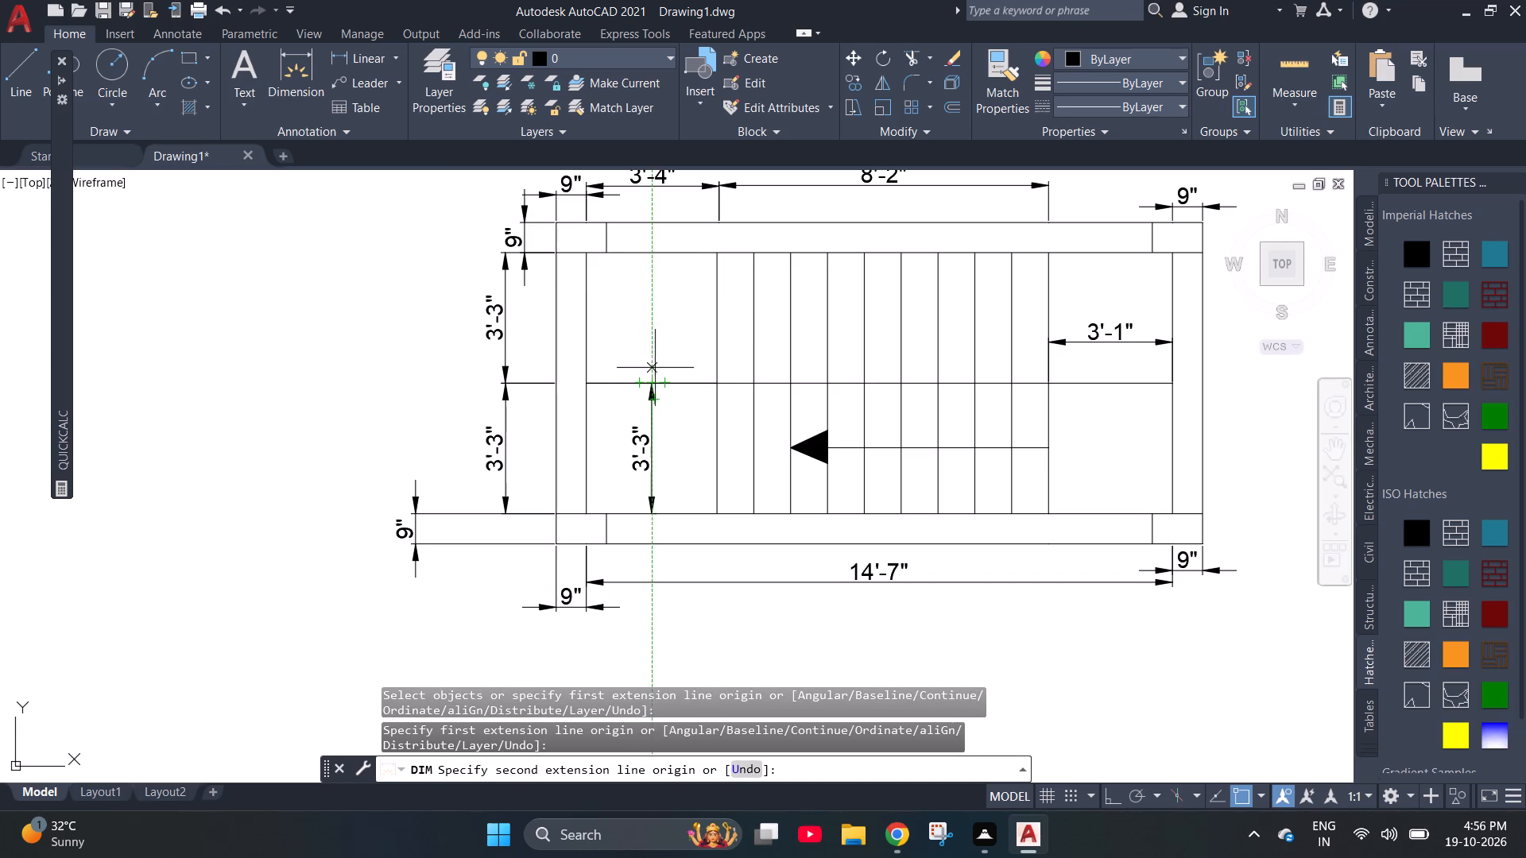
pyautogui.click(651, 386)
pyautogui.click(615, 377)
pyautogui.press('Escape')
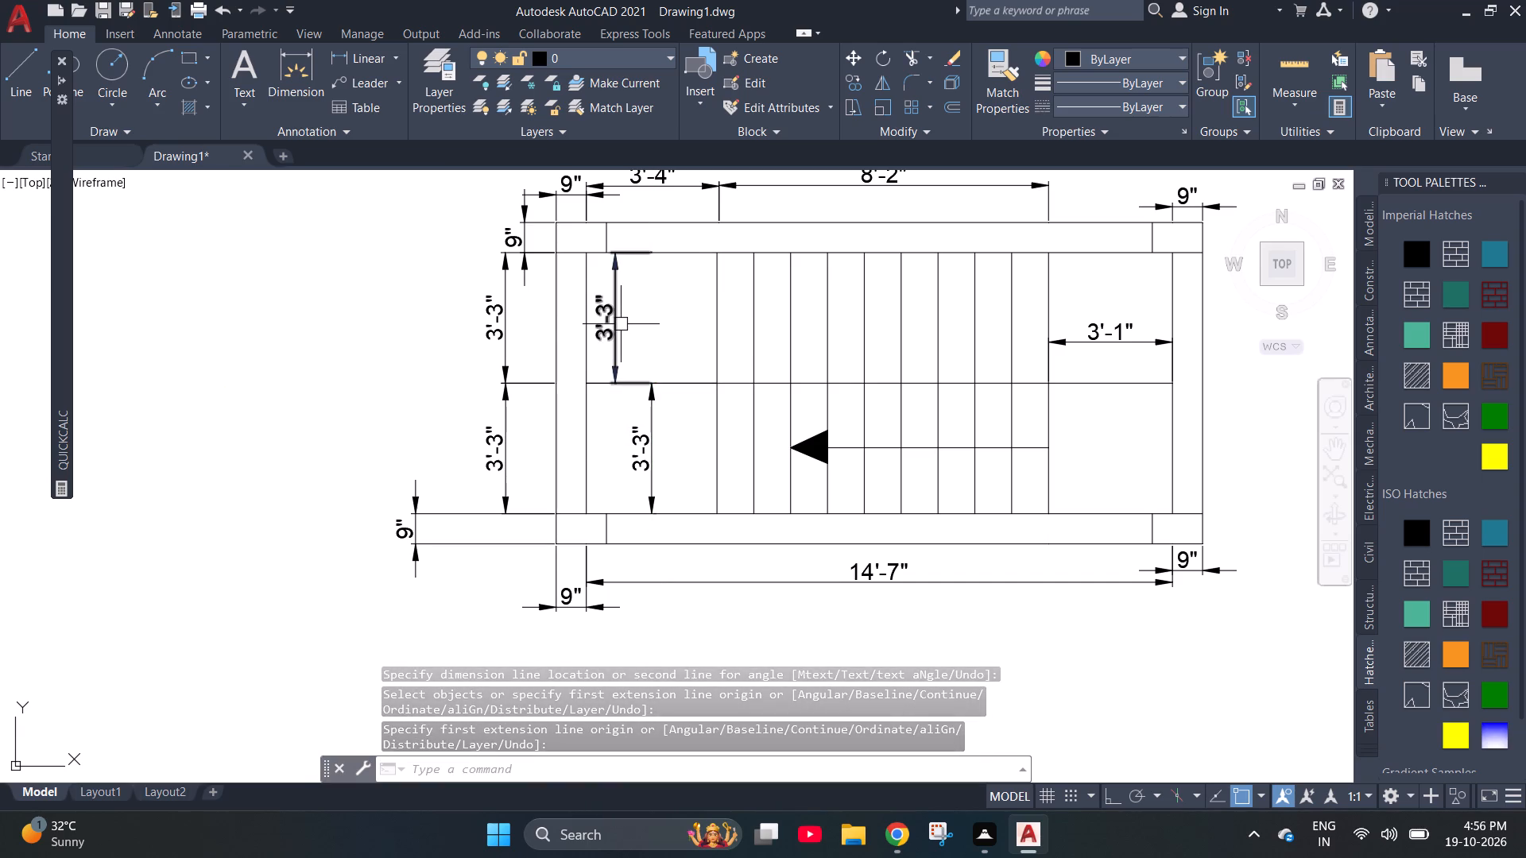
# Delete the 9" wall thickness dimension above the plan's top-right corner.
pyautogui.scroll(-1, 702, 462)
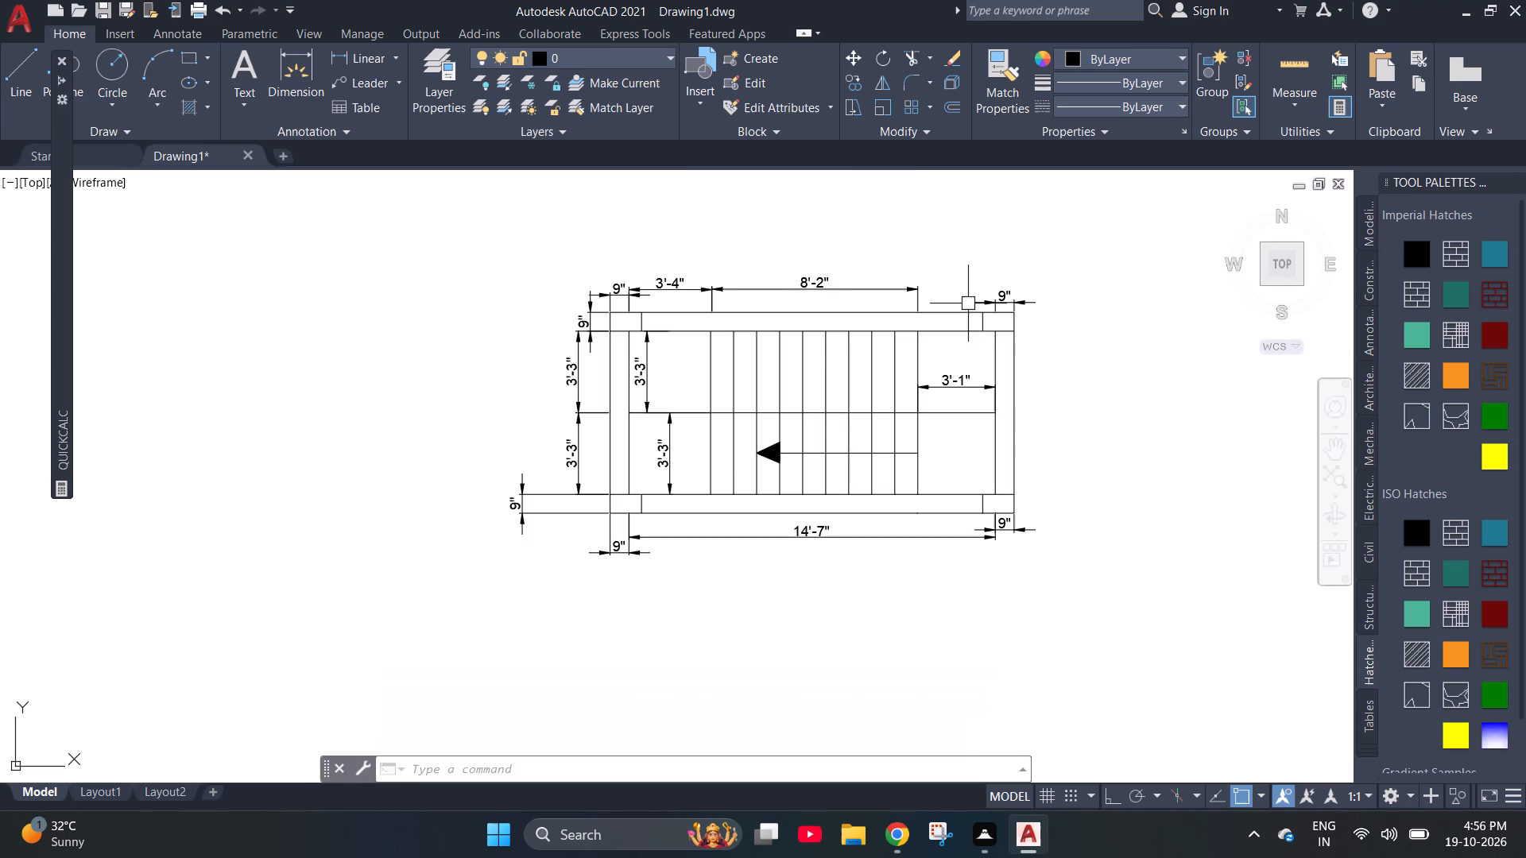
pyautogui.scroll(2, 1009, 289)
pyautogui.click(990, 329)
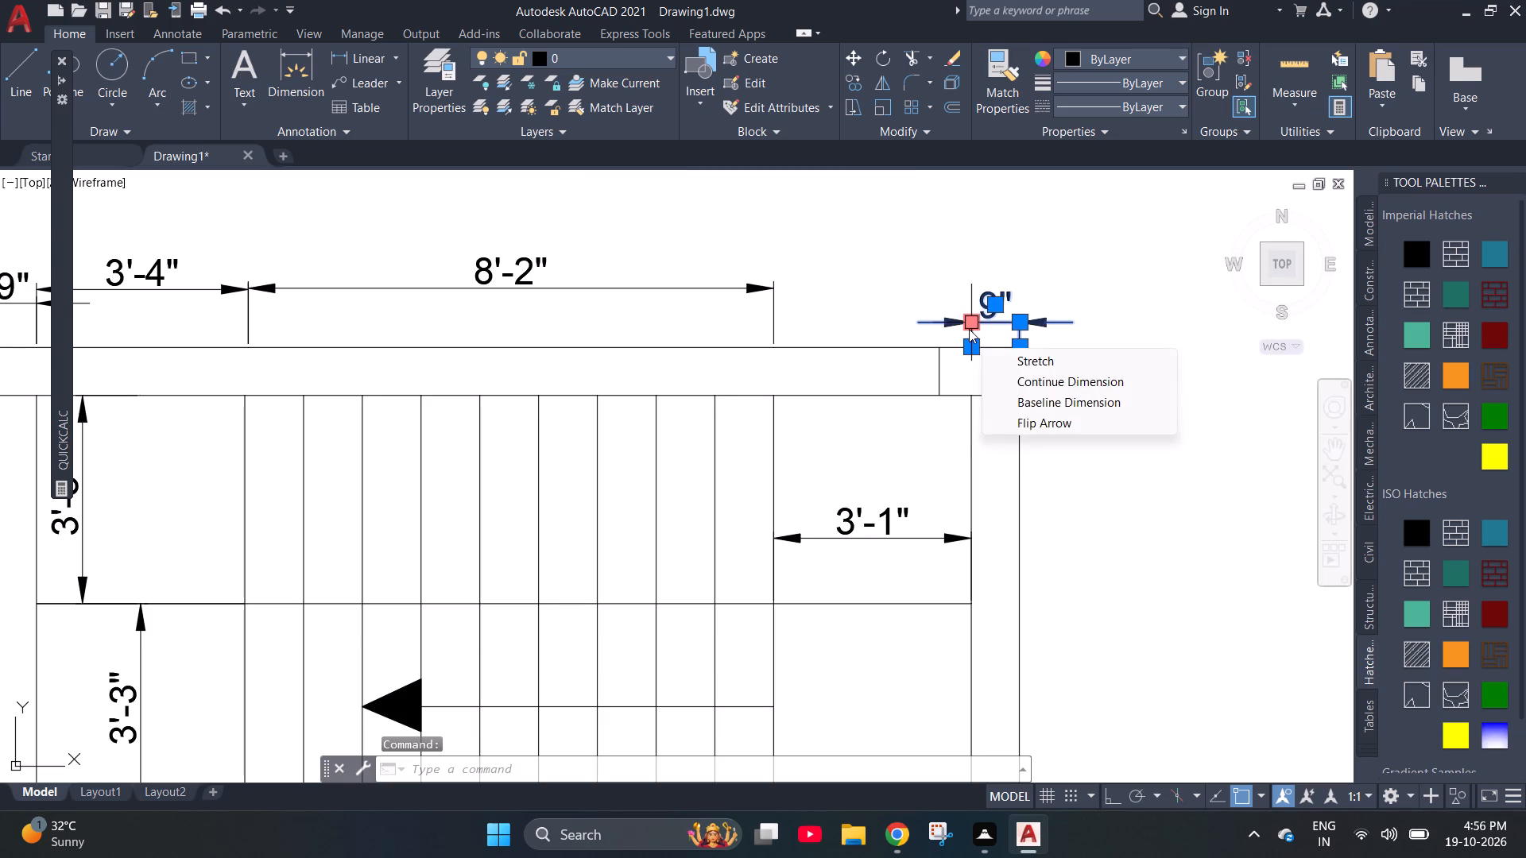
pyautogui.press('Delete')
pyautogui.press('Delete')
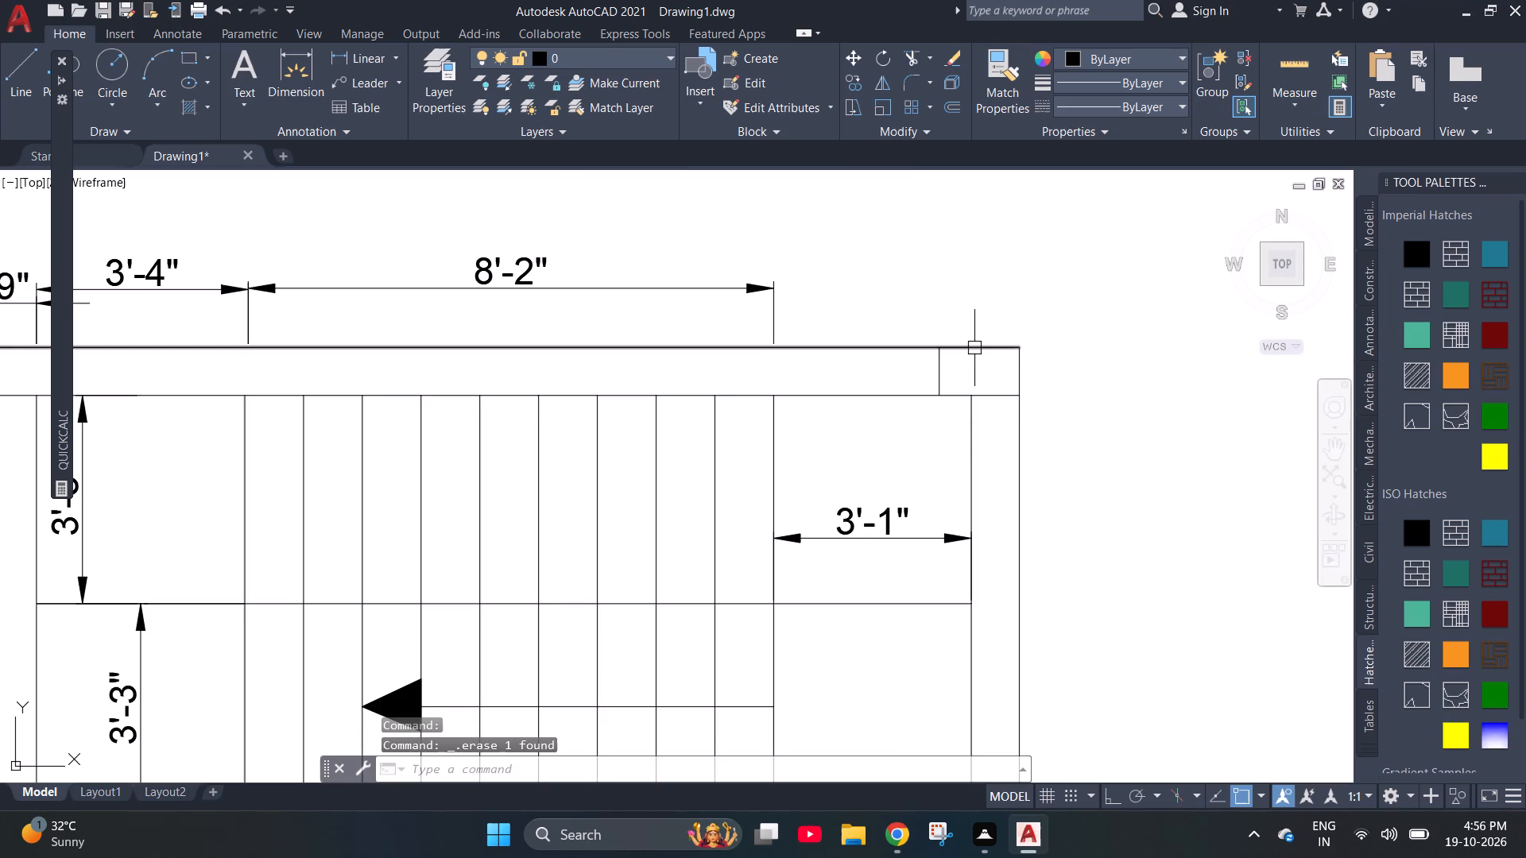
pyautogui.press('Escape')
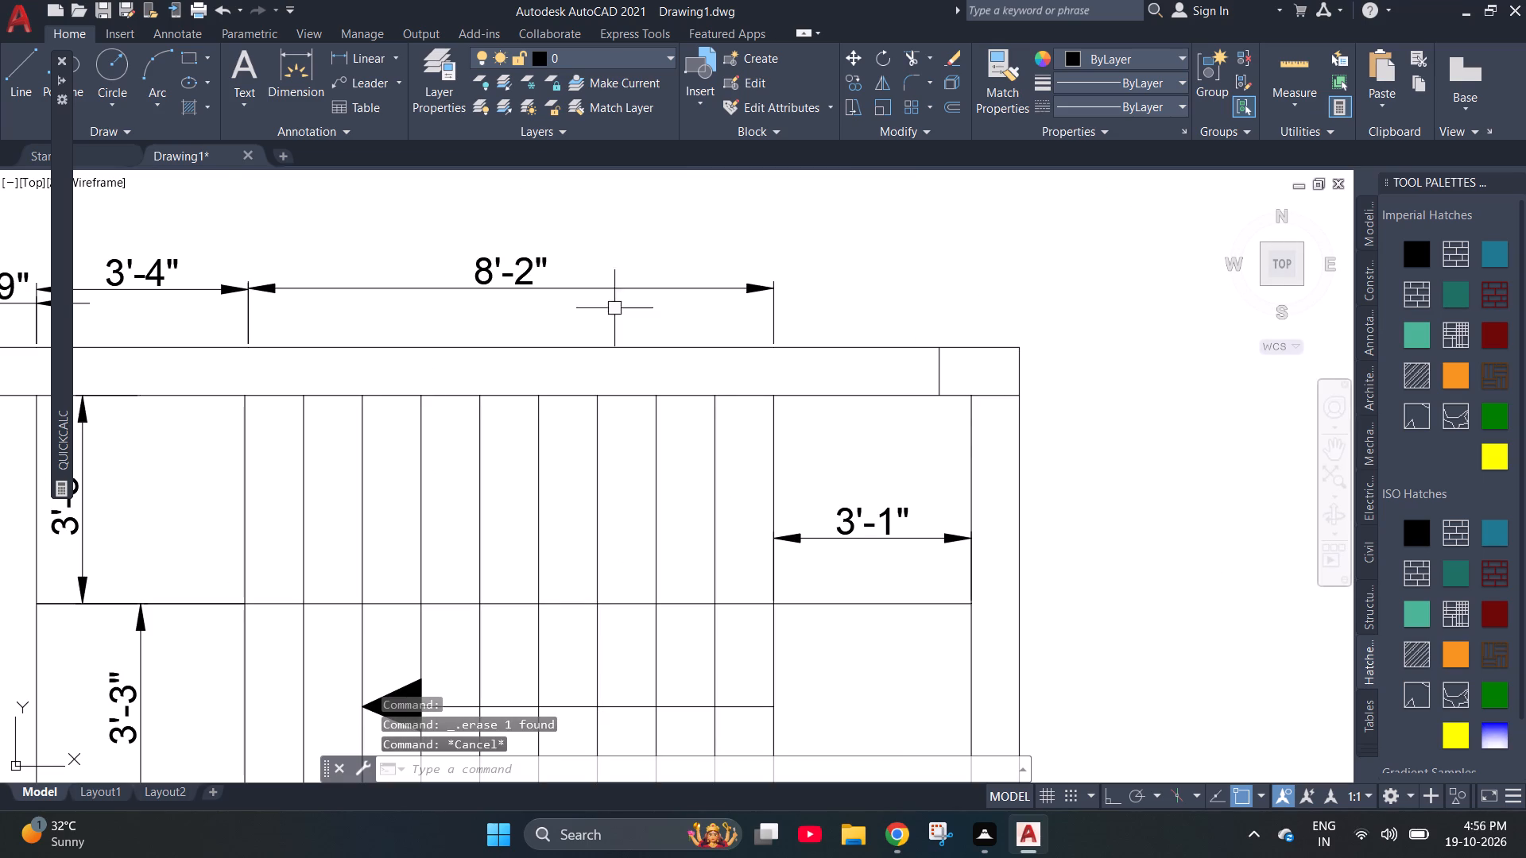
# Dimension the offset division at the top-right corner out to the wall's outer edge, level with the flight run dimension.
pyautogui.click(295, 87)
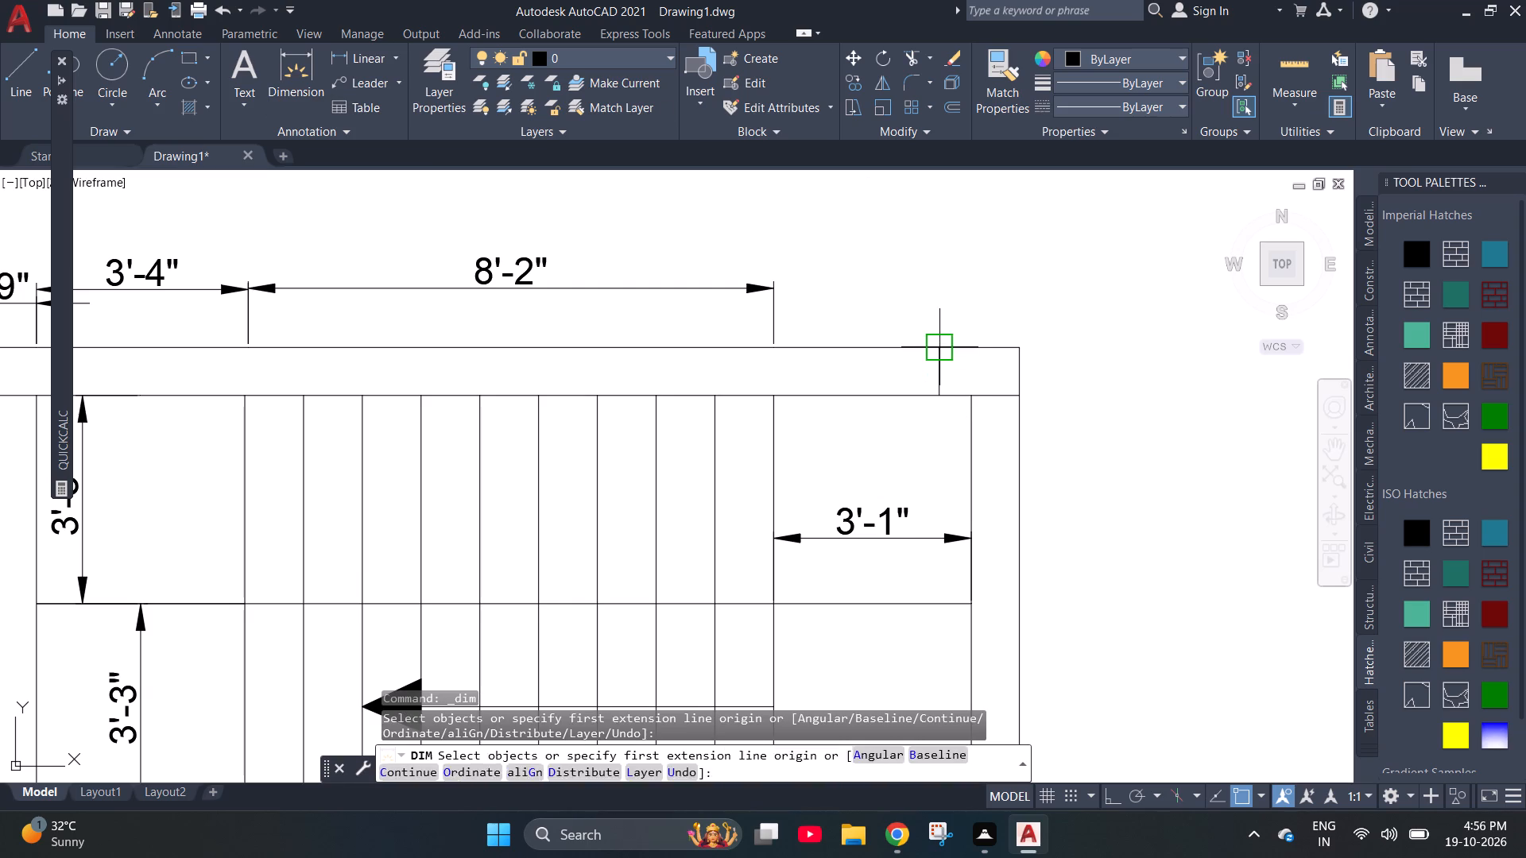
pyautogui.click(940, 346)
pyautogui.click(1018, 343)
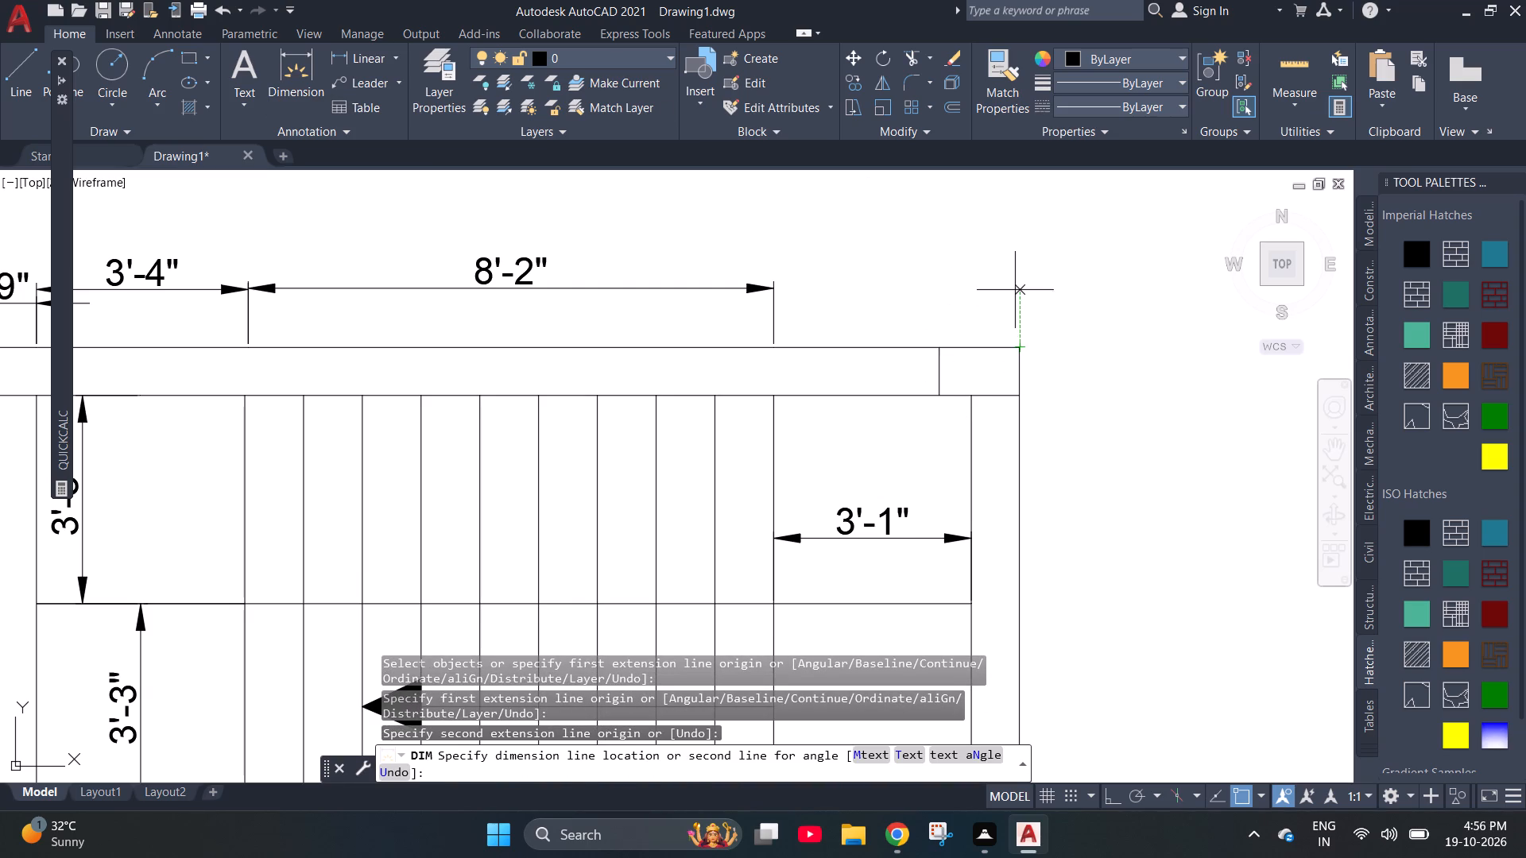
pyautogui.click(1015, 288)
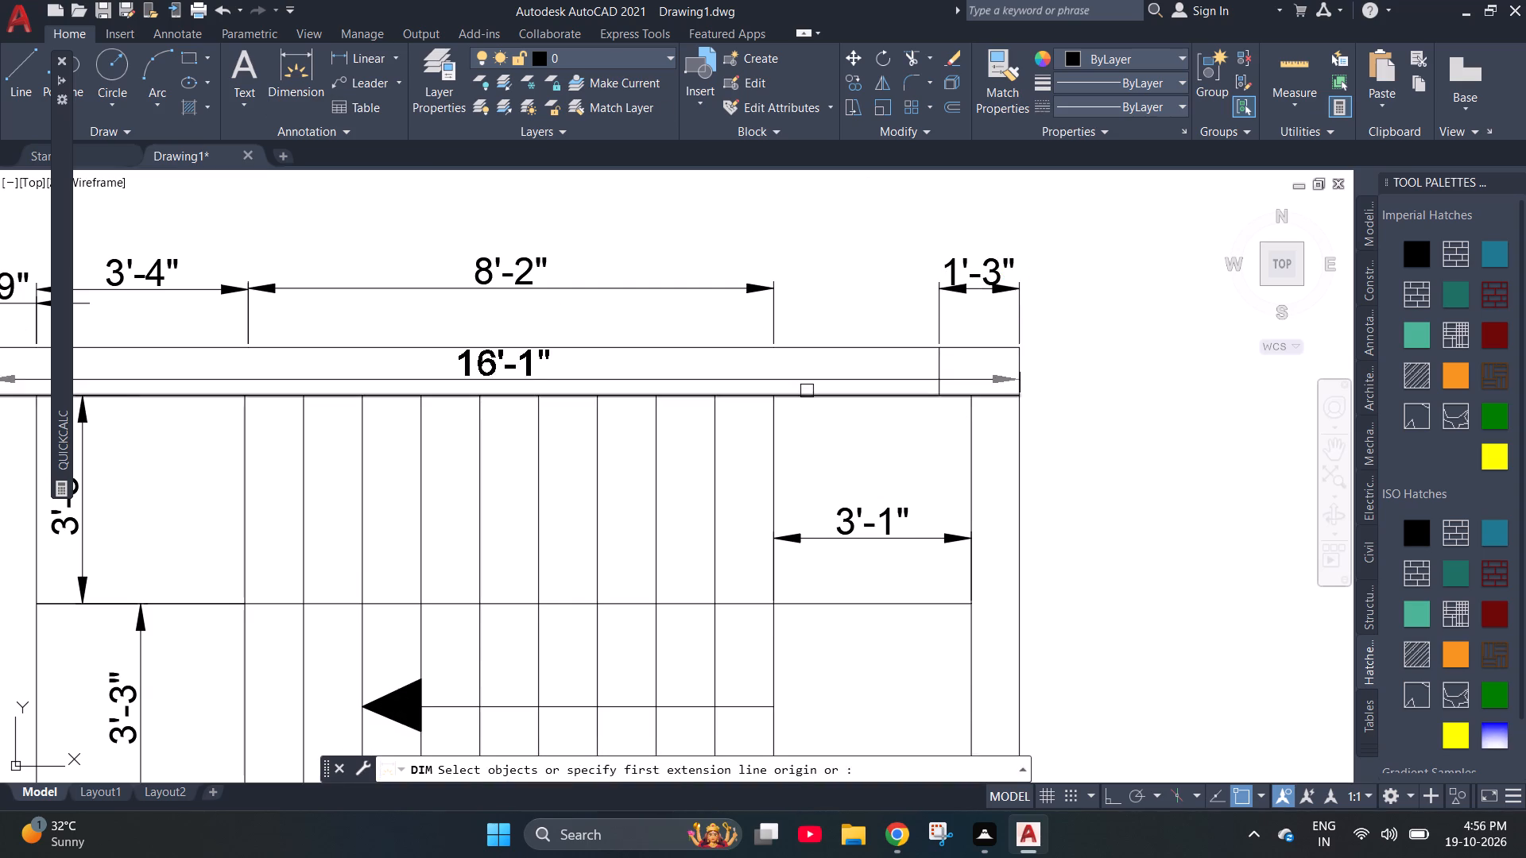
# Delete the 9" wall thickness dimension below the plan's bottom-right corner.
pyautogui.scroll(-2, 696, 385)
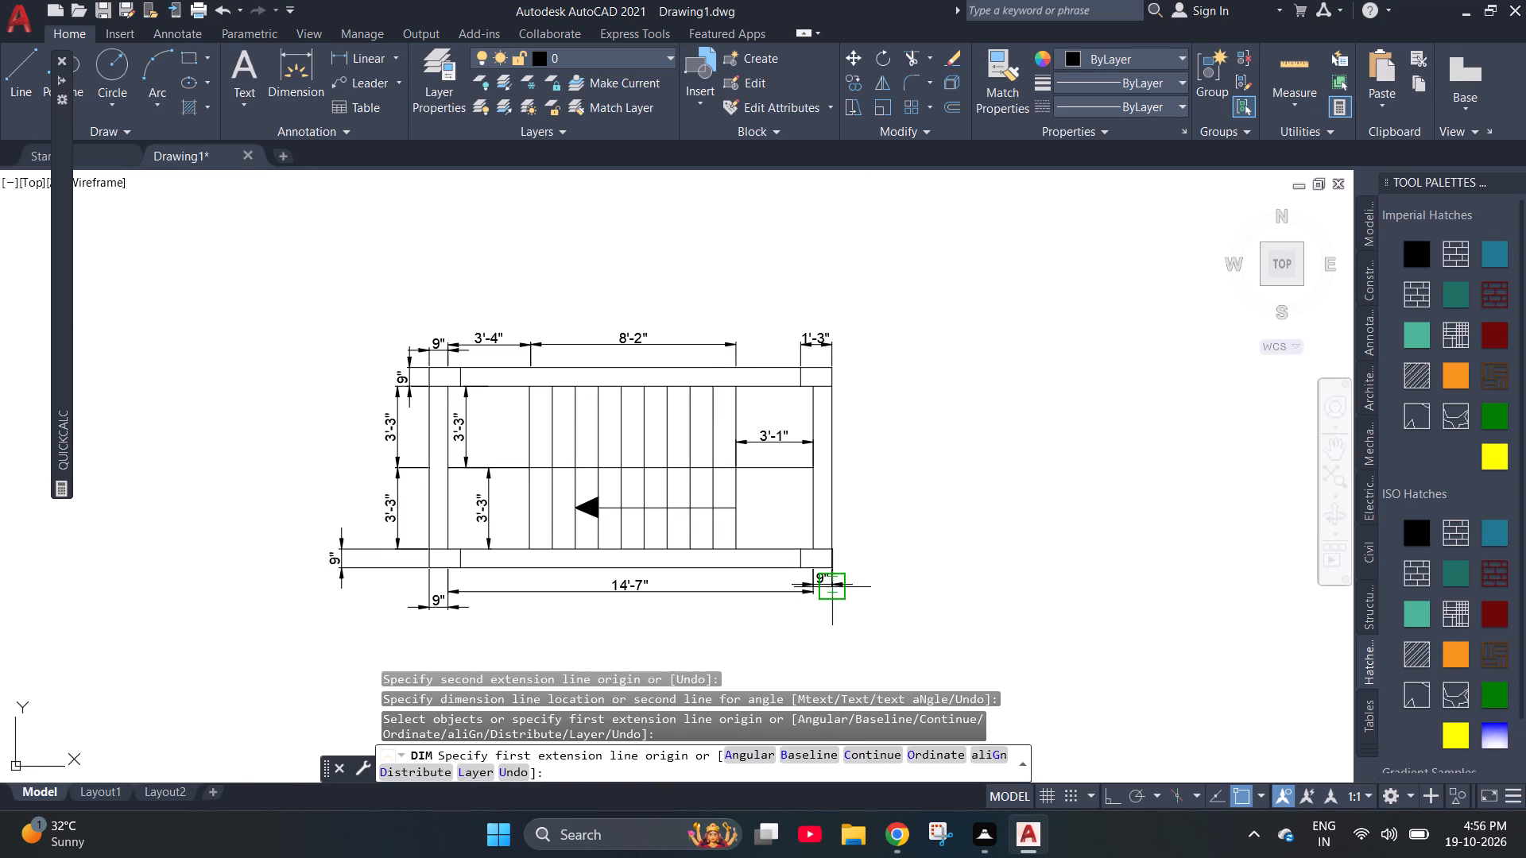
pyautogui.scroll(3, 824, 584)
pyautogui.click(796, 562)
pyautogui.press('Escape')
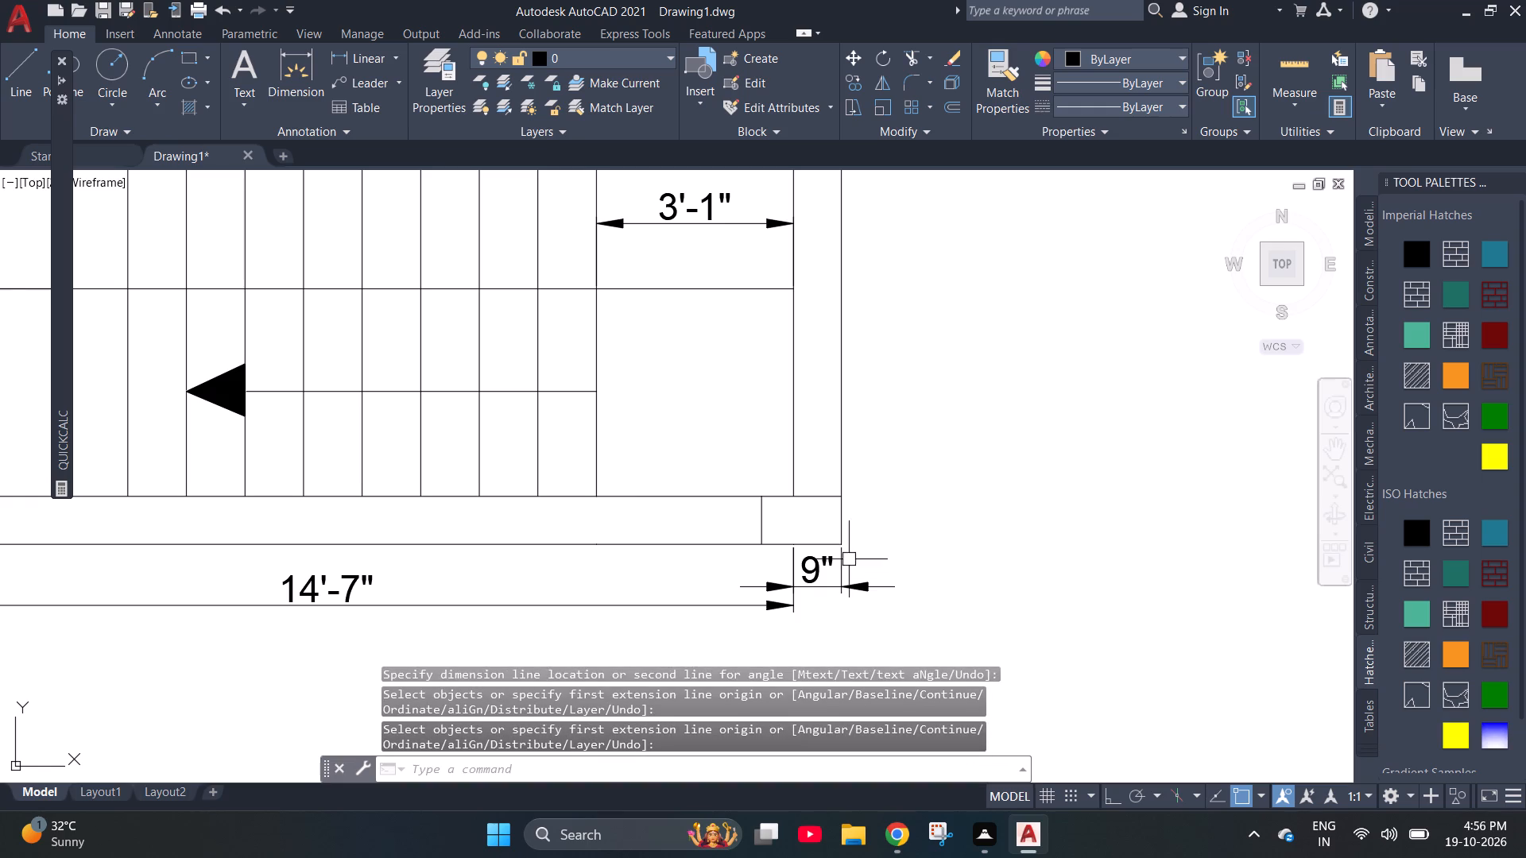
pyautogui.click(841, 554)
pyautogui.press('Delete')
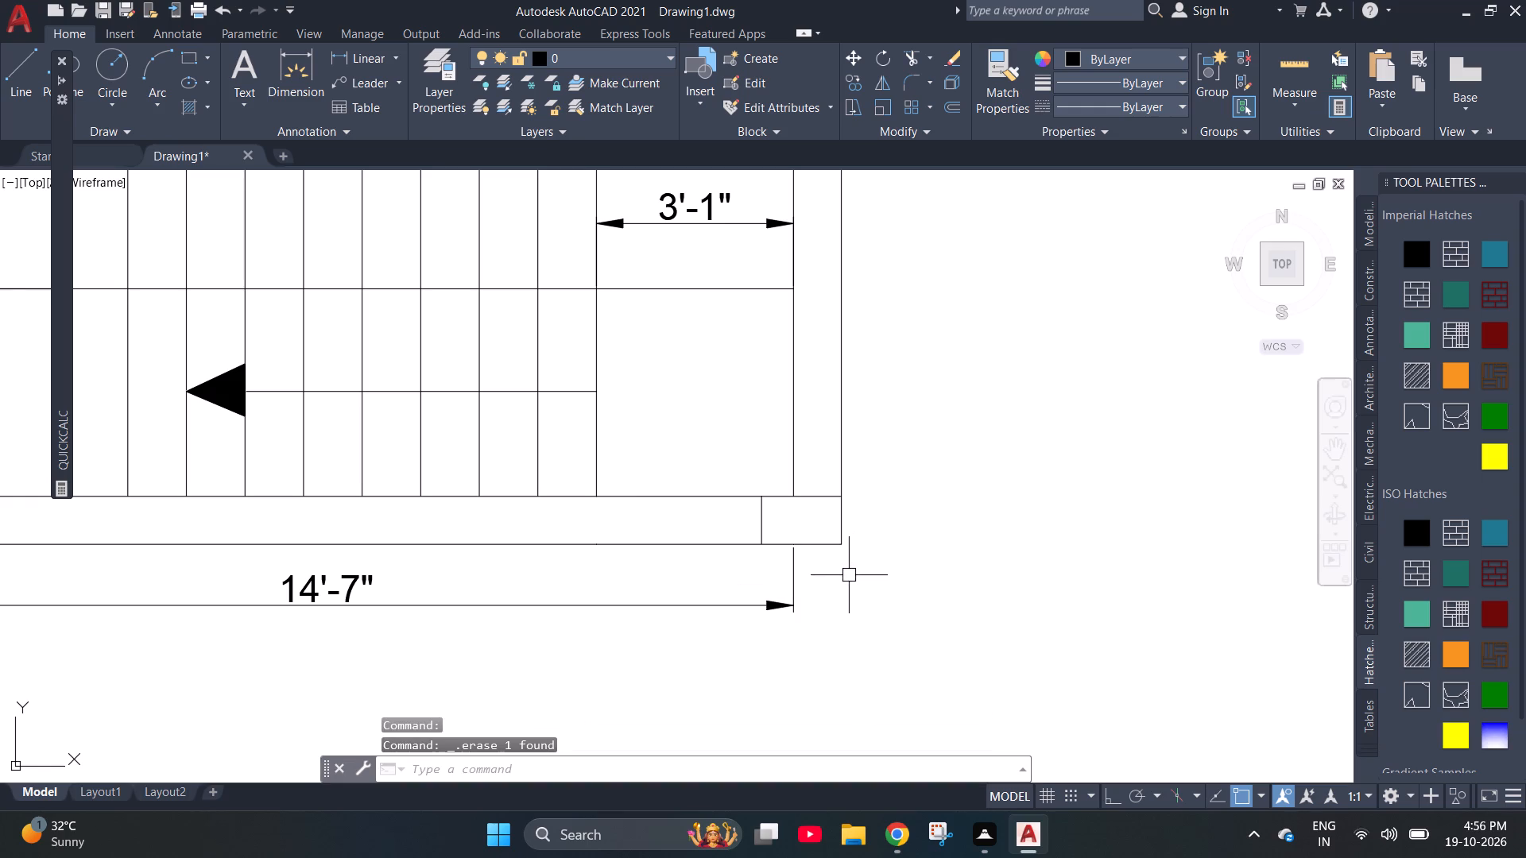
pyautogui.click(792, 574)
pyautogui.press('Escape')
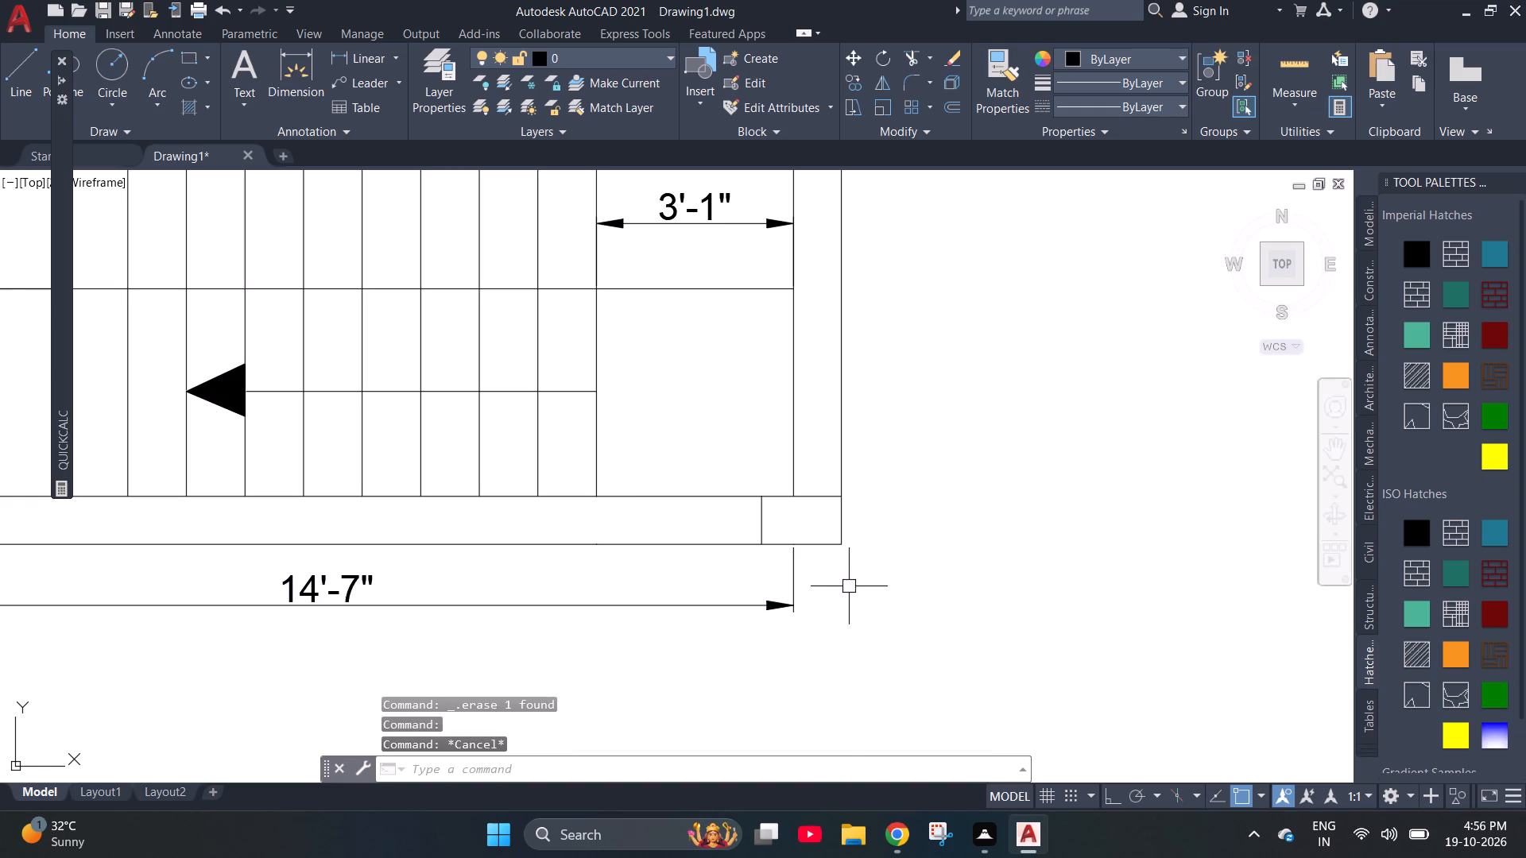
# Dimension the offset division at the bottom-right corner out to the wall's outer edge, placing it below the 14'-7" dimension line.
pyautogui.scroll(-2, 818, 705)
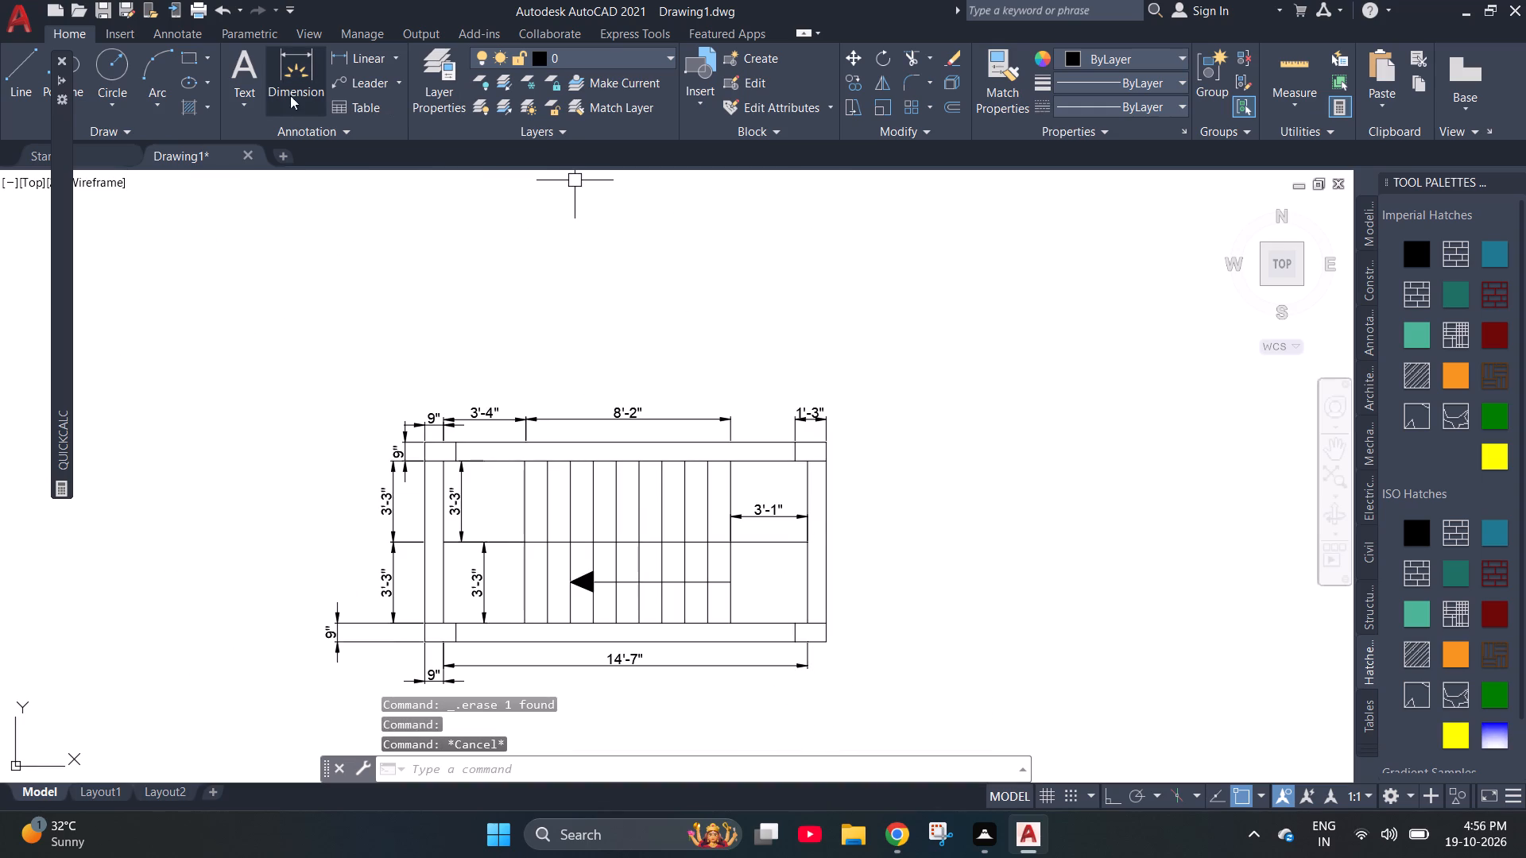
pyautogui.click(287, 68)
pyautogui.scroll(3, 817, 671)
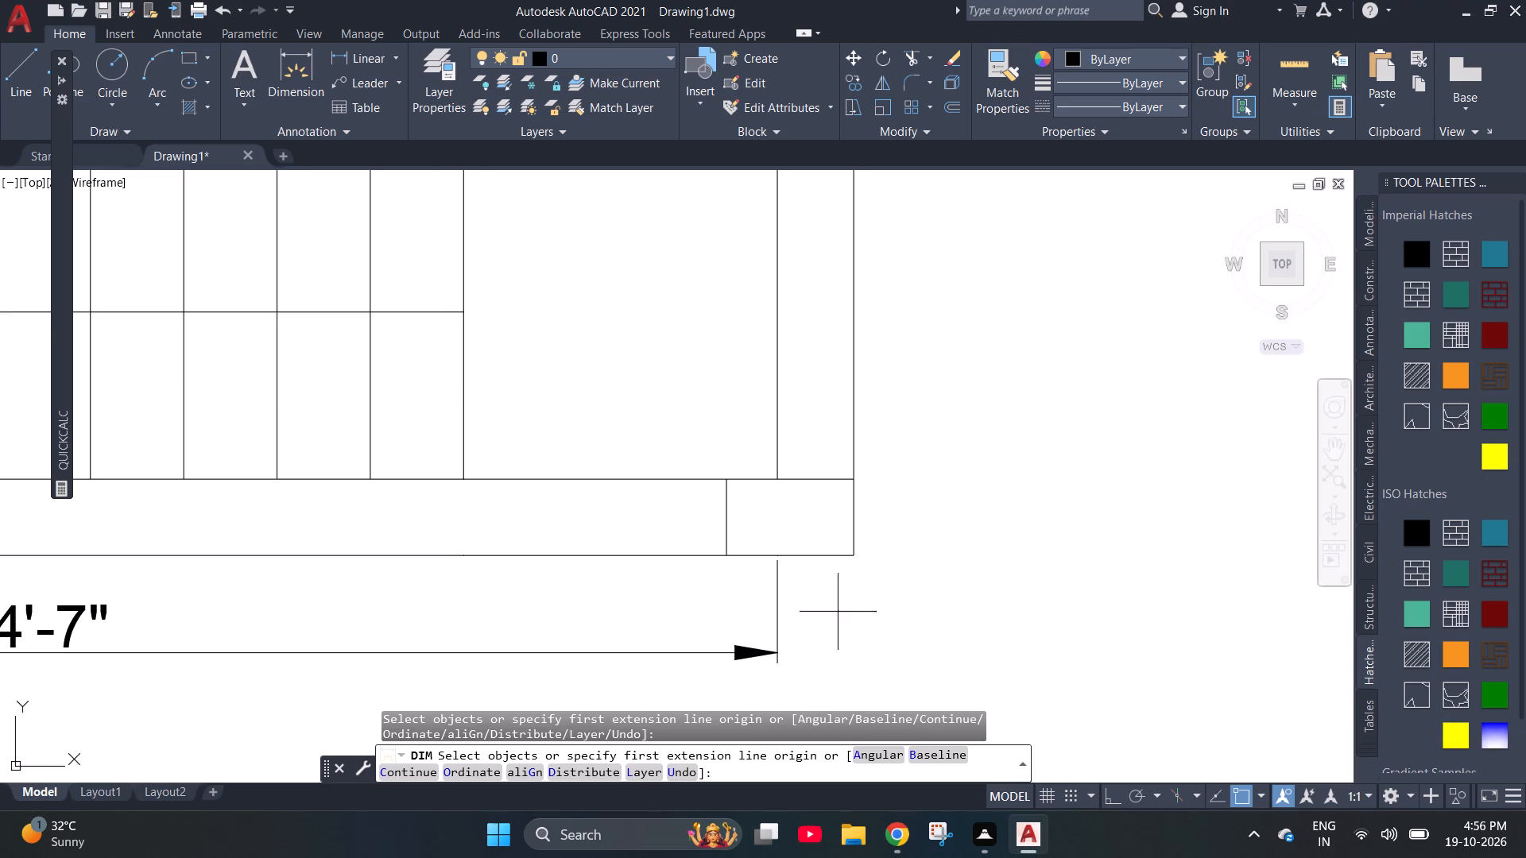
pyautogui.click(855, 551)
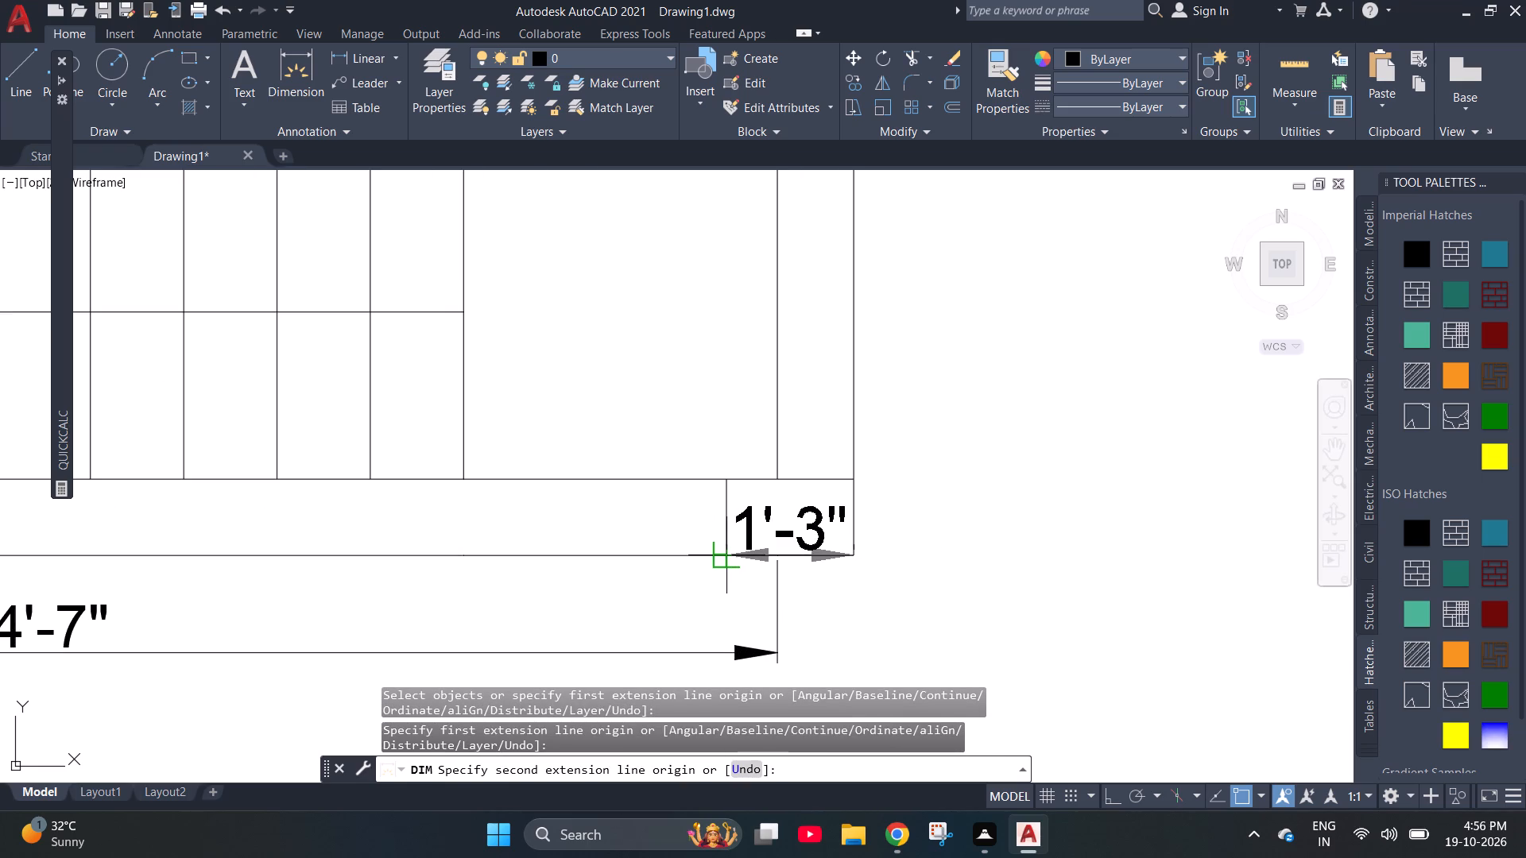
pyautogui.click(721, 544)
pyautogui.scroll(-1, 707, 640)
pyautogui.scroll(-1, 712, 567)
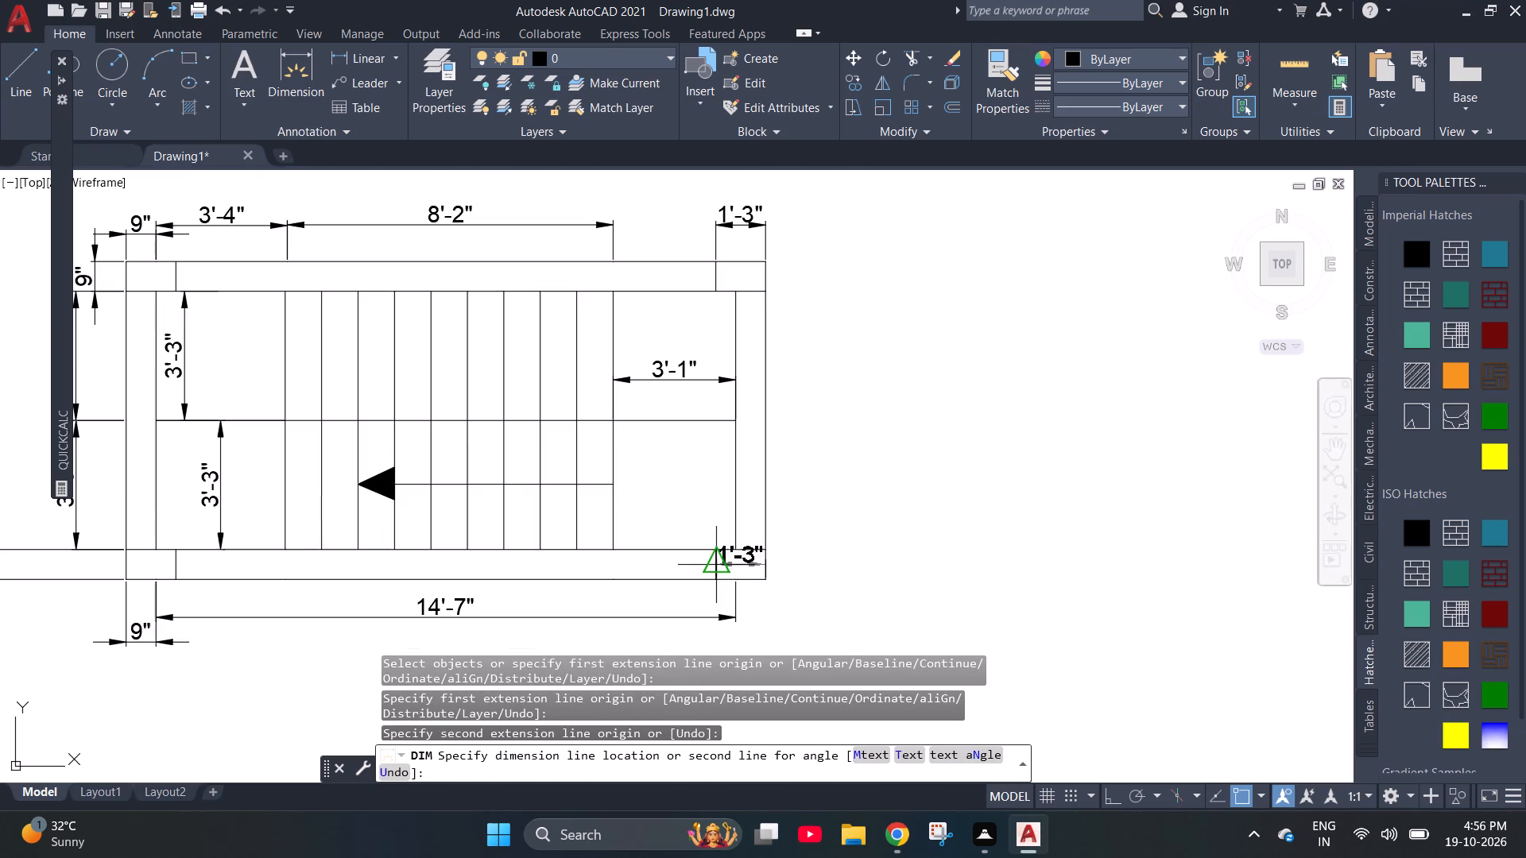
pyautogui.scroll(-1, 714, 555)
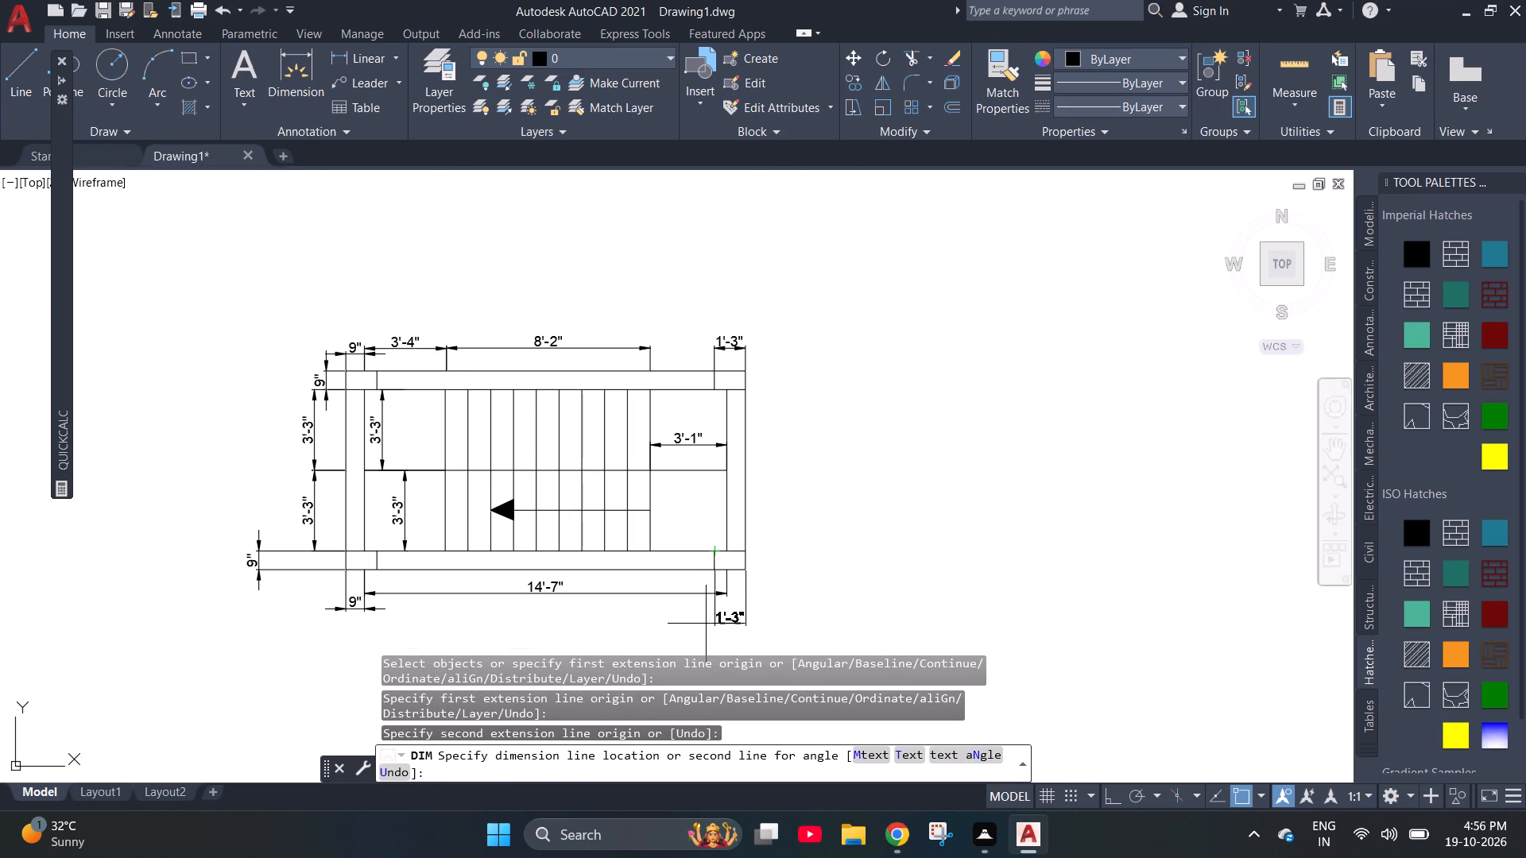
pyautogui.click(703, 614)
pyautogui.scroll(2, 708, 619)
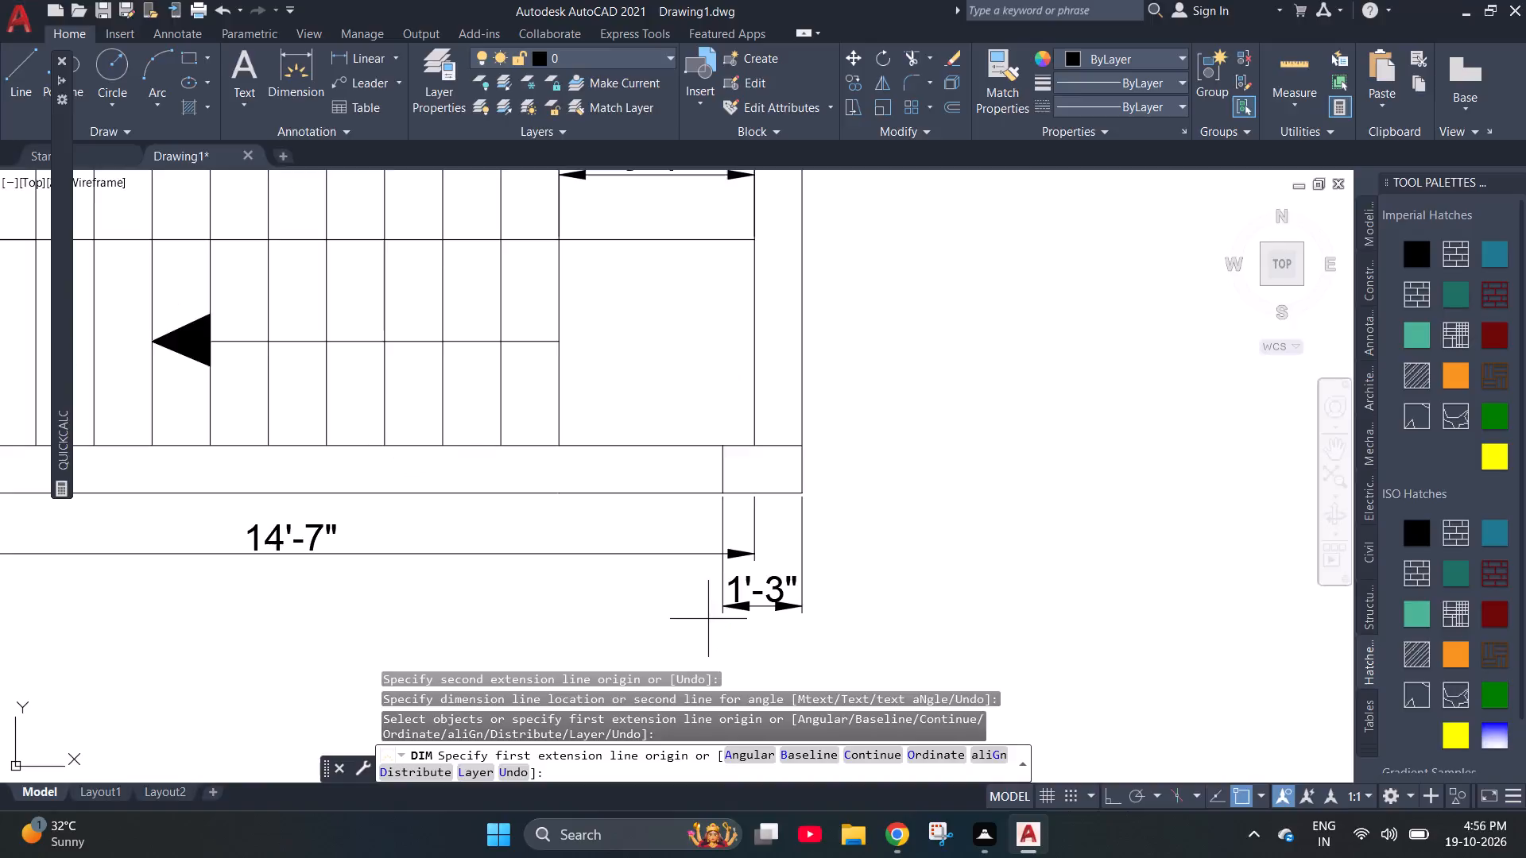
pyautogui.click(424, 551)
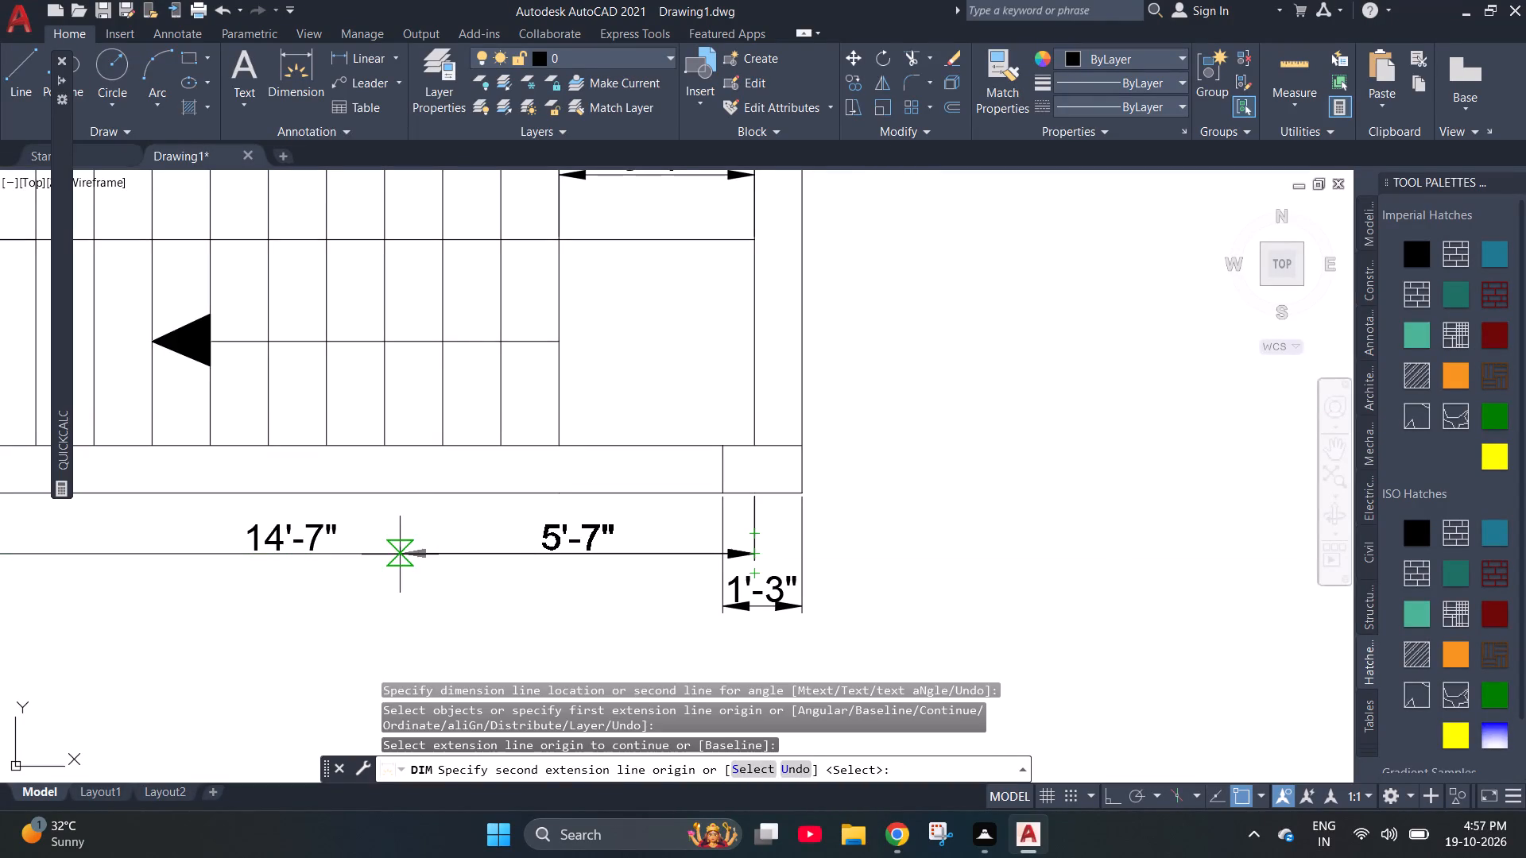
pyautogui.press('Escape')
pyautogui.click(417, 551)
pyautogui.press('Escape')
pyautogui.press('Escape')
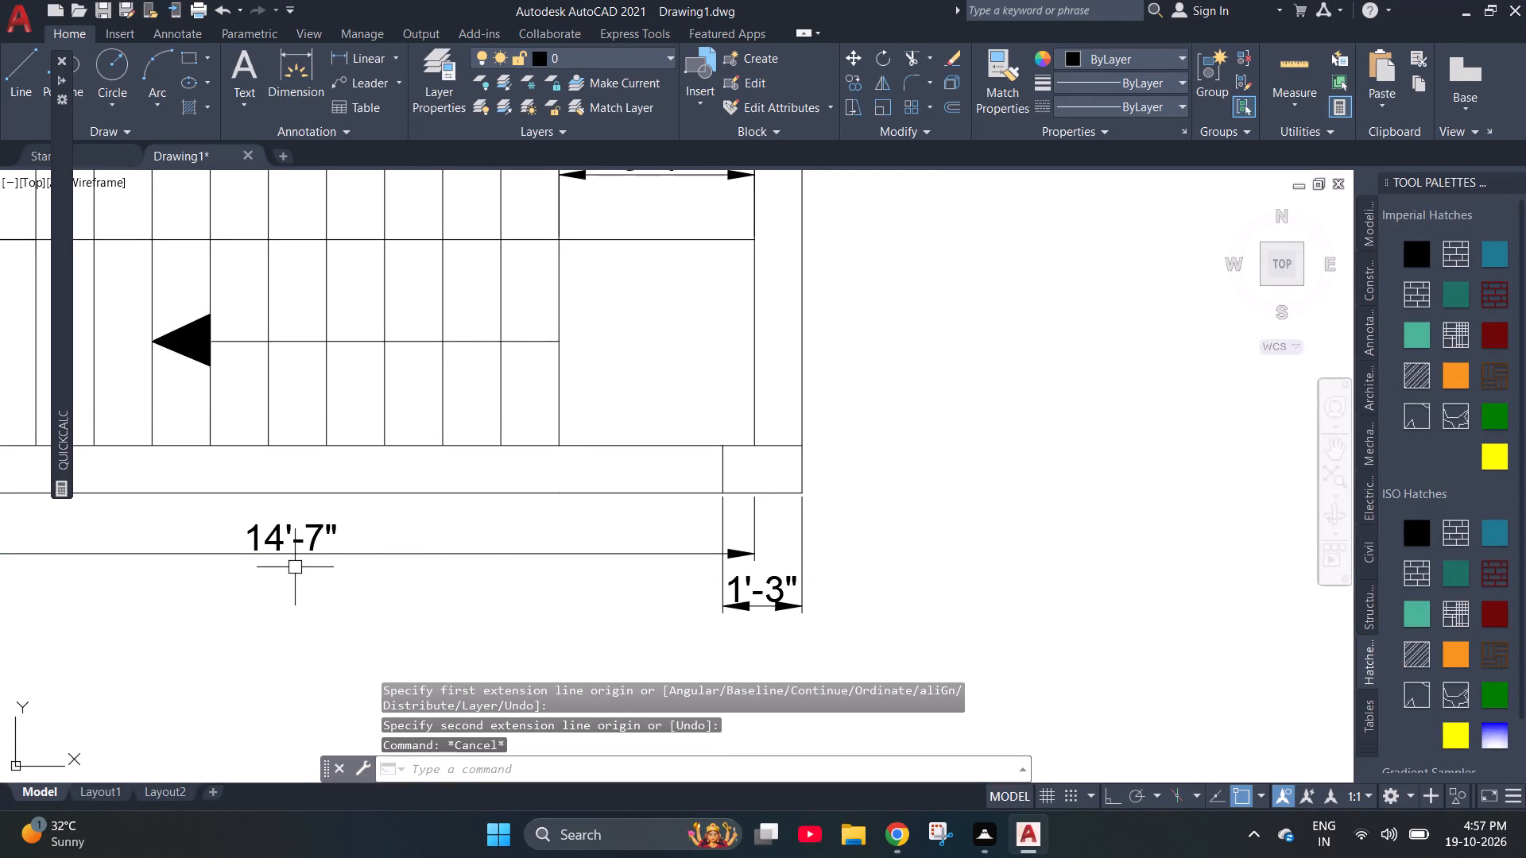
# Move the 14'-7" dimension line farther below the plan, past the 1'-3" corner dimension.
pyautogui.click(296, 558)
pyautogui.click(292, 543)
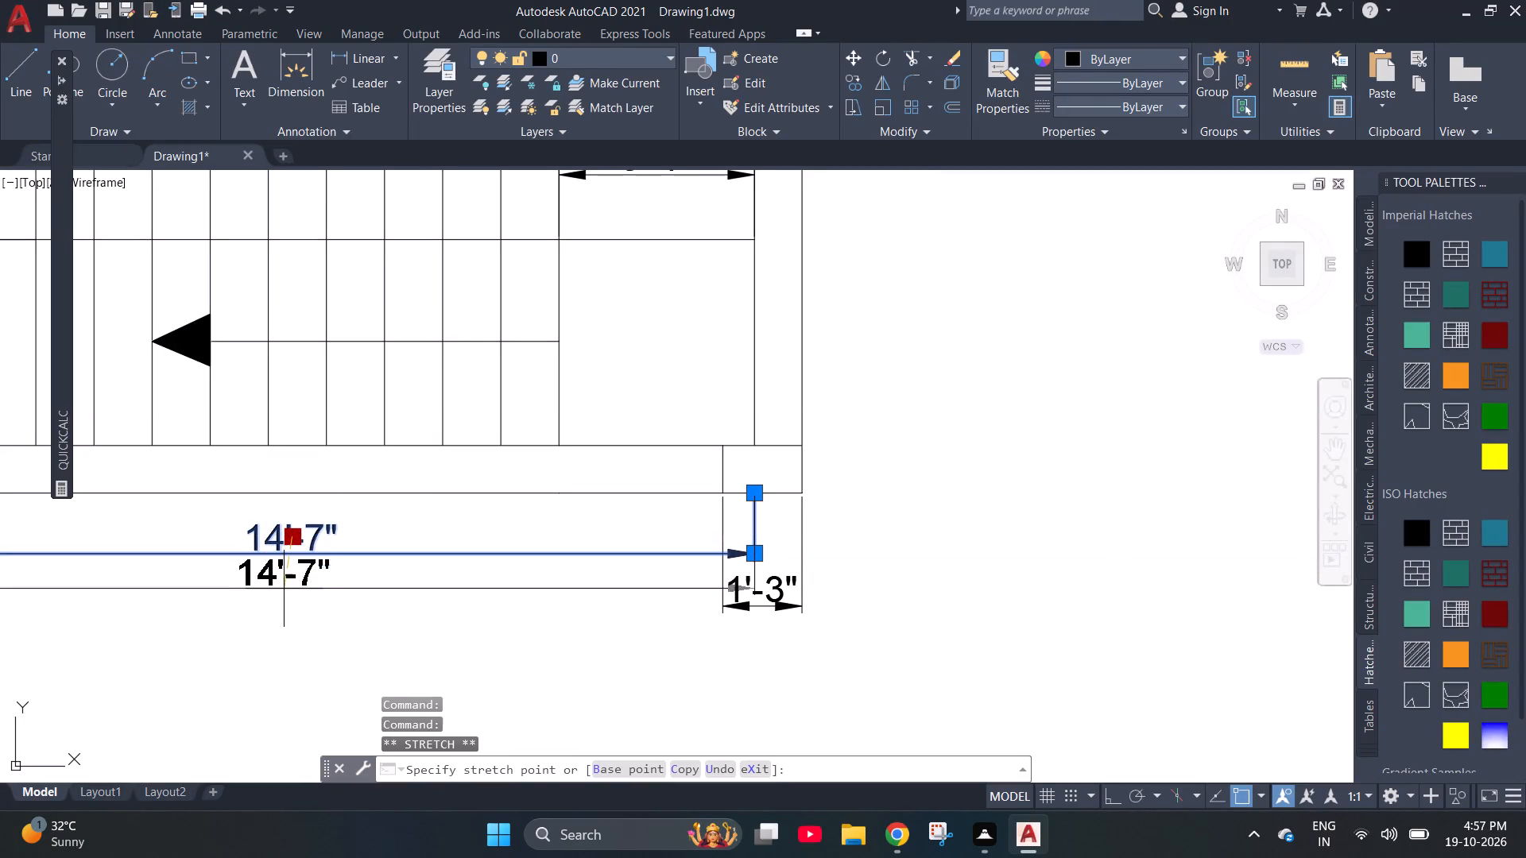
pyautogui.click(278, 636)
pyautogui.press('Escape')
pyautogui.scroll(-2, 885, 633)
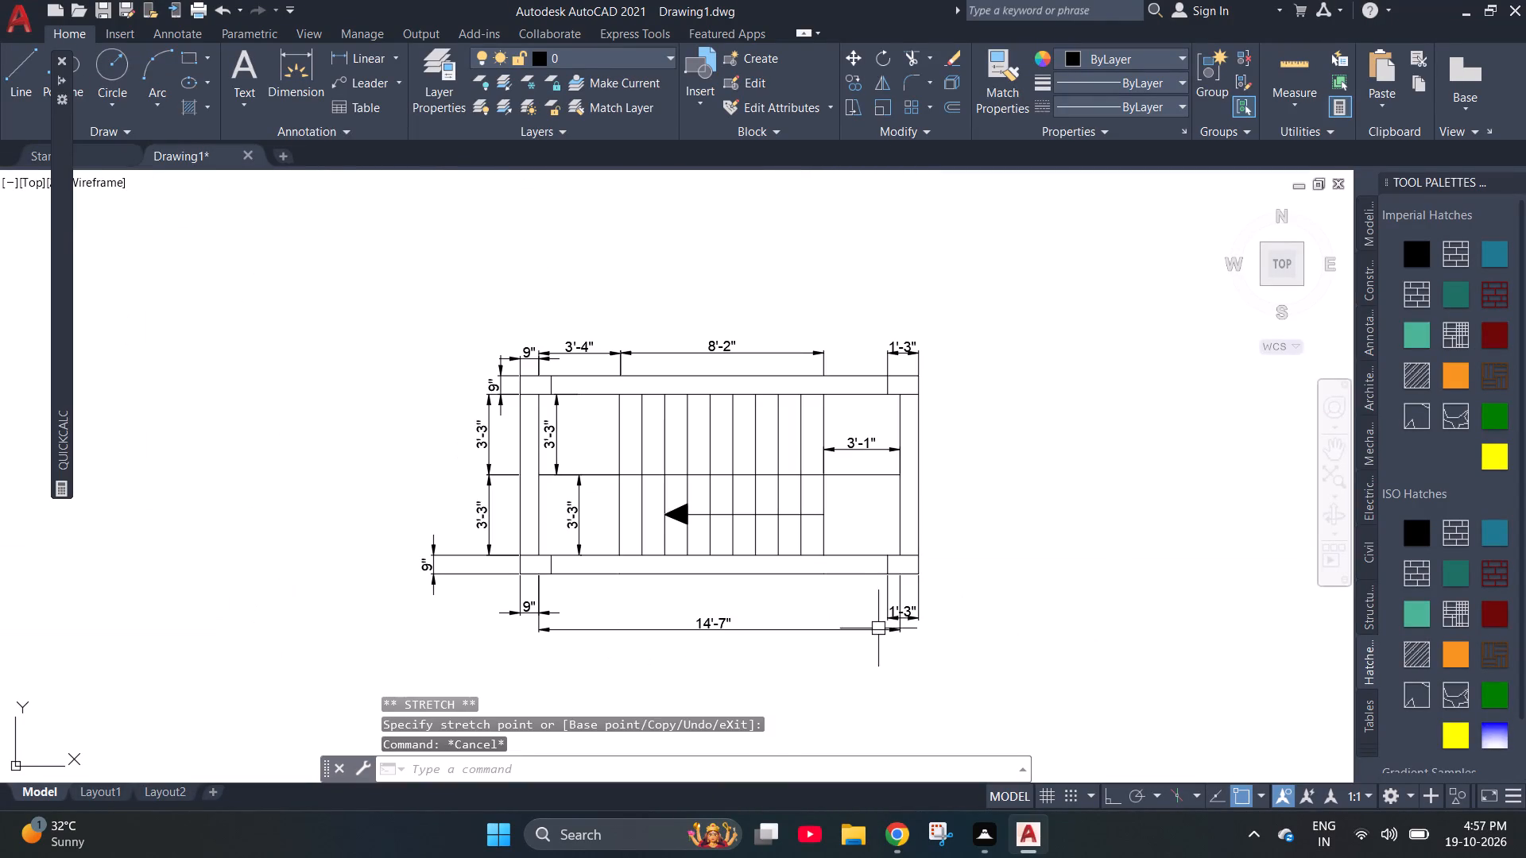
# Move the bottom-right corner's 1'-3" dimension line up closer to the wall, clear of the 14'-7" dimension.
pyautogui.click(912, 622)
pyautogui.scroll(3, 901, 621)
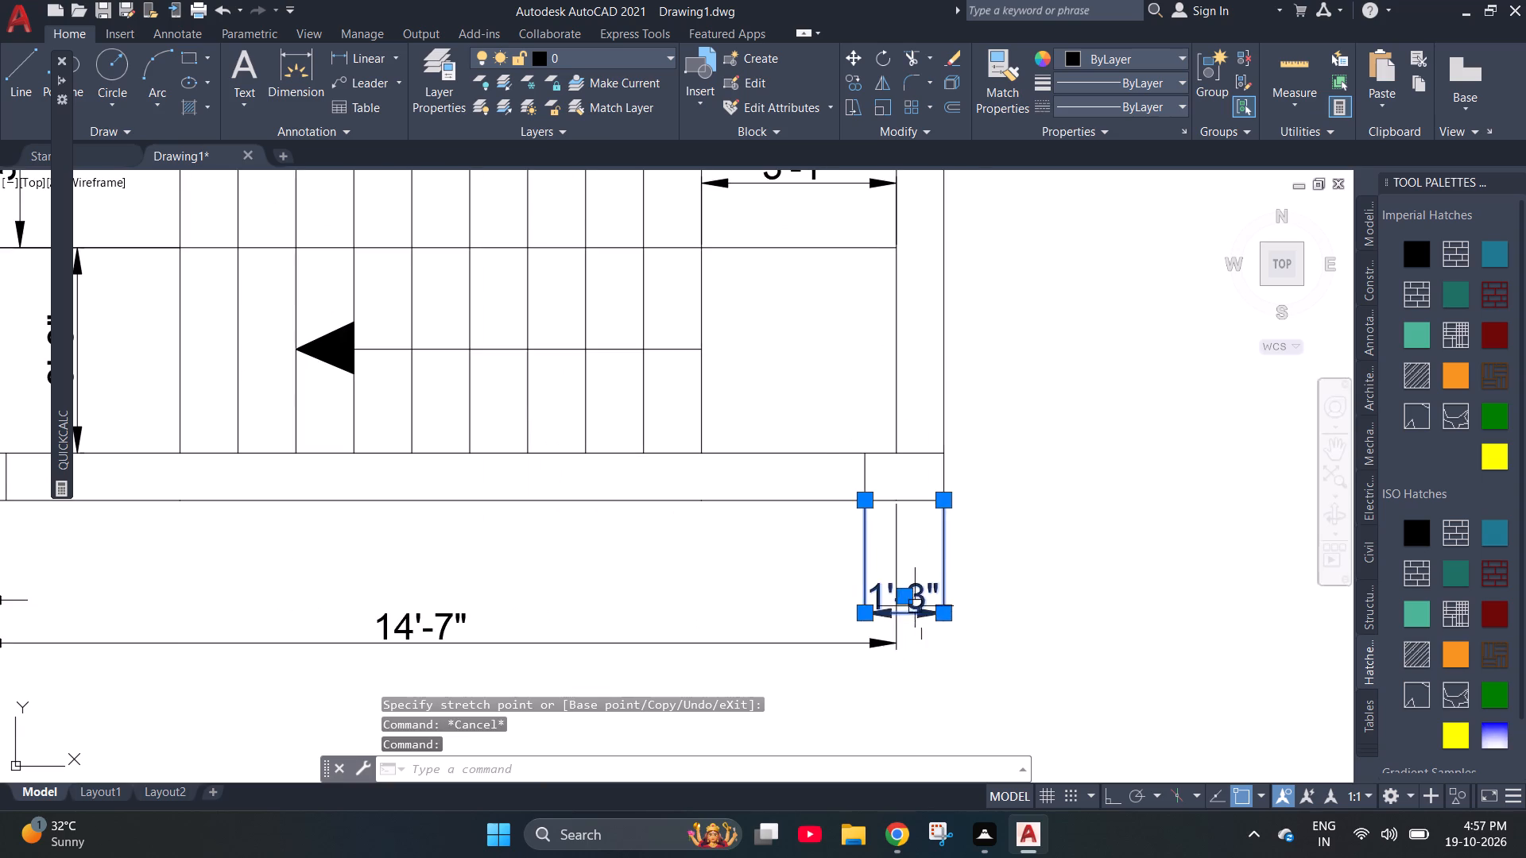
pyautogui.scroll(2, 921, 601)
pyautogui.click(873, 586)
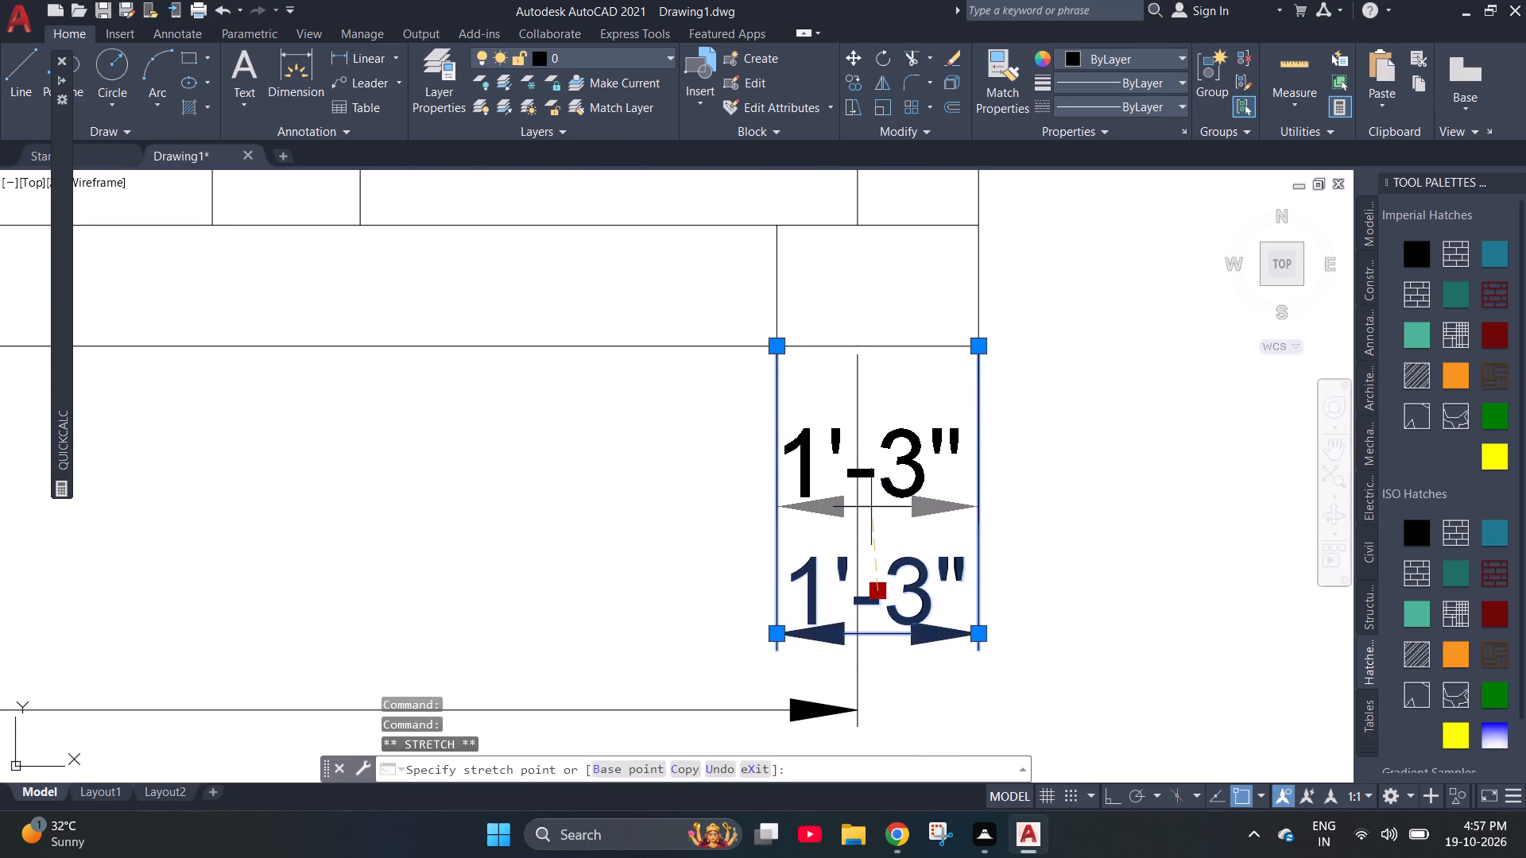
pyautogui.click(868, 495)
pyautogui.press('Escape')
pyautogui.scroll(-3, 1058, 609)
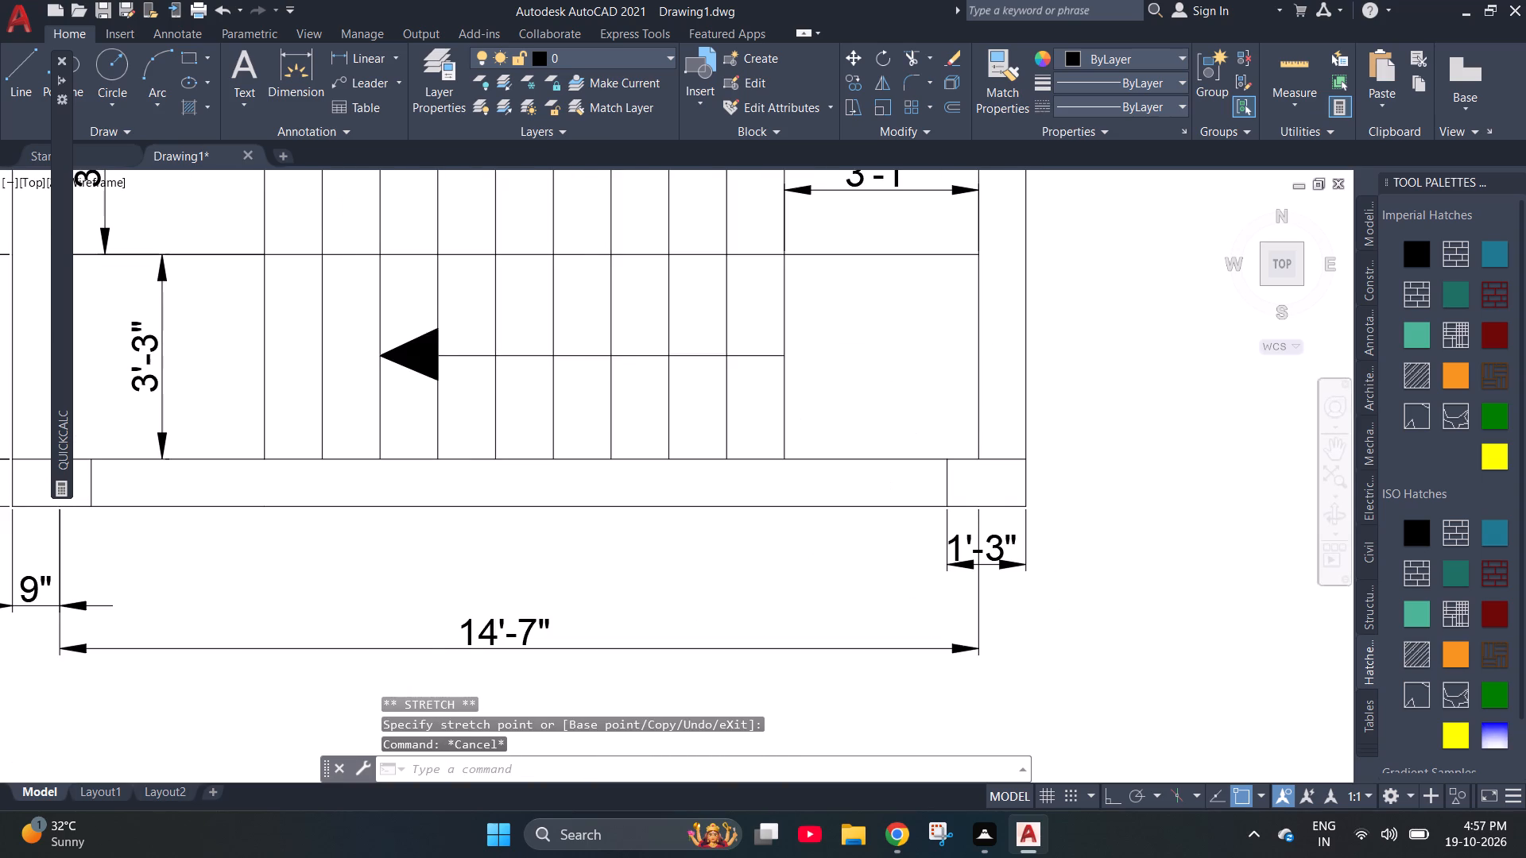
pyautogui.scroll(-1, 559, 594)
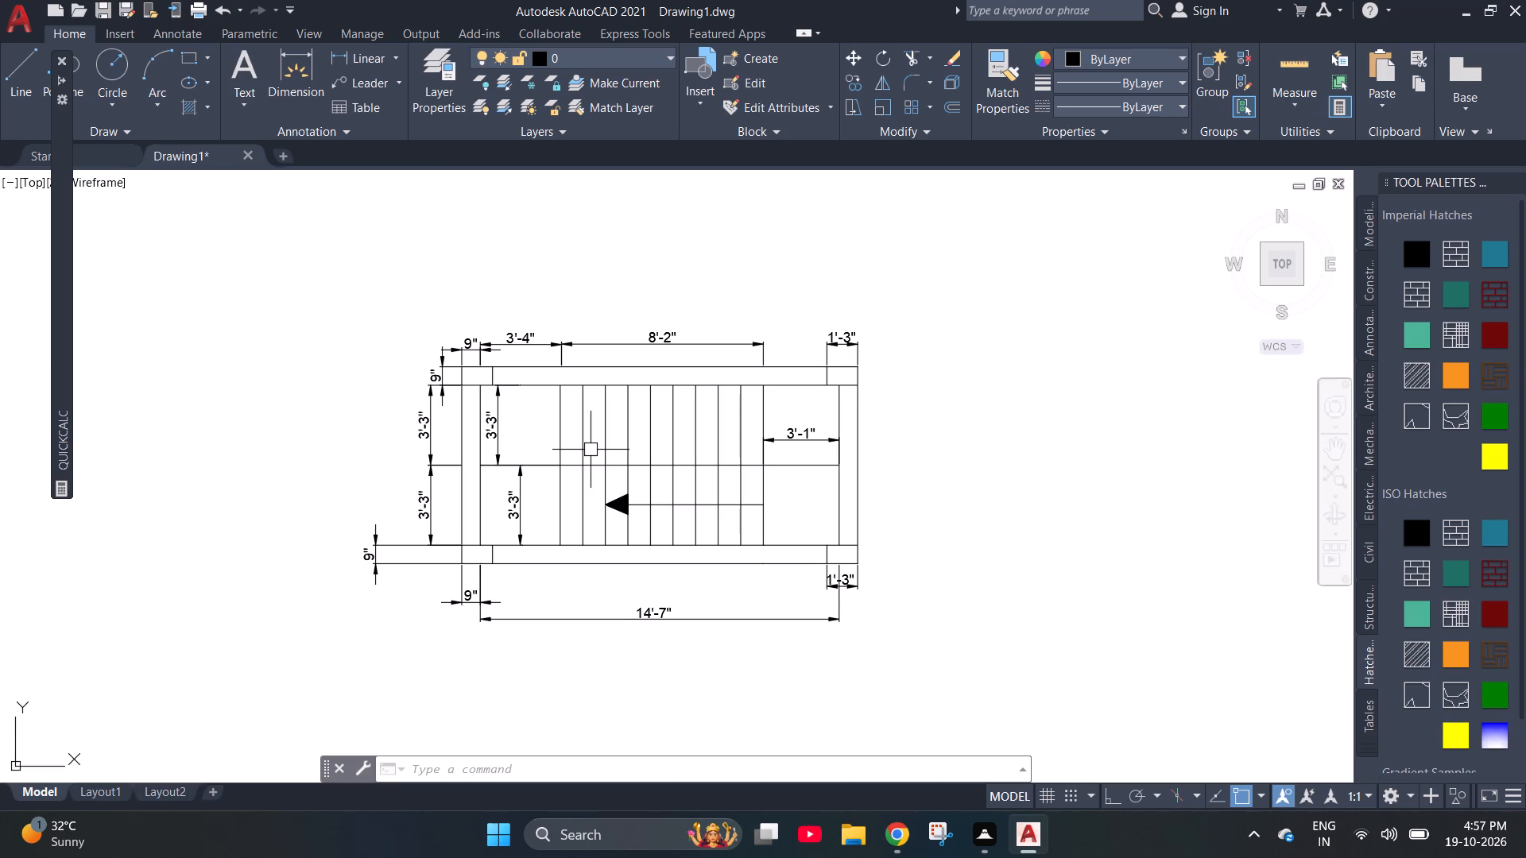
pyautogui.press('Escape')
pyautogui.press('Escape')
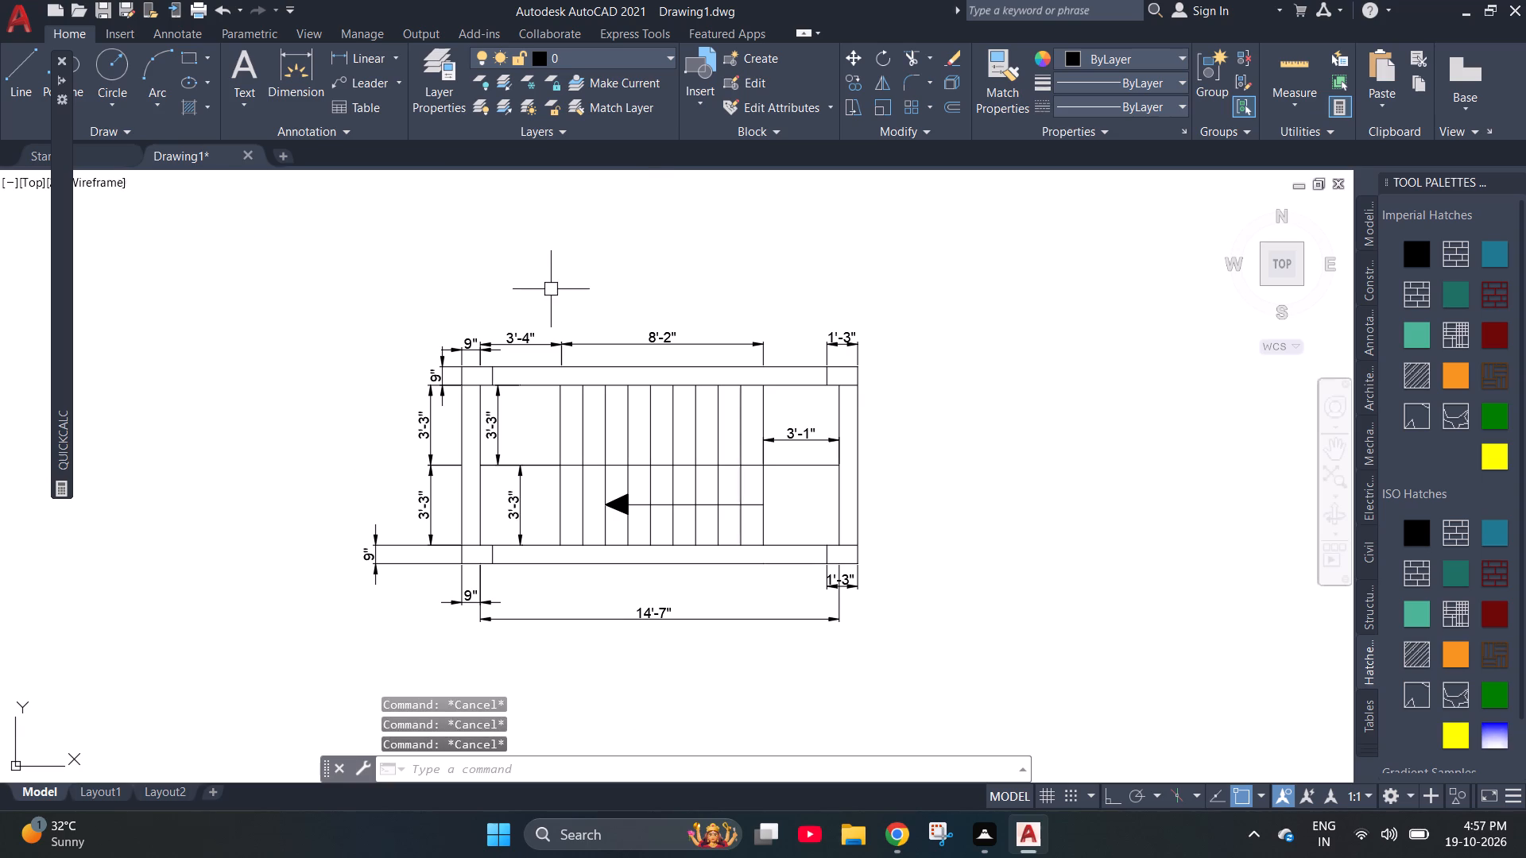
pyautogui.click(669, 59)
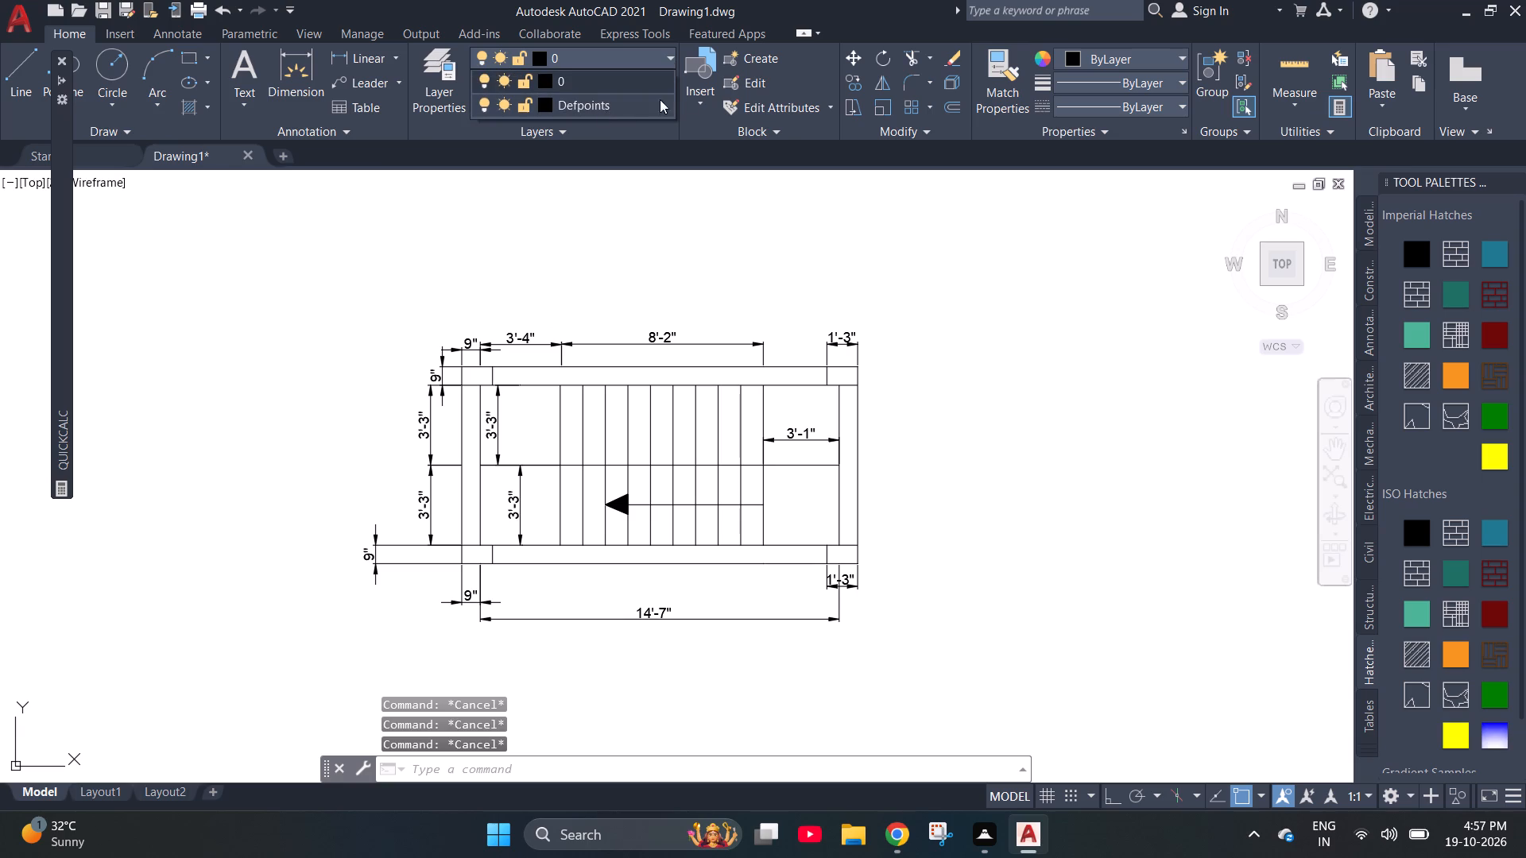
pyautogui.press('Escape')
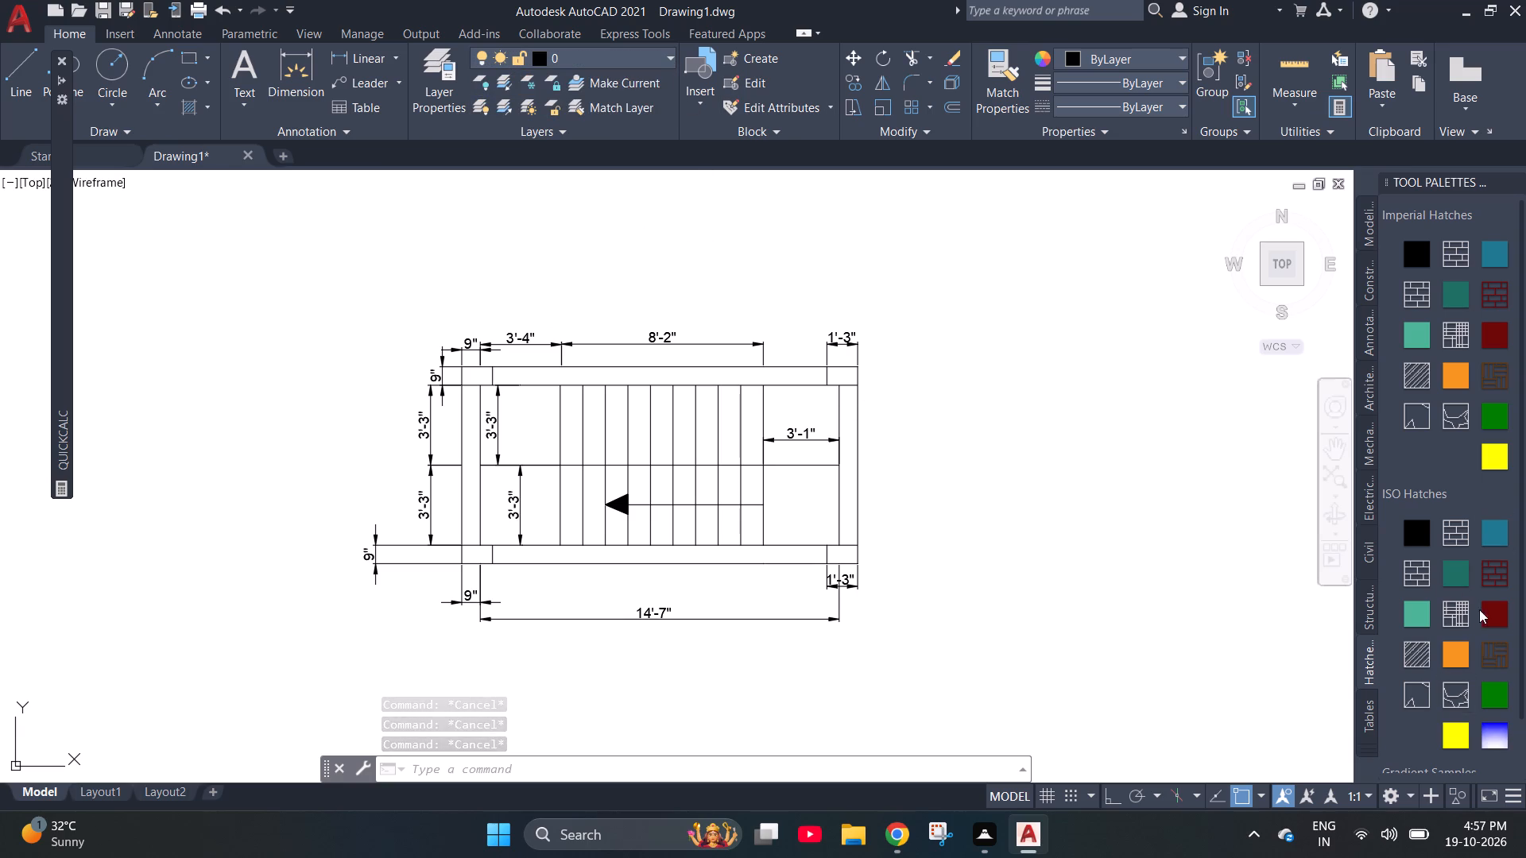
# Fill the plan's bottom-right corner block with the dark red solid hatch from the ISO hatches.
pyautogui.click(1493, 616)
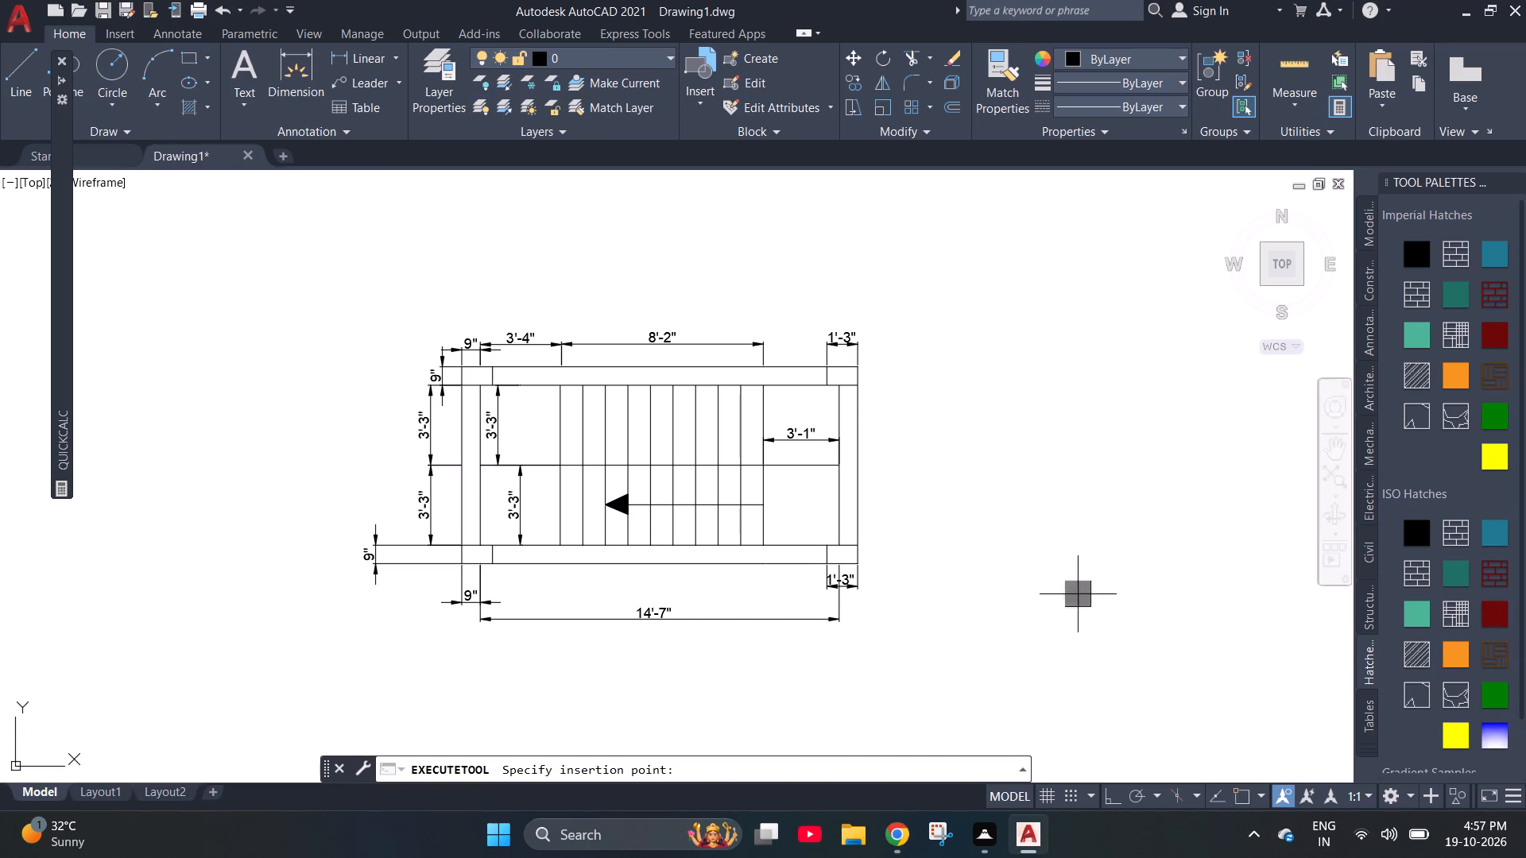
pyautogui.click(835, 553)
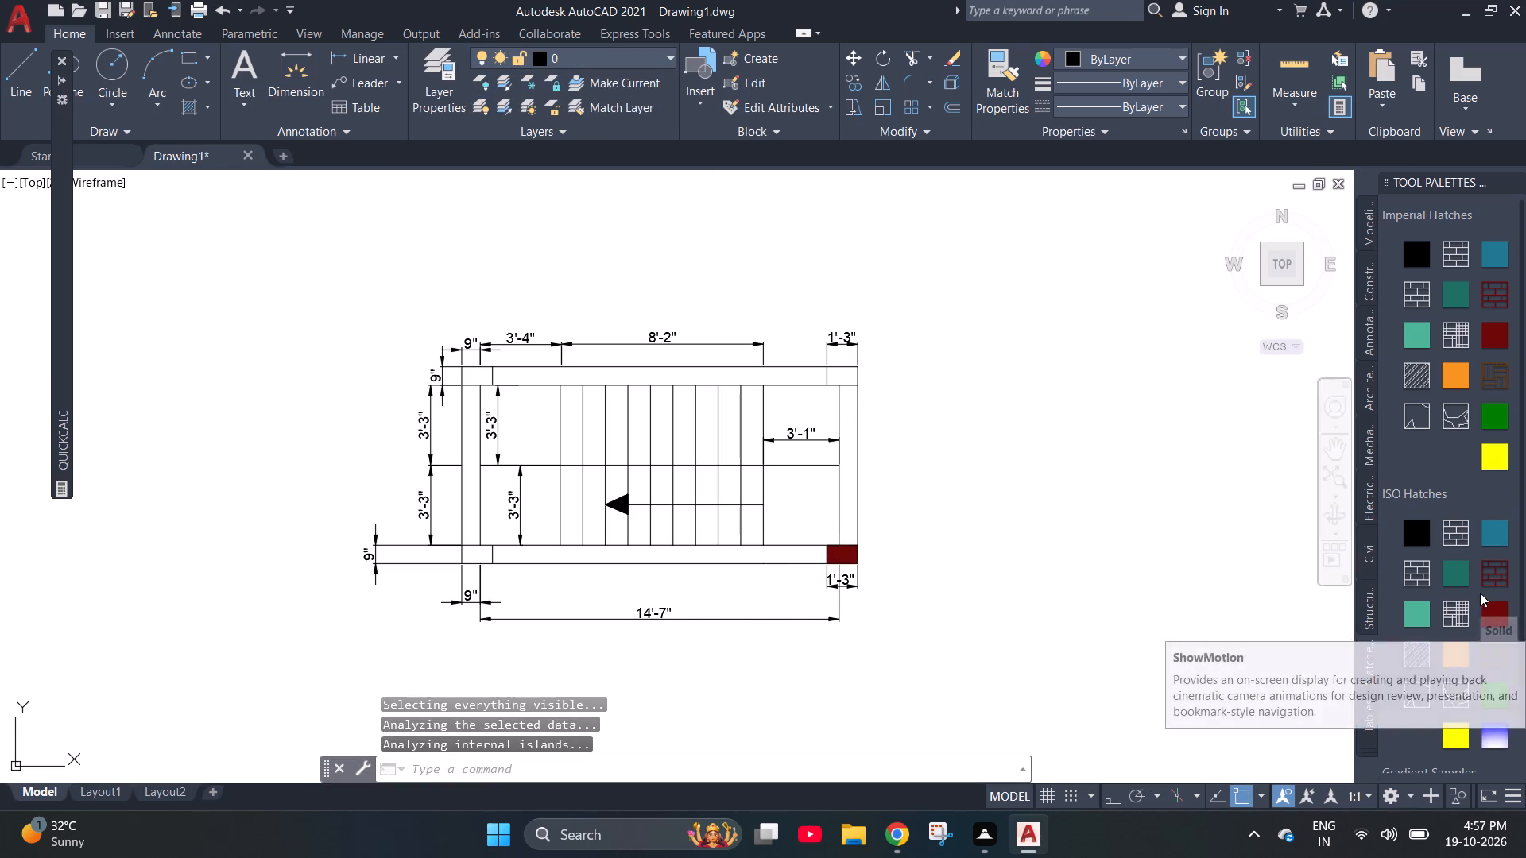
# Change the color of the dark red Solid tool in the Imperial hatches to Red.
pyautogui.rightClick(1485, 337)
pyautogui.click(1425, 496)
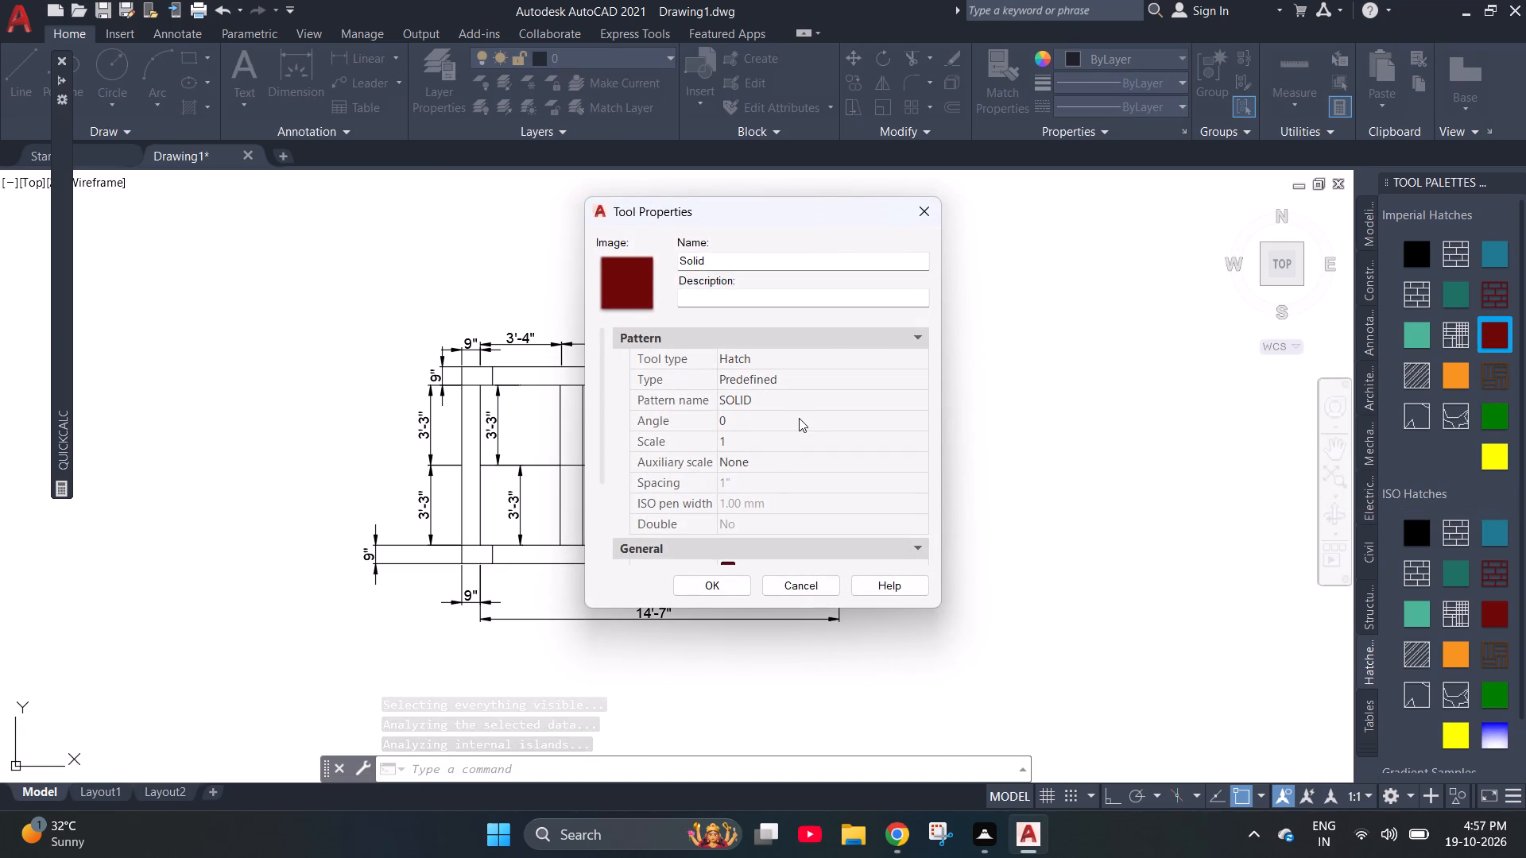
pyautogui.scroll(-2, 799, 418)
pyautogui.click(788, 446)
pyautogui.click(788, 446)
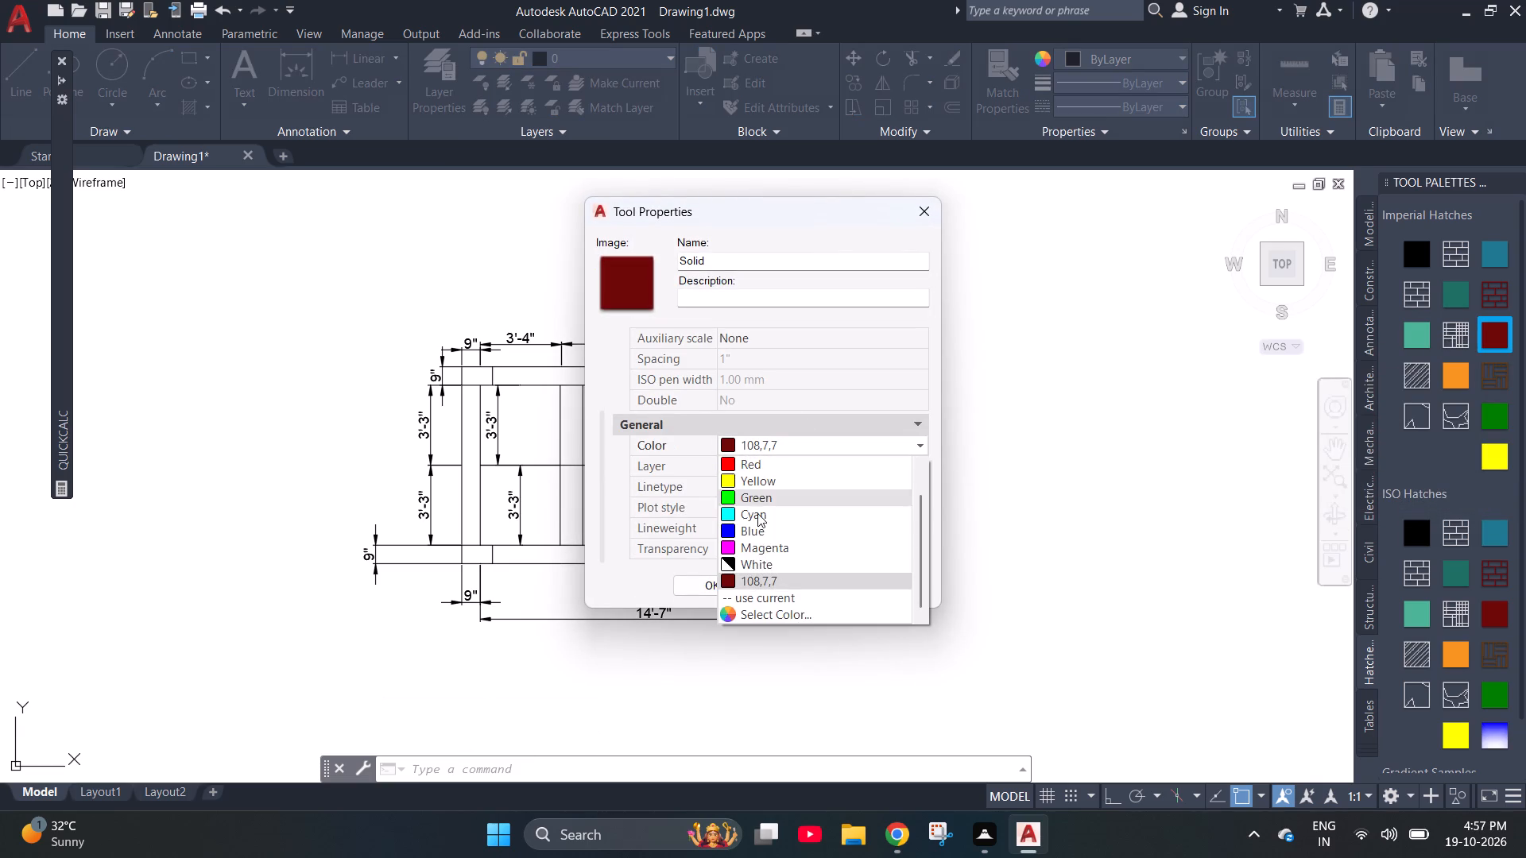
pyautogui.scroll(-2, 758, 603)
pyautogui.click(749, 616)
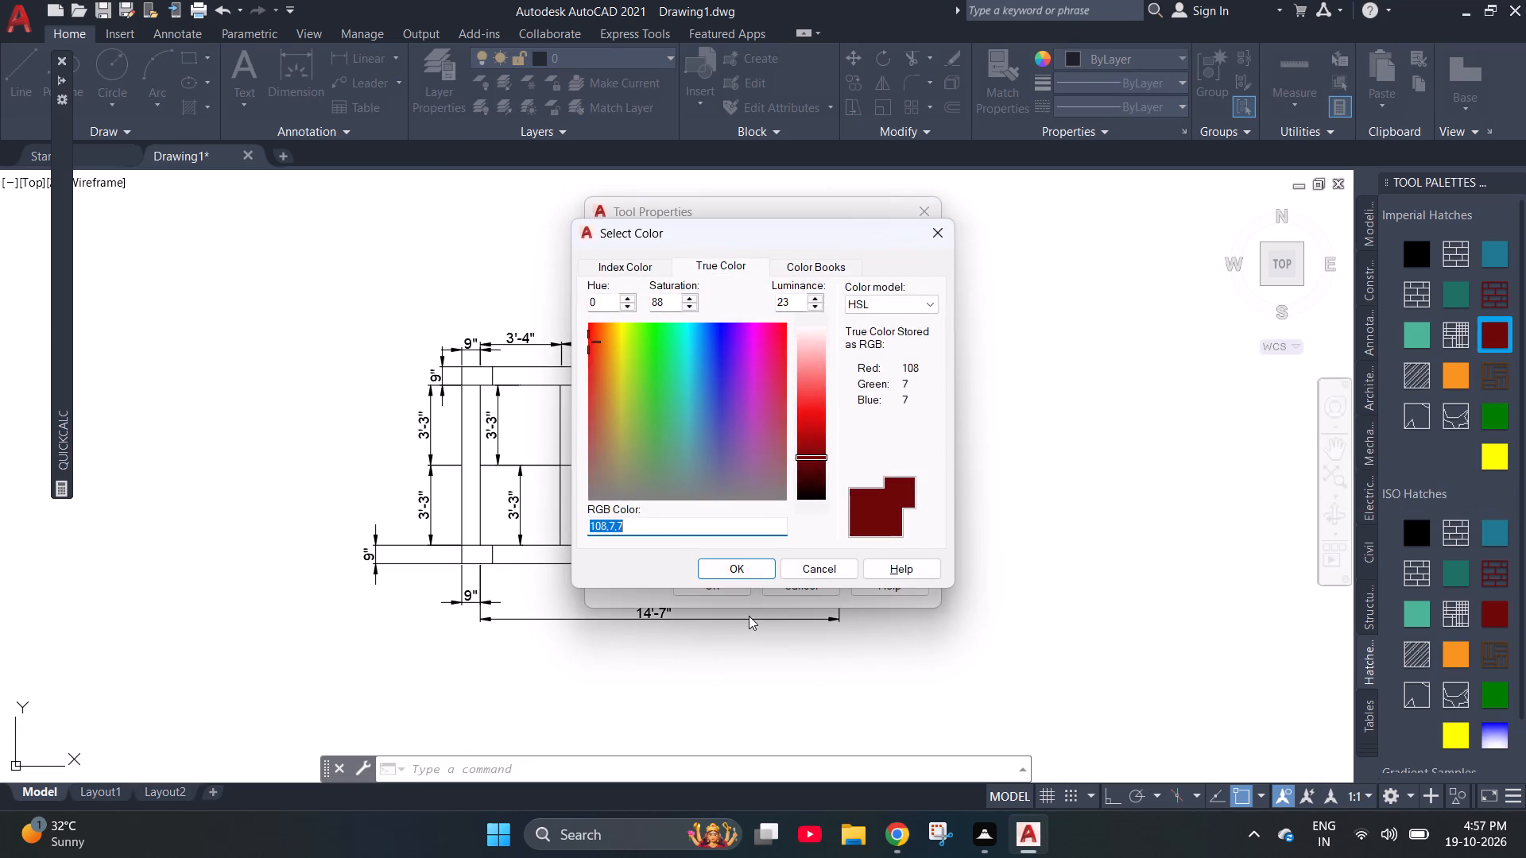
pyautogui.press('Escape')
pyautogui.click(797, 446)
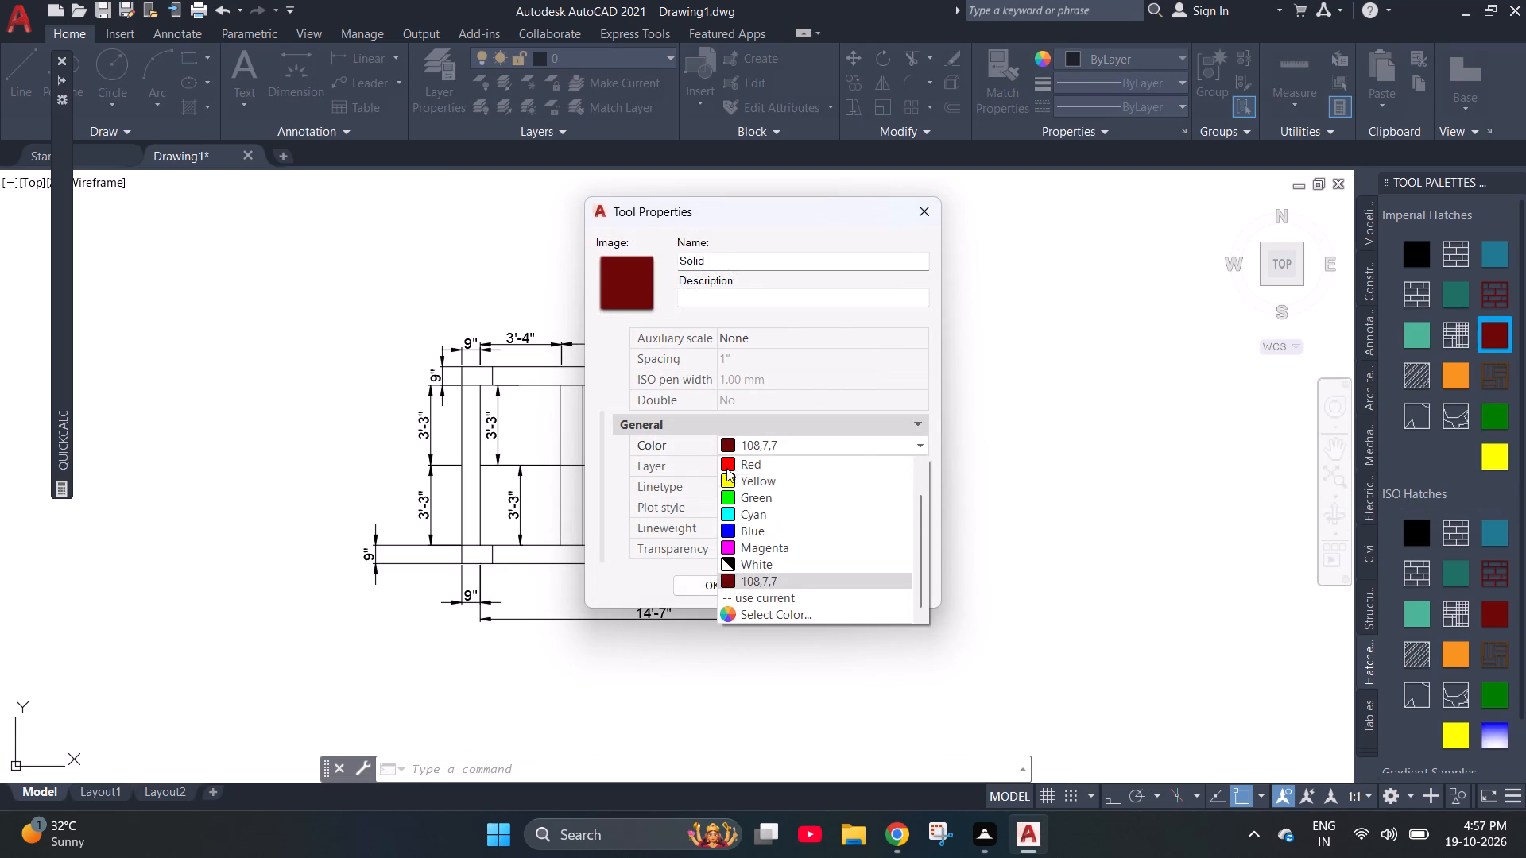
pyautogui.click(720, 466)
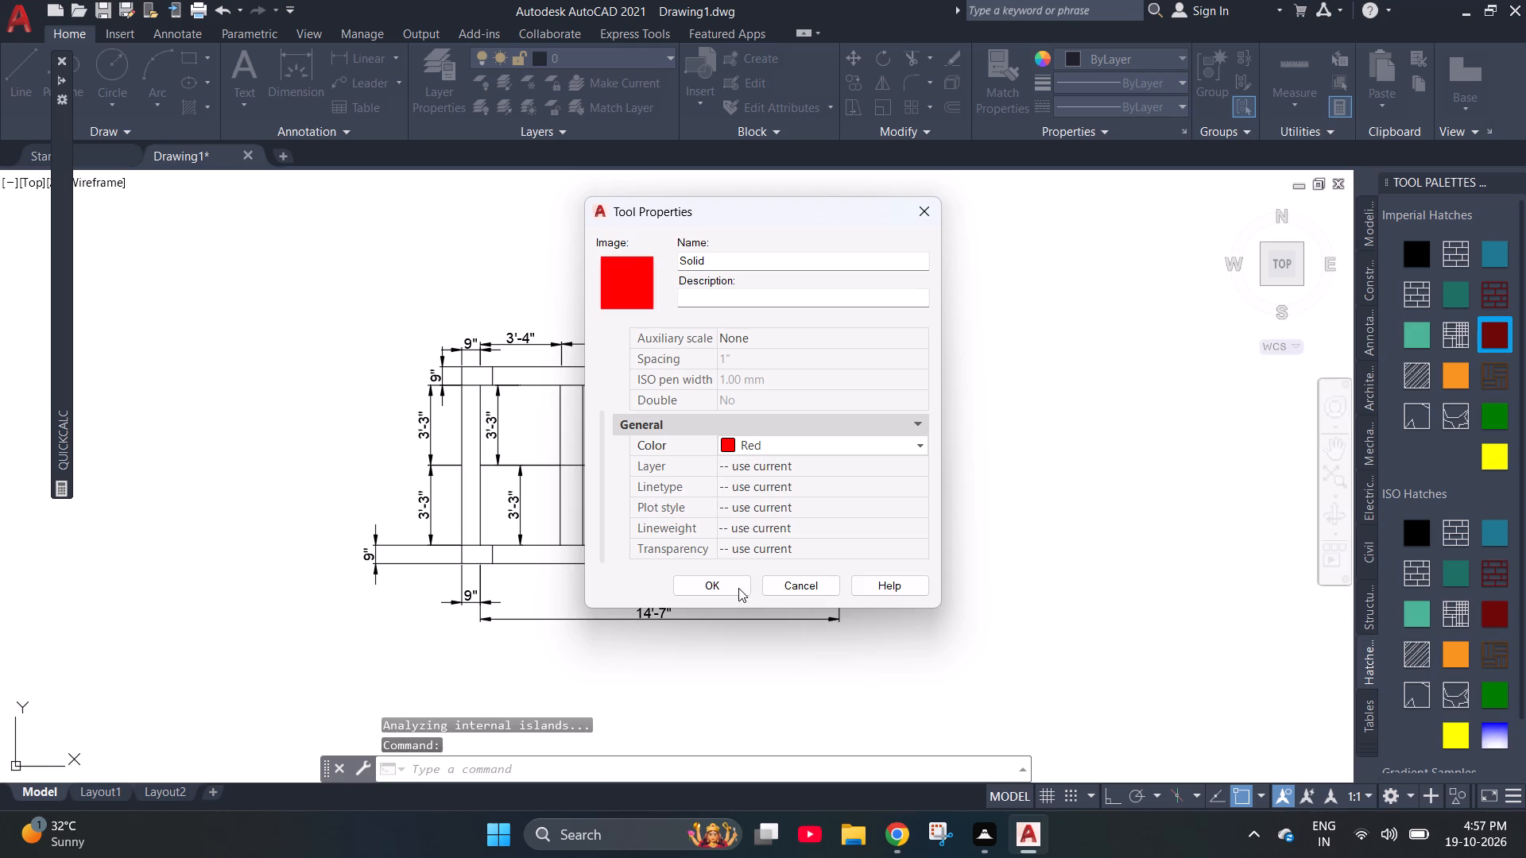
pyautogui.click(728, 586)
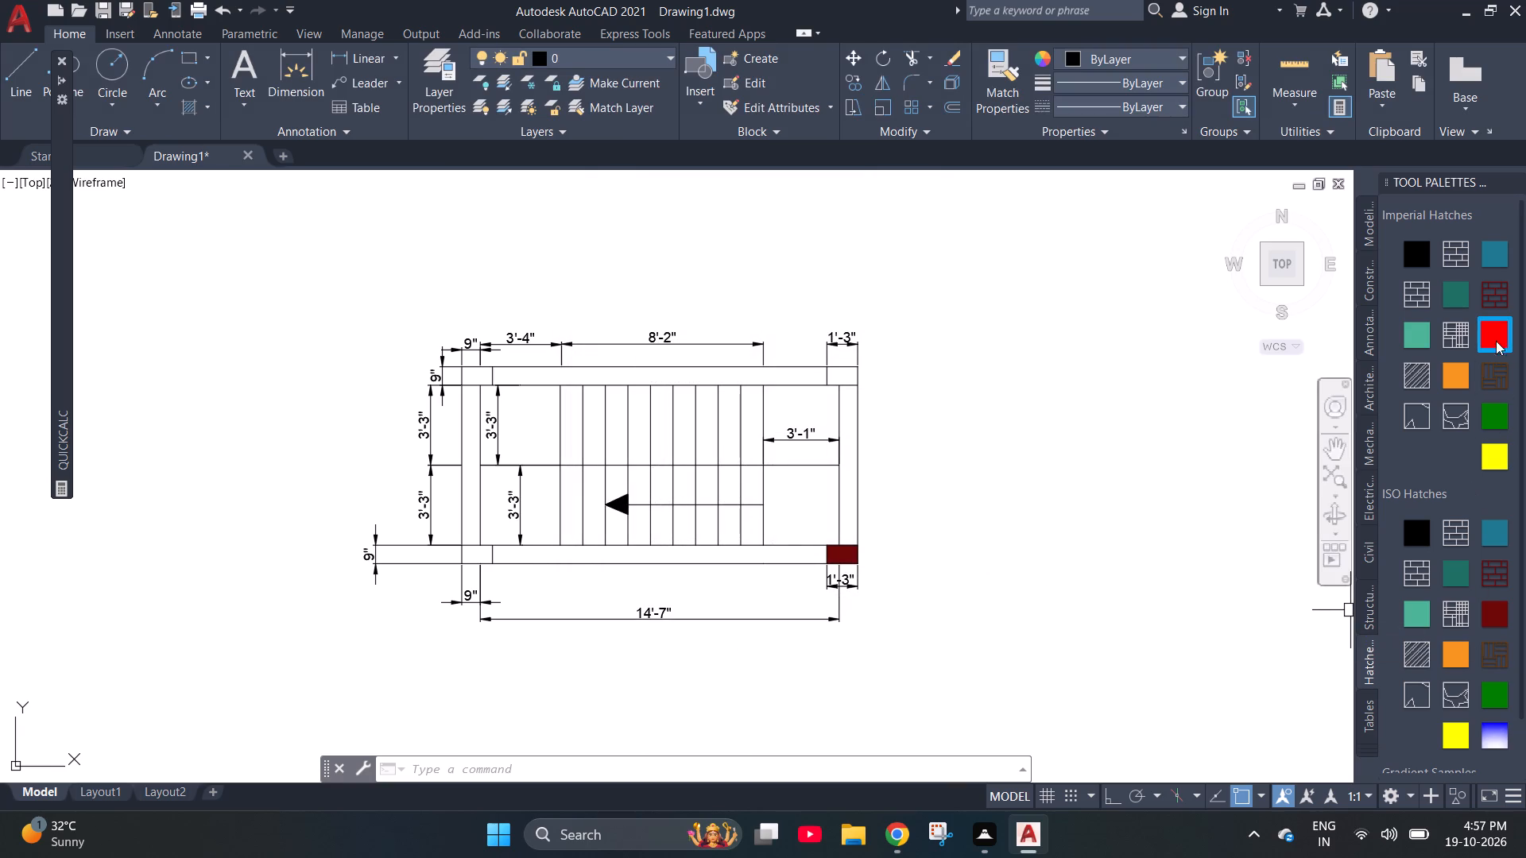
# Fill the plan's top-right corner block with the red solid hatch.
pyautogui.click(1498, 334)
pyautogui.click(835, 373)
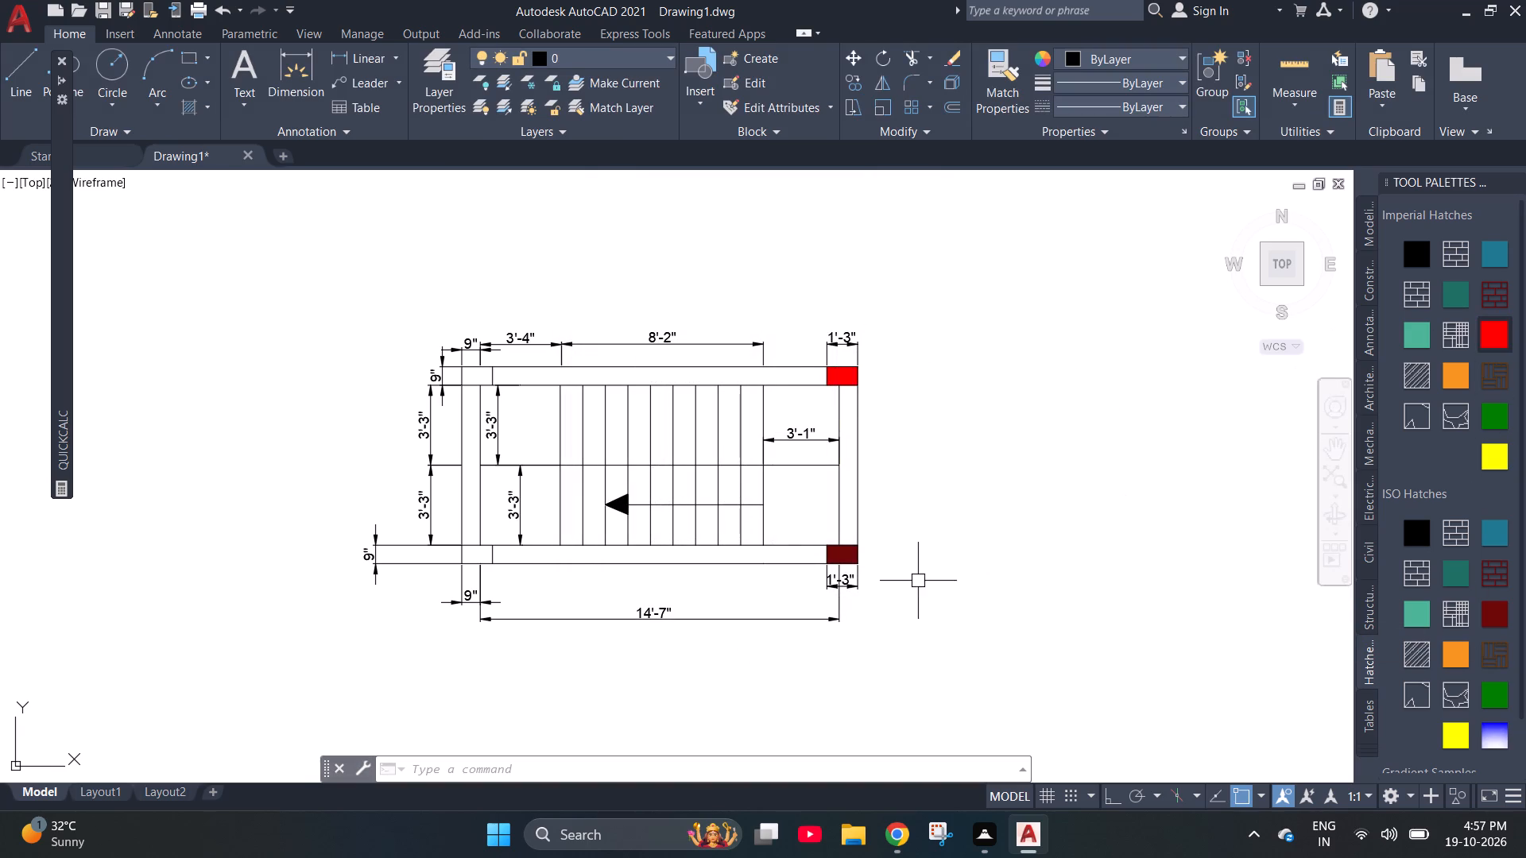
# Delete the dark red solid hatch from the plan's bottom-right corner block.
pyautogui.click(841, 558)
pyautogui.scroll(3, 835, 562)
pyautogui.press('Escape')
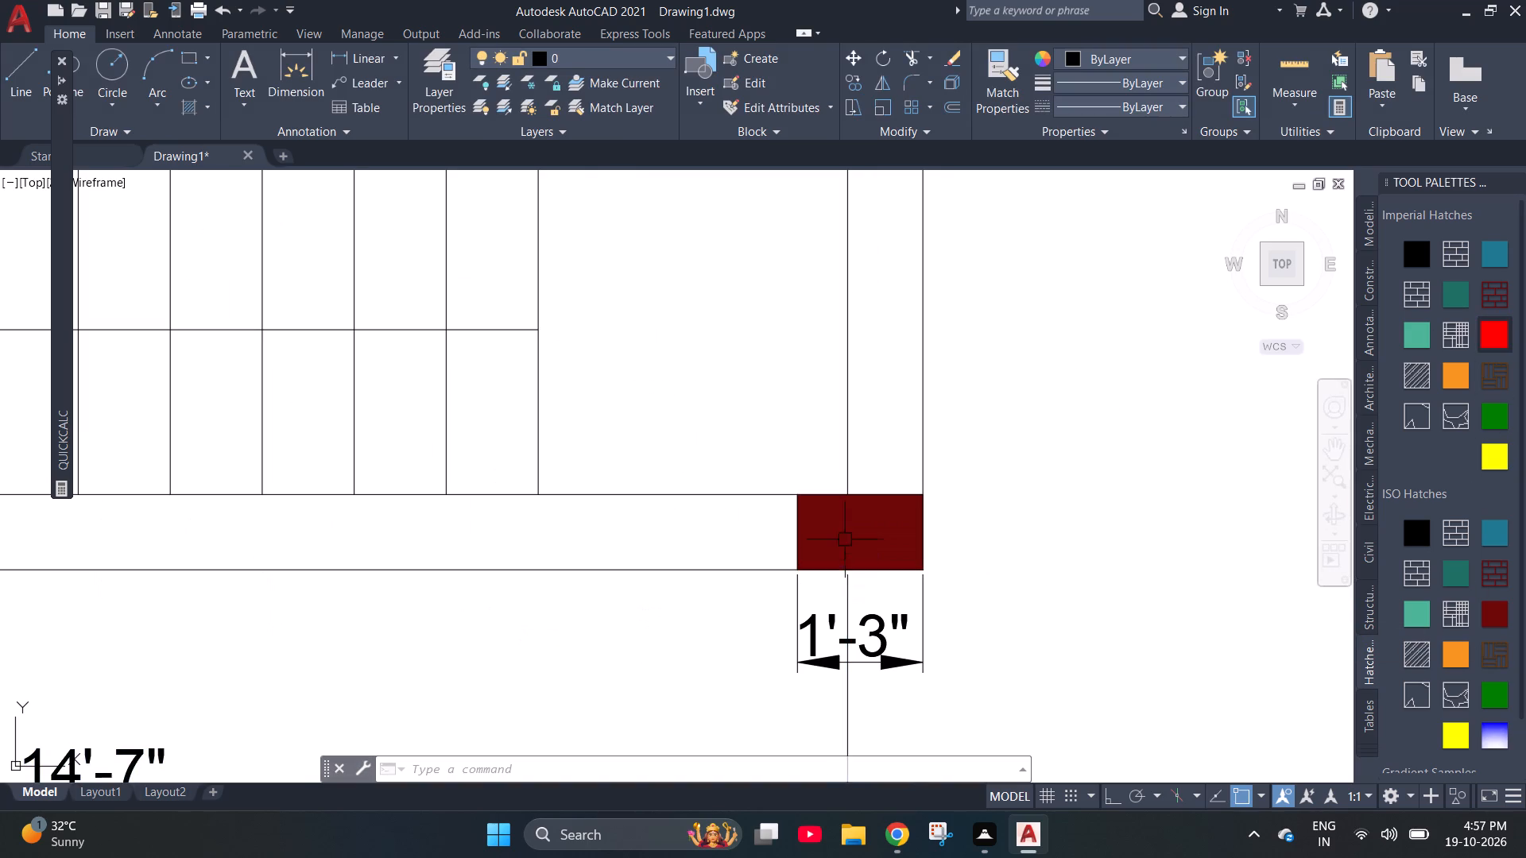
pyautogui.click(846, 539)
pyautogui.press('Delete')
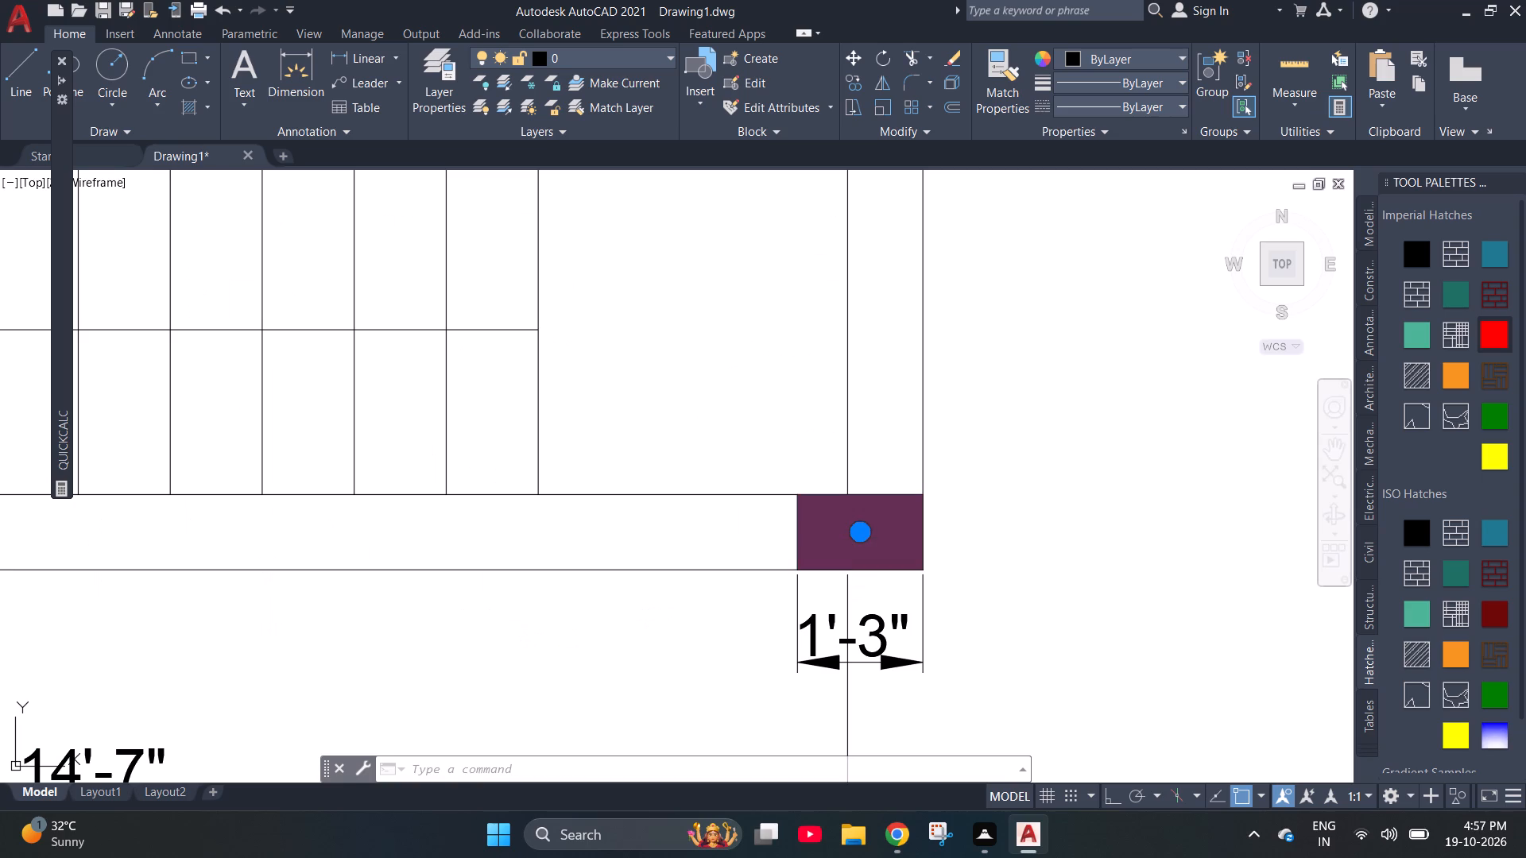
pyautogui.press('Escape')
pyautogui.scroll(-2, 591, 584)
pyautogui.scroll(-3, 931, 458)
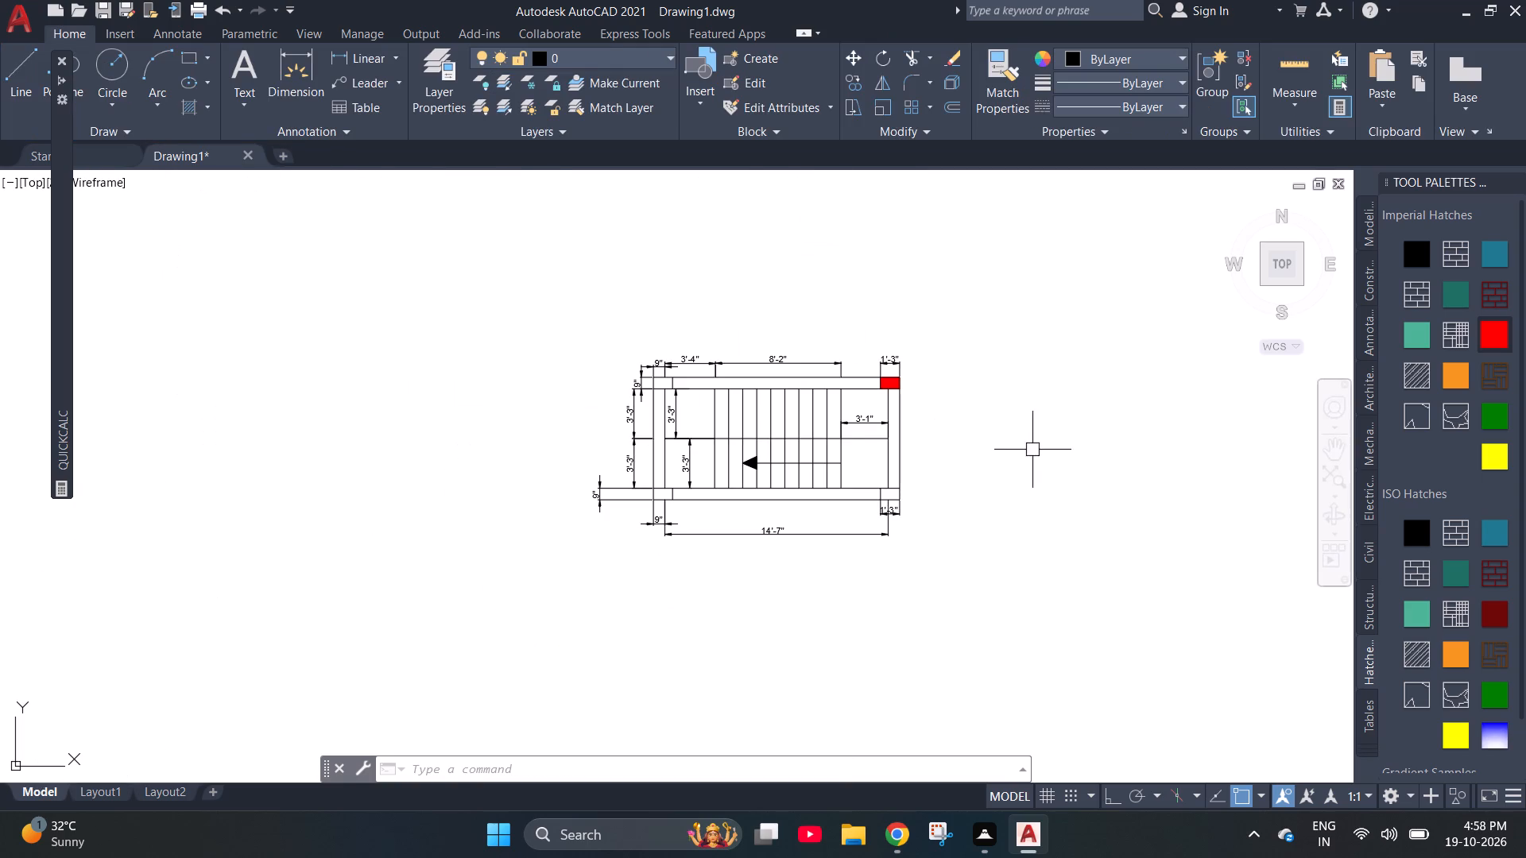
# Fill the bottom-right, bottom-left and top-left corner blocks with the red solid hatch.
pyautogui.scroll(2, 824, 510)
pyautogui.click(1493, 328)
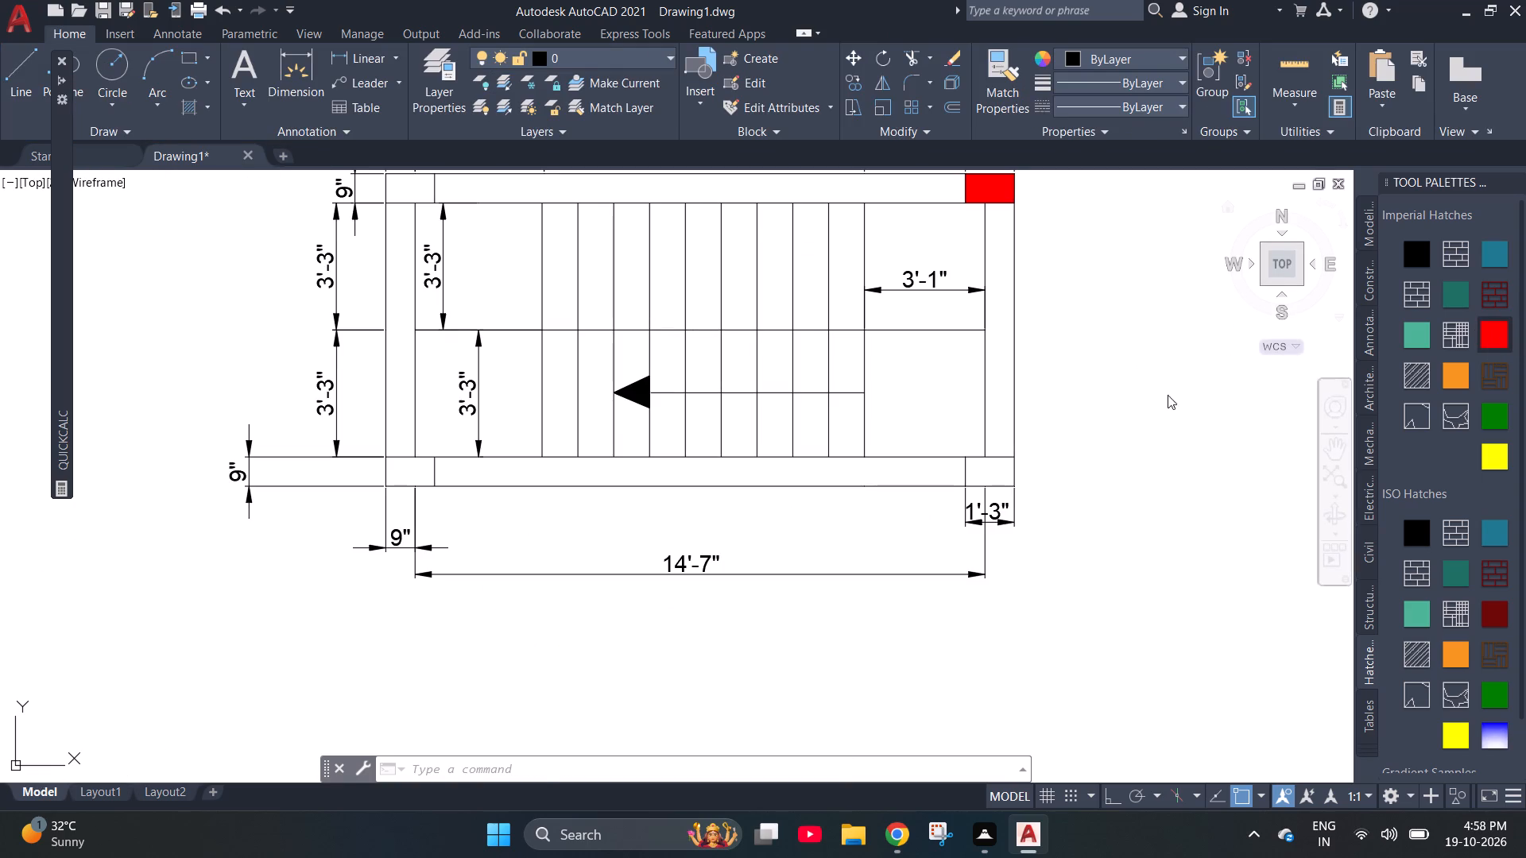
pyautogui.click(993, 480)
pyautogui.click(1500, 341)
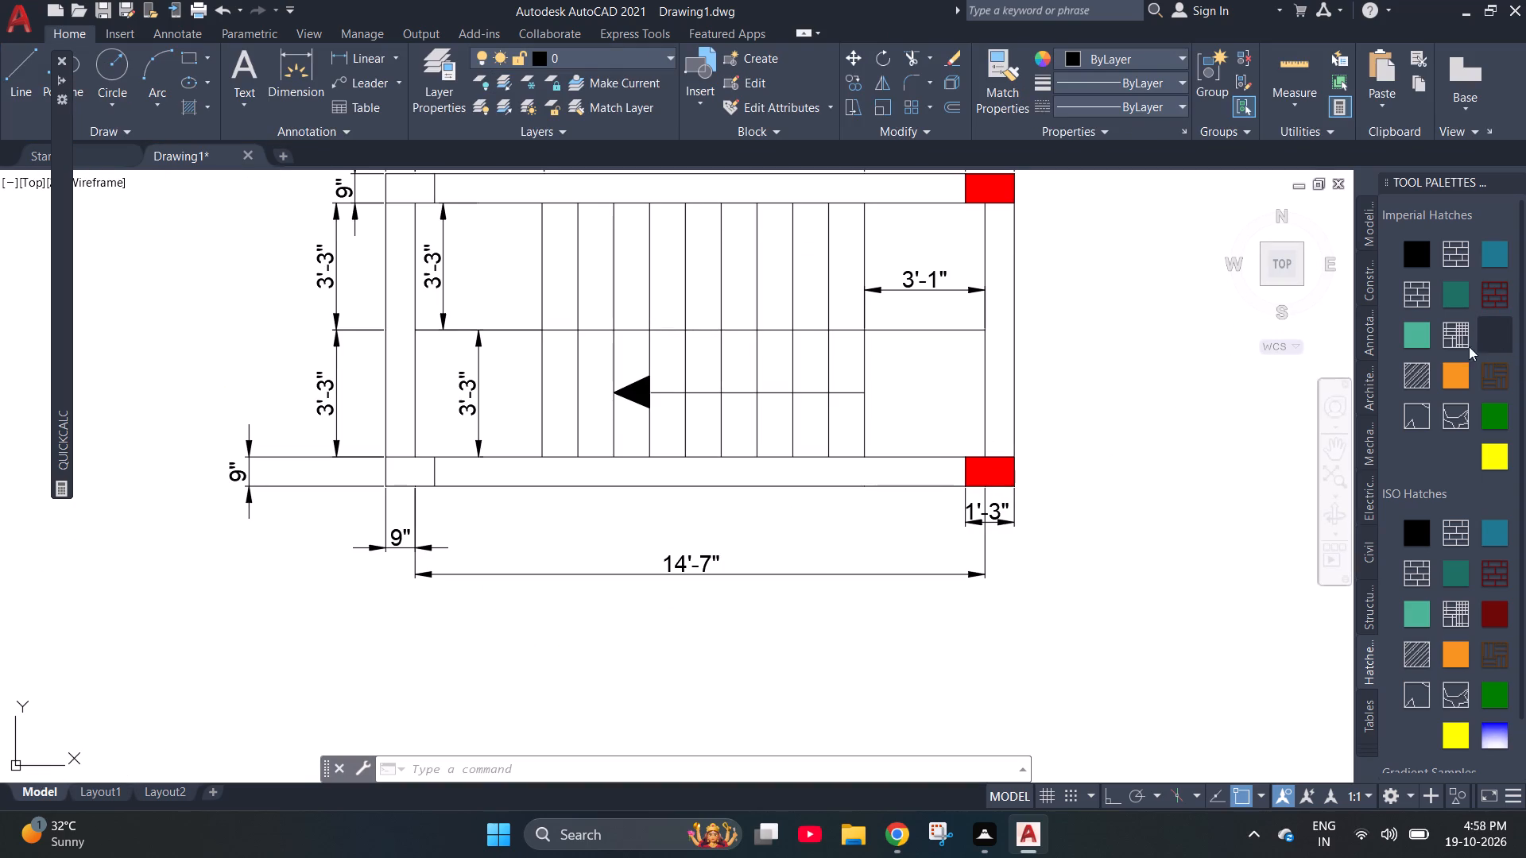
pyautogui.click(411, 484)
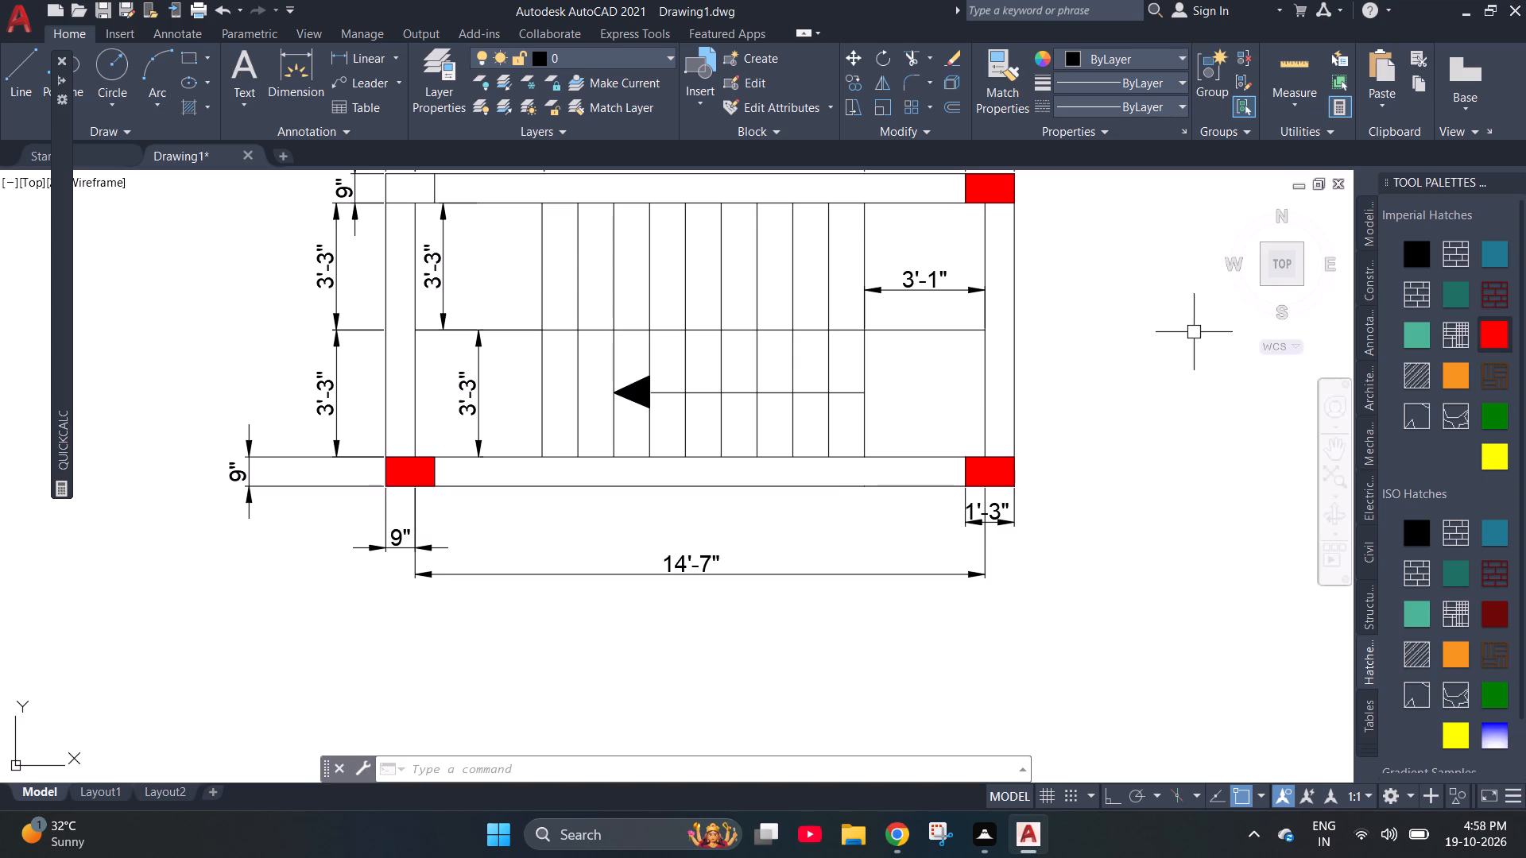
pyautogui.click(1486, 339)
pyautogui.click(415, 195)
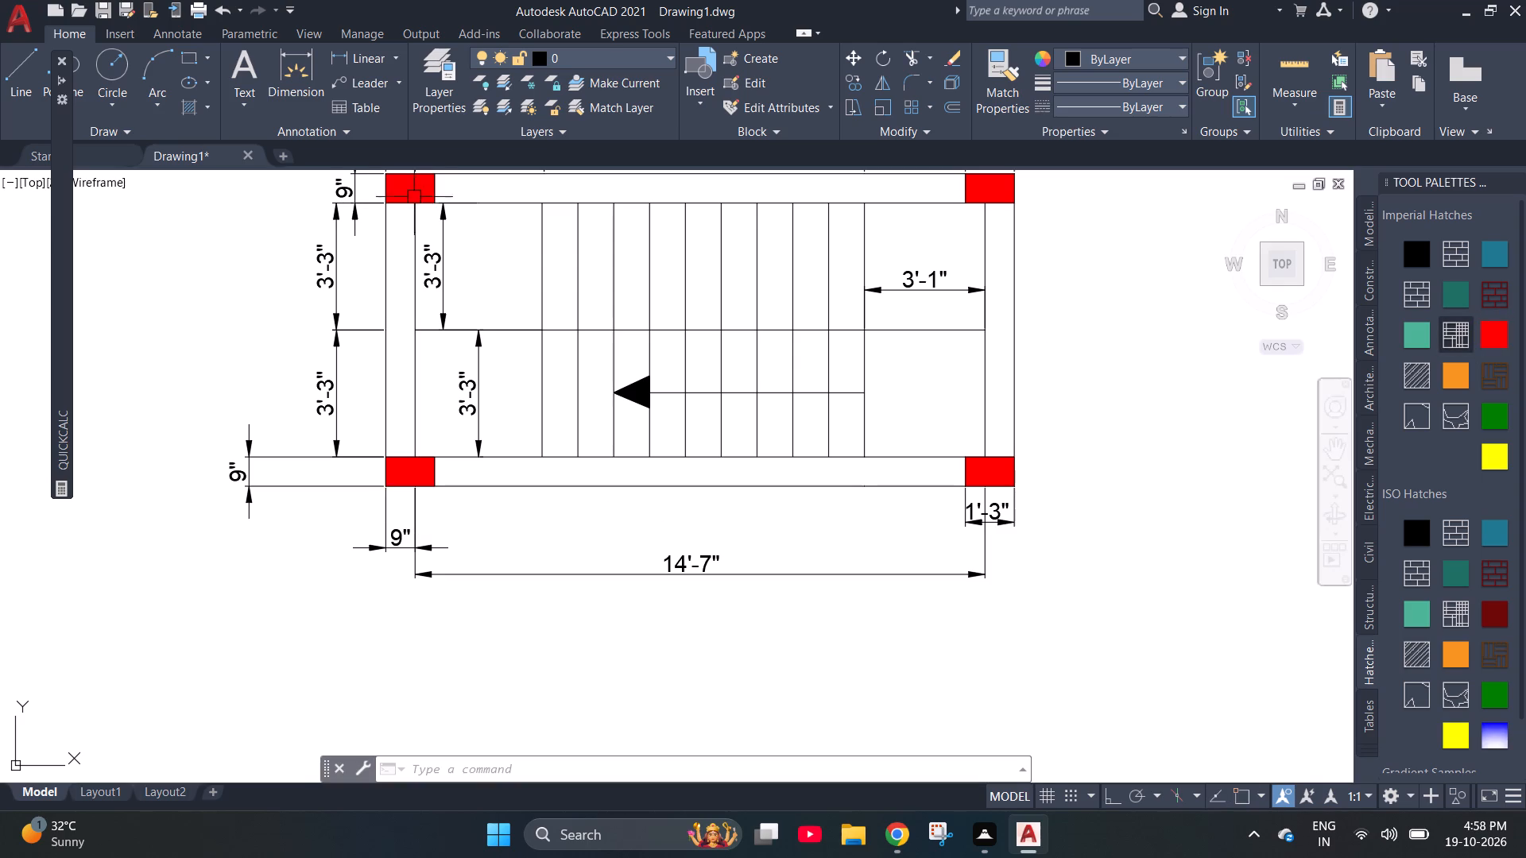
pyautogui.press('Escape')
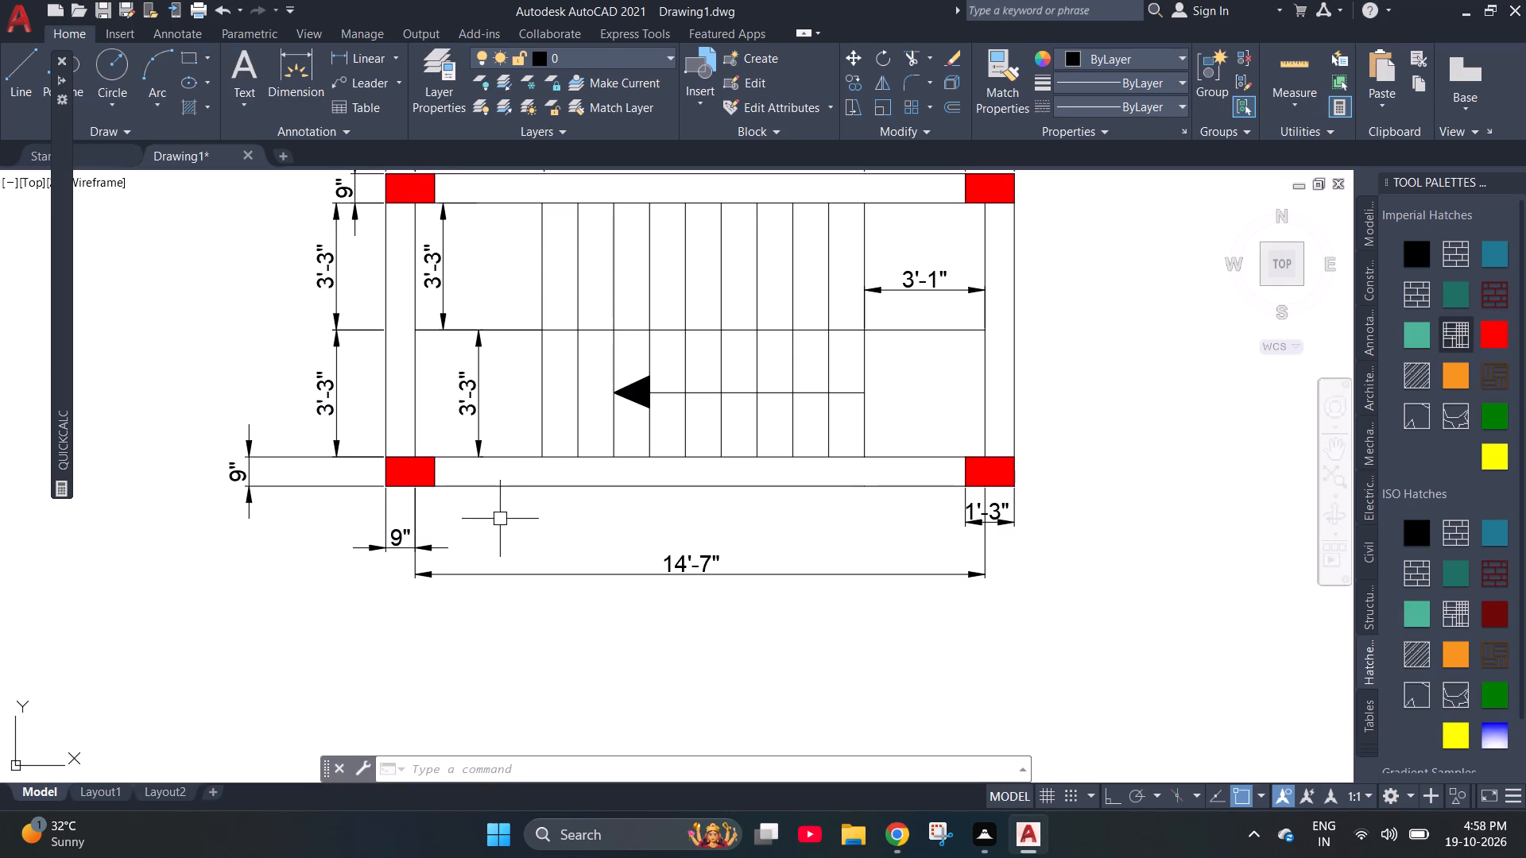
# Hatch the right, bottom, left and top walls between the corner blocks with the ISO diagonal-line pattern.
pyautogui.click(1411, 651)
pyautogui.click(997, 353)
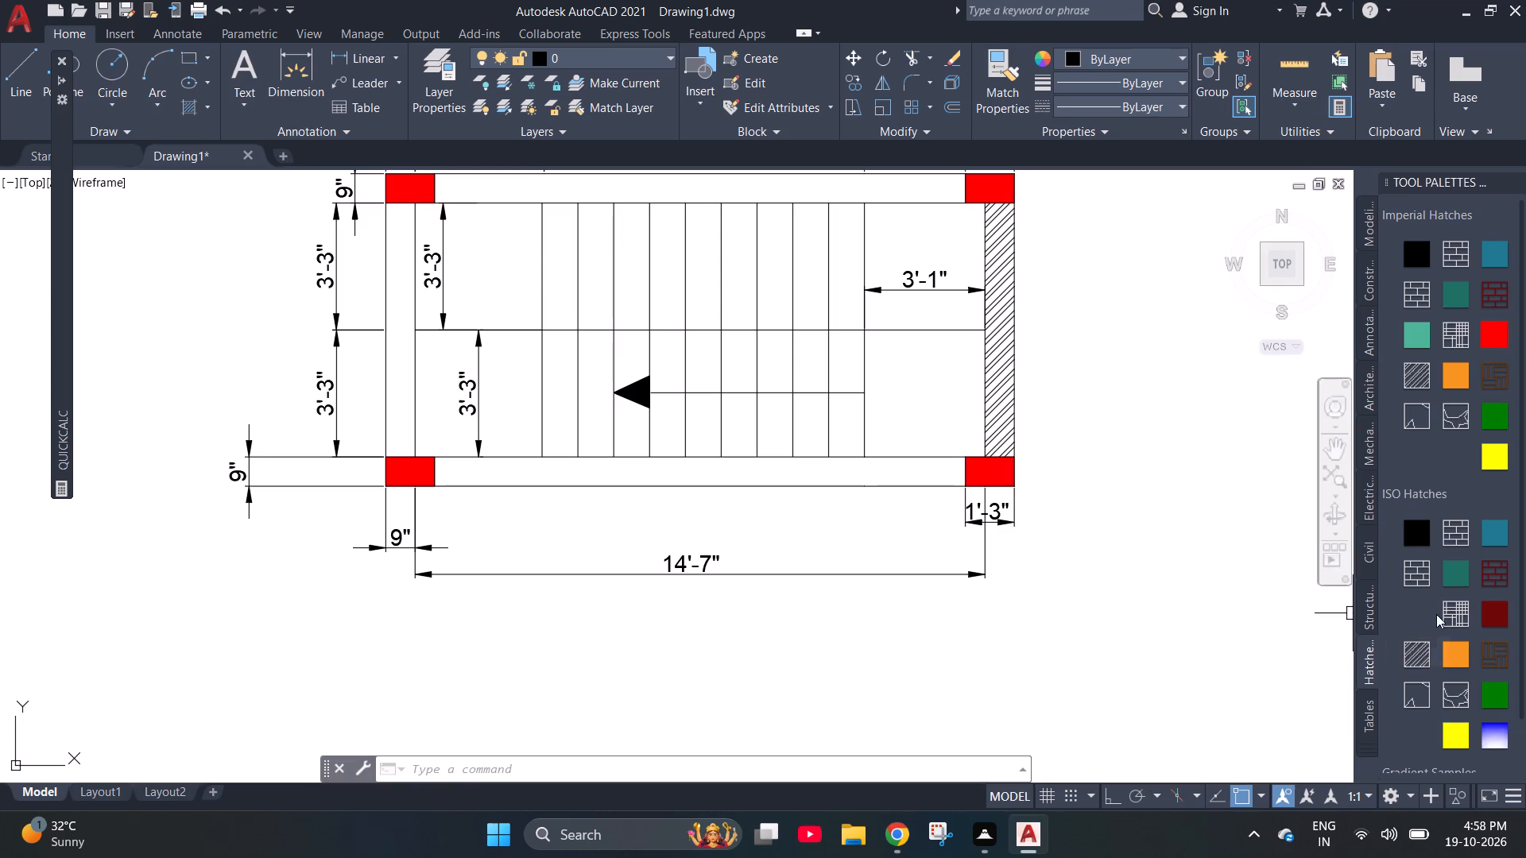
pyautogui.click(1418, 660)
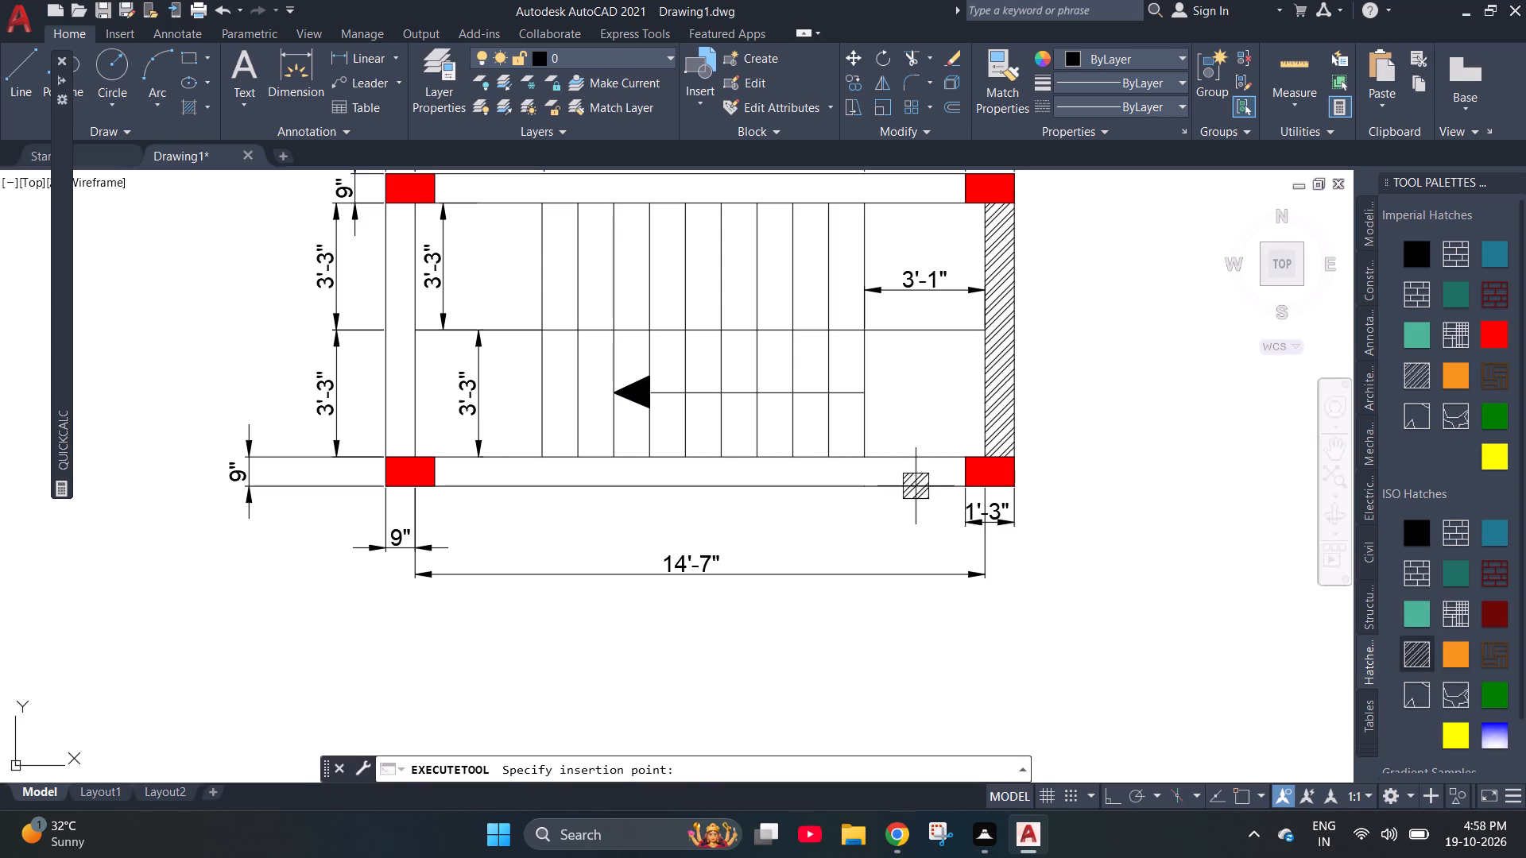
pyautogui.click(912, 477)
pyautogui.click(1419, 661)
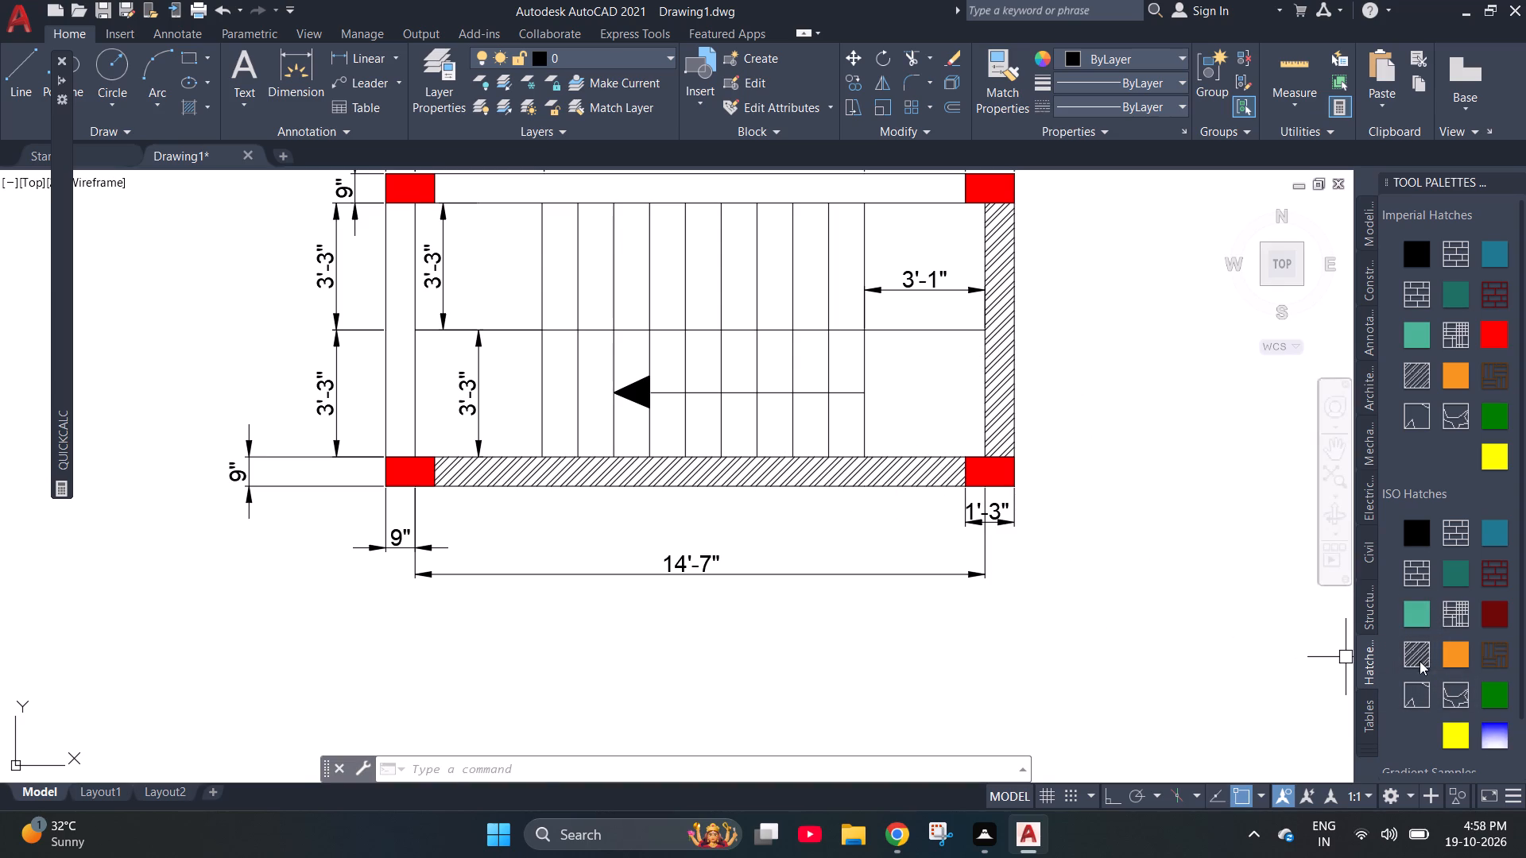
pyautogui.click(404, 360)
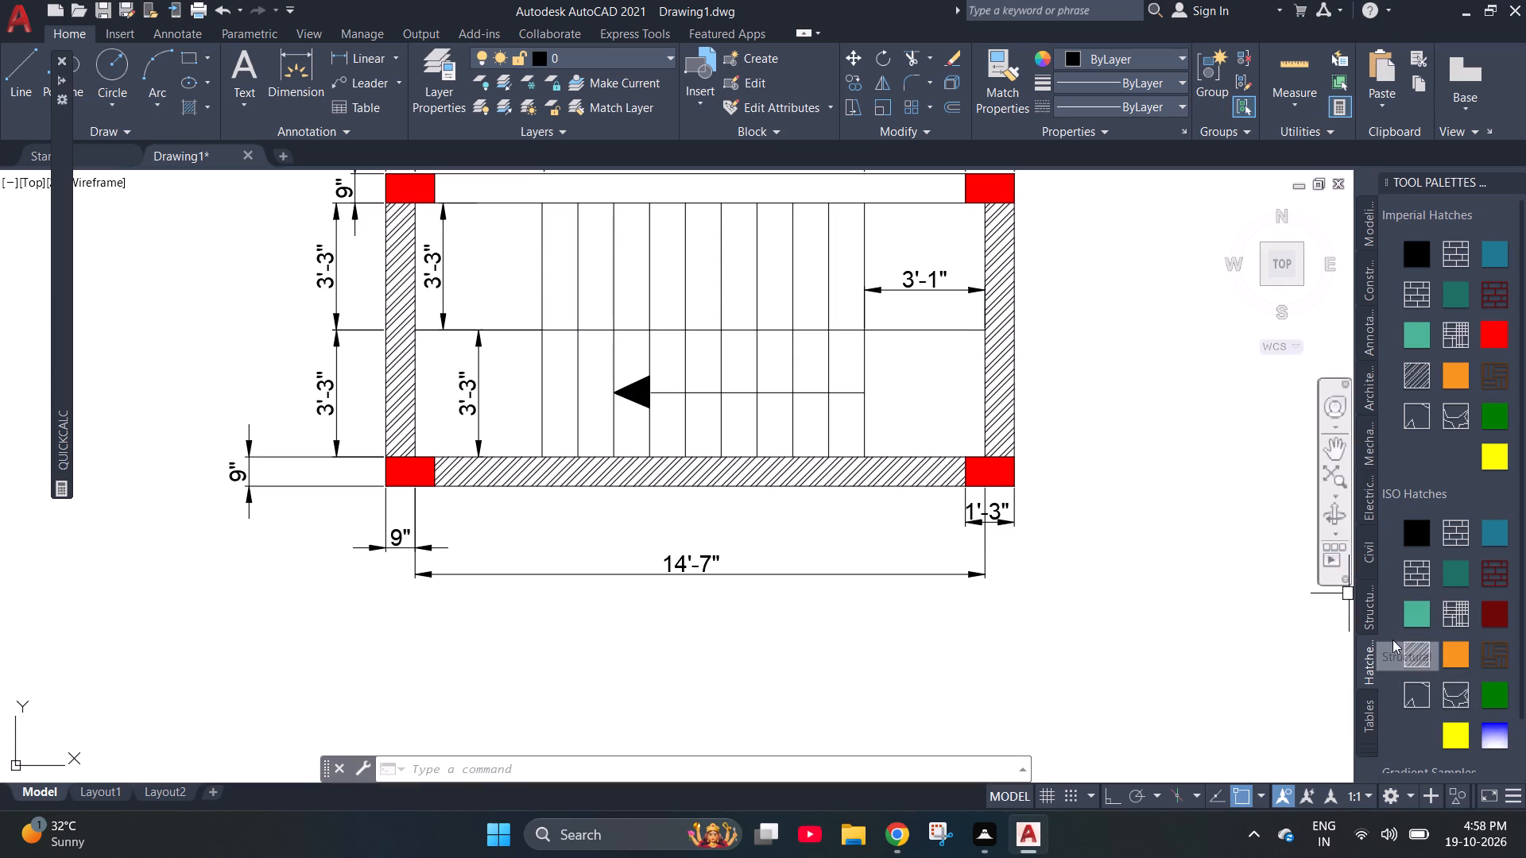
pyautogui.click(1410, 648)
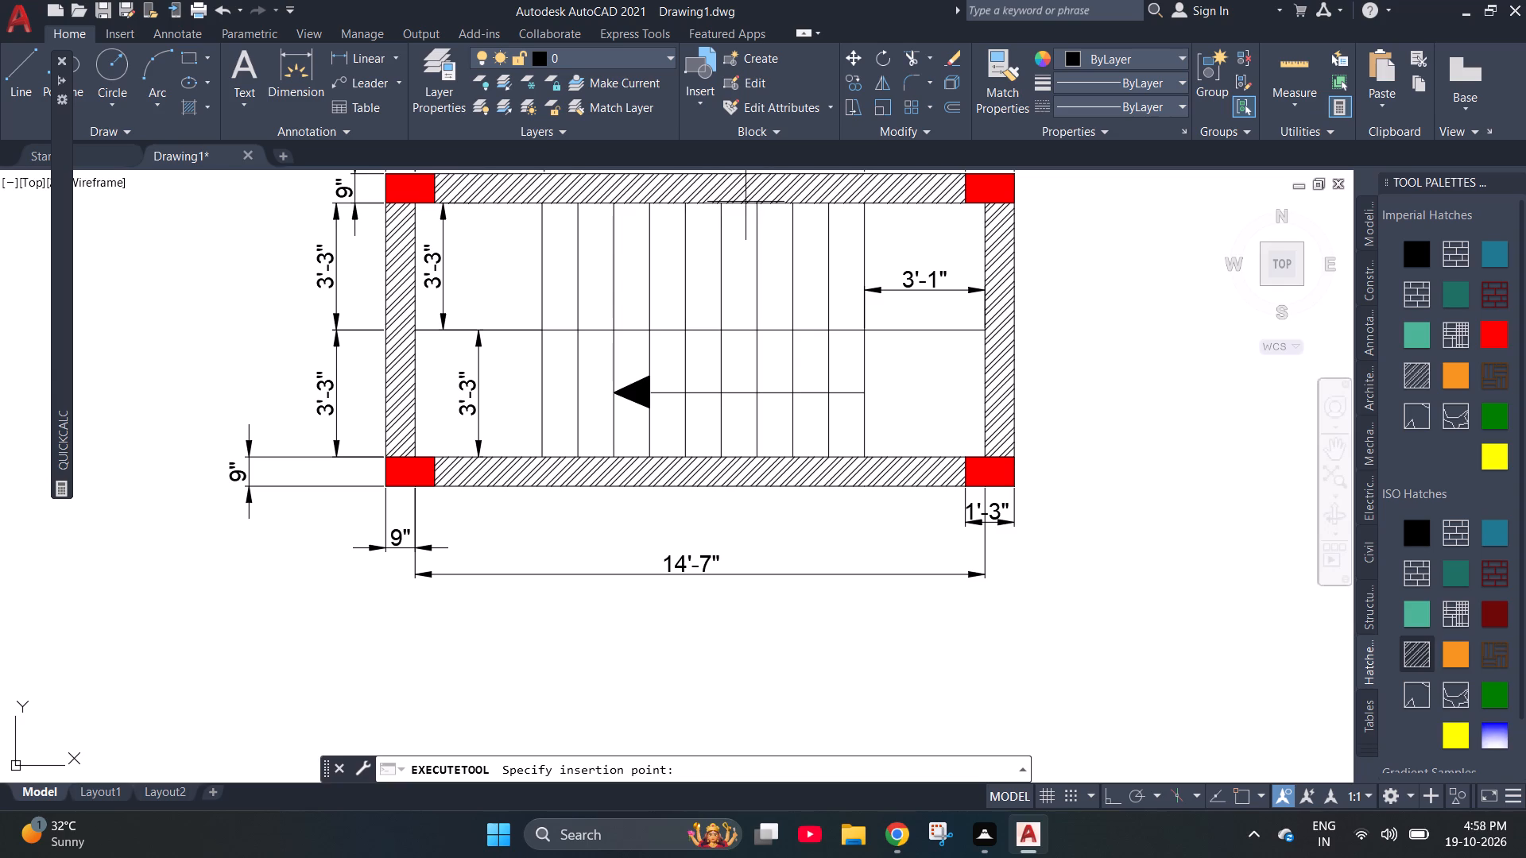
pyautogui.click(746, 202)
pyautogui.press('Escape')
pyautogui.scroll(-1, 744, 580)
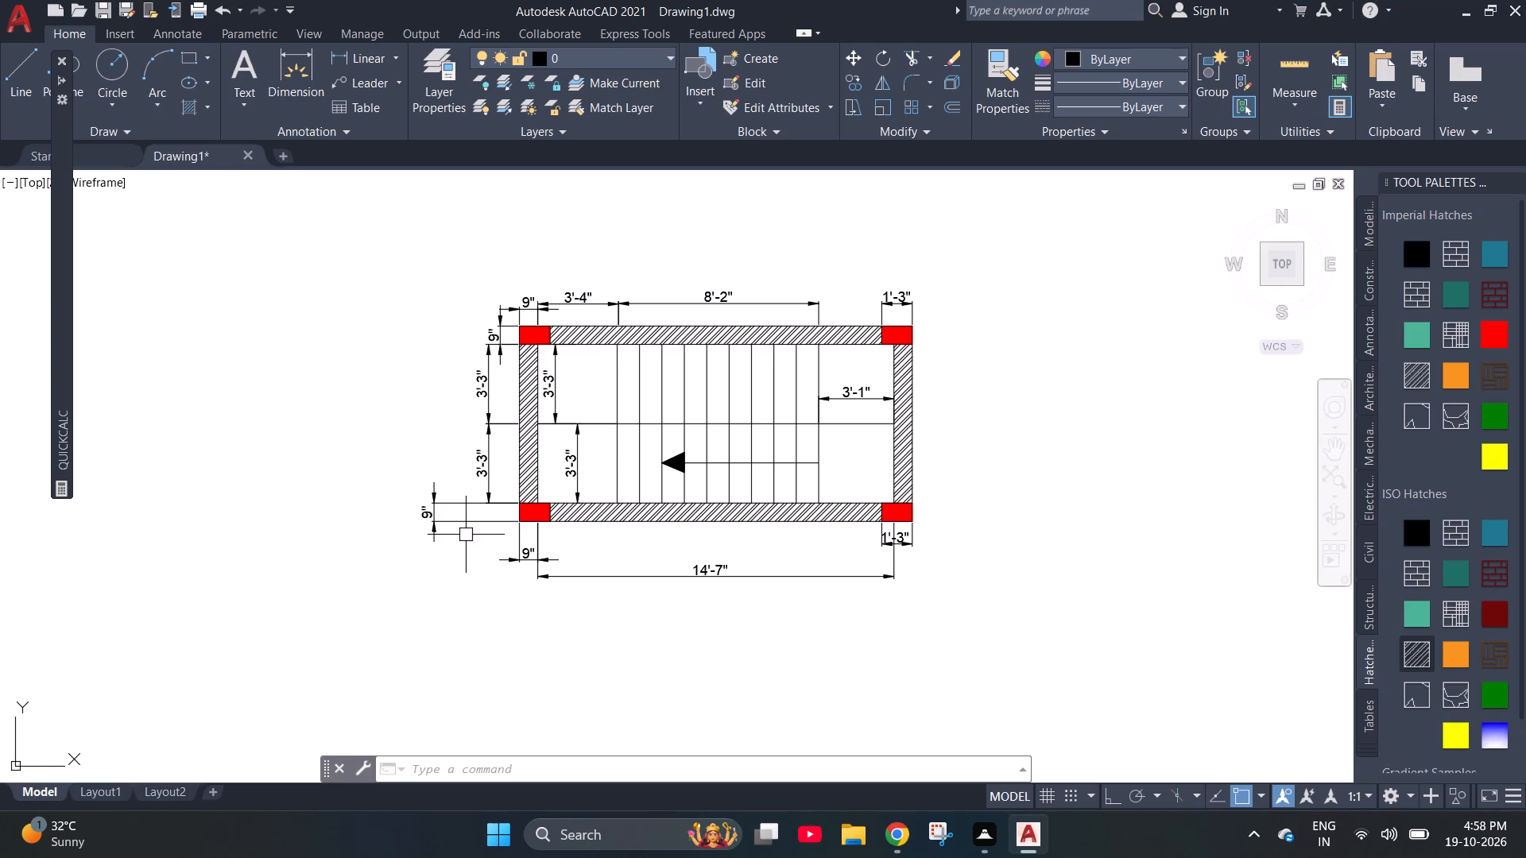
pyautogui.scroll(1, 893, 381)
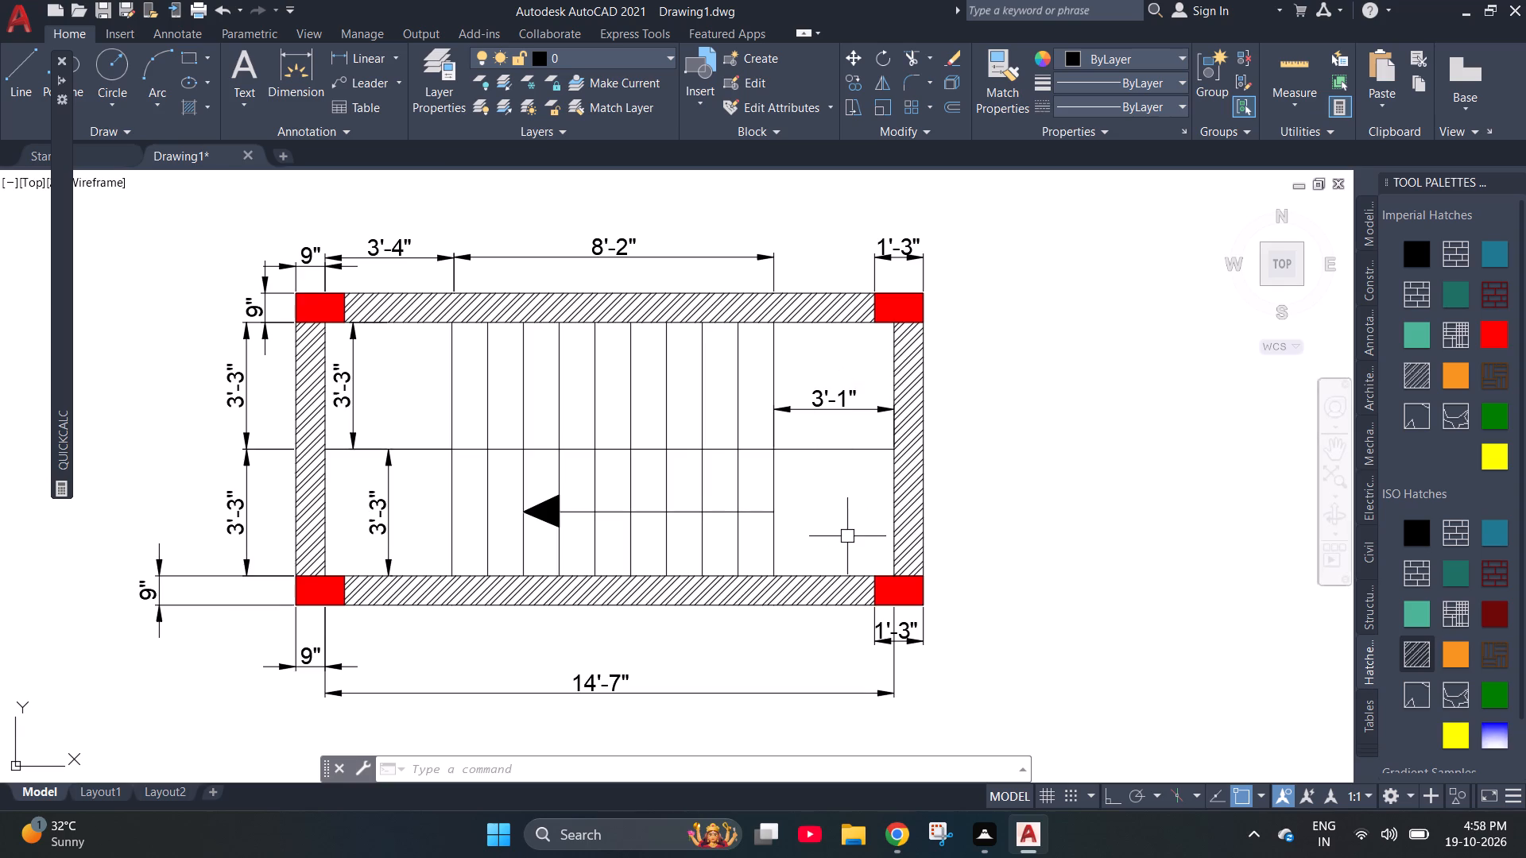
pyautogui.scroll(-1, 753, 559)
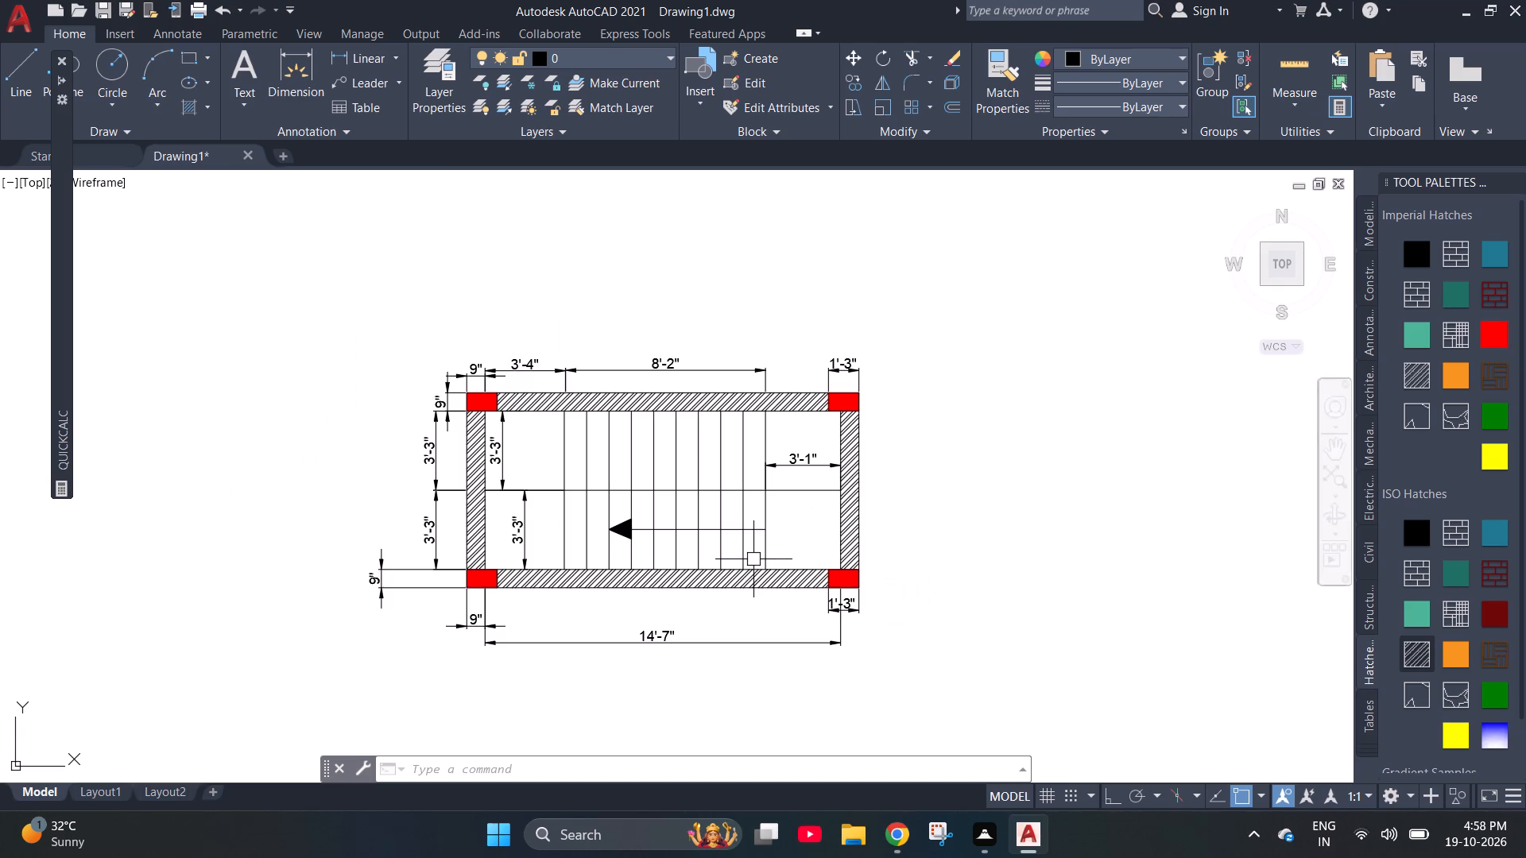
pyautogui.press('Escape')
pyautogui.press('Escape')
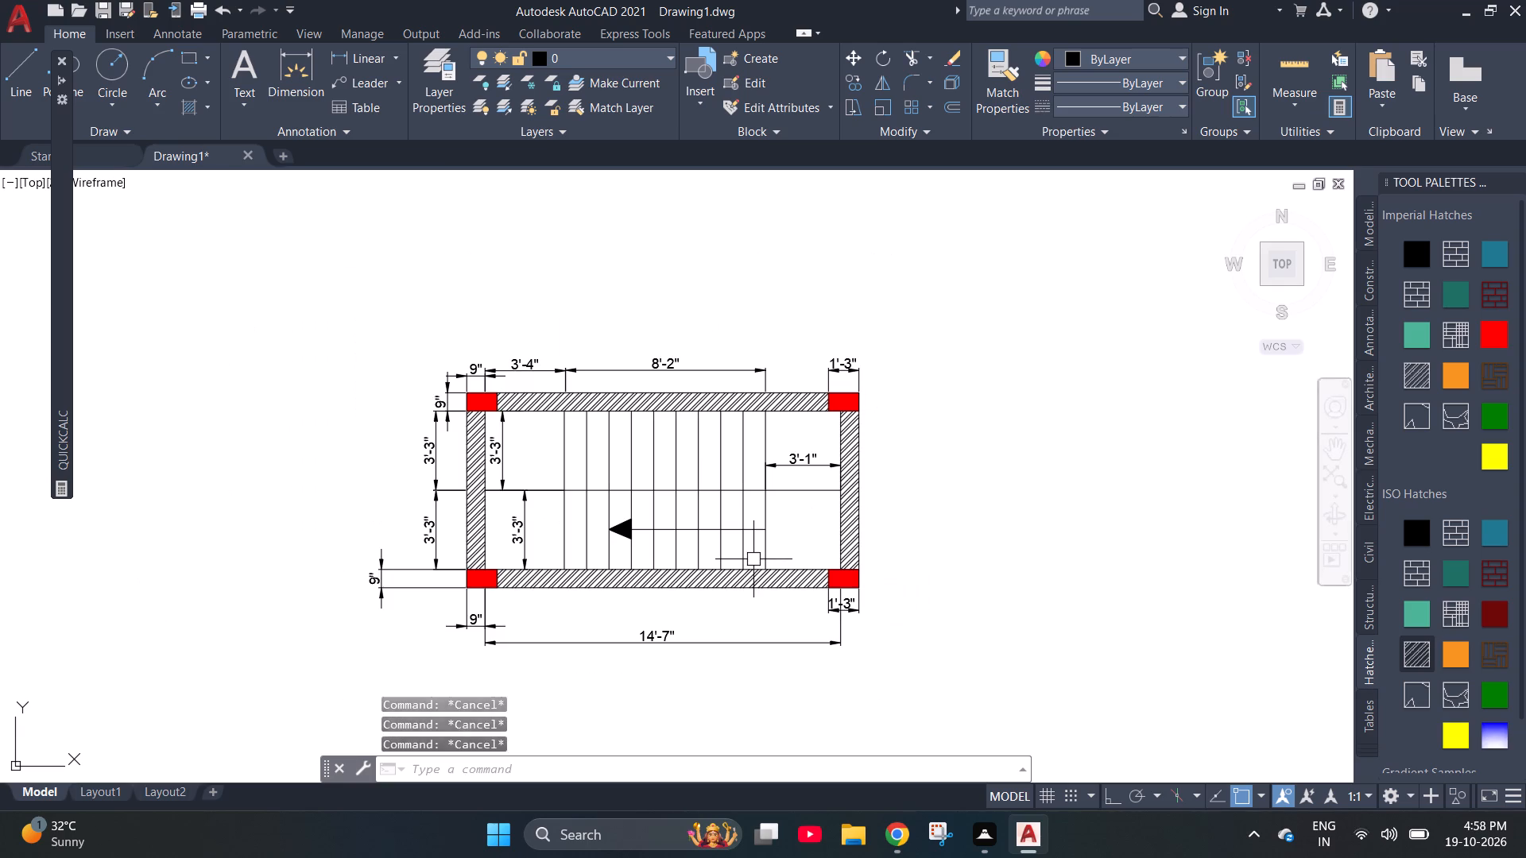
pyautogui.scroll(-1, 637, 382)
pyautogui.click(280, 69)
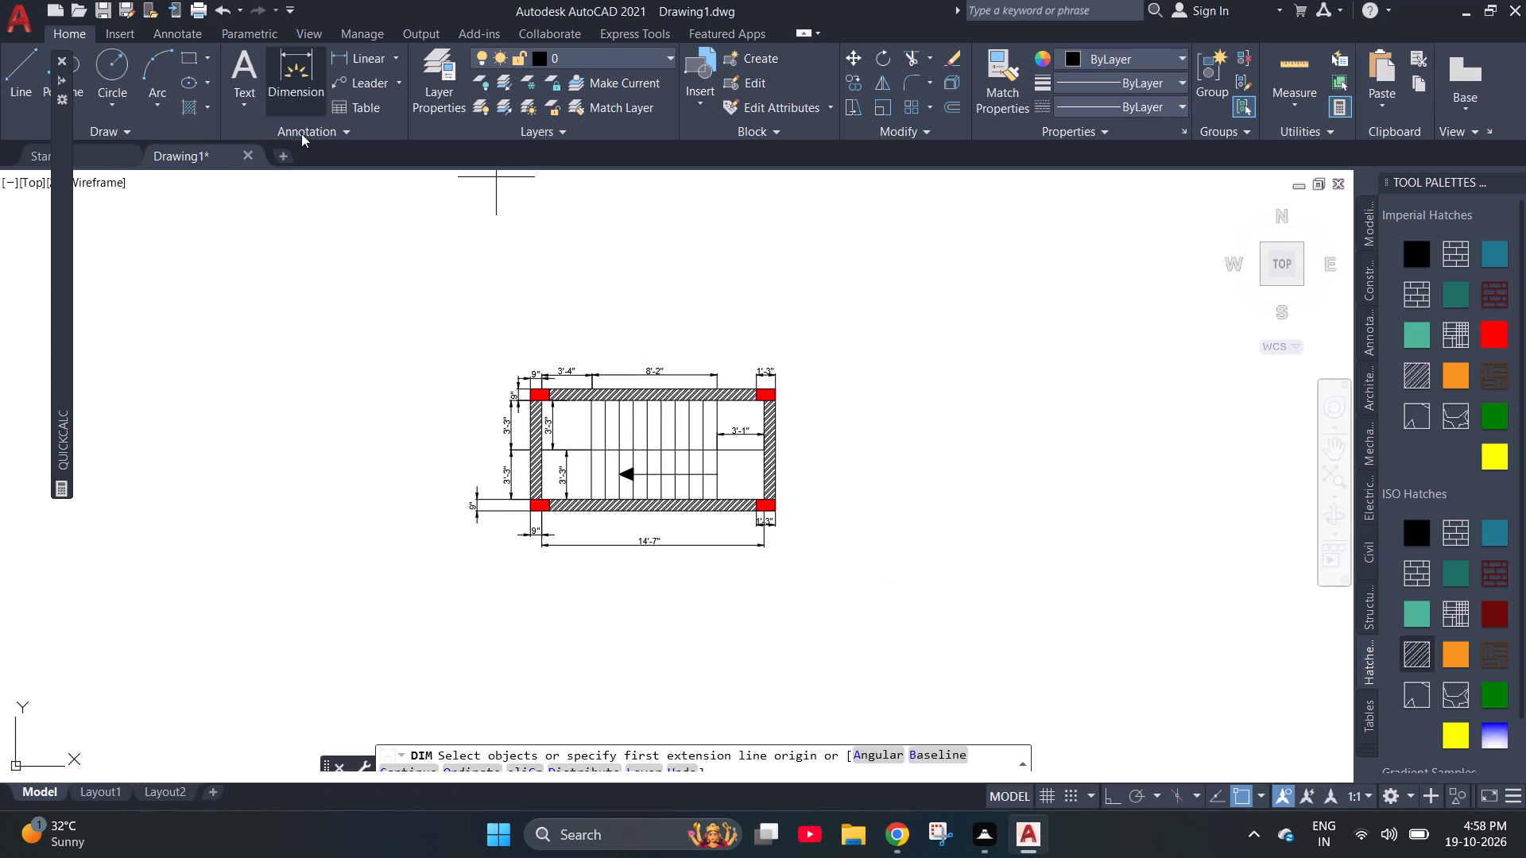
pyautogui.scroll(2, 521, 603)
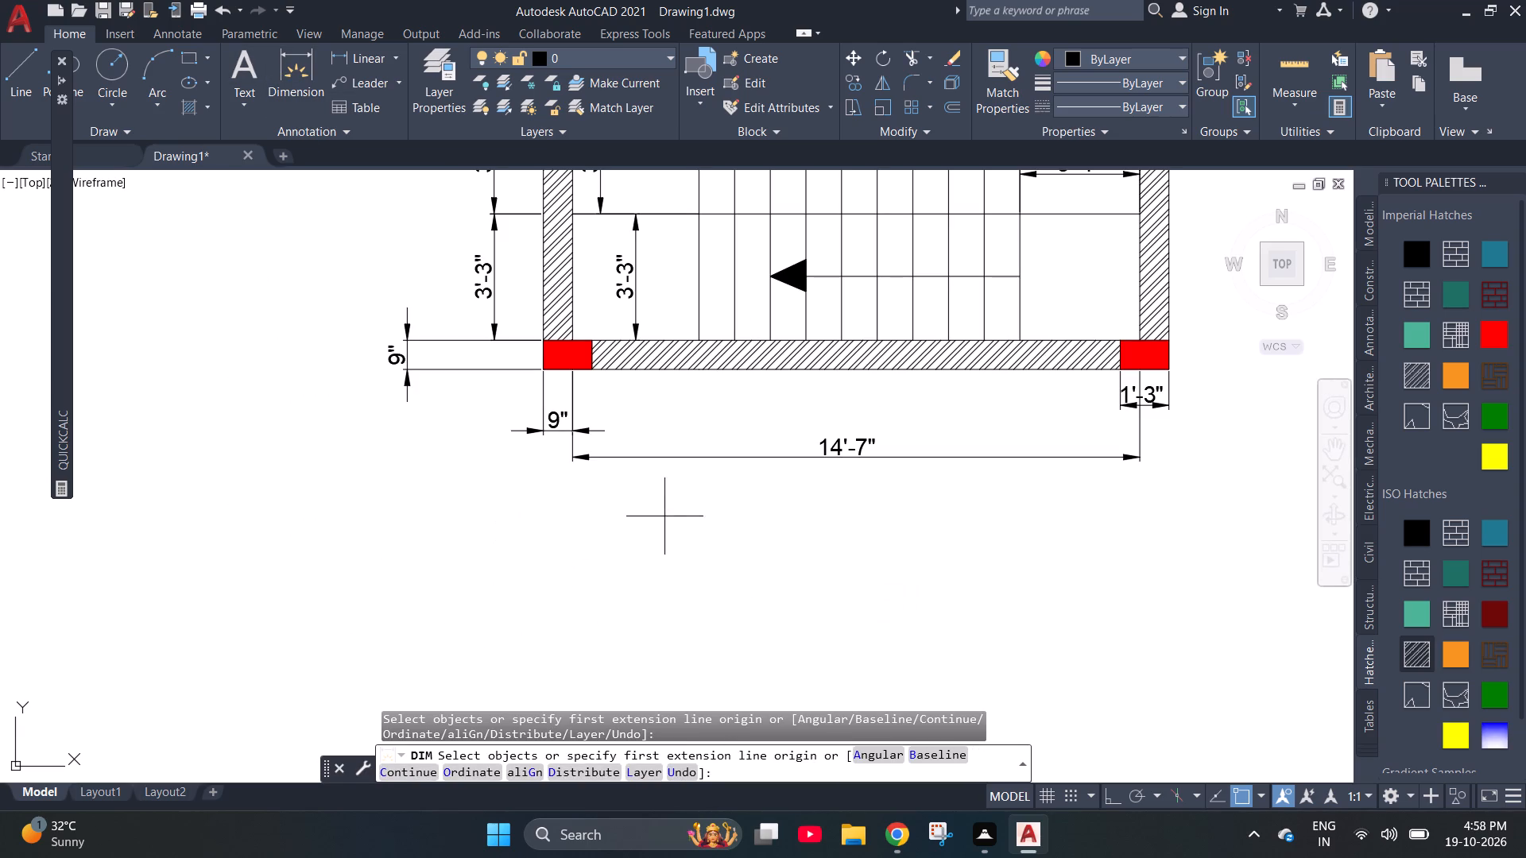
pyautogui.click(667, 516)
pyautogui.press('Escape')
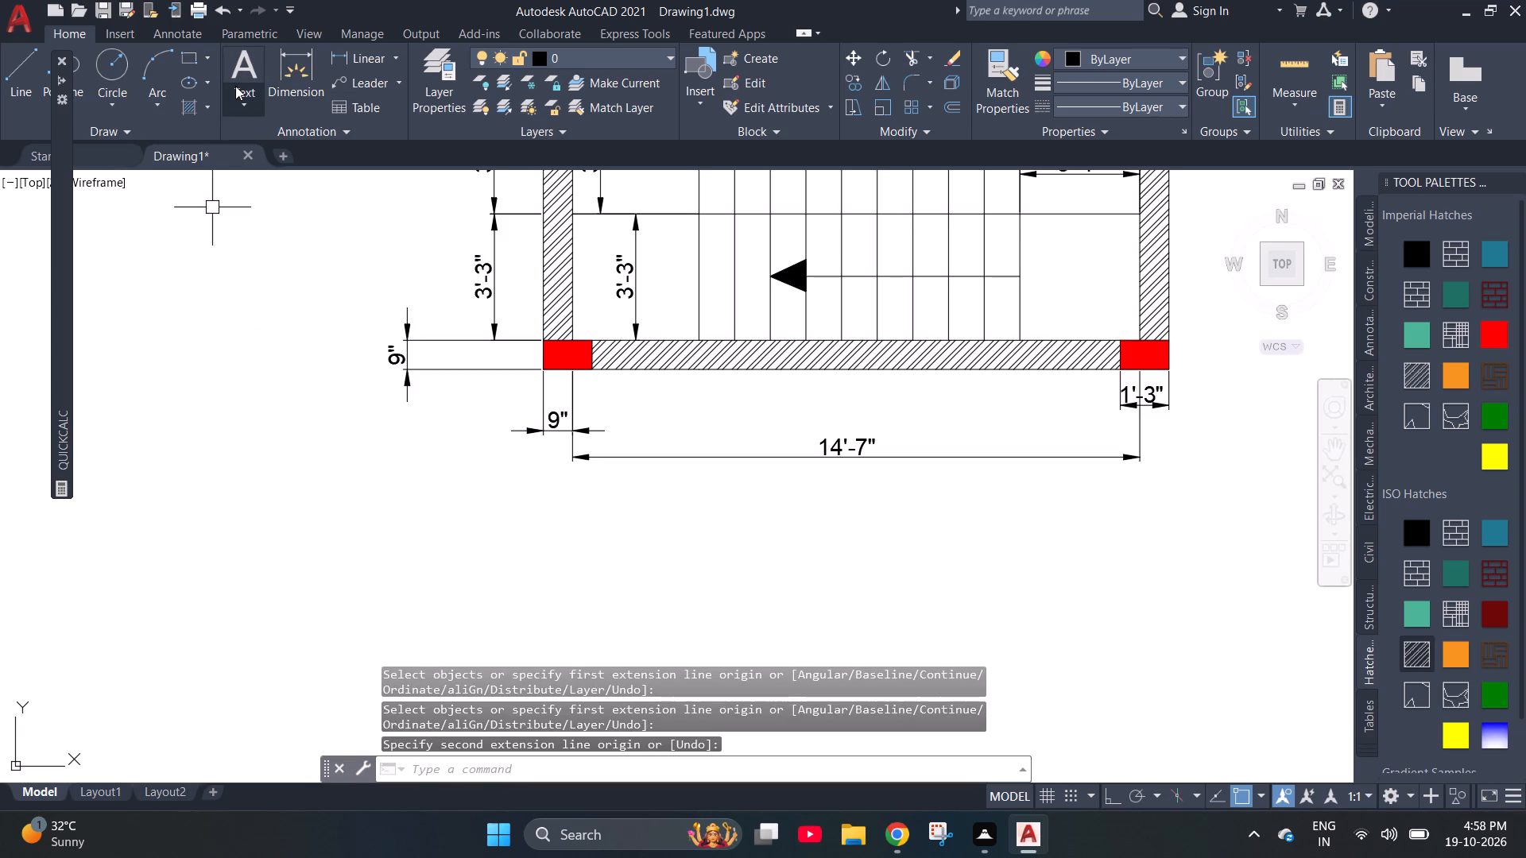
# Add the multiline text title "GF STAIRCASE PLAN" below the plan in bold with a 9" text height.
pyautogui.click(248, 85)
pyautogui.click(268, 133)
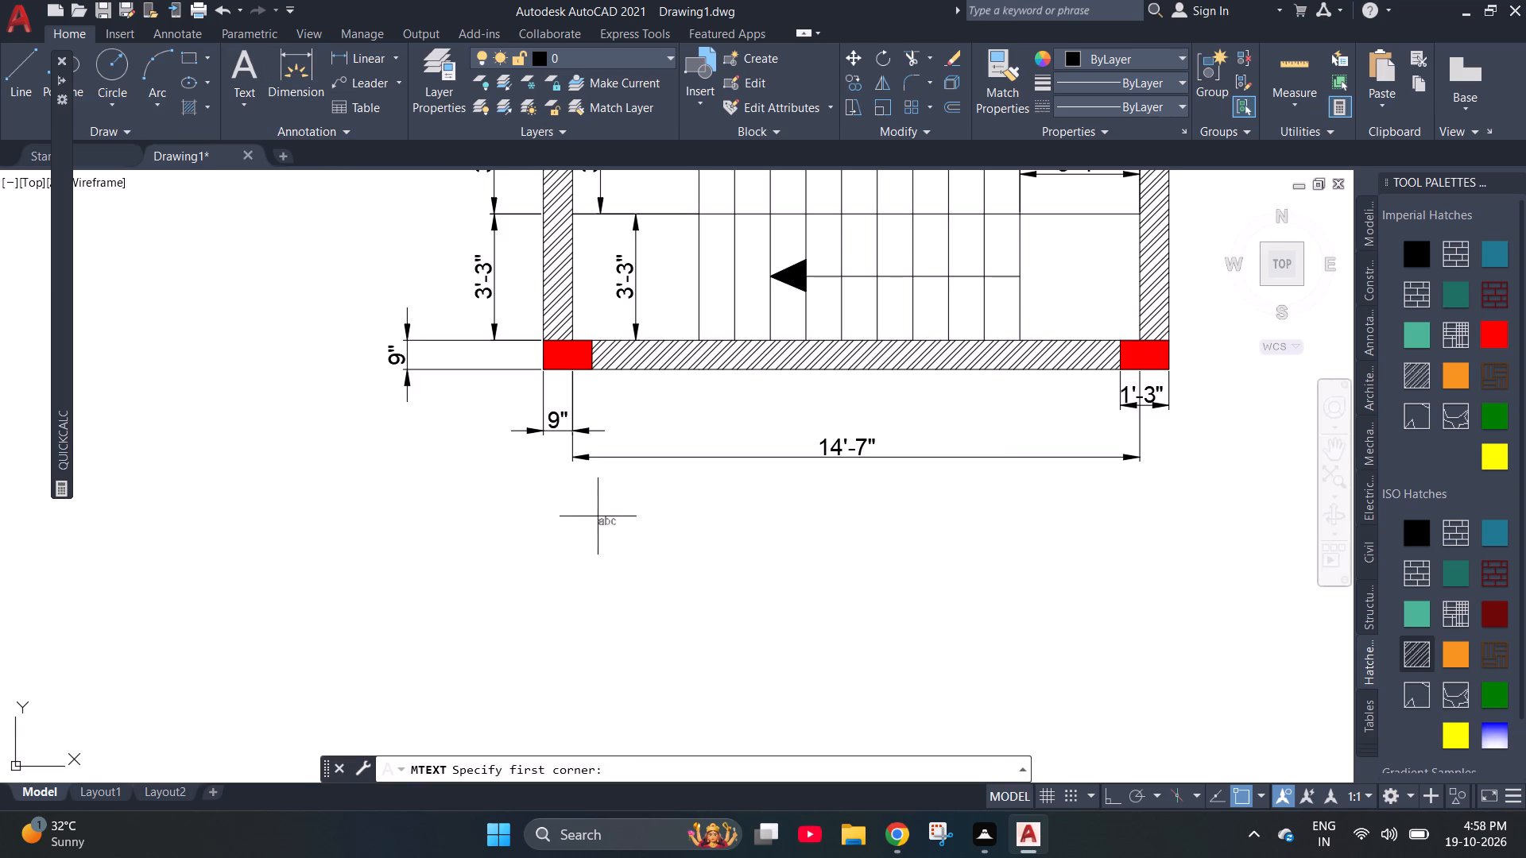
pyautogui.moveTo(590, 507); pyautogui.dragTo(603, 509)
pyautogui.click(1041, 557)
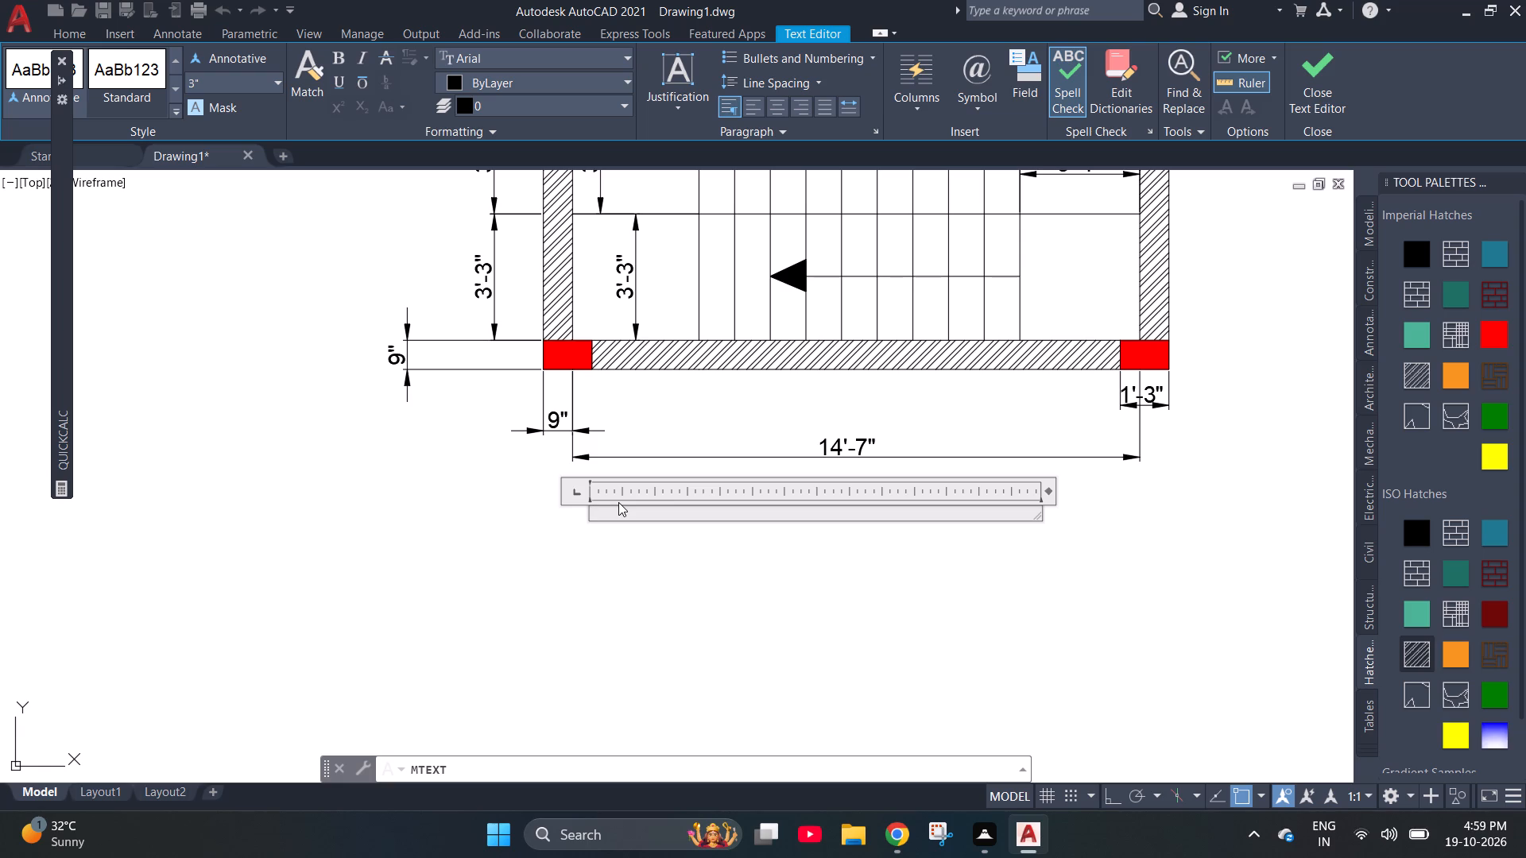
pyautogui.write('GF STAIR')
pyautogui.write('CASE PLAN')
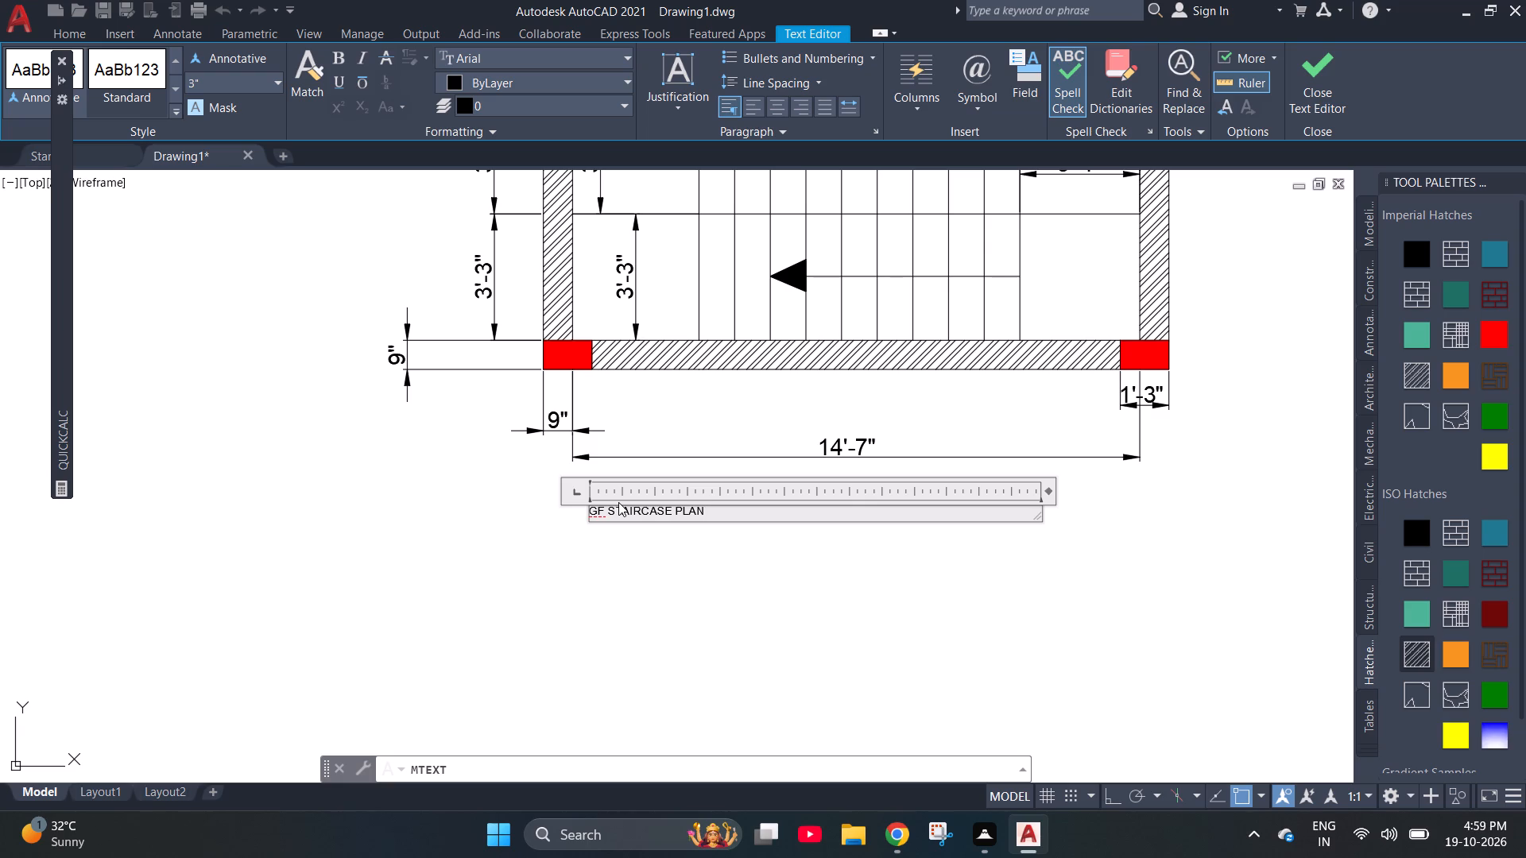
pyautogui.hotkey('ctrl', 'a')
pyautogui.hotkey('ctrl', 'b')
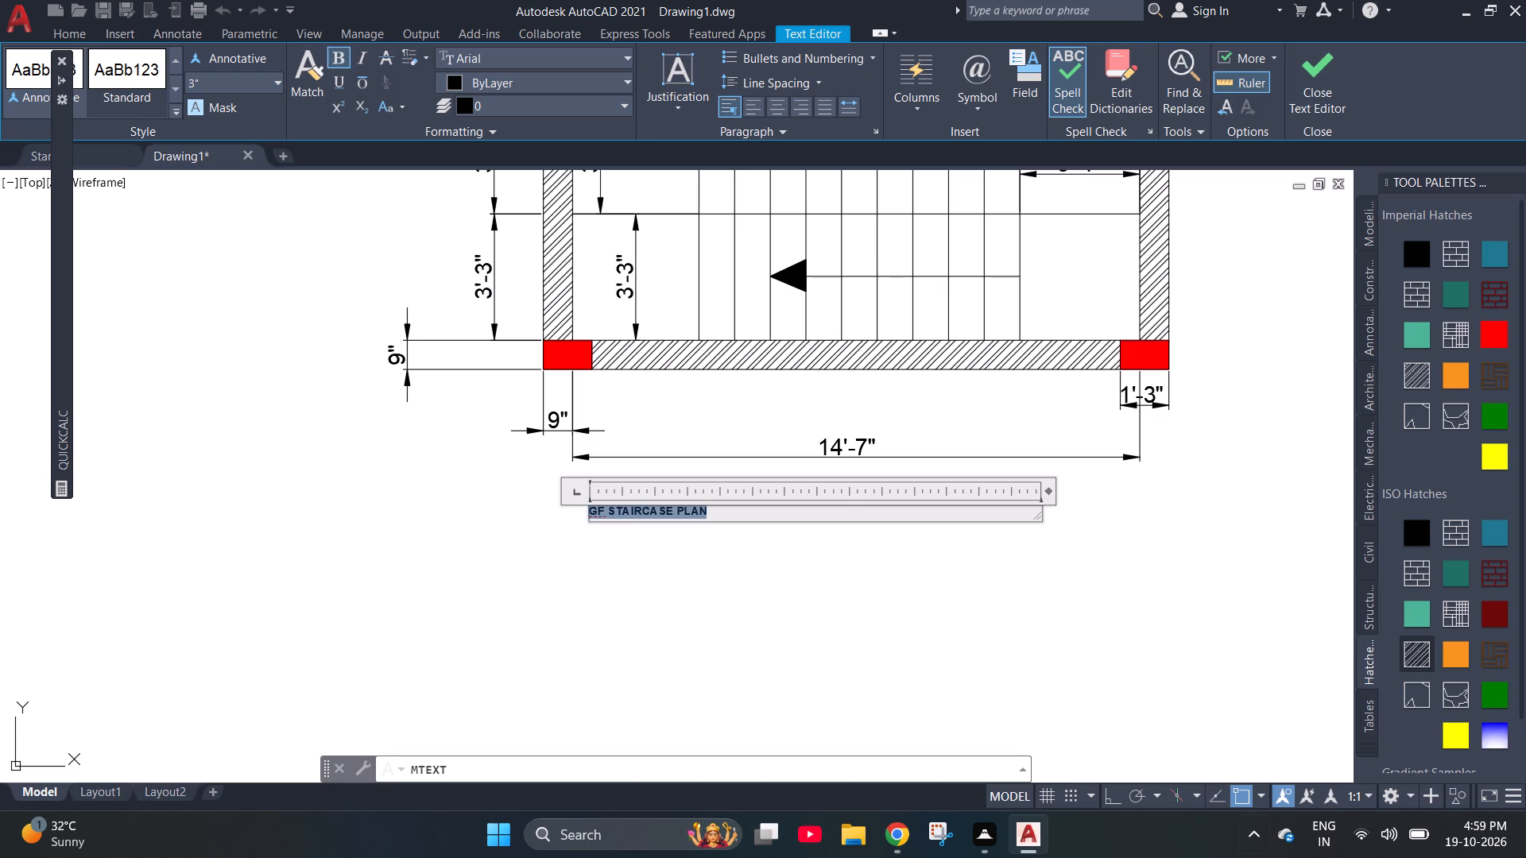
pyautogui.click(211, 75)
pyautogui.write('9"')
pyautogui.press('Return')
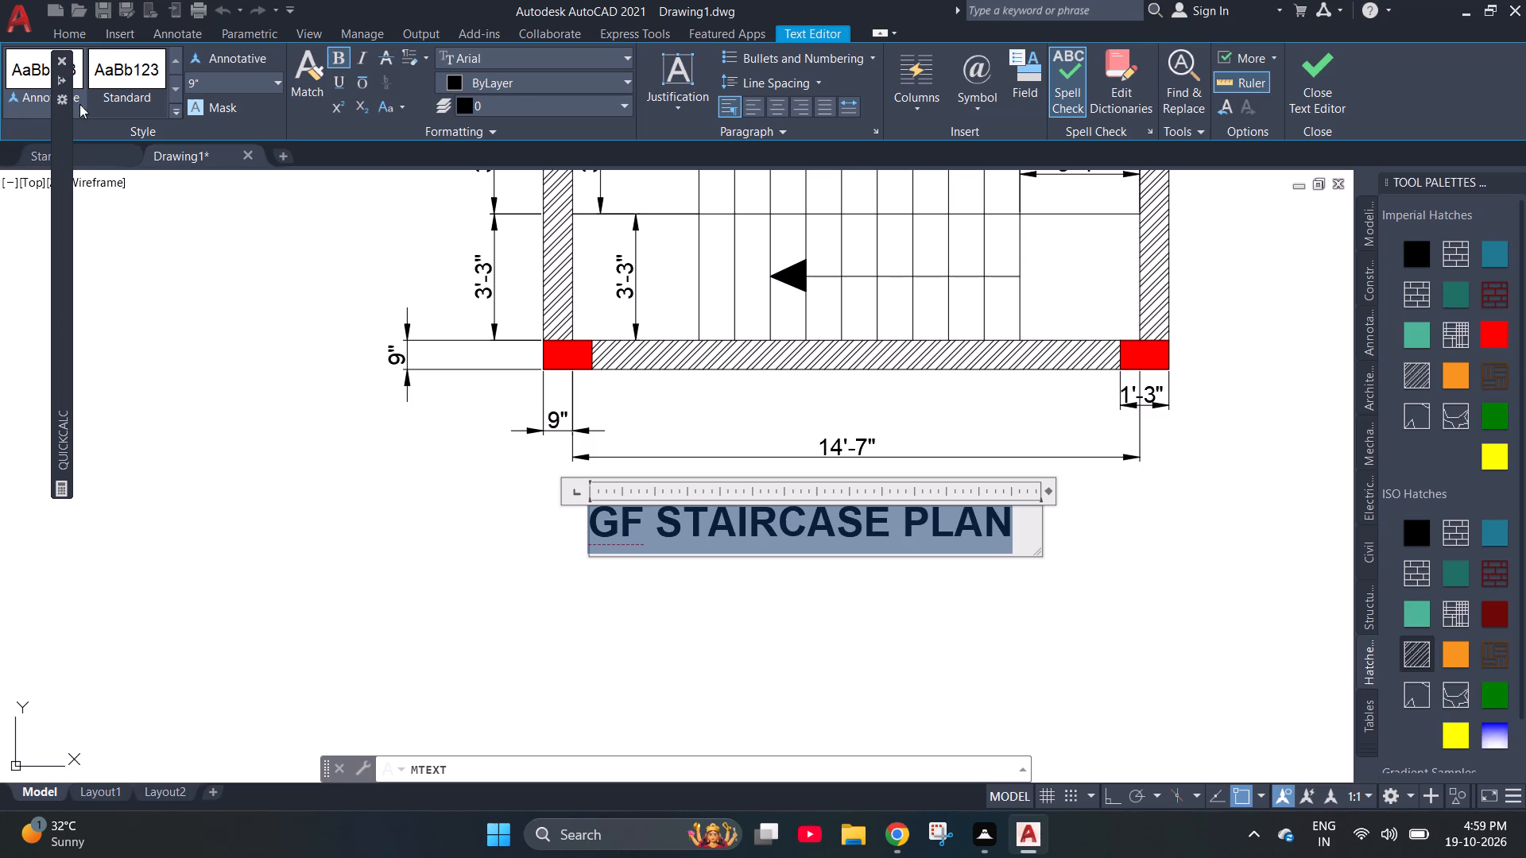
pyautogui.click(756, 650)
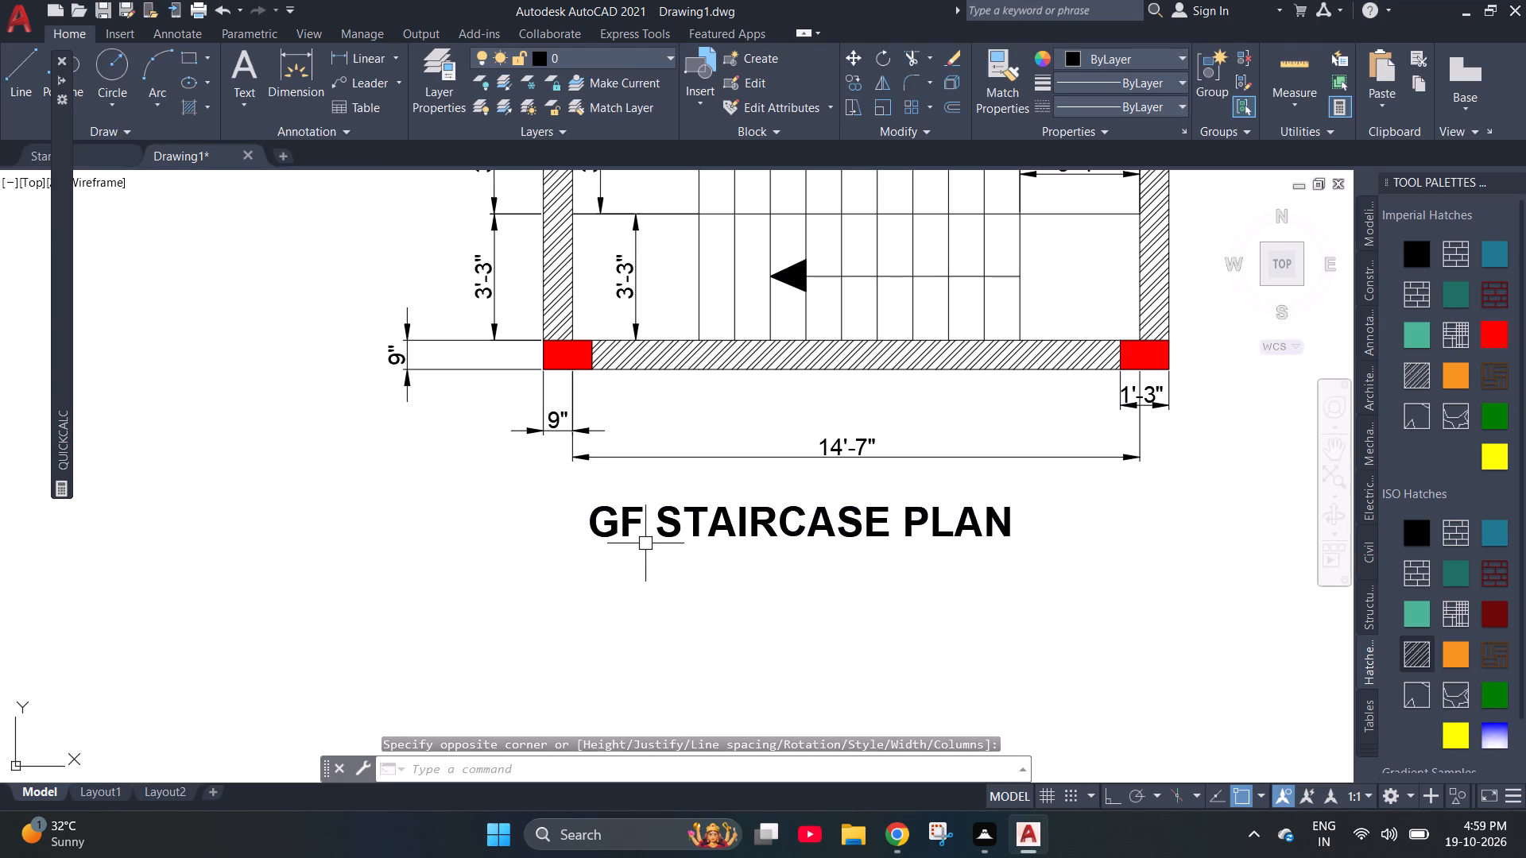
pyautogui.press('Escape')
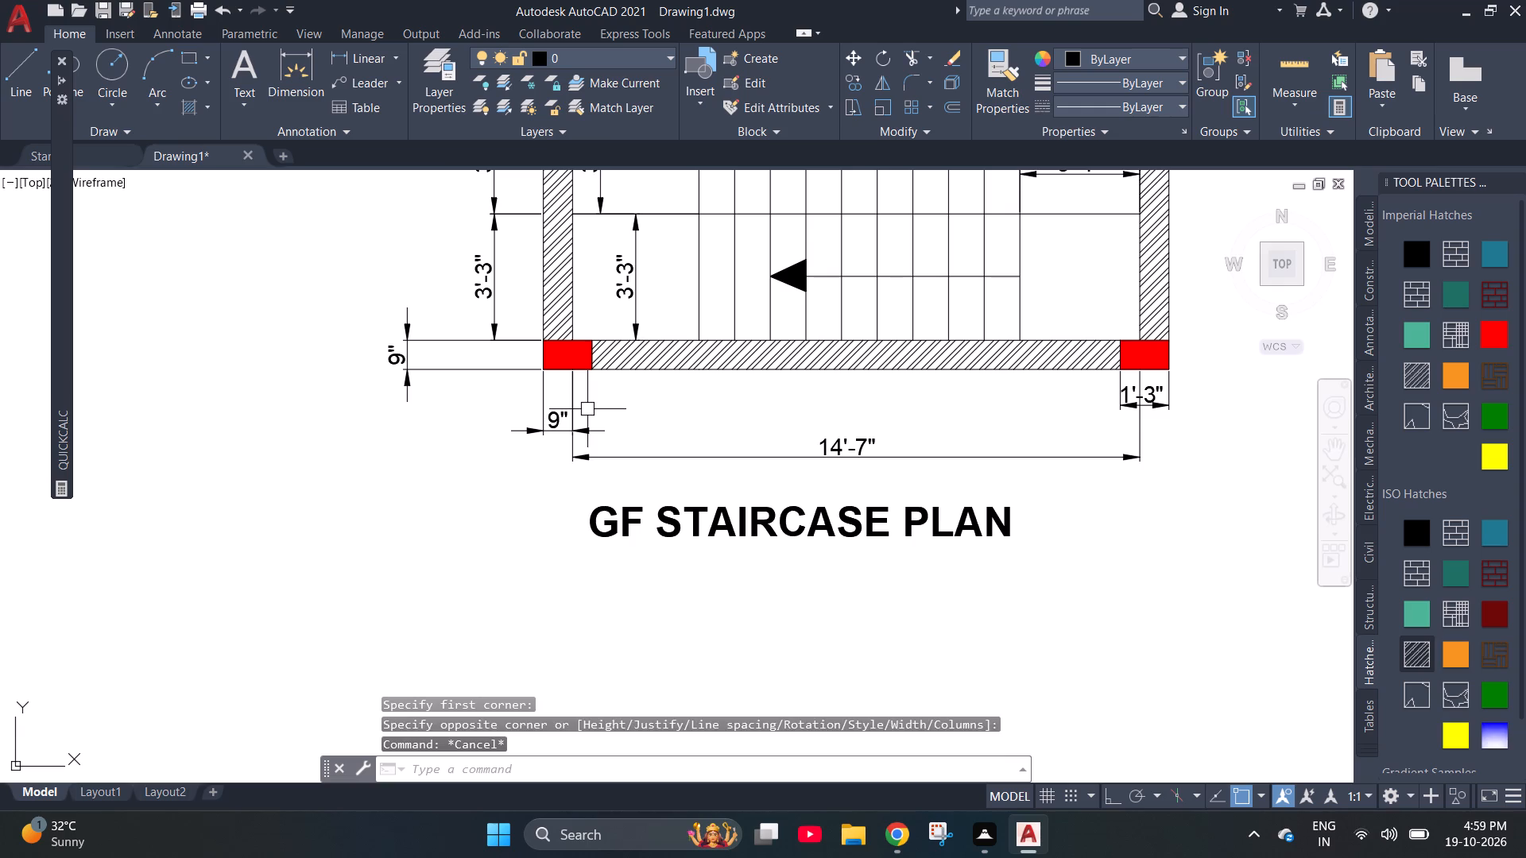
pyautogui.press('Escape')
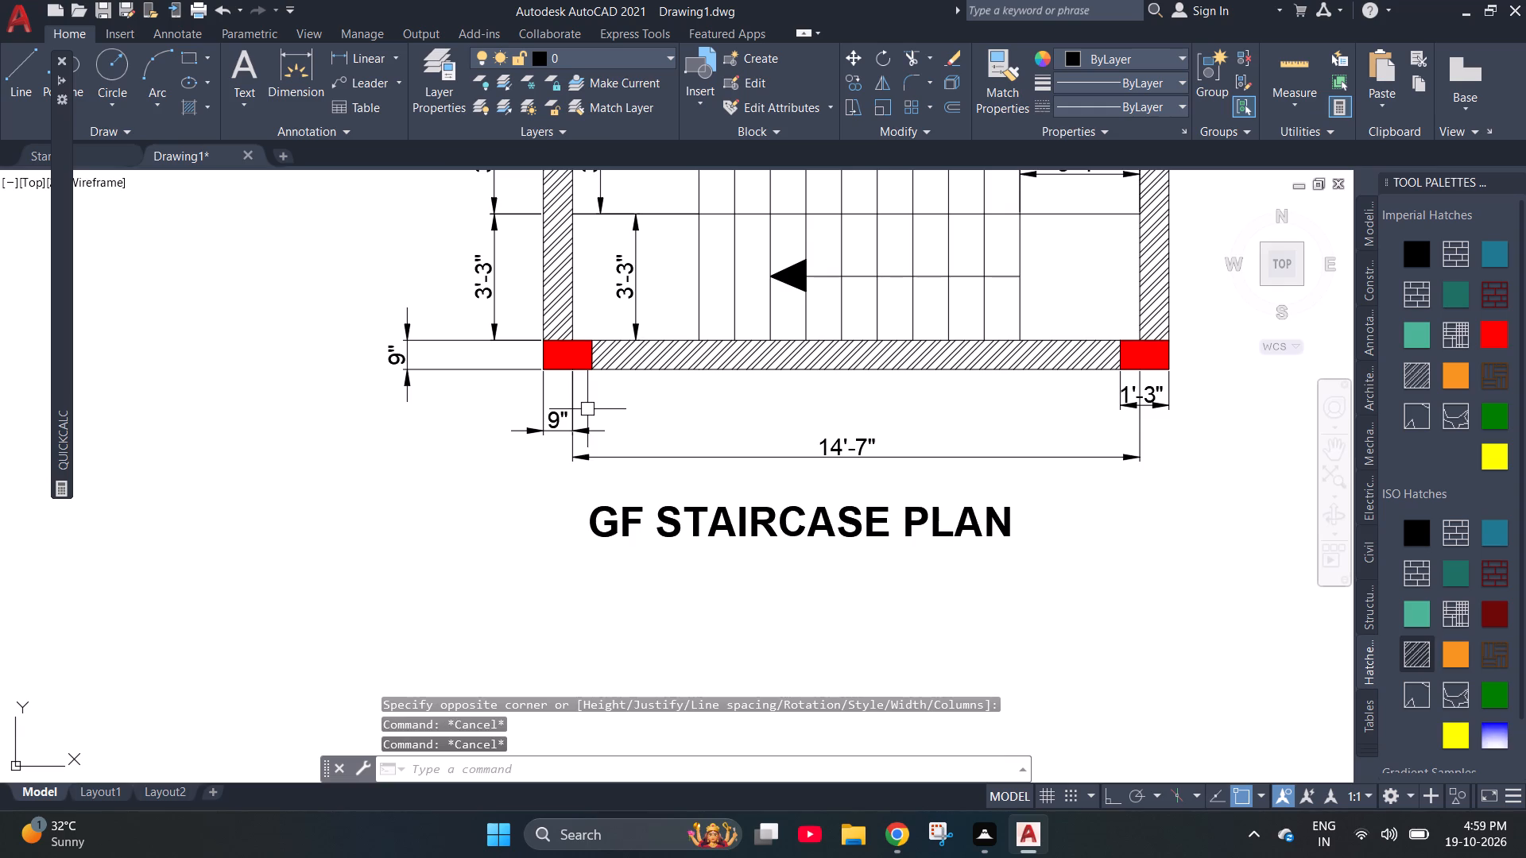
# Dimension the left landing's width and the stair flight's length in one row just below the bottom wall.
pyautogui.click(293, 71)
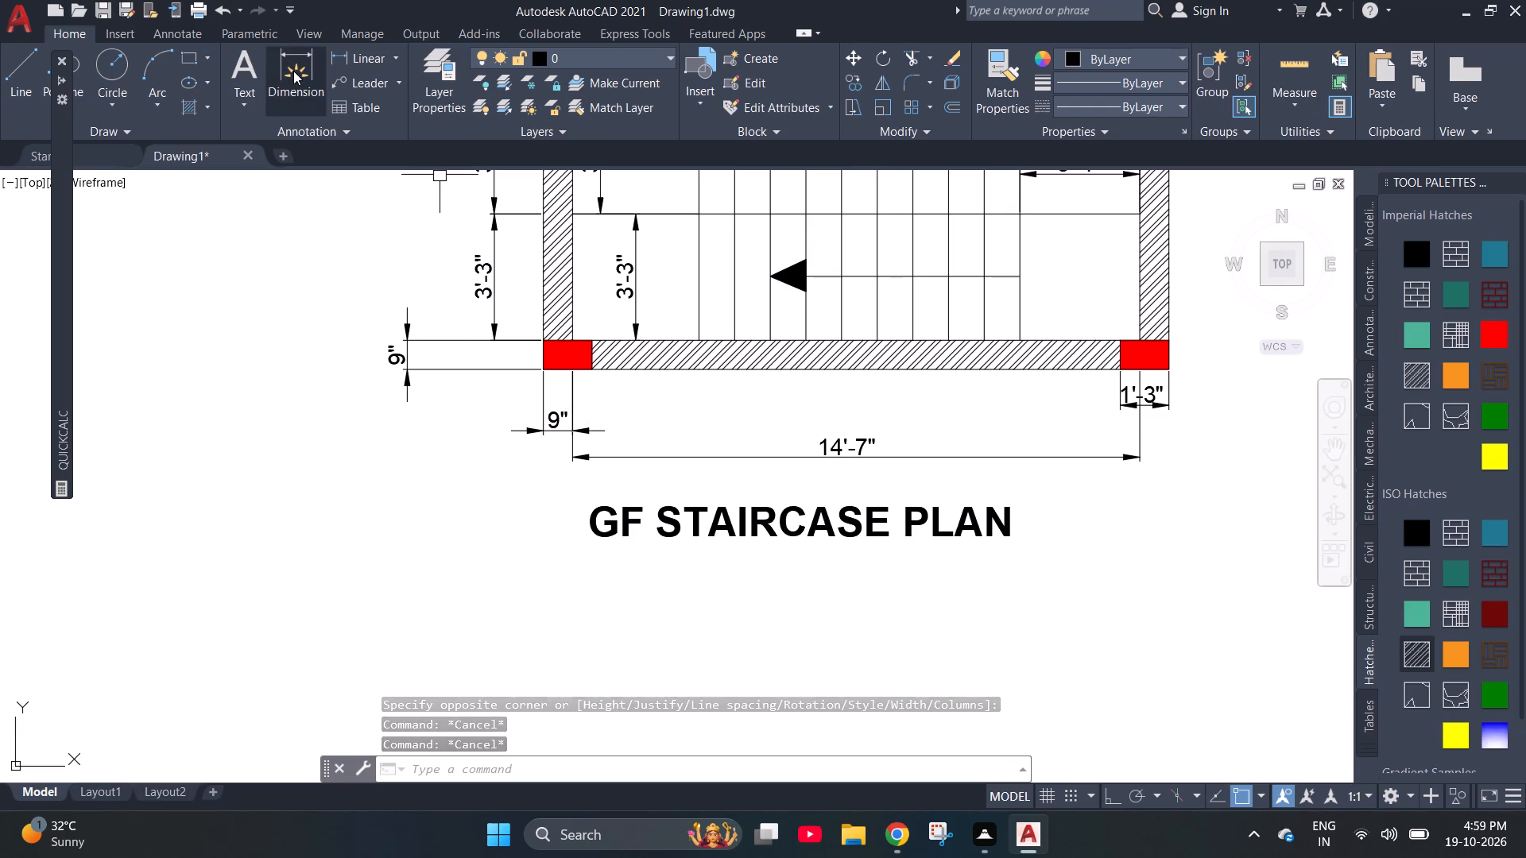
pyautogui.click(569, 367)
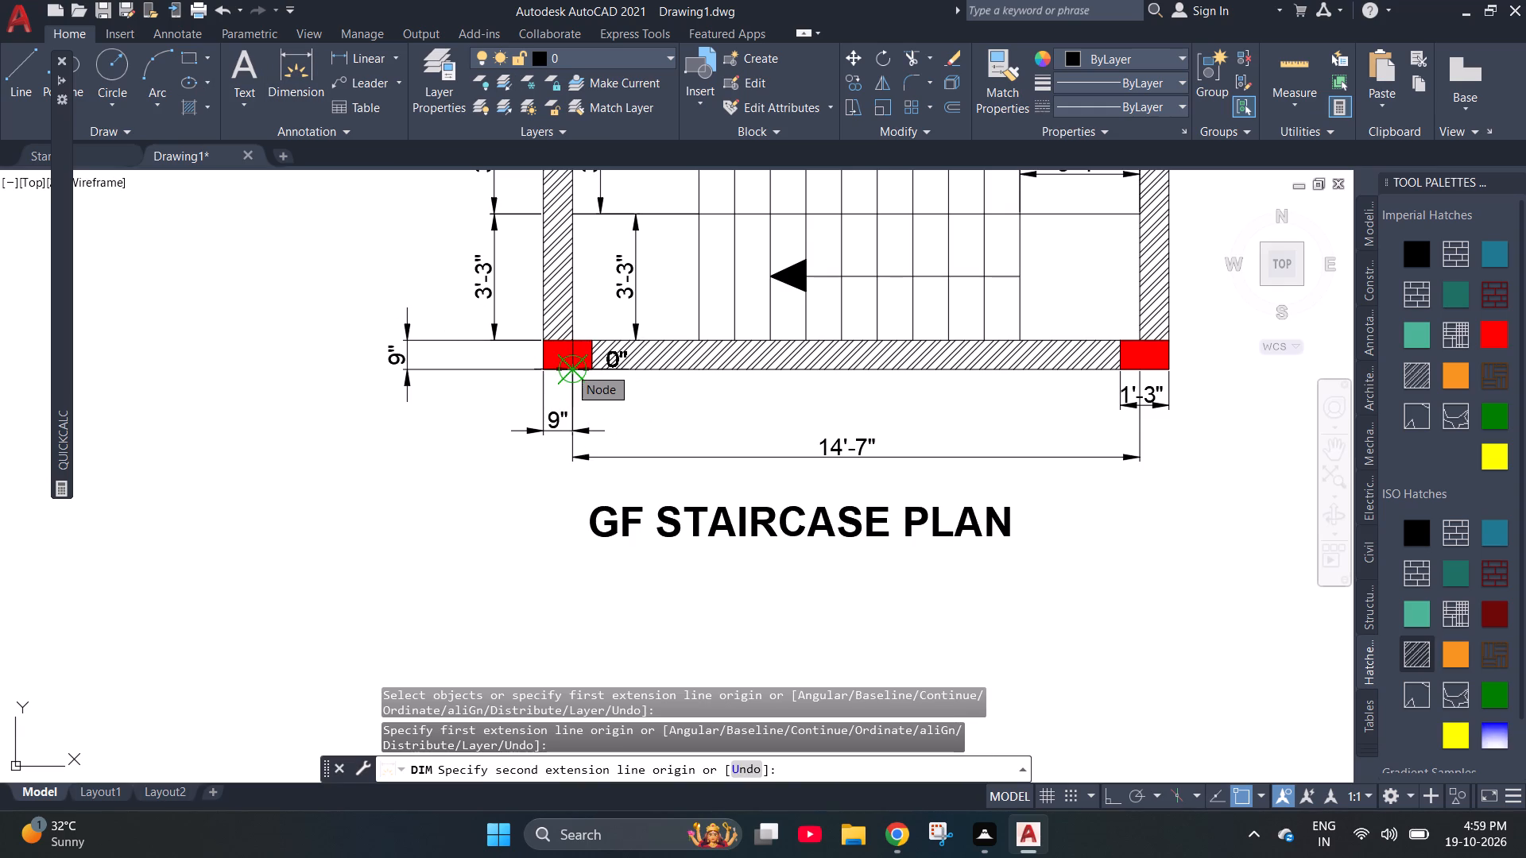
pyautogui.click(700, 372)
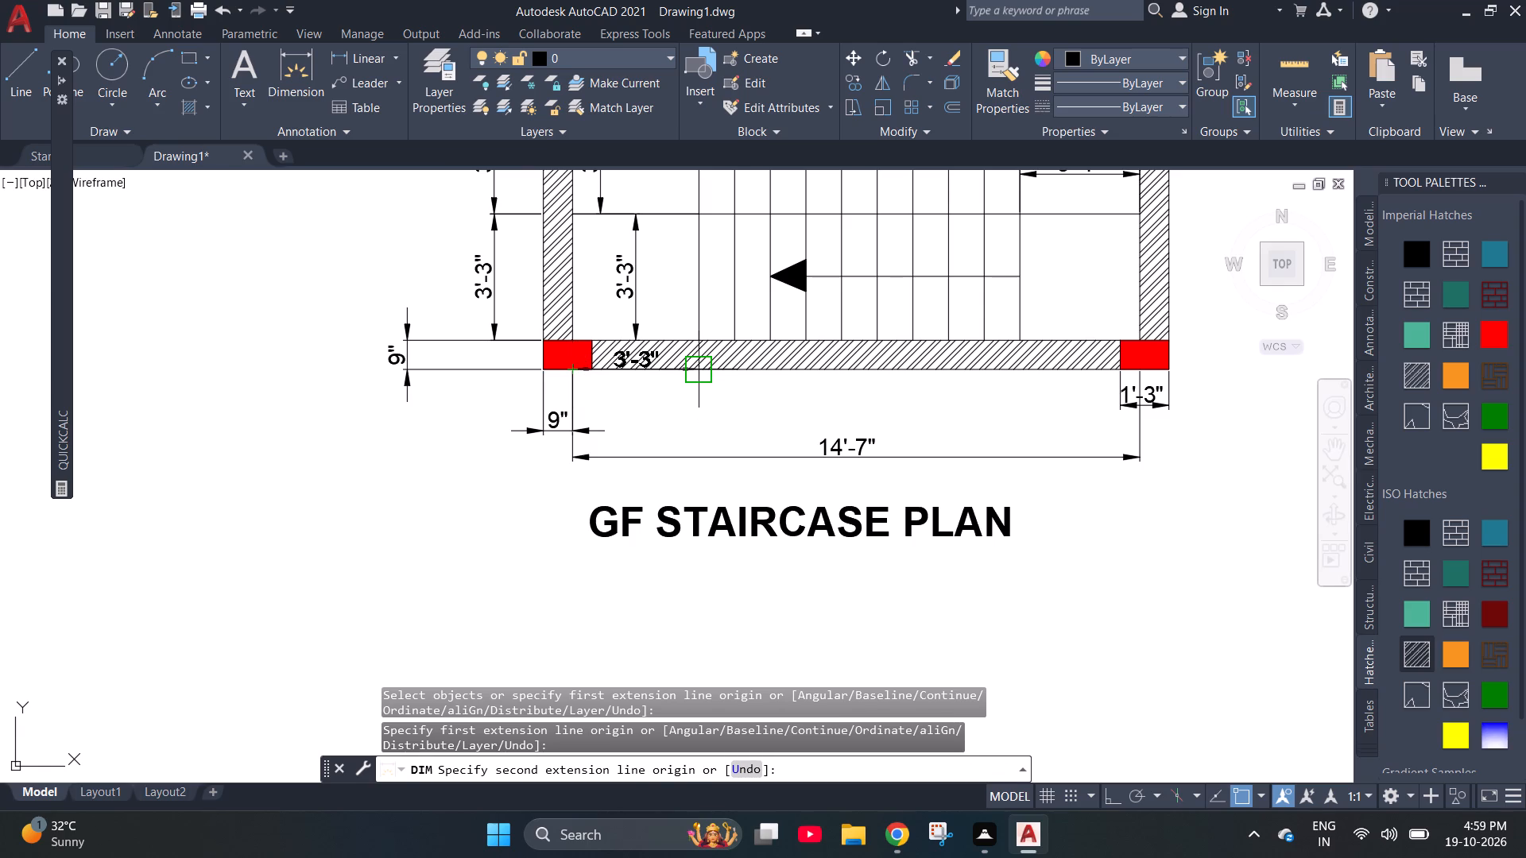
pyautogui.click(694, 417)
pyautogui.press('Escape')
pyautogui.press('space')
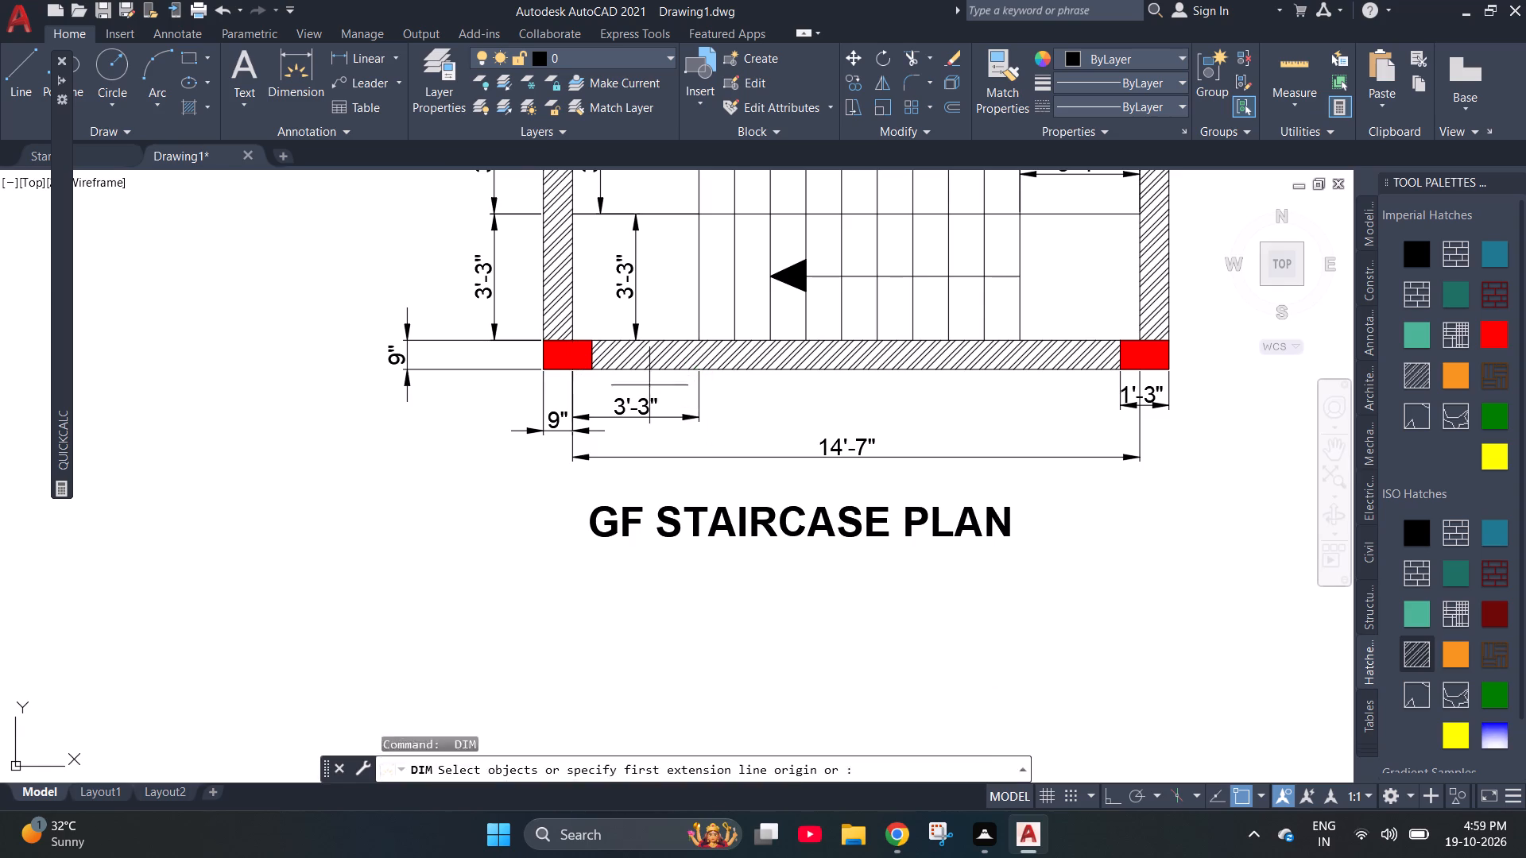
pyautogui.click(698, 373)
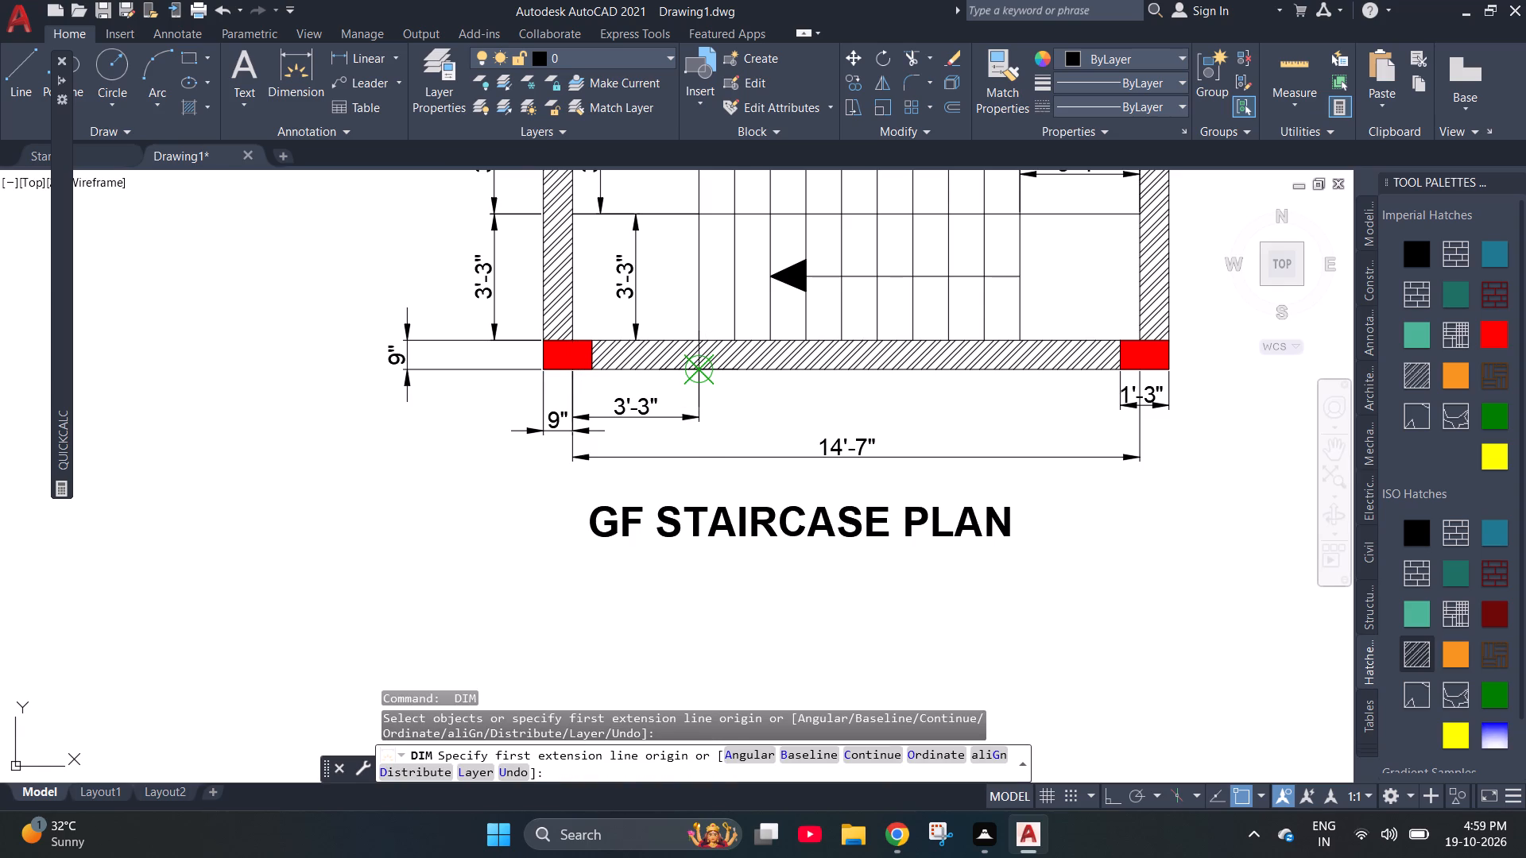
pyautogui.click(1017, 372)
pyautogui.click(1017, 419)
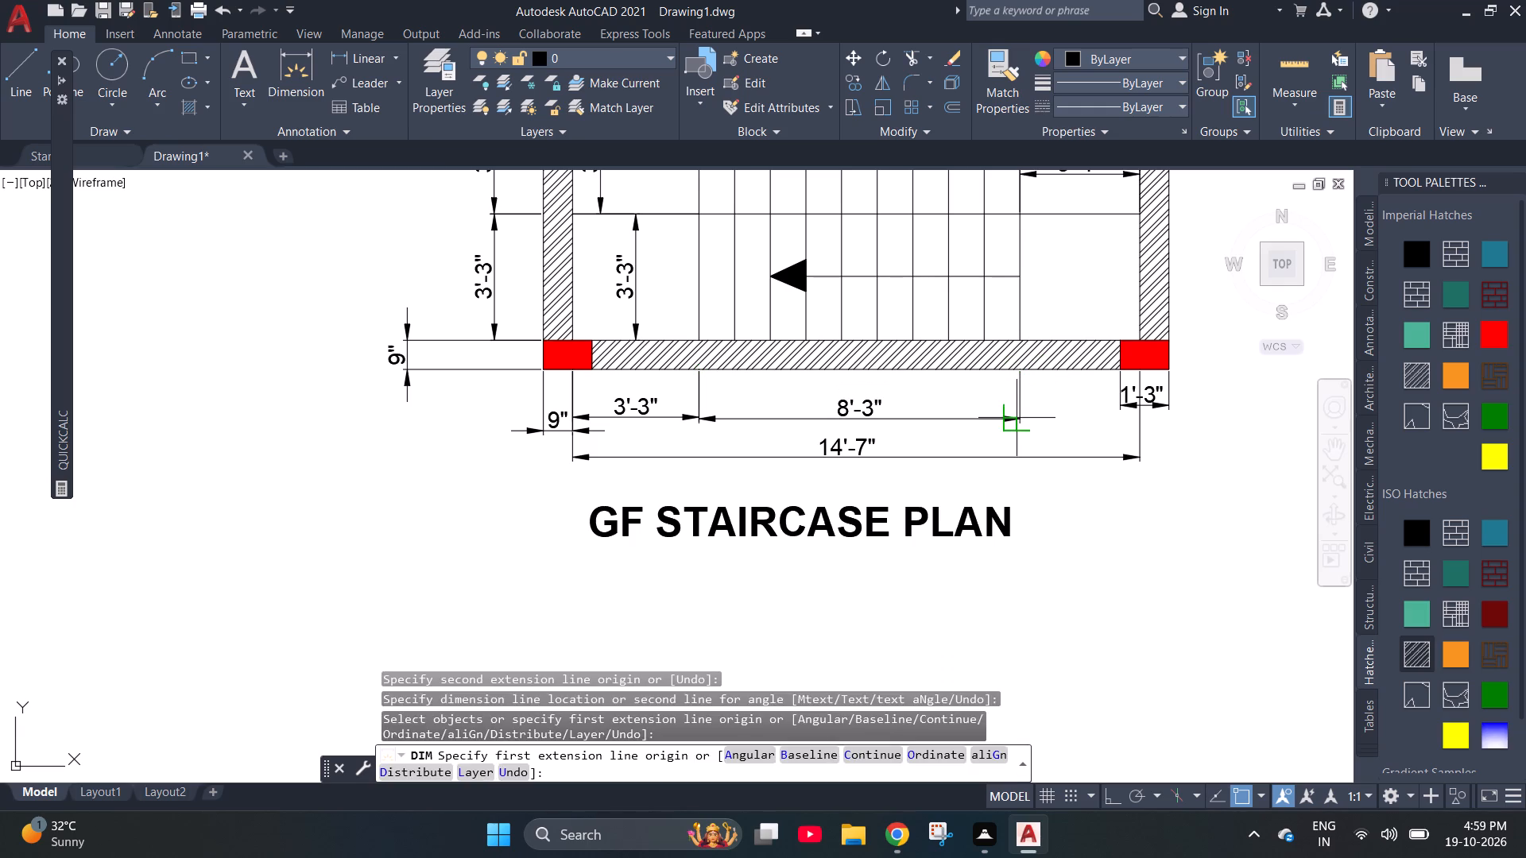
pyautogui.press('Escape')
# Dimension the distance from the flight's right end to the bottom-right corner block, in line with the row below the wall.
pyautogui.press('space')
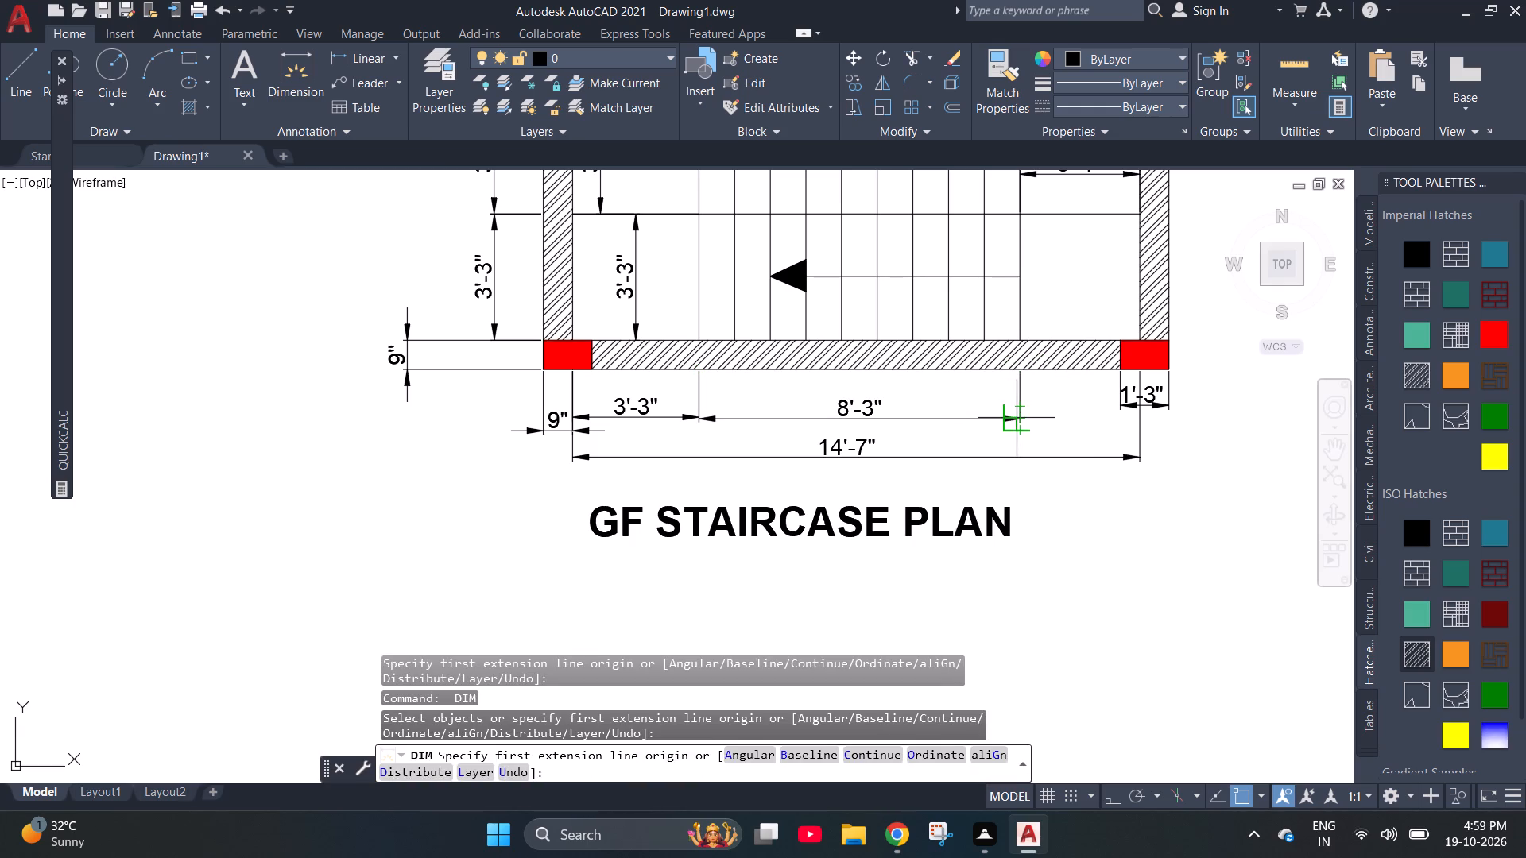
pyautogui.click(1023, 419)
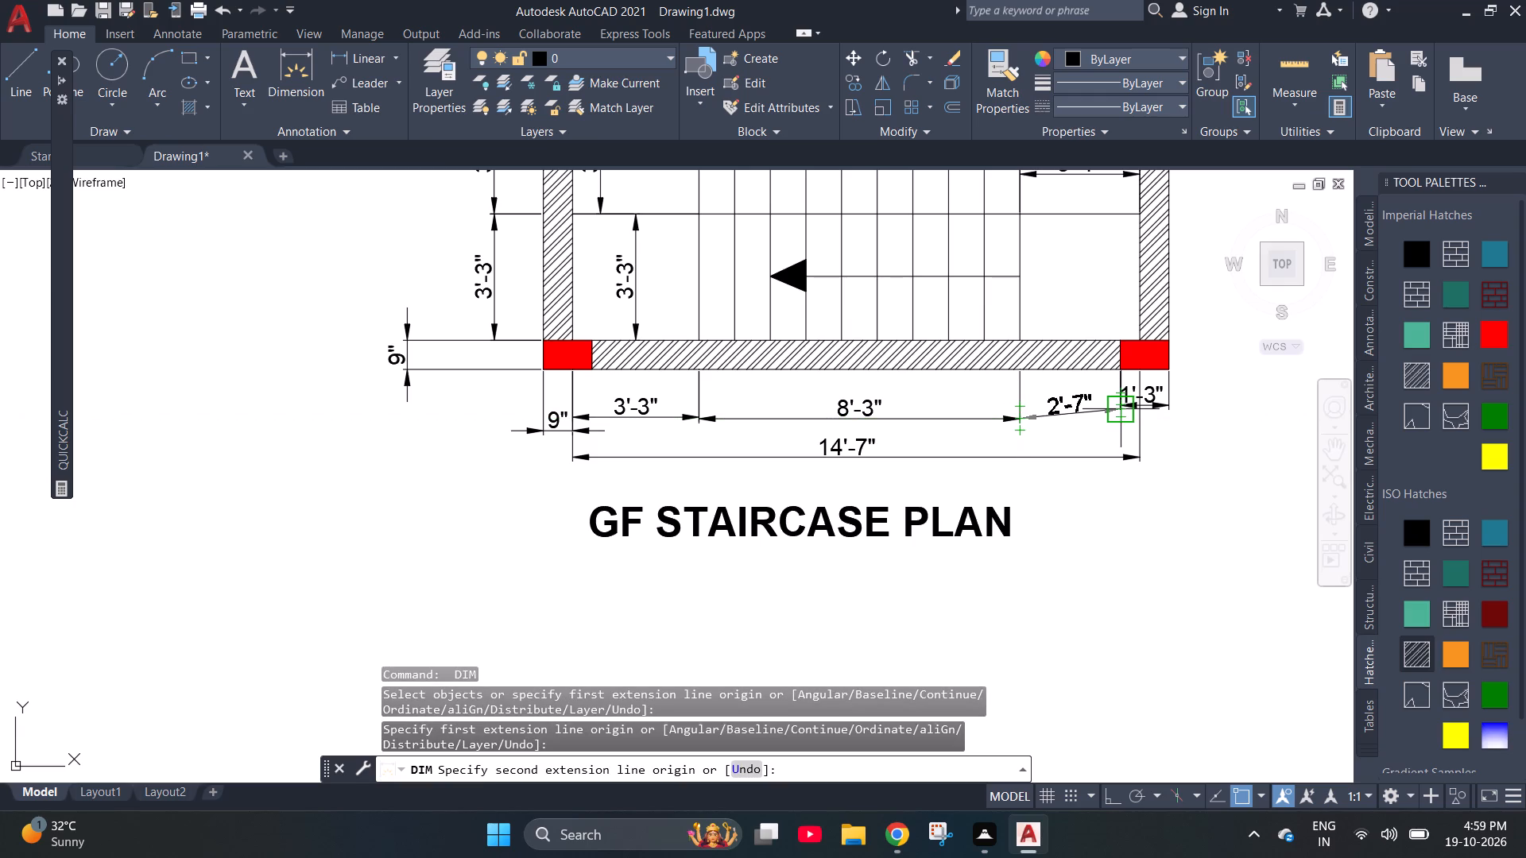
pyautogui.scroll(1, 1117, 432)
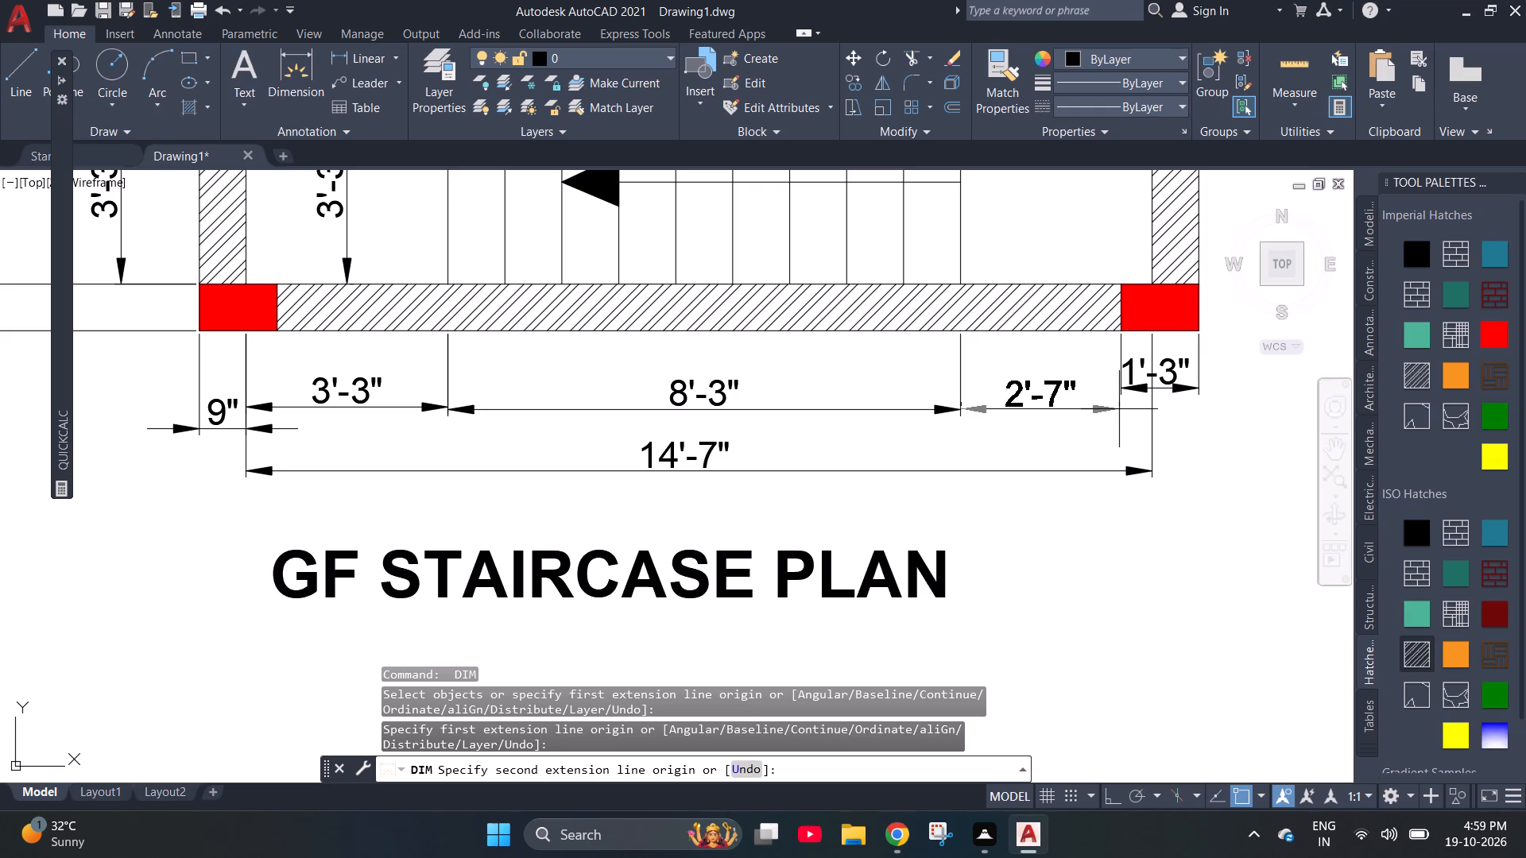
pyautogui.click(1121, 410)
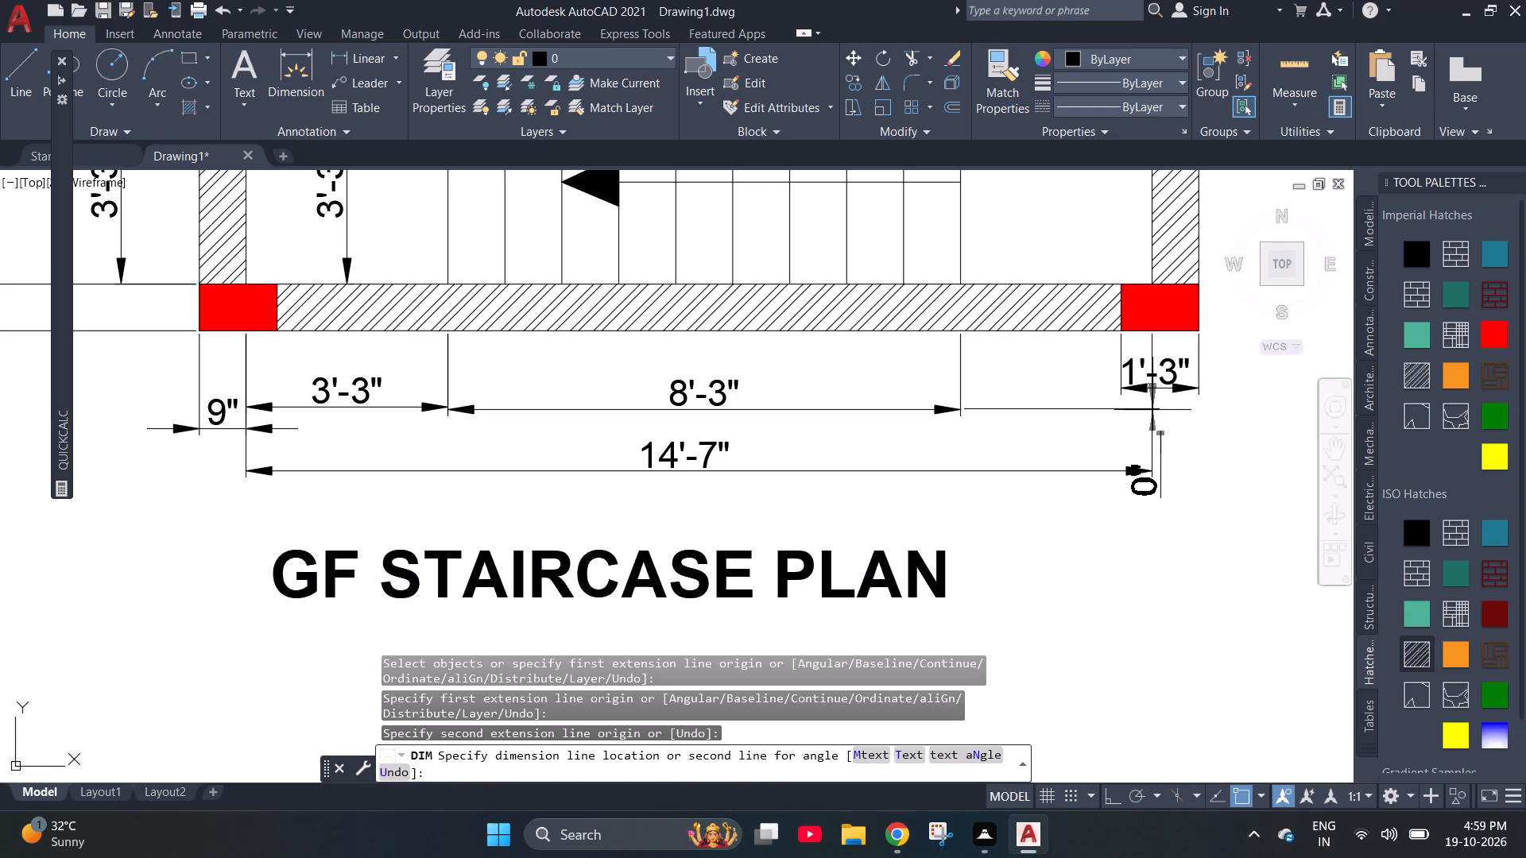
pyautogui.click(1120, 407)
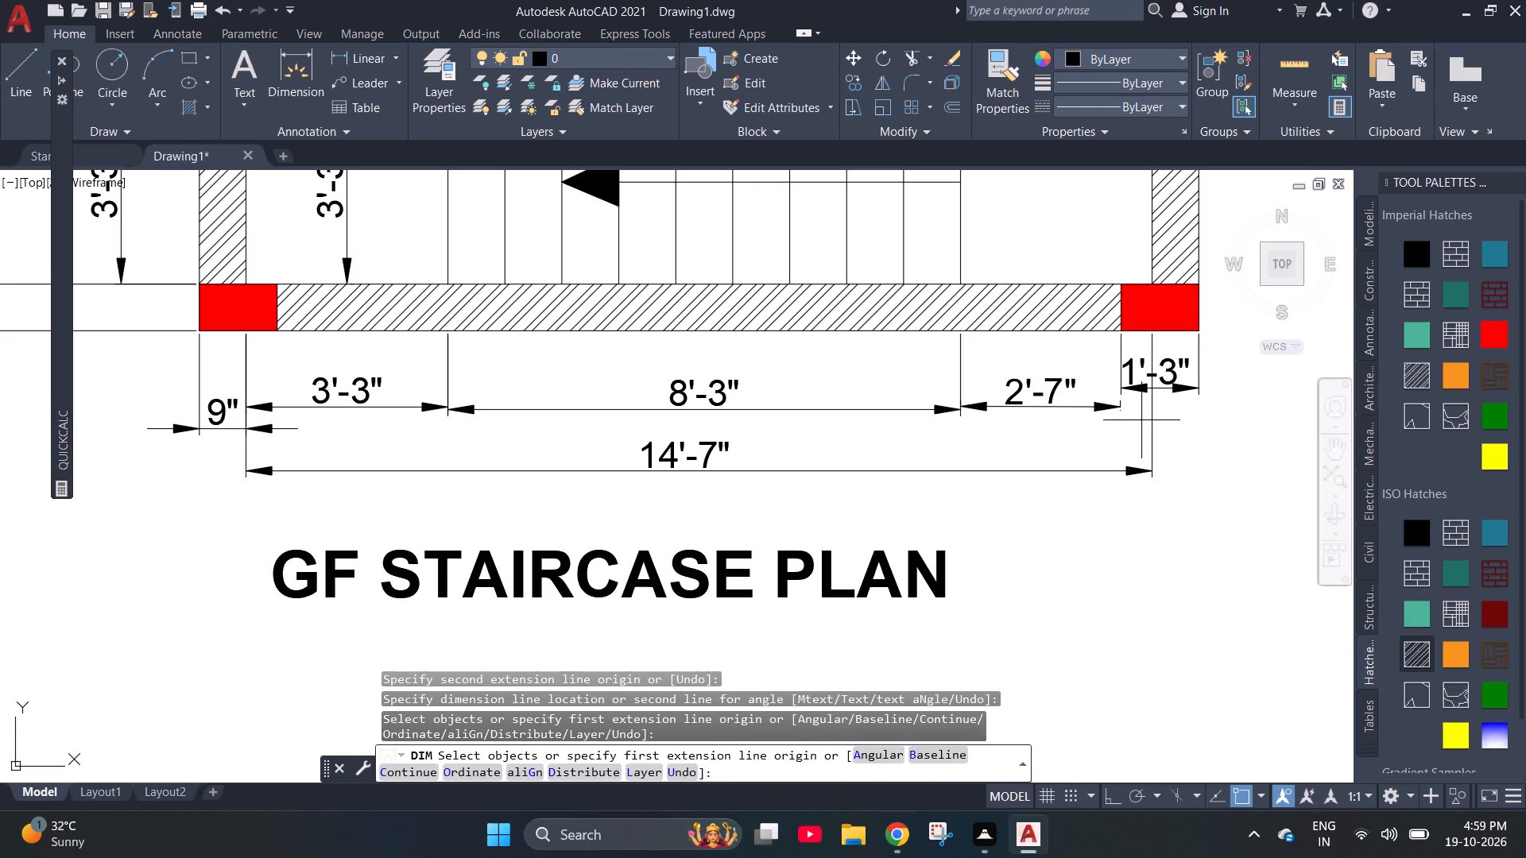
pyautogui.press('Escape')
# Move the bottom-right corner block's width dimension down, below the level of the overall inner-length dimension.
pyautogui.scroll(-1, 932, 408)
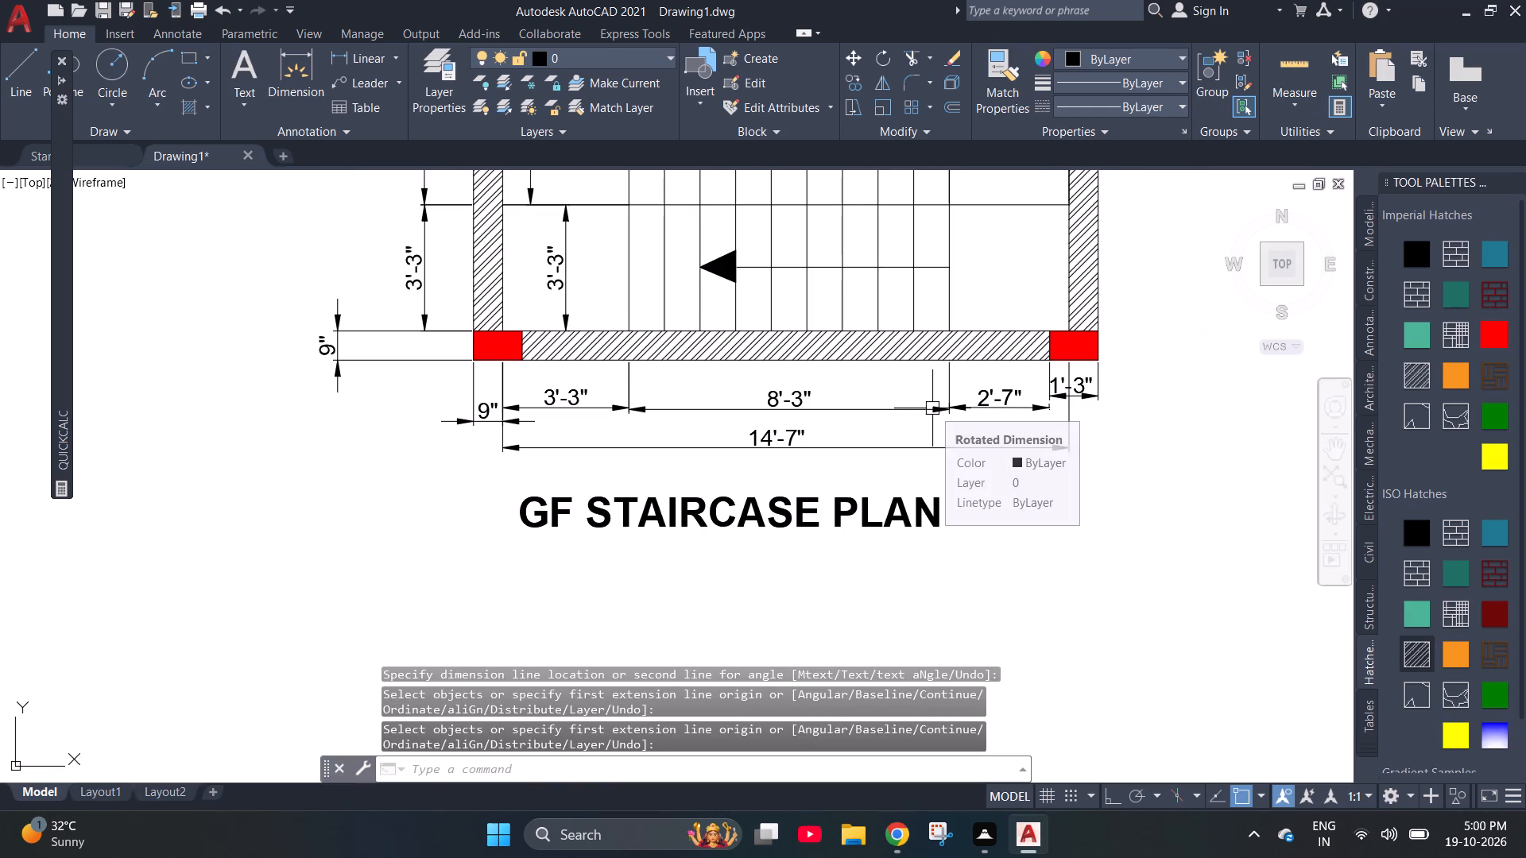
pyautogui.scroll(-1, 952, 404)
pyautogui.scroll(2, 1055, 396)
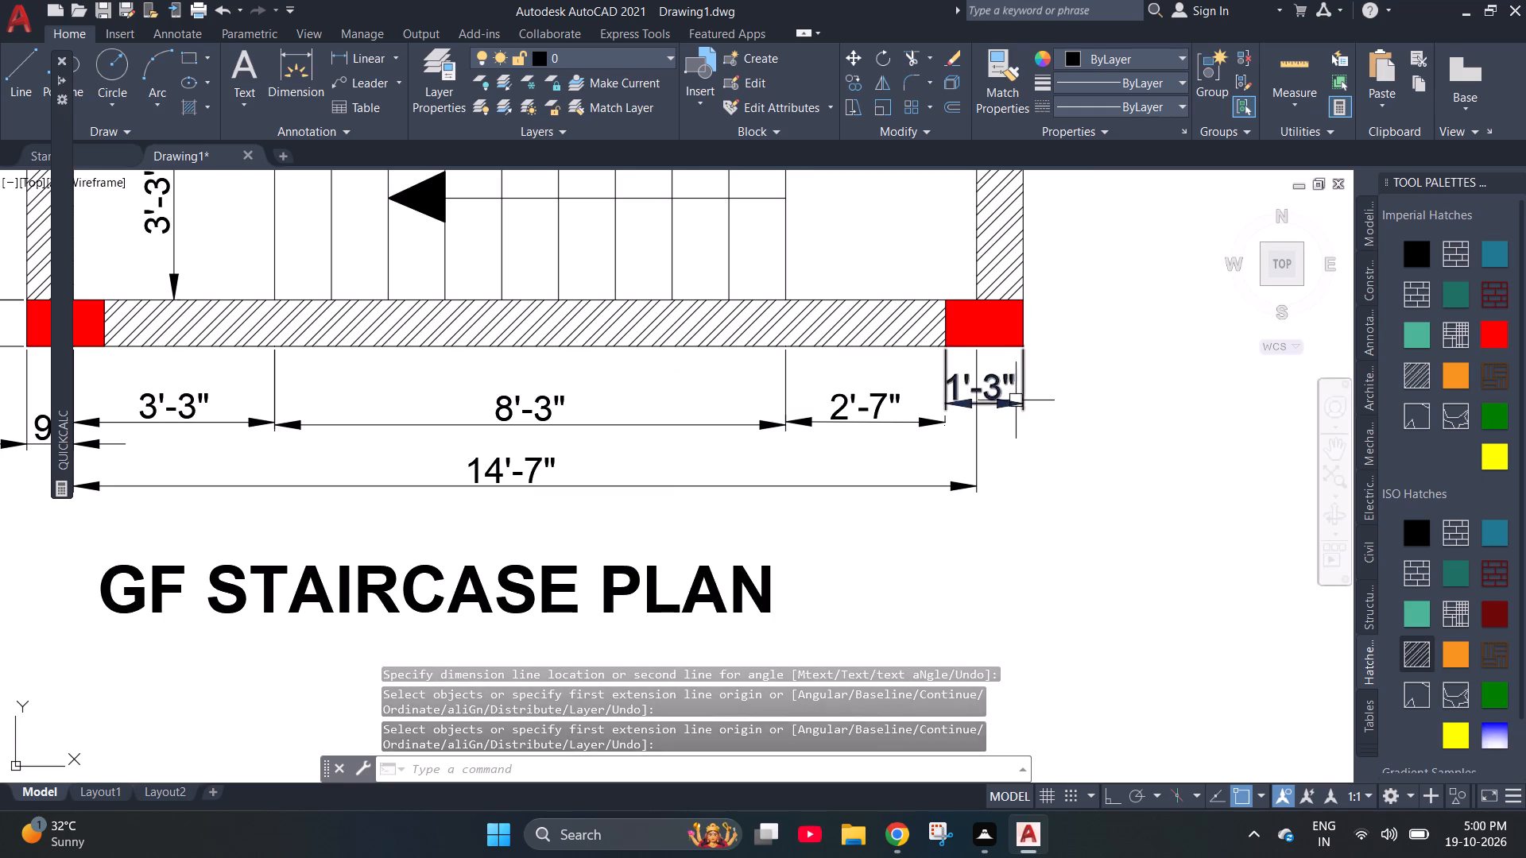
pyautogui.click(1015, 402)
pyautogui.click(972, 404)
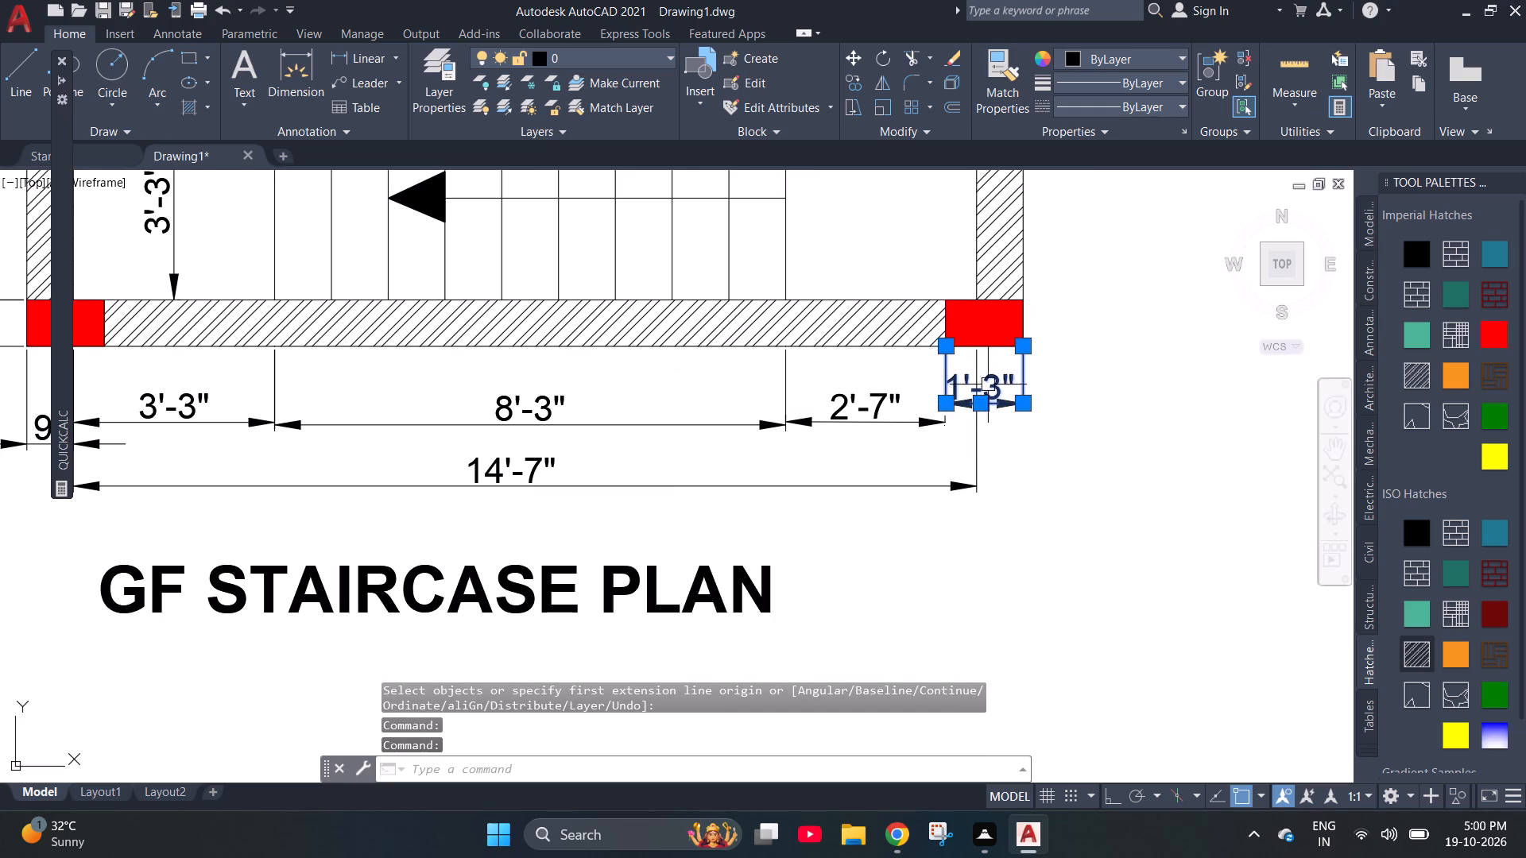
pyautogui.click(984, 402)
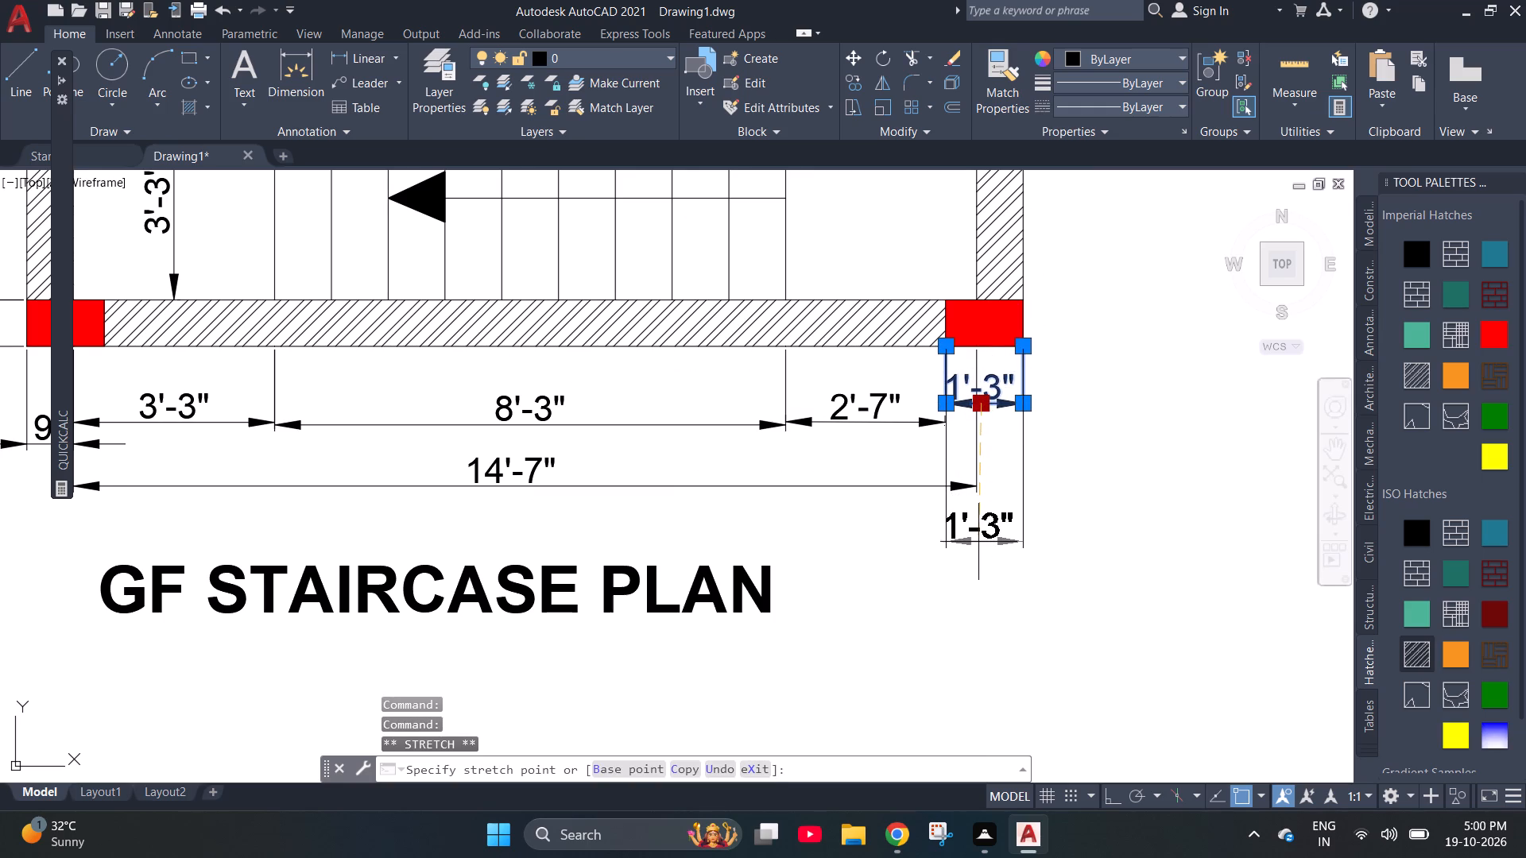
pyautogui.click(986, 536)
pyautogui.press('Escape')
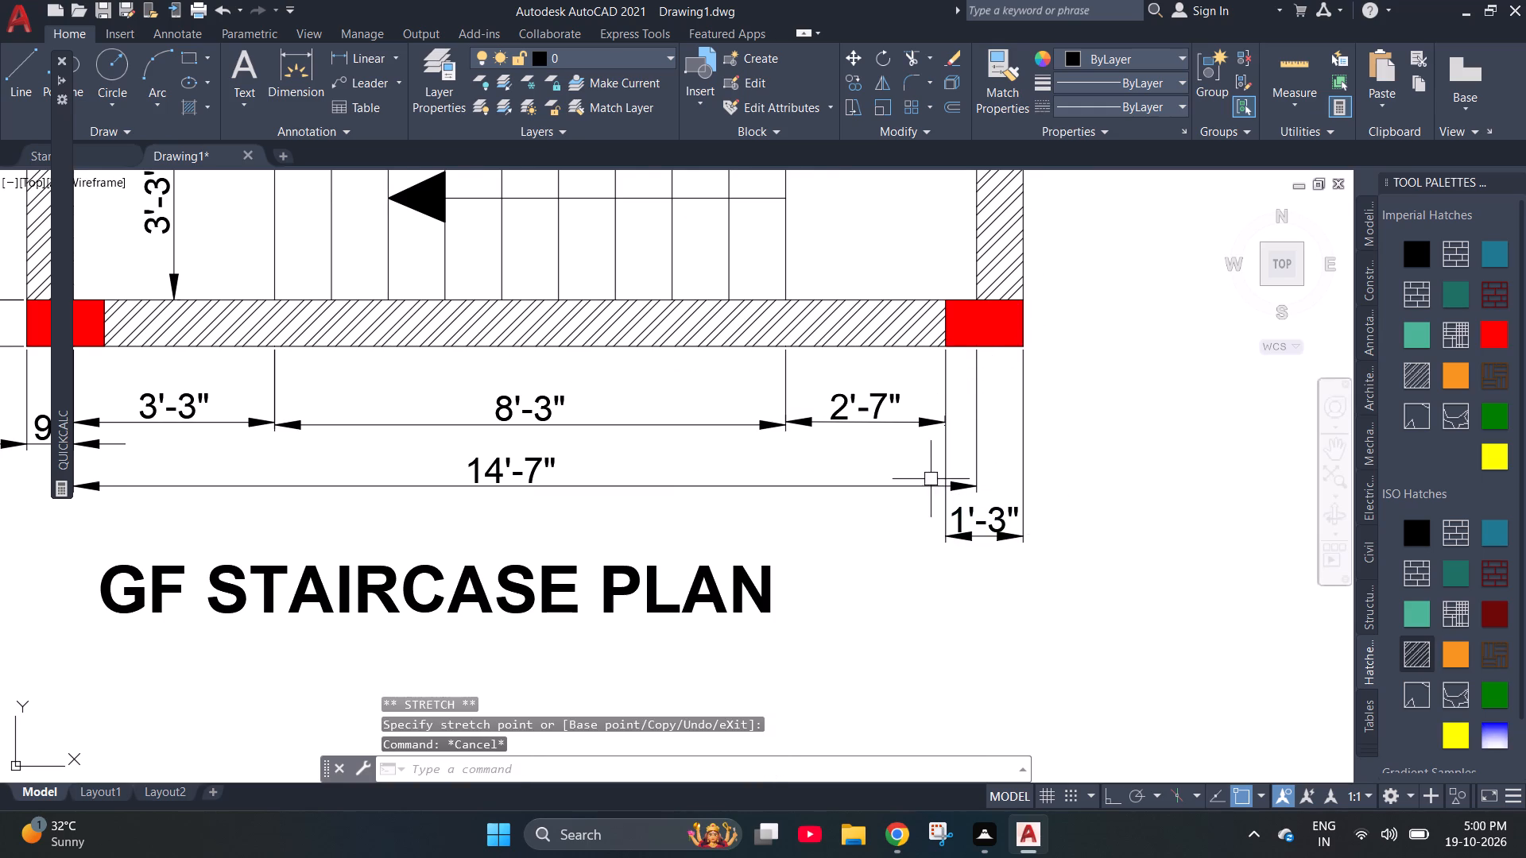
# Reposition the overall inner-length dimension line between the lower dimension row and the plan title.
pyautogui.scroll(-1, 1022, 484)
pyautogui.click(826, 482)
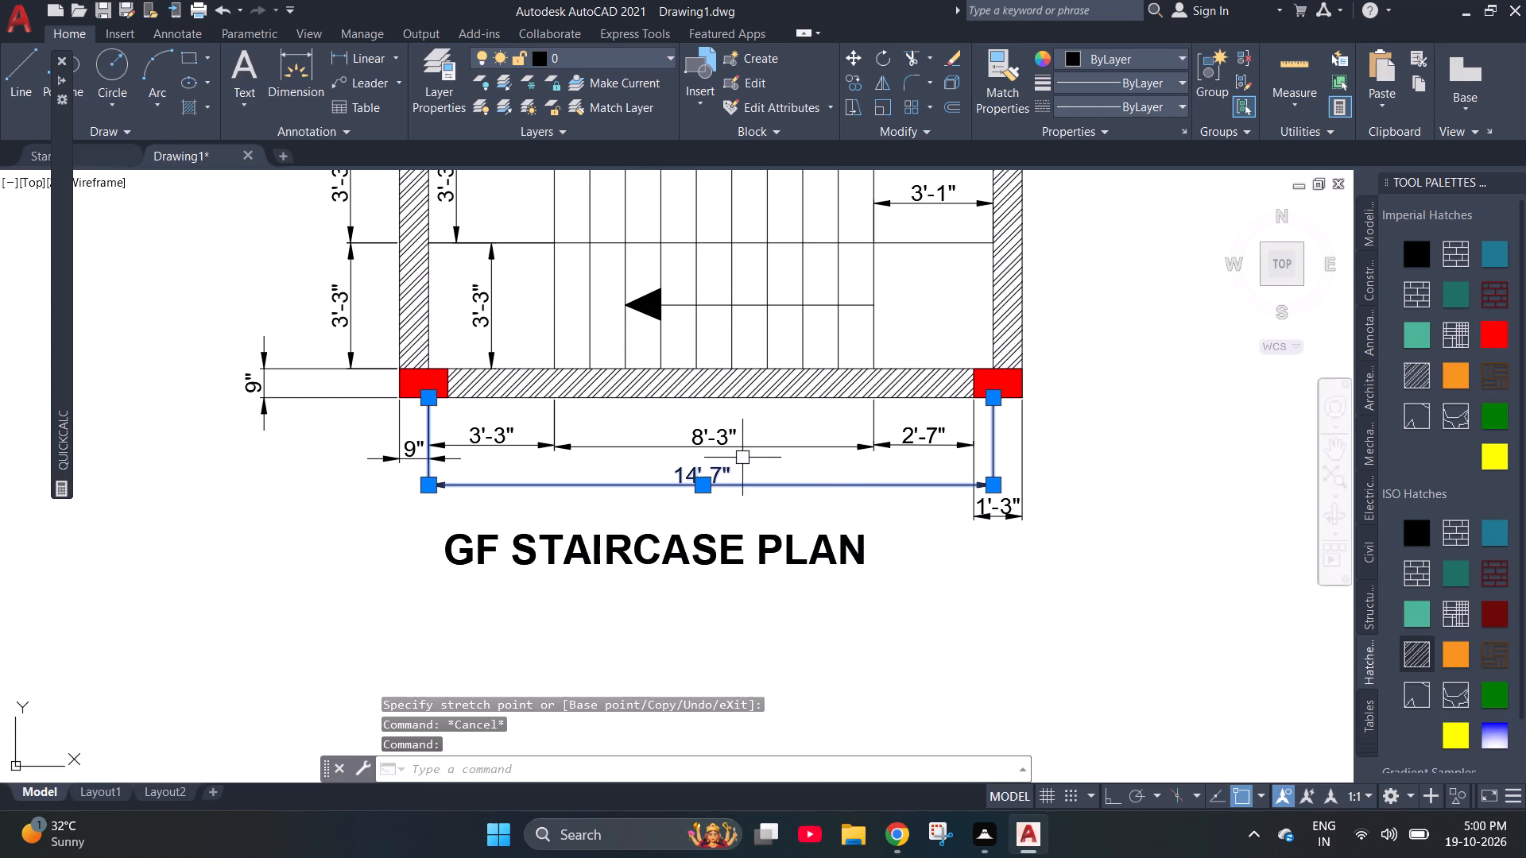
pyautogui.click(703, 493)
pyautogui.click(707, 516)
pyautogui.click(707, 516)
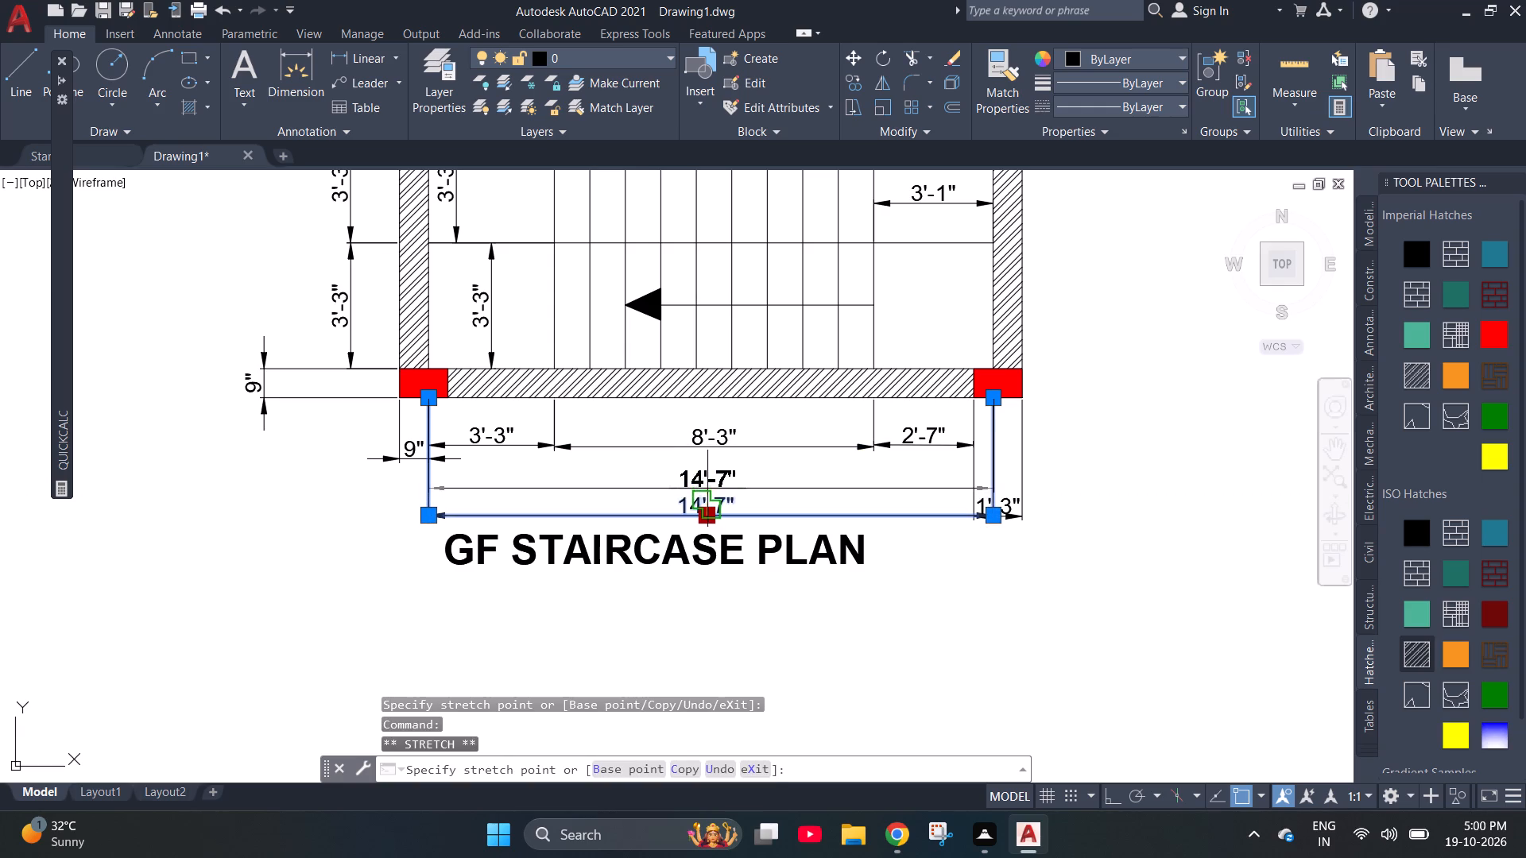
pyautogui.click(709, 481)
pyautogui.press('Escape')
pyautogui.press('Escape')
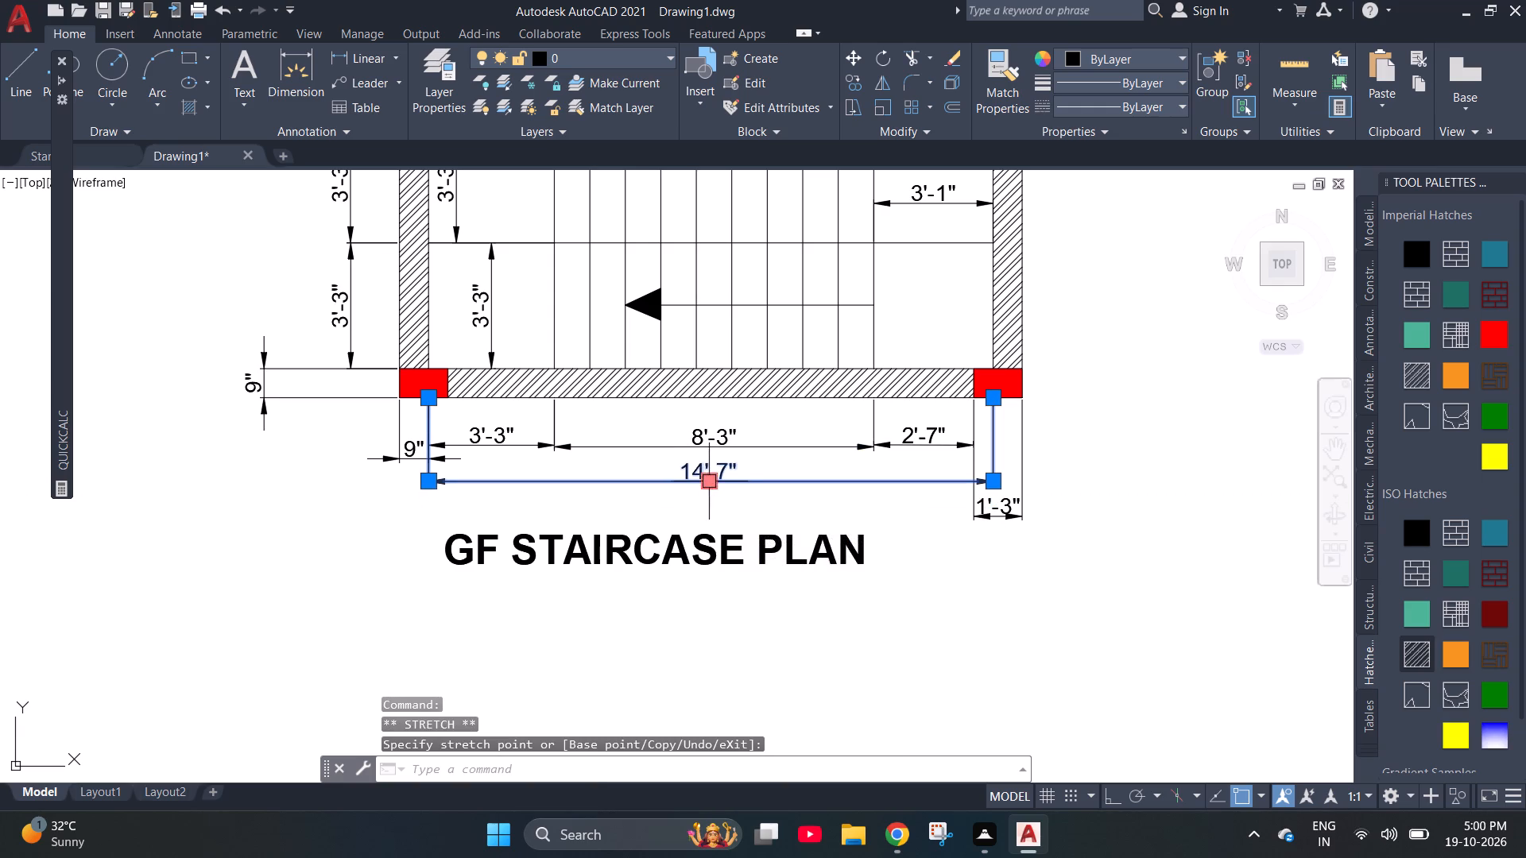
pyautogui.press('Escape')
pyautogui.scroll(-1, 712, 551)
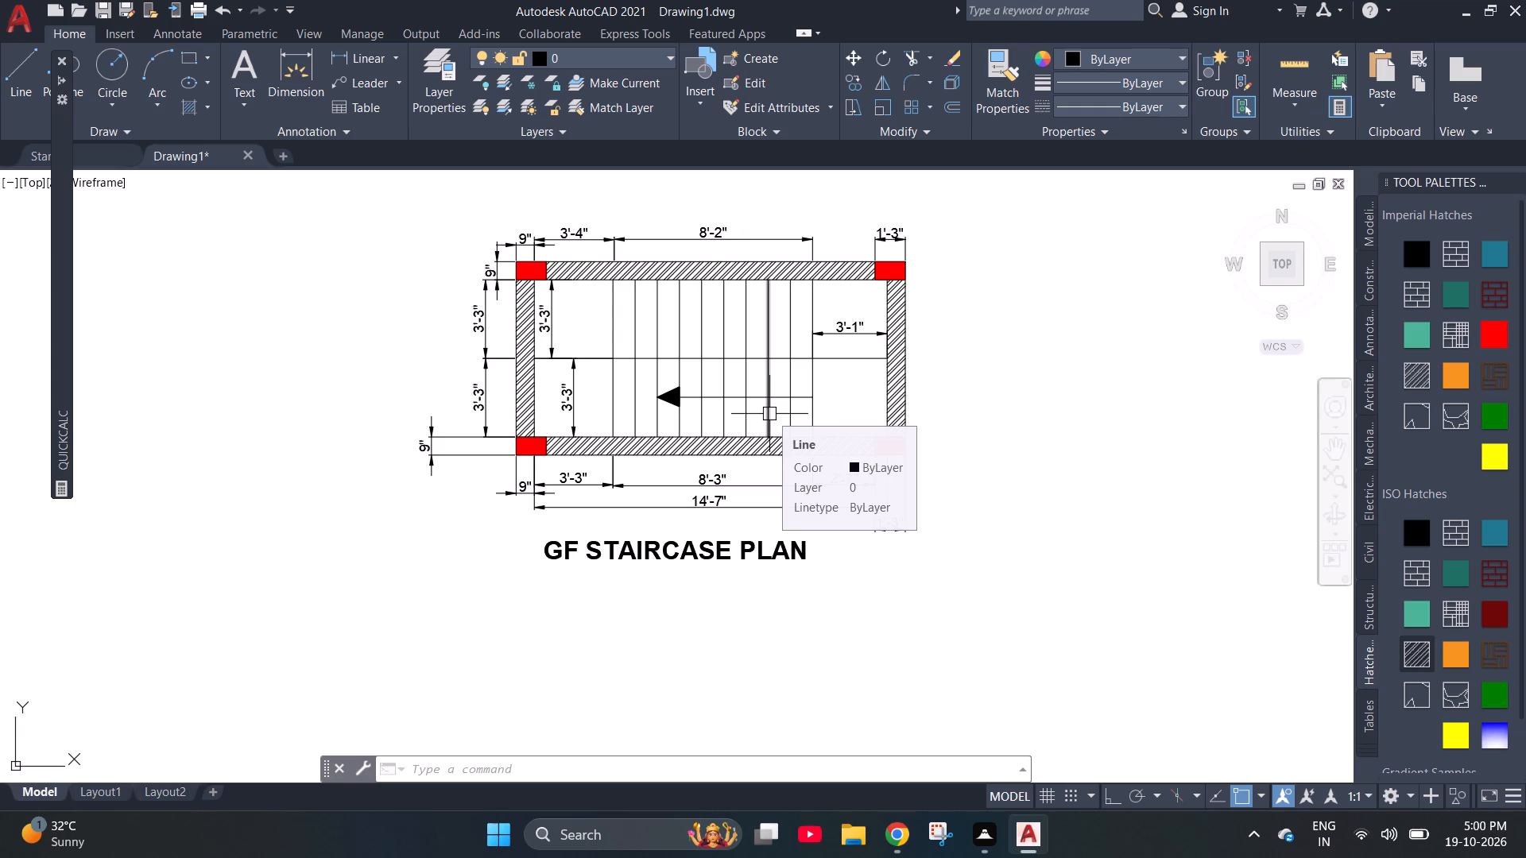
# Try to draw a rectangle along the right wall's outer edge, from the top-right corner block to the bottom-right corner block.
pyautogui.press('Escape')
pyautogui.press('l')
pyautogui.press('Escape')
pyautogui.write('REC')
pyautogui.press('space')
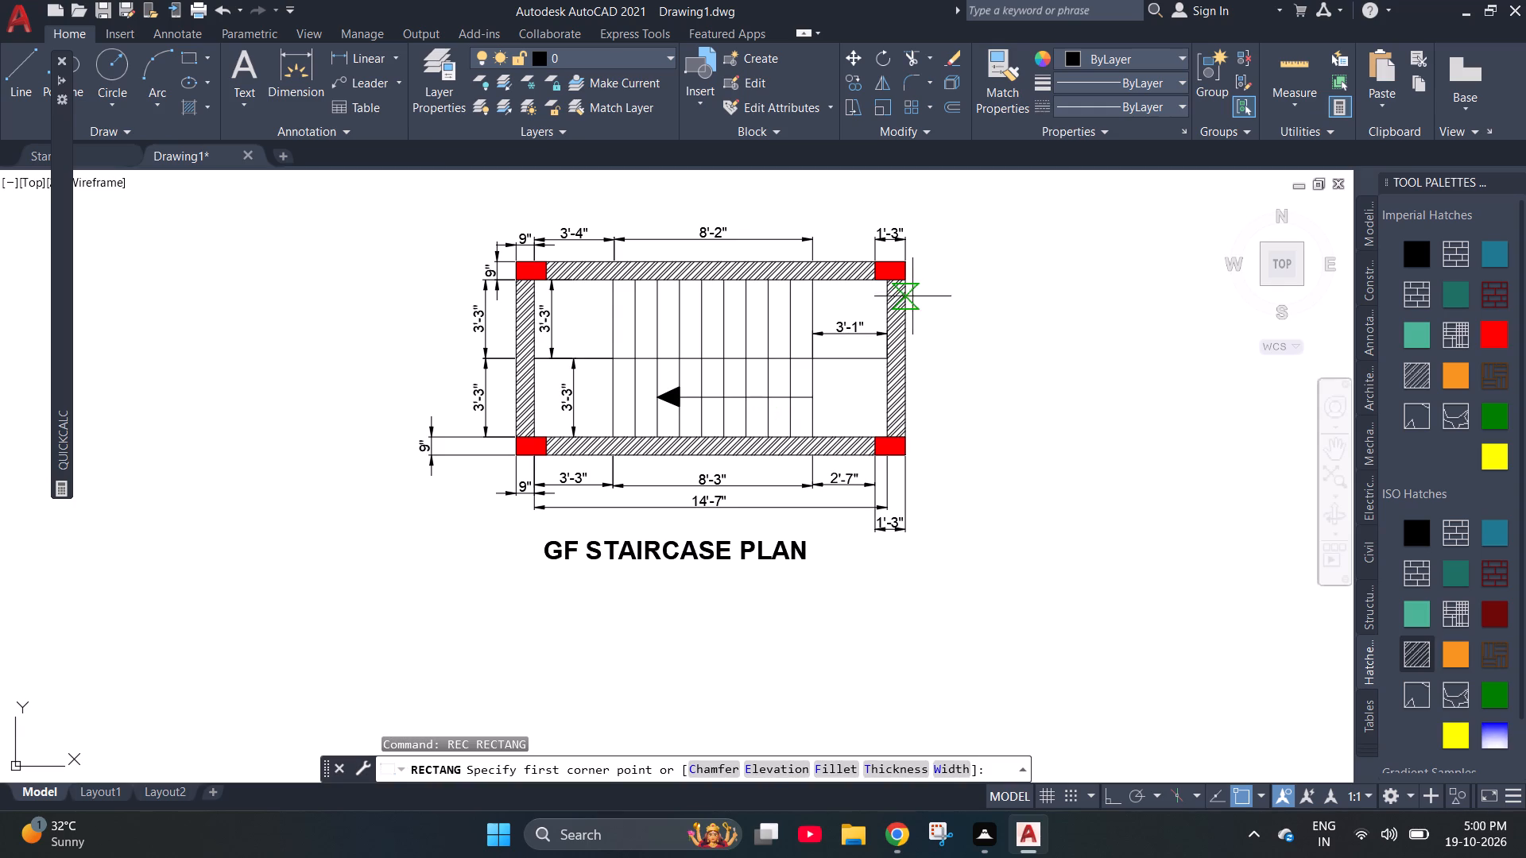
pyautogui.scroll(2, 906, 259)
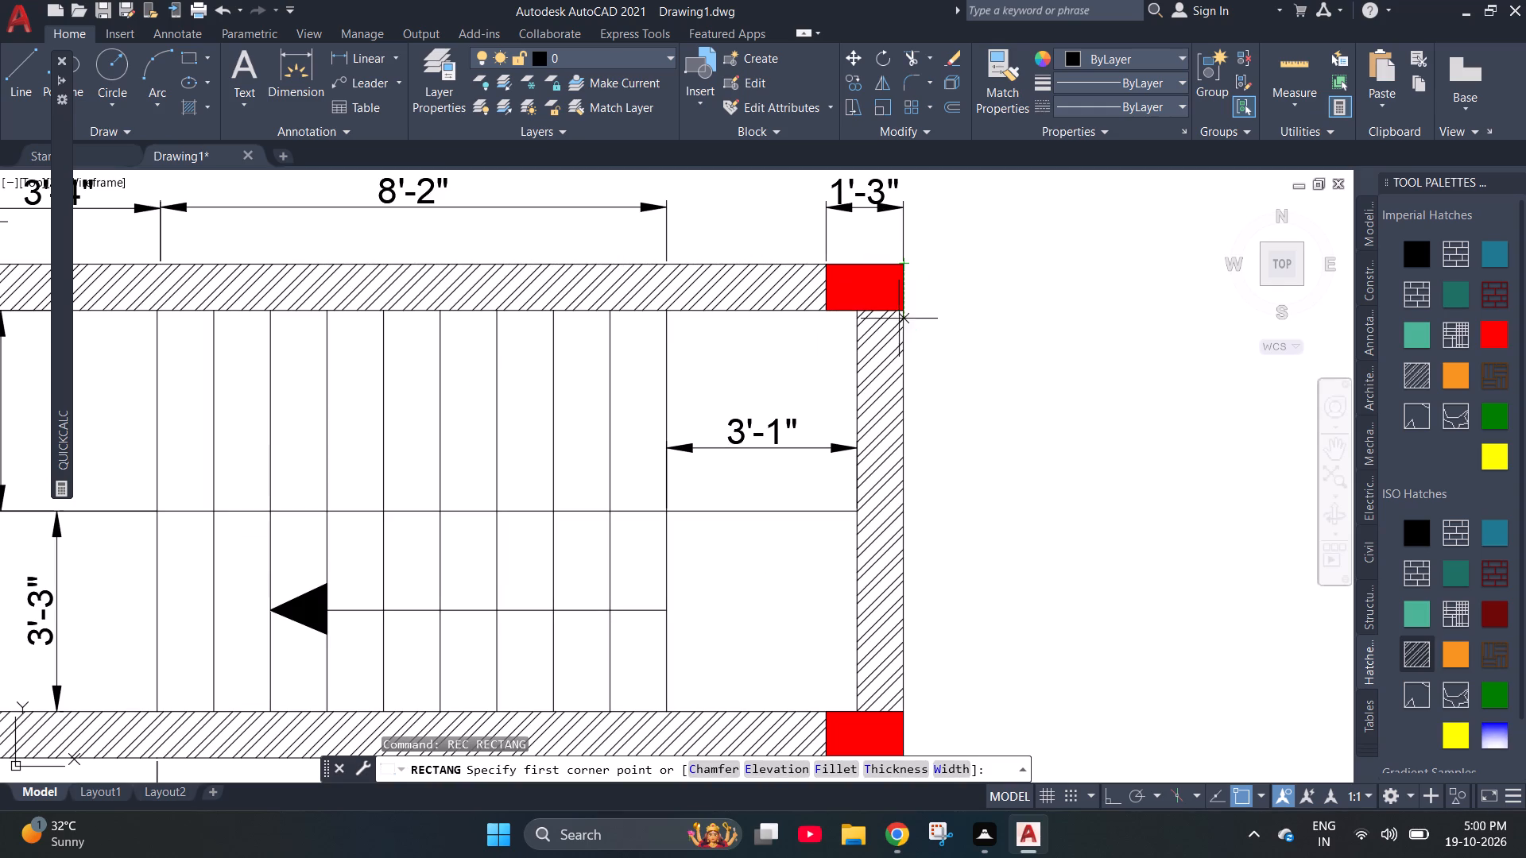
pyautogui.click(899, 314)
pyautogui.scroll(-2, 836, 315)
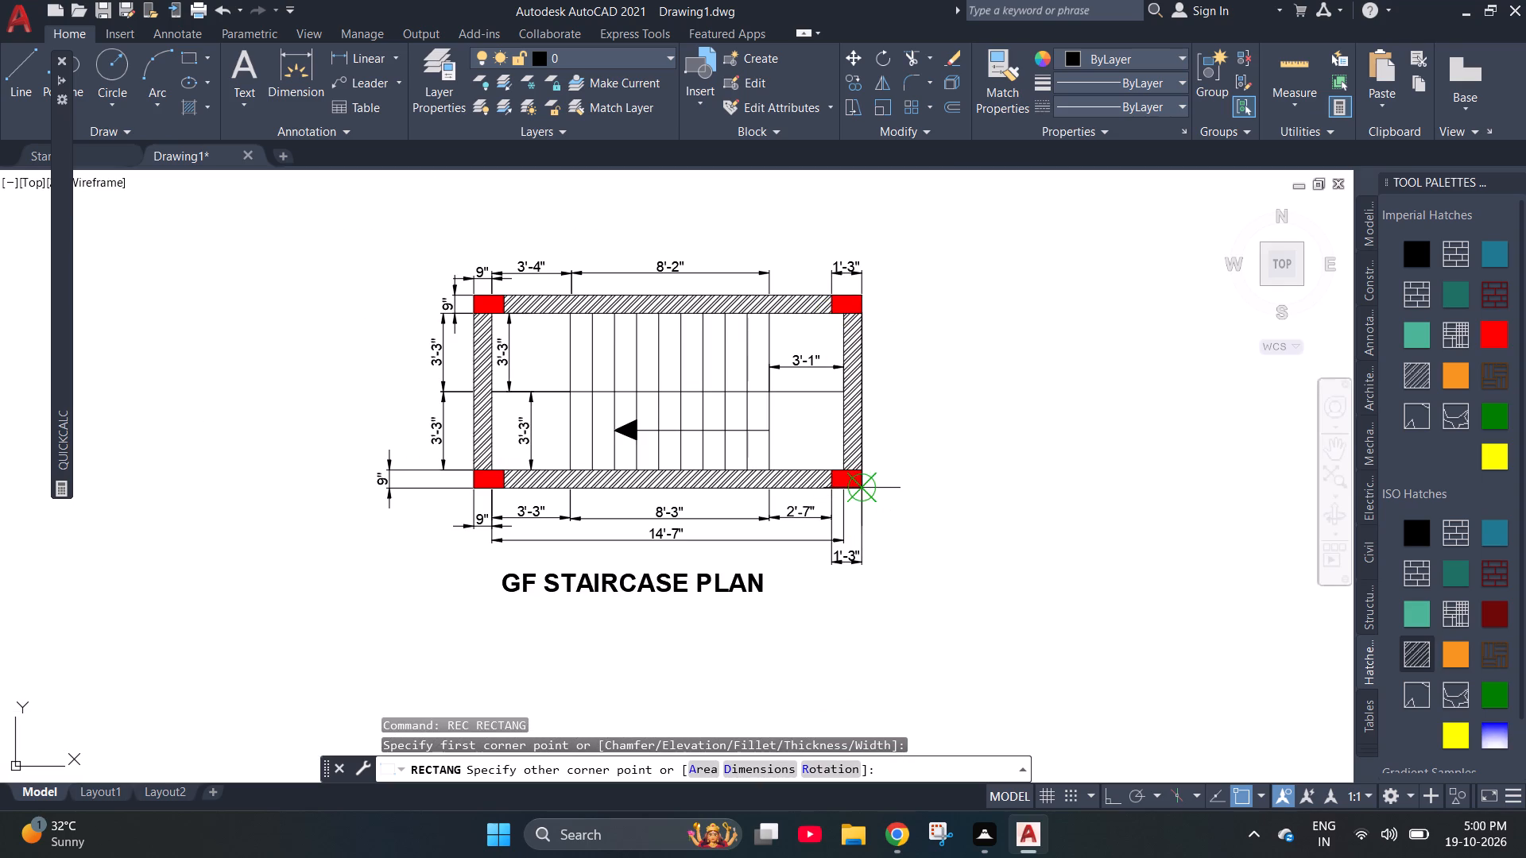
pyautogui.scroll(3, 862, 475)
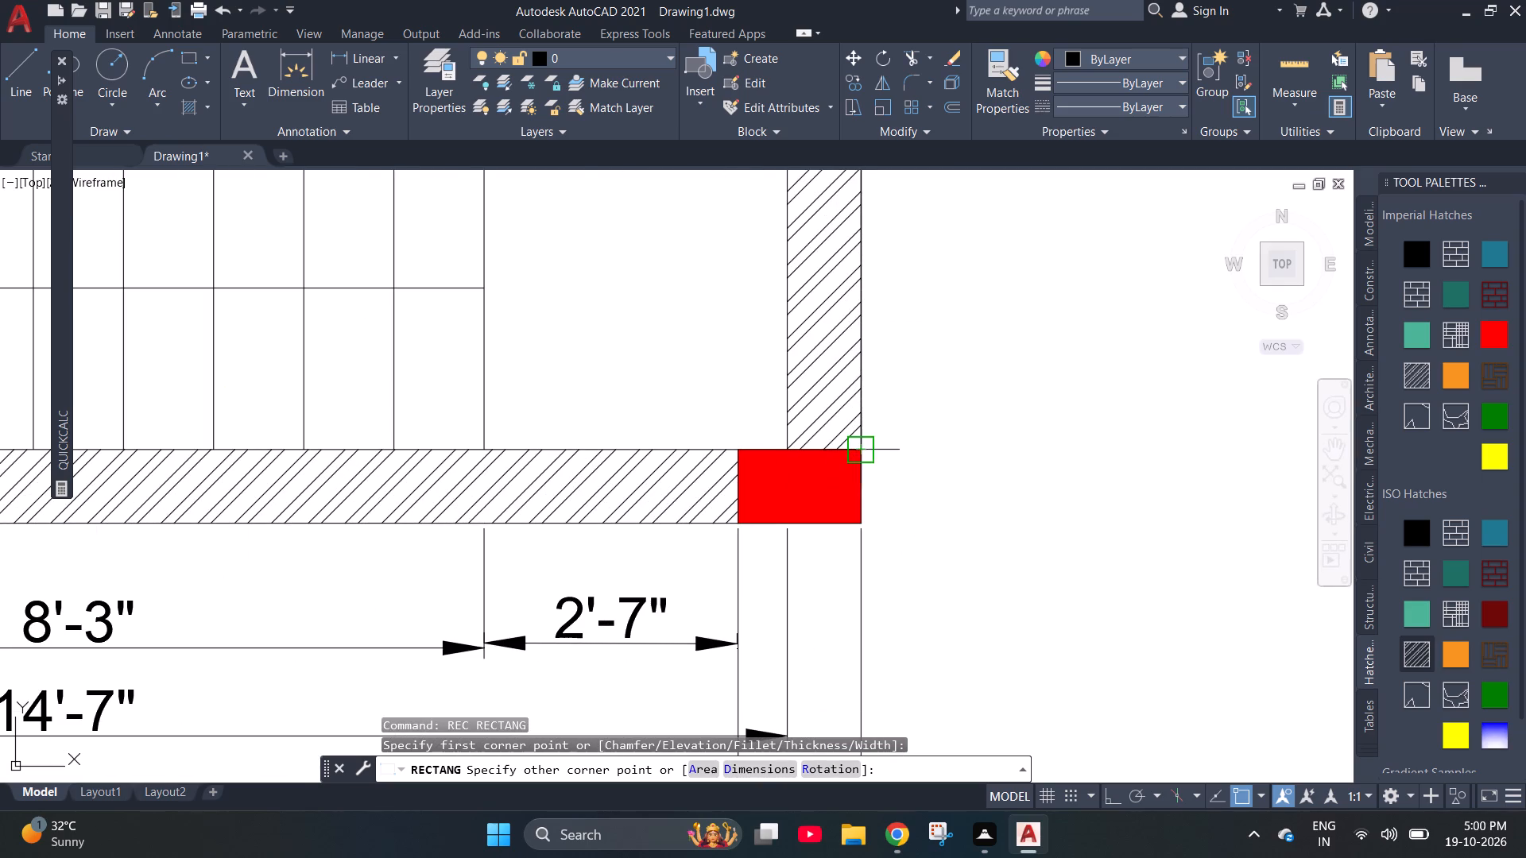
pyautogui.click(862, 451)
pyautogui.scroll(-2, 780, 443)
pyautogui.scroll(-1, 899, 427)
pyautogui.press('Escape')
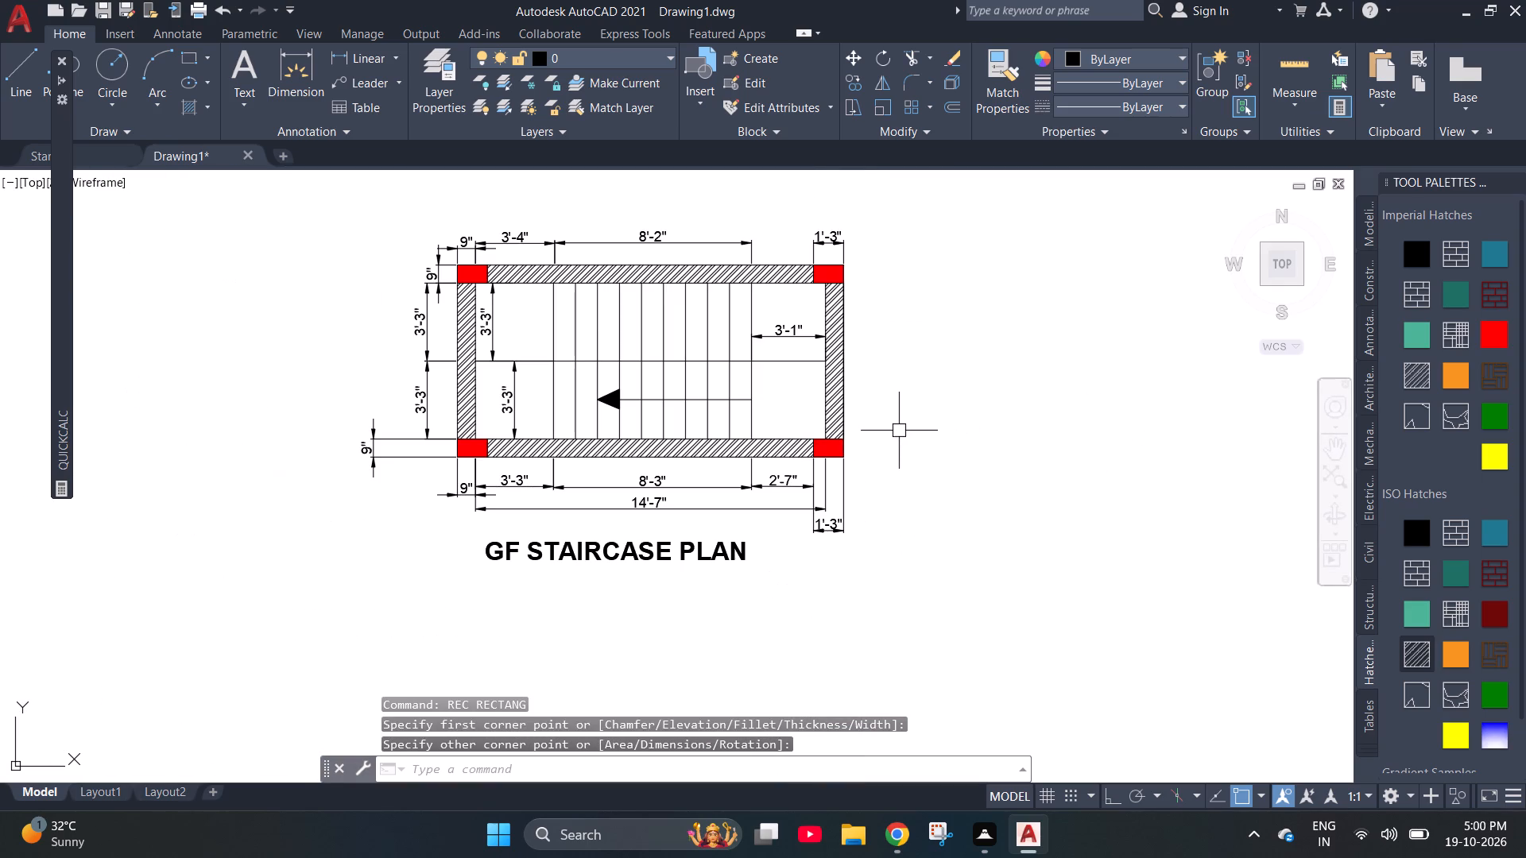
# Draw a narrow rectangle outside the right wall, spanning the height between the top-right and bottom-right corner blocks.
pyautogui.write('RE')
pyautogui.write('C')
pyautogui.press('space')
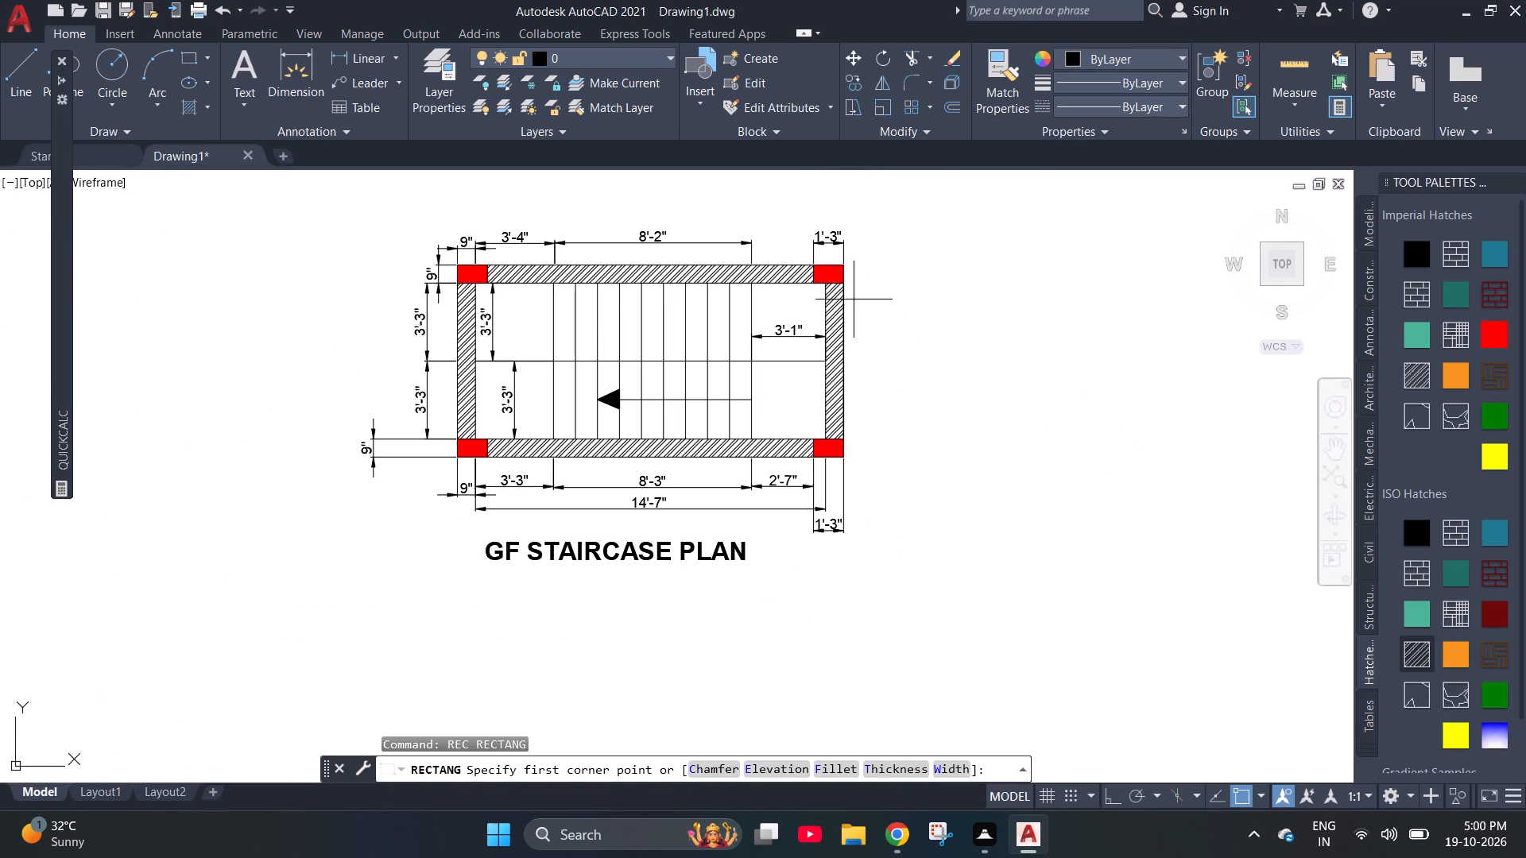
pyautogui.click(843, 285)
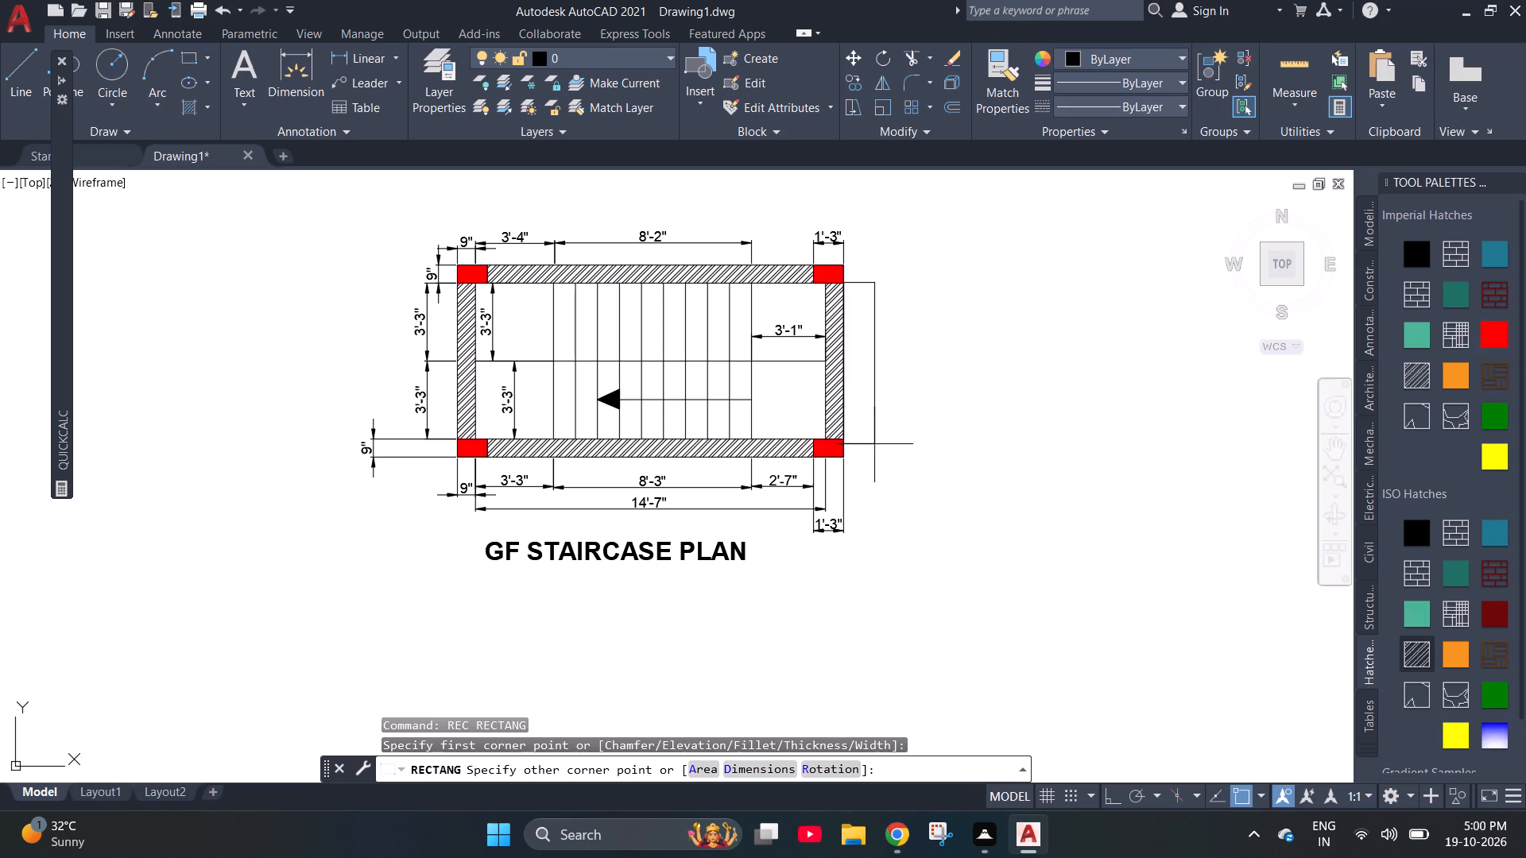
pyautogui.scroll(2, 864, 438)
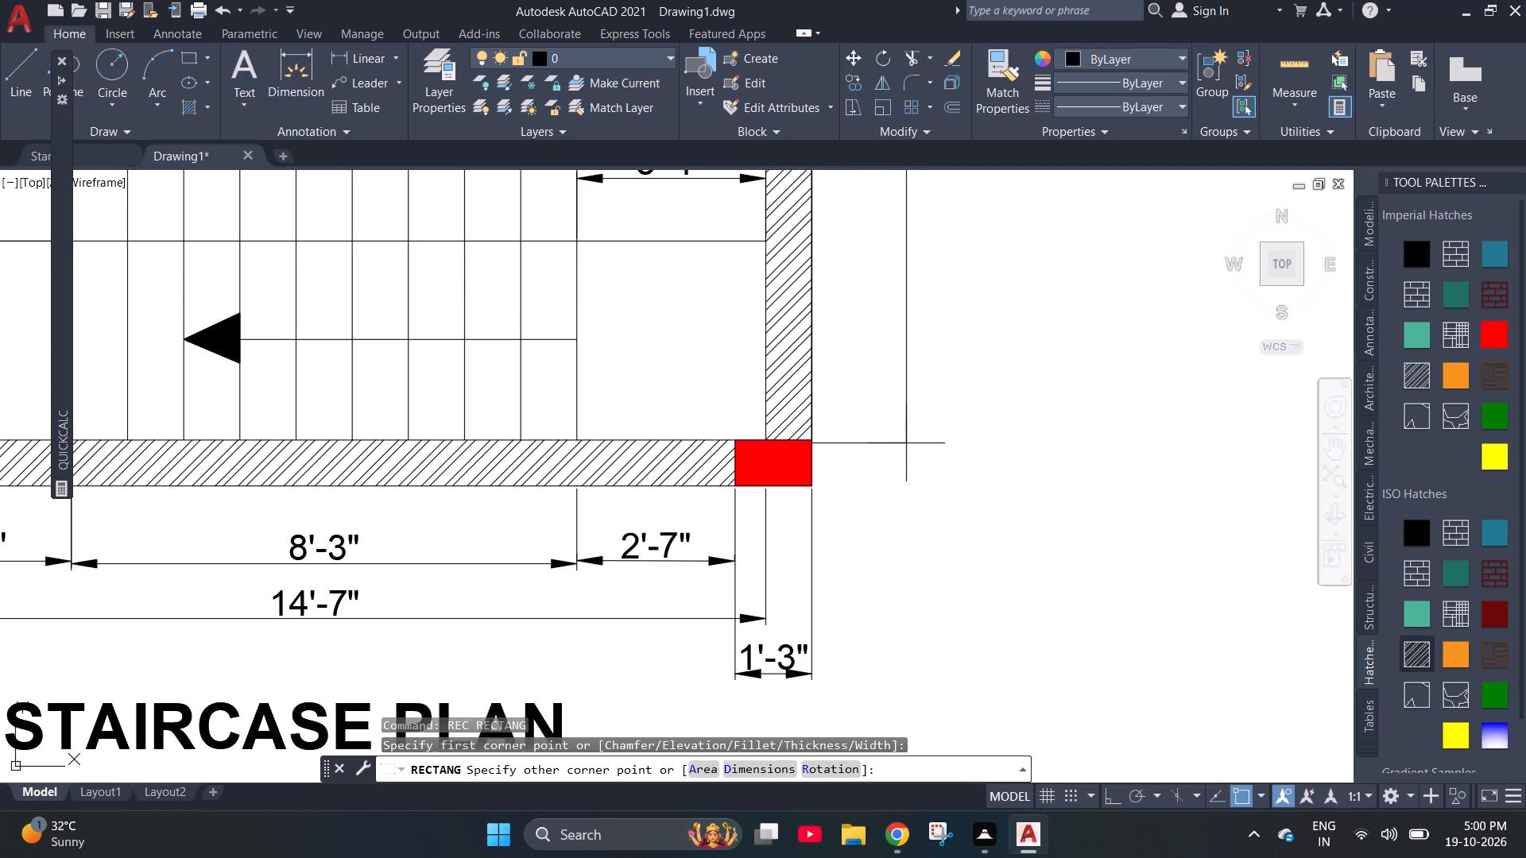
pyautogui.click(908, 441)
pyautogui.scroll(-2, 964, 583)
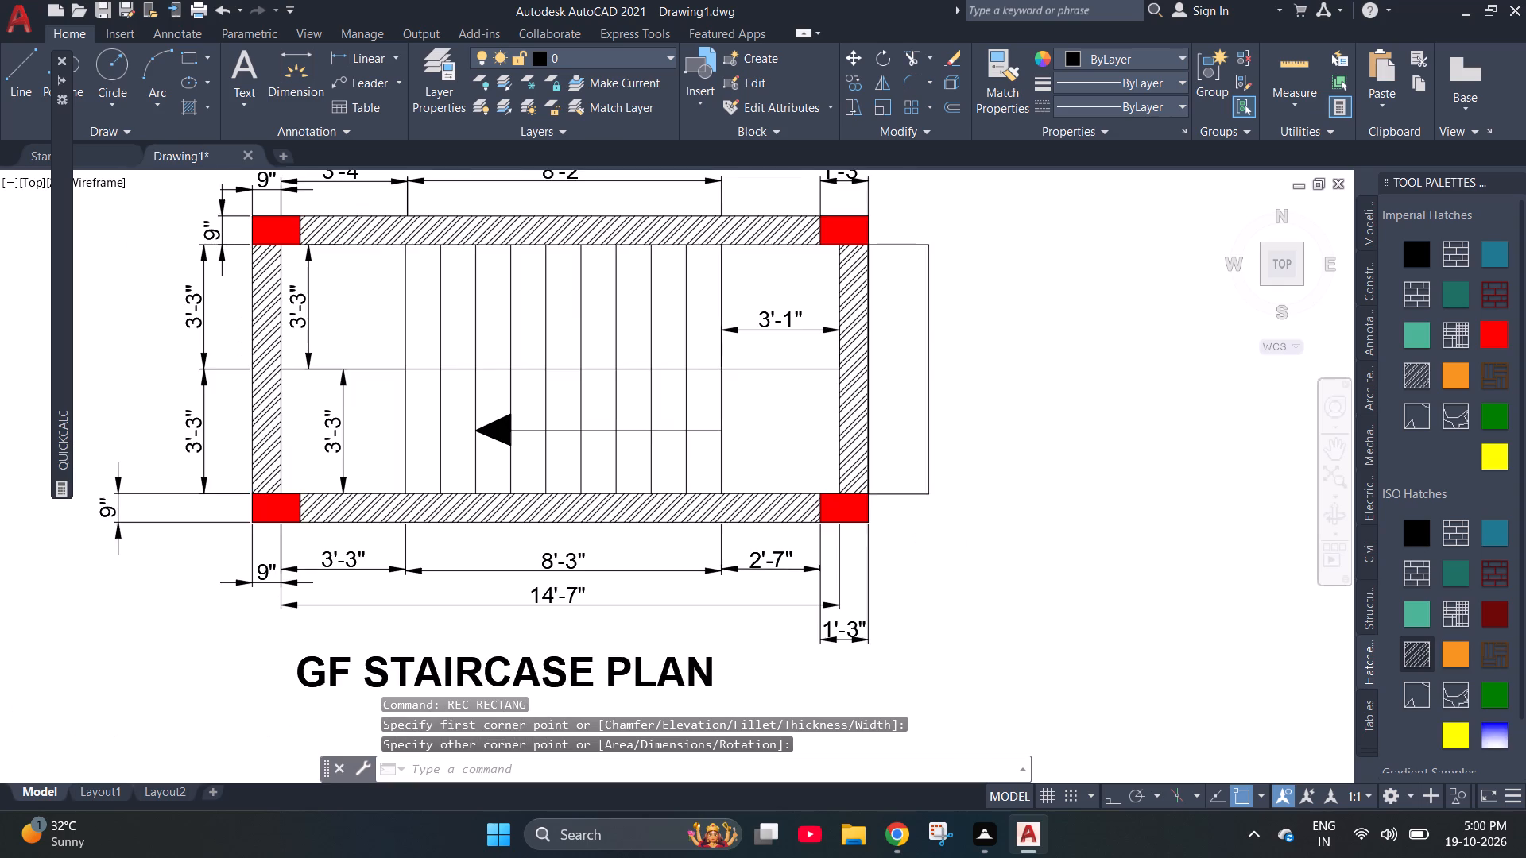
pyautogui.scroll(-1, 966, 579)
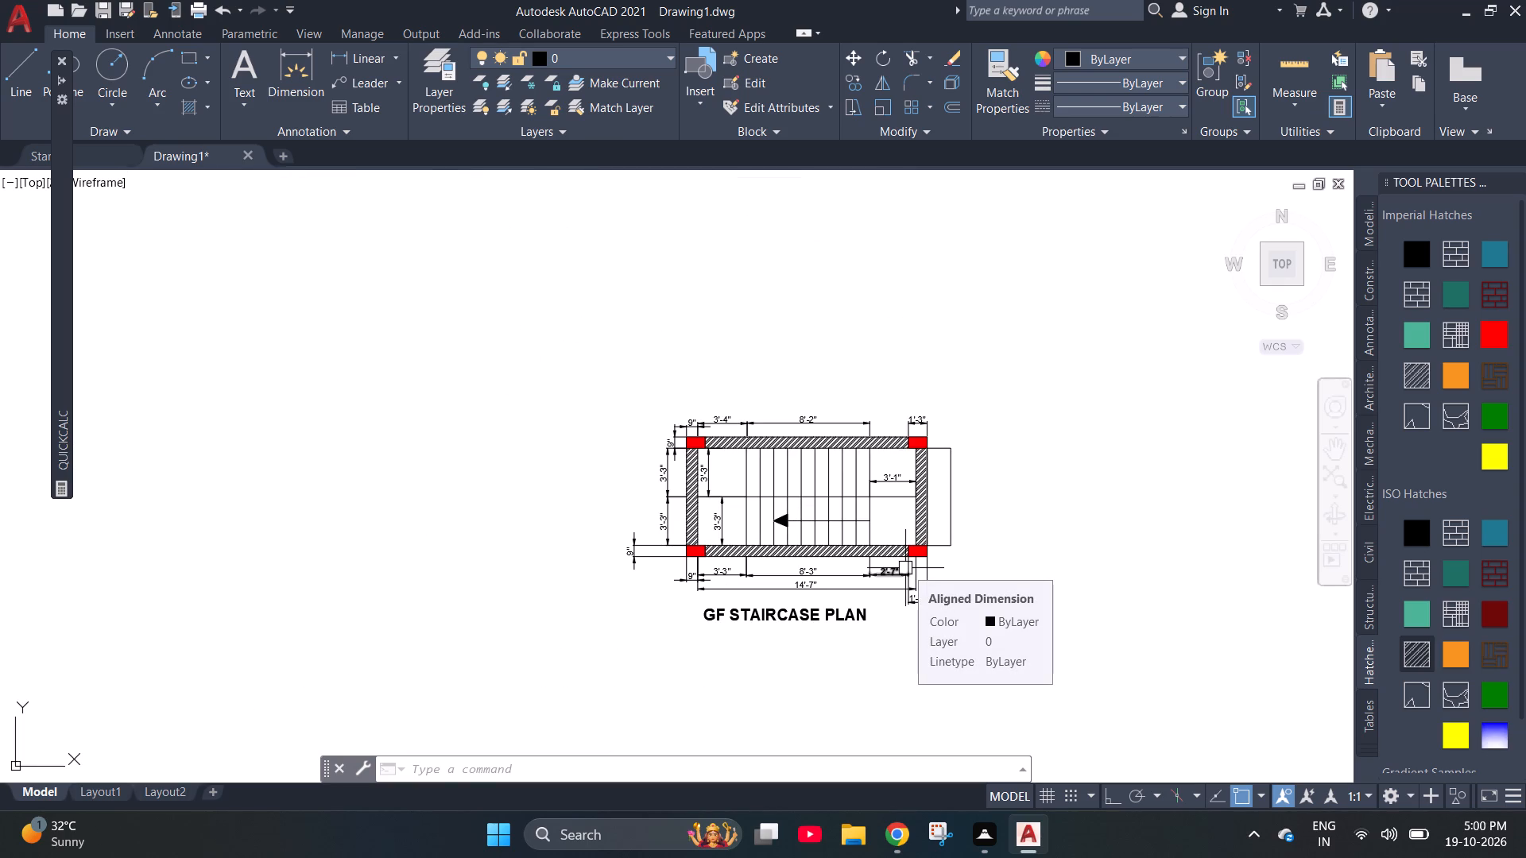
pyautogui.press('Escape')
pyautogui.press('u')
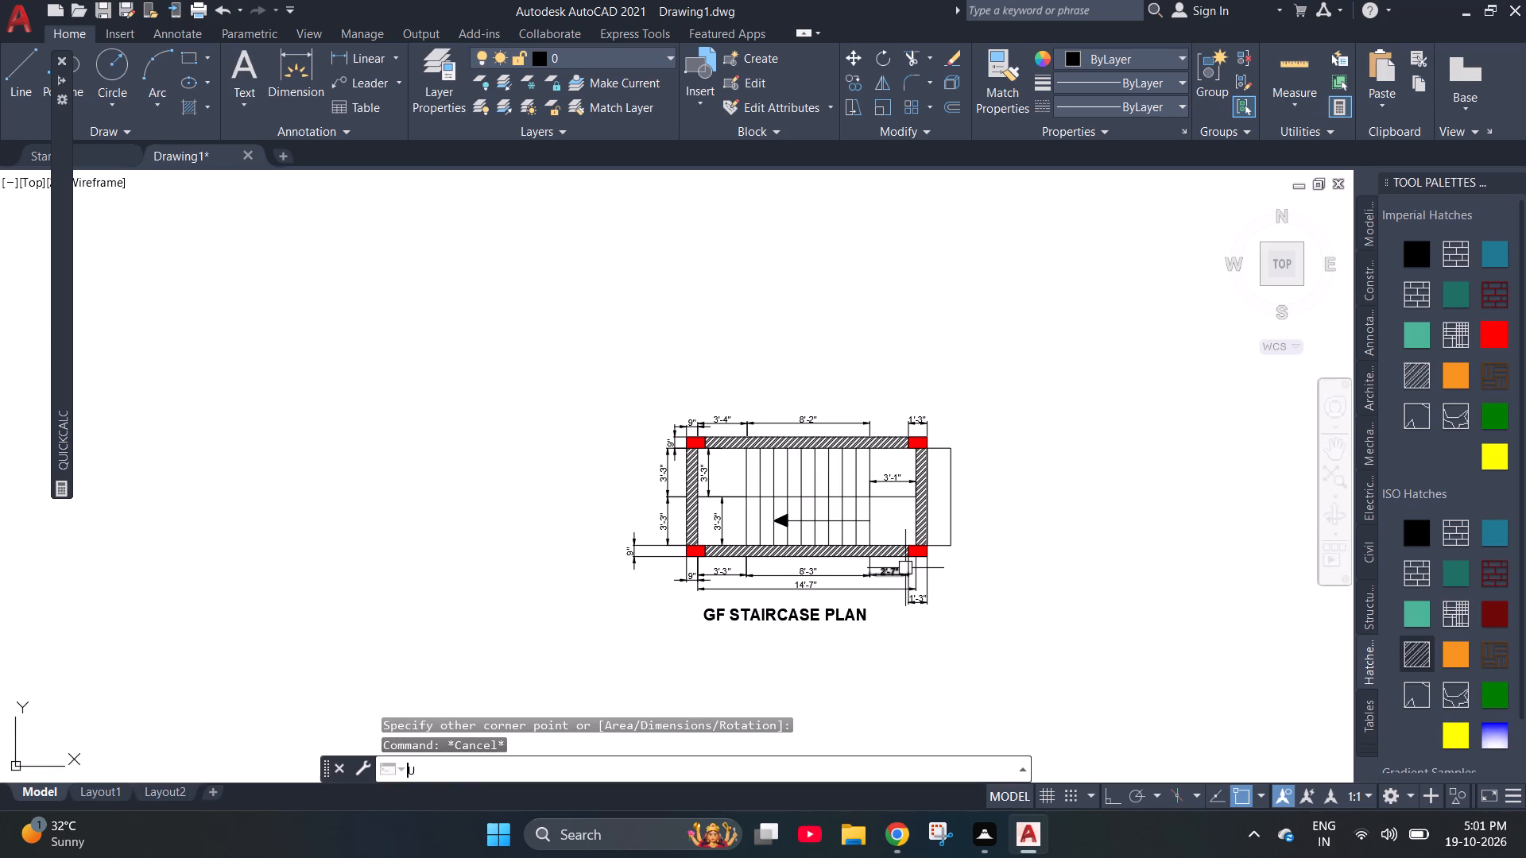
pyautogui.press('Escape')
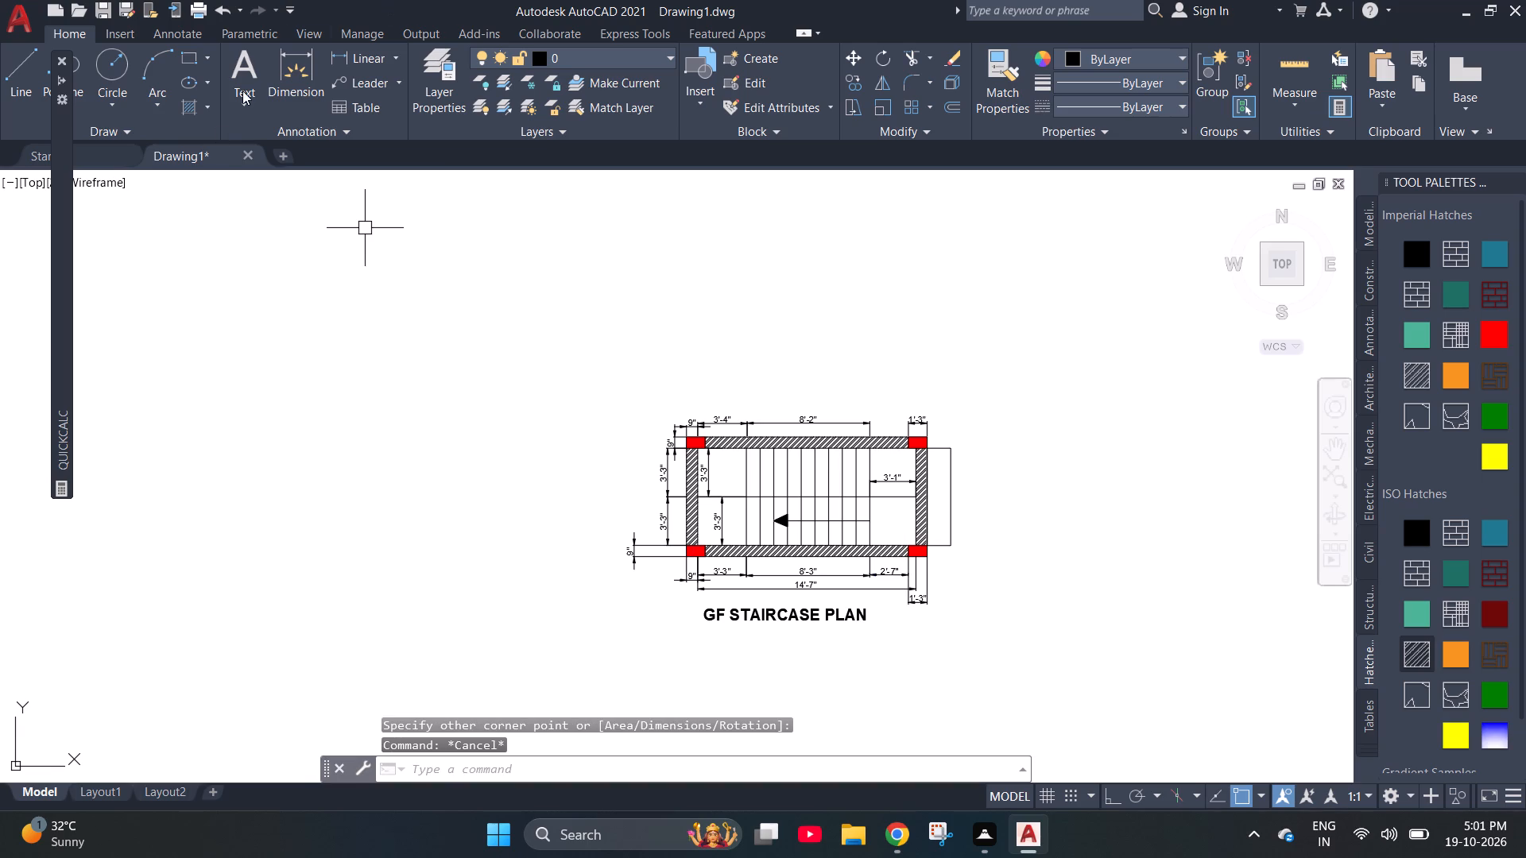
# Add the multiline text UP on the right landing, beside the tail of the direction arrow.
pyautogui.click(242, 91)
pyautogui.click(252, 139)
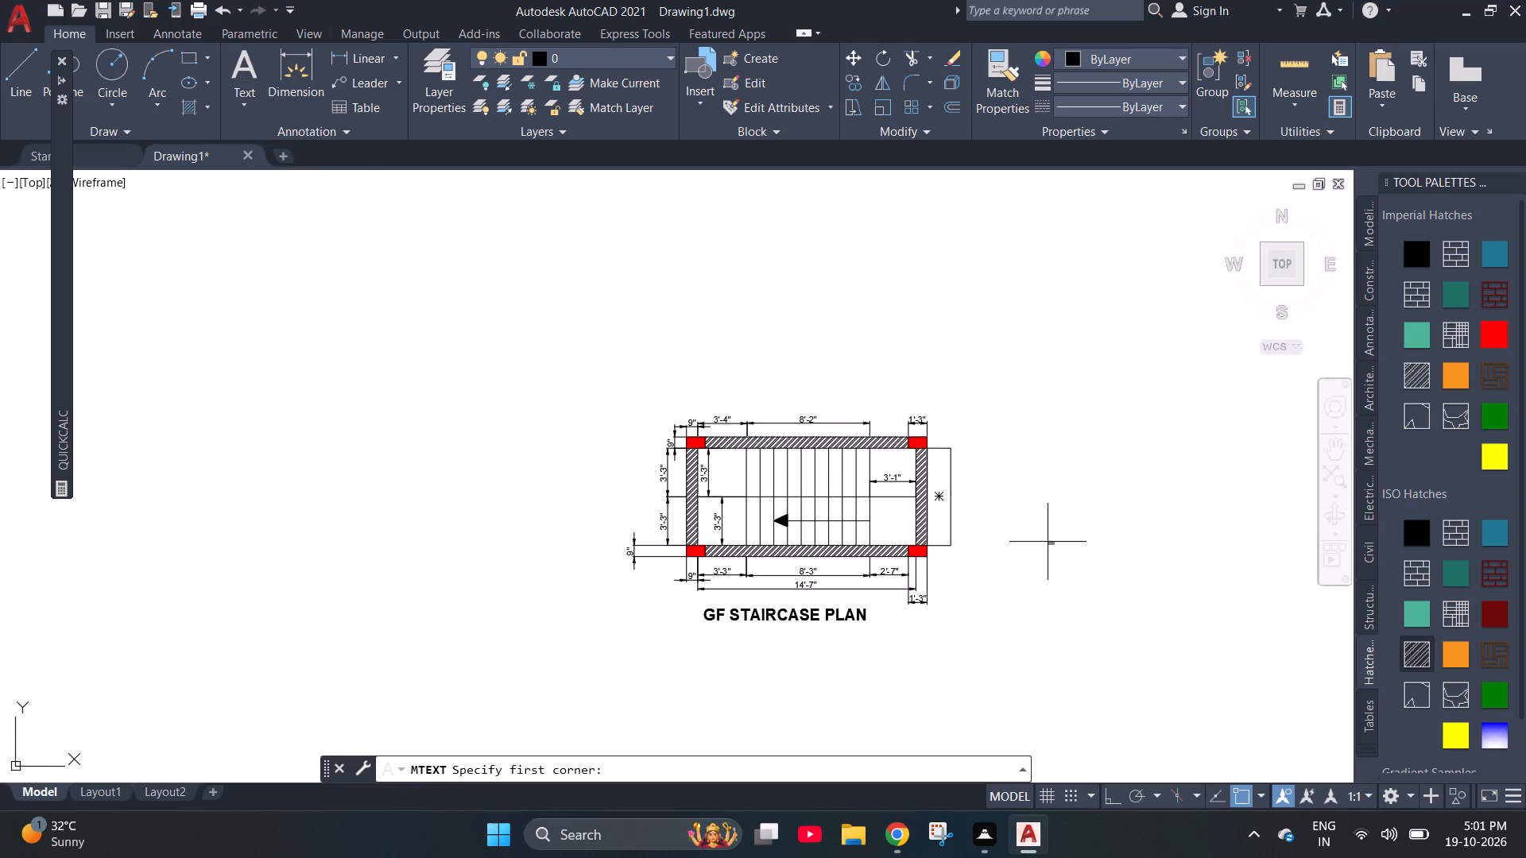
pyautogui.scroll(5, 808, 516)
pyautogui.scroll(-2, 572, 531)
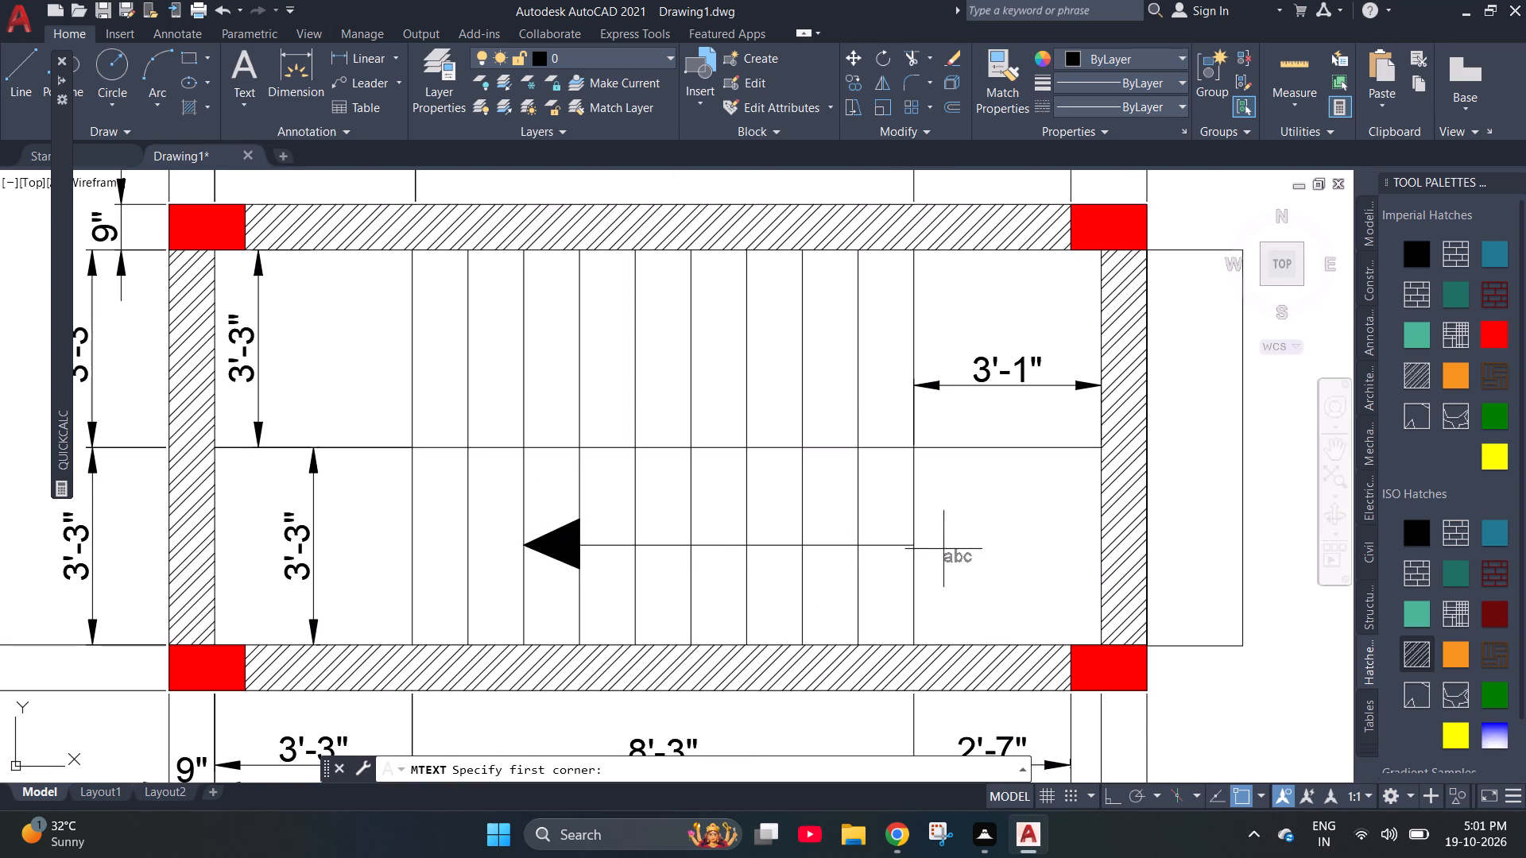
pyautogui.click(947, 512)
pyautogui.click(1044, 578)
pyautogui.click(982, 523)
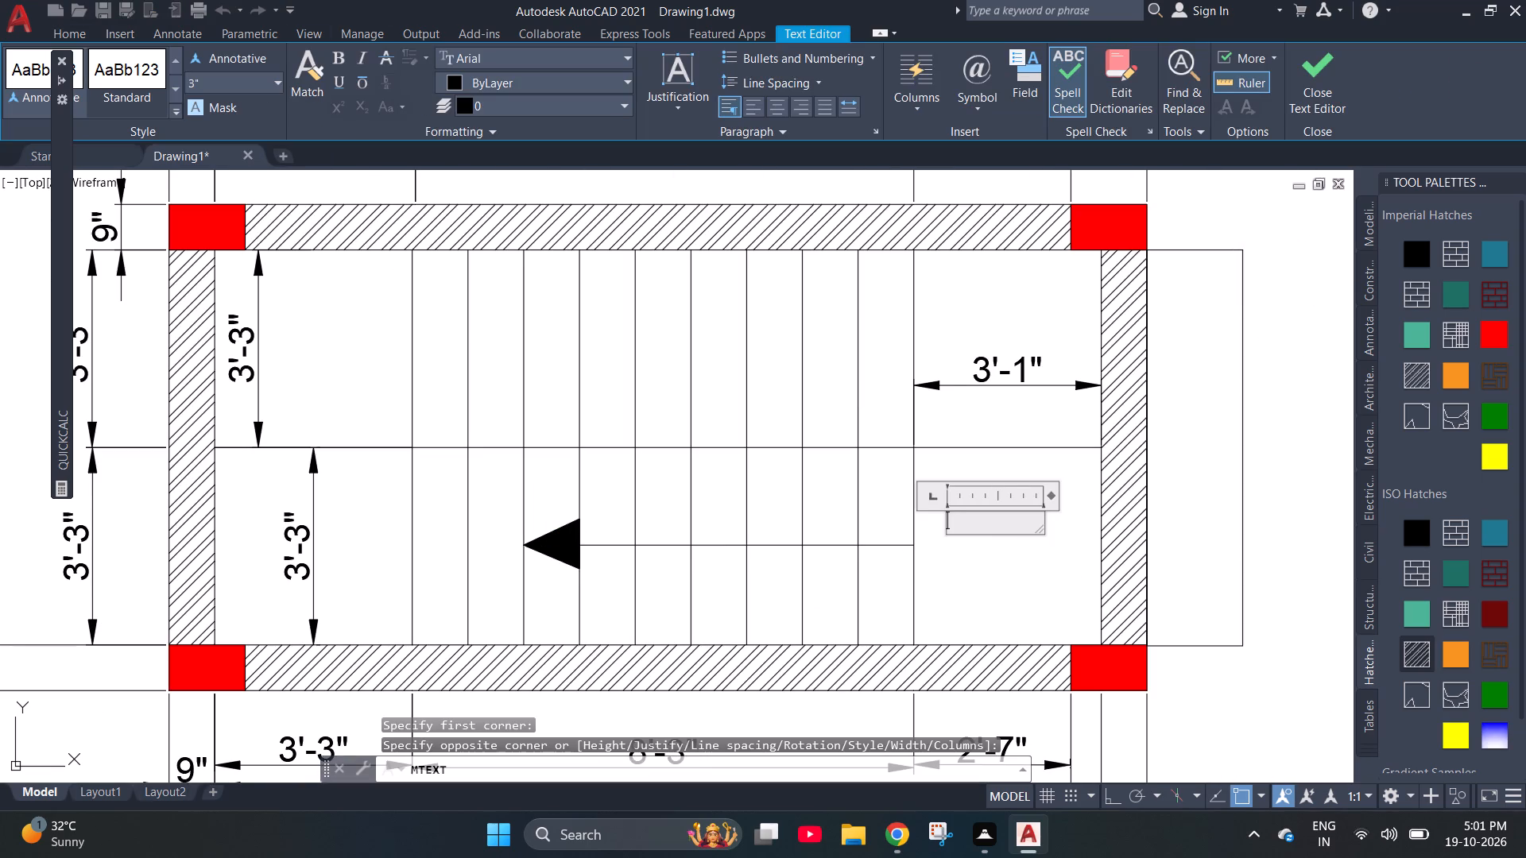
pyautogui.write('UP')
# Make the UP text bold and set its height to 9".
pyautogui.hotkey('ctrl', 'a')
pyautogui.hotkey('ctrl', 'b')
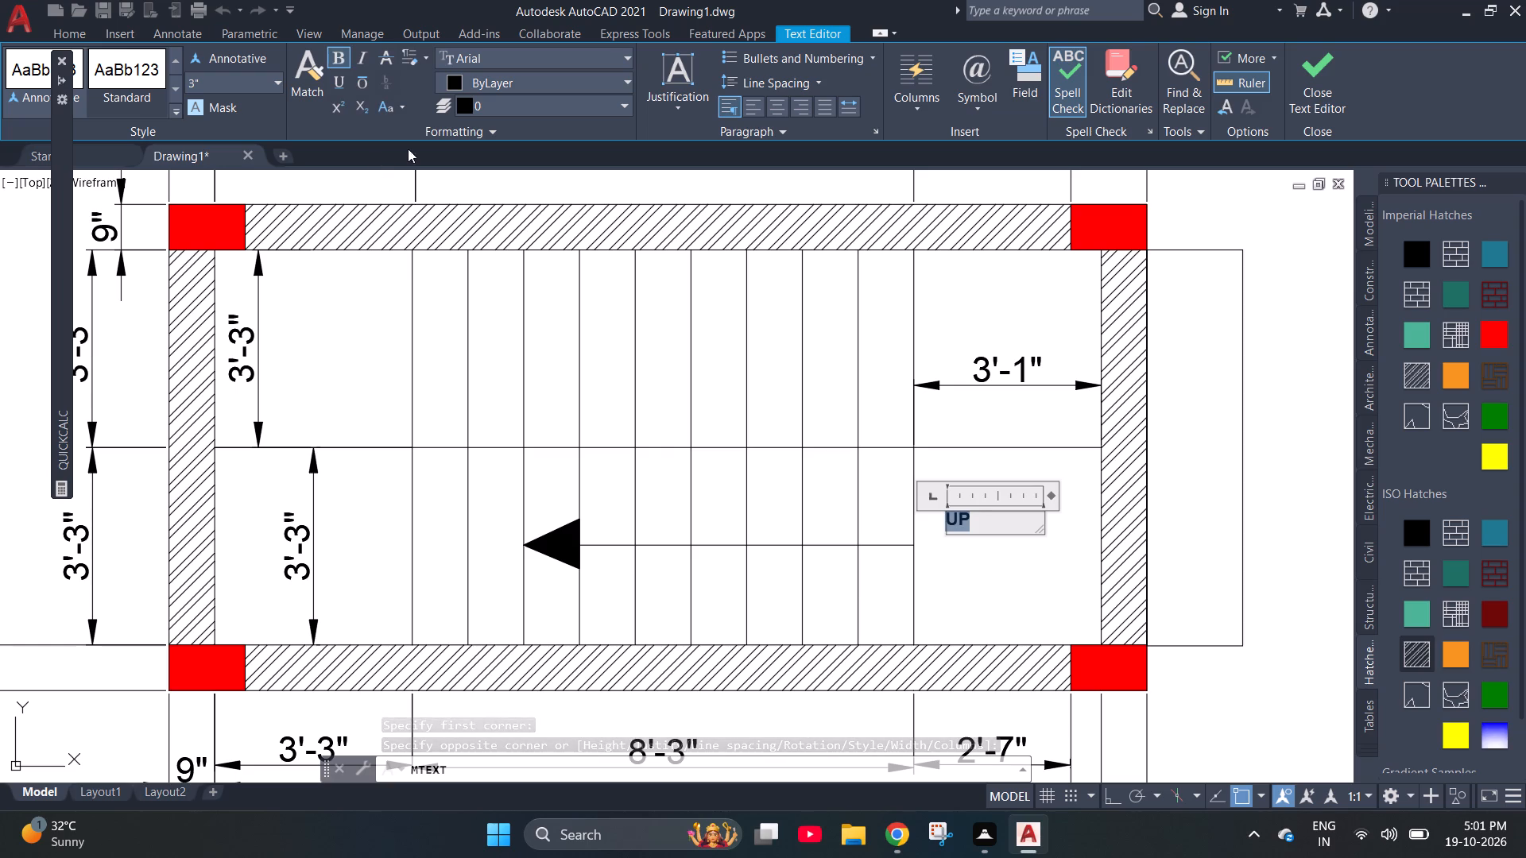
pyautogui.doubleClick(229, 86)
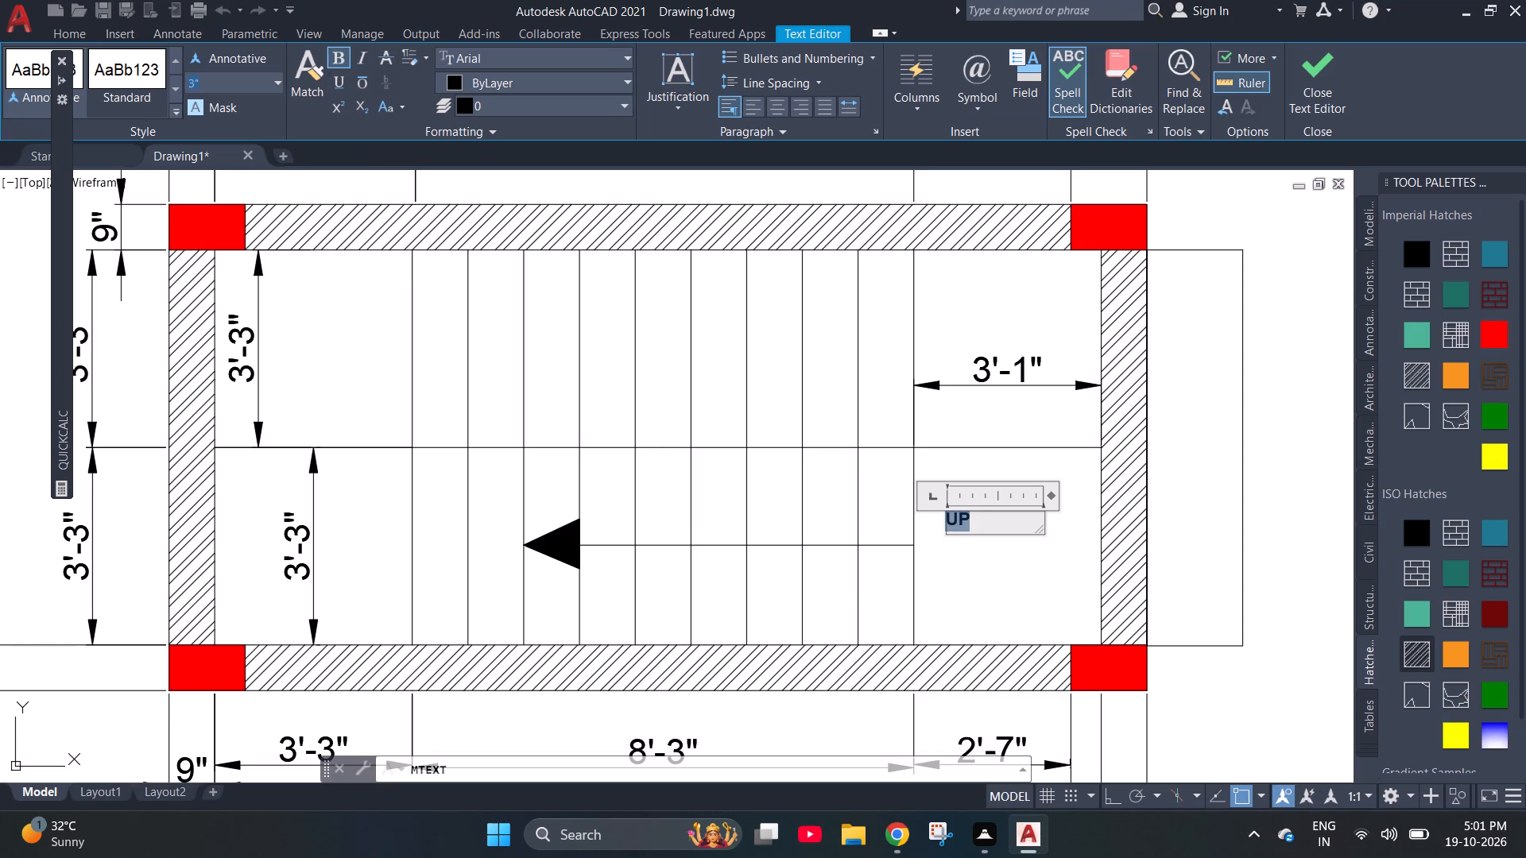
pyautogui.write('9"')
pyautogui.press('Return')
pyautogui.click(982, 600)
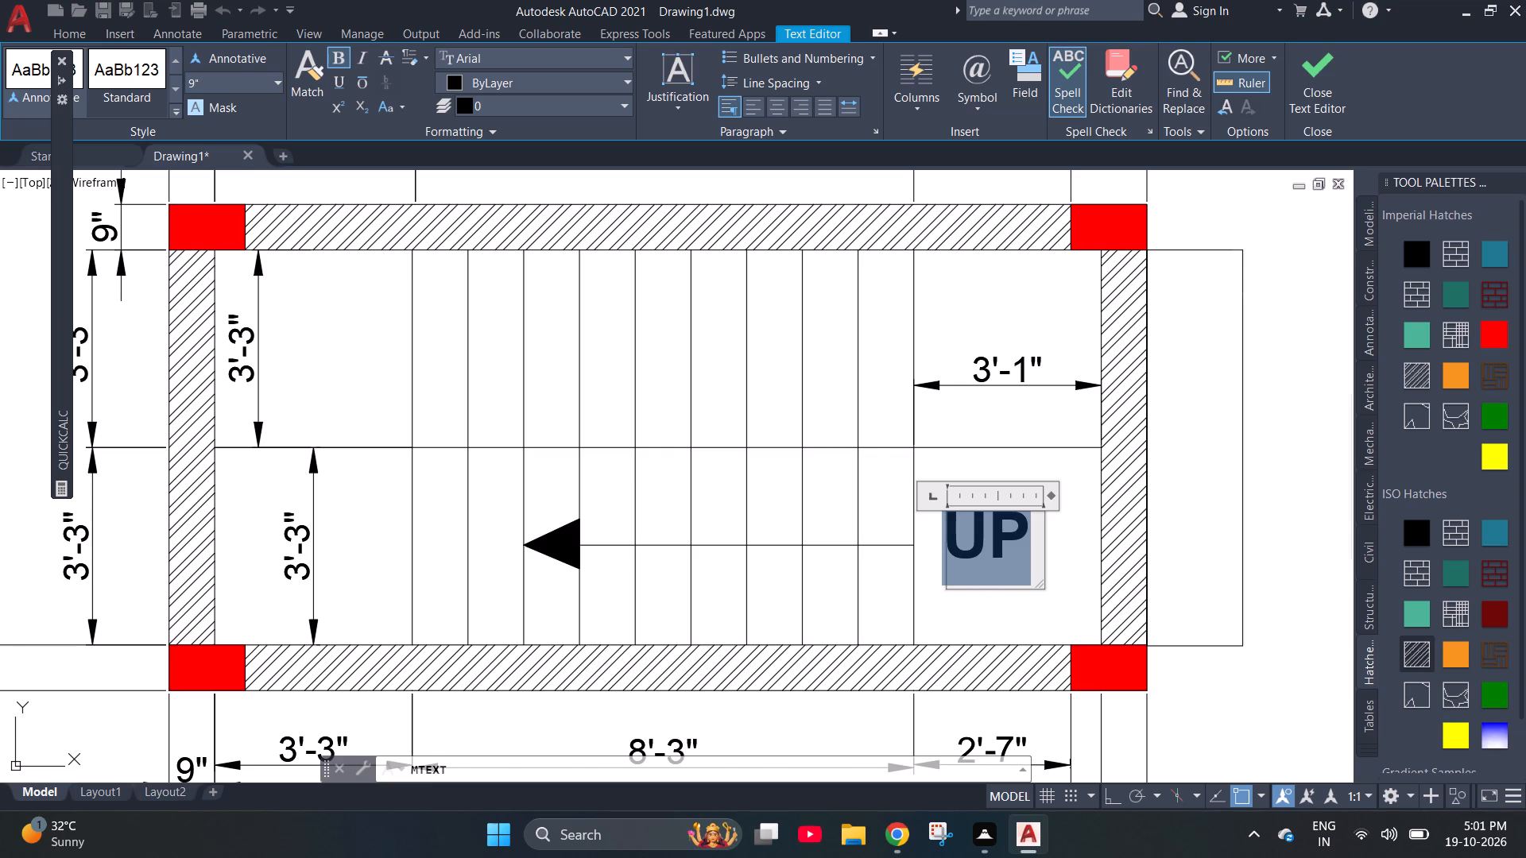
# Move the UP label slightly closer to the direction arrow's tail.
pyautogui.click(948, 516)
pyautogui.click(947, 512)
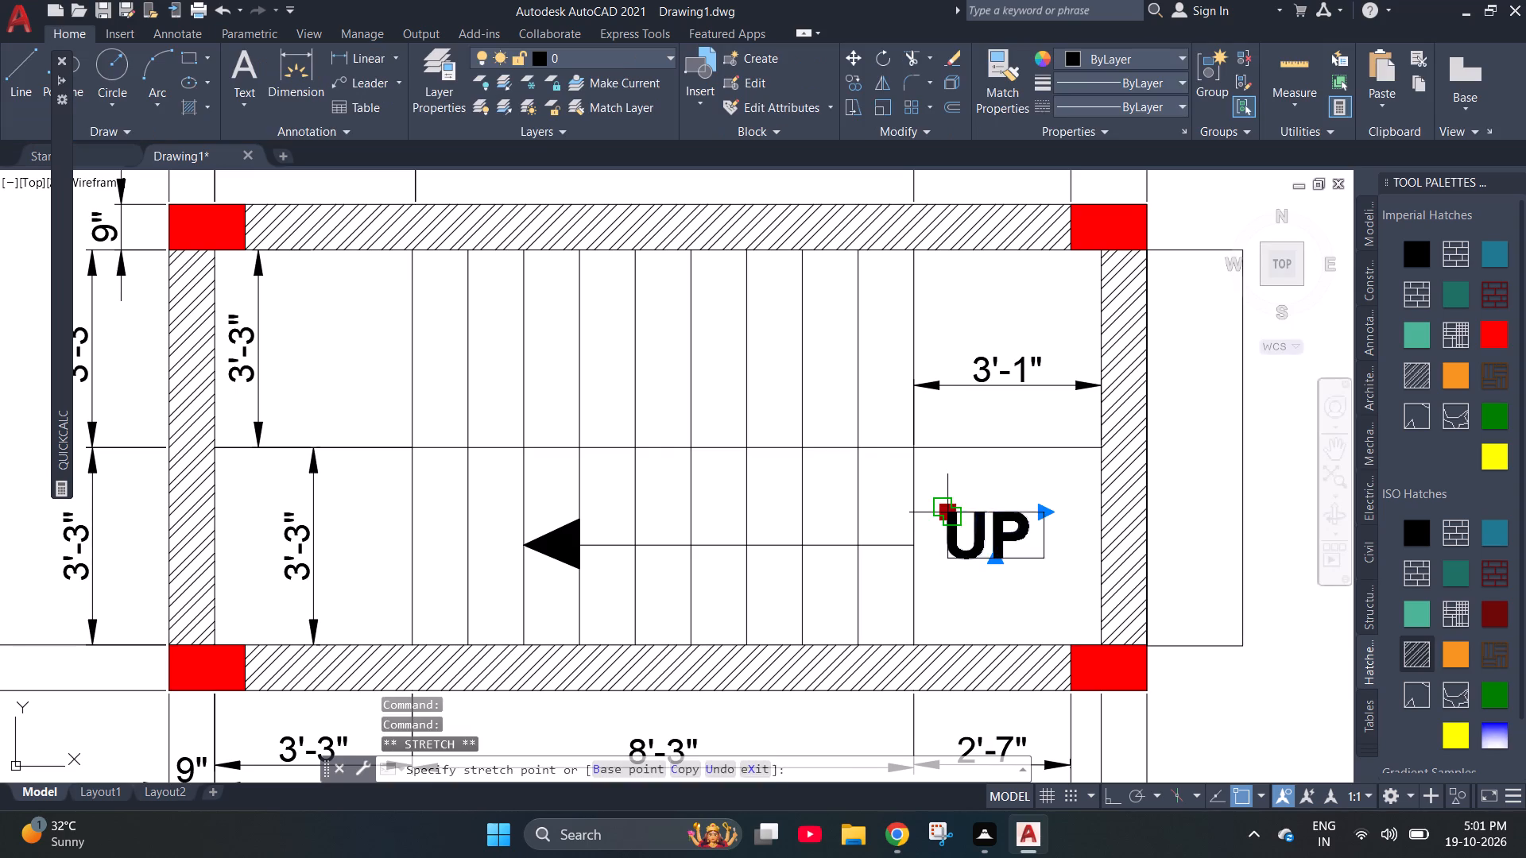
pyautogui.click(931, 516)
pyautogui.press('Escape')
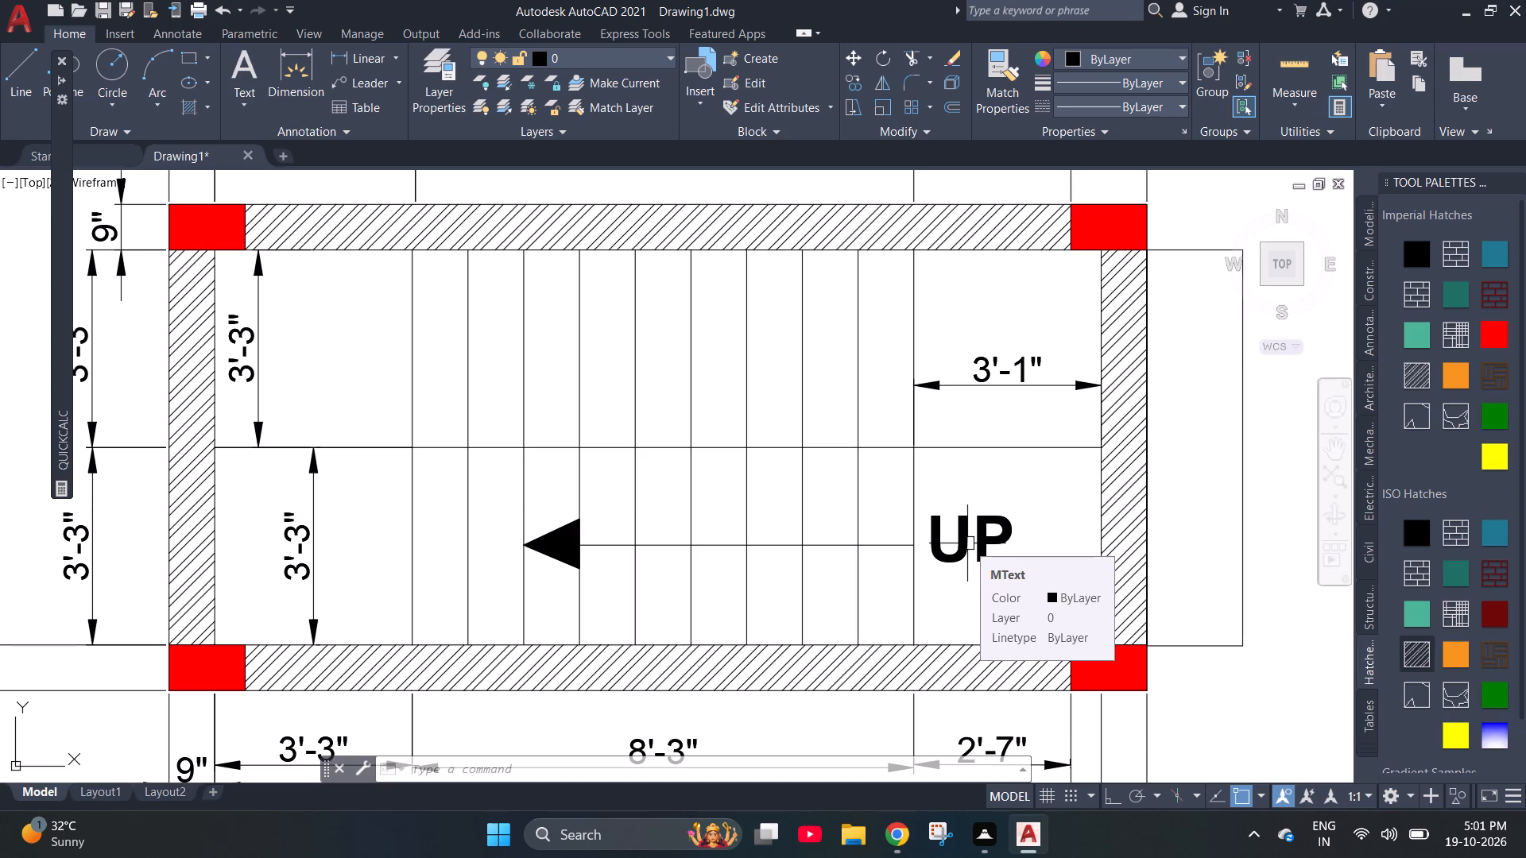
pyautogui.scroll(-1, 844, 514)
pyautogui.scroll(-1, 738, 578)
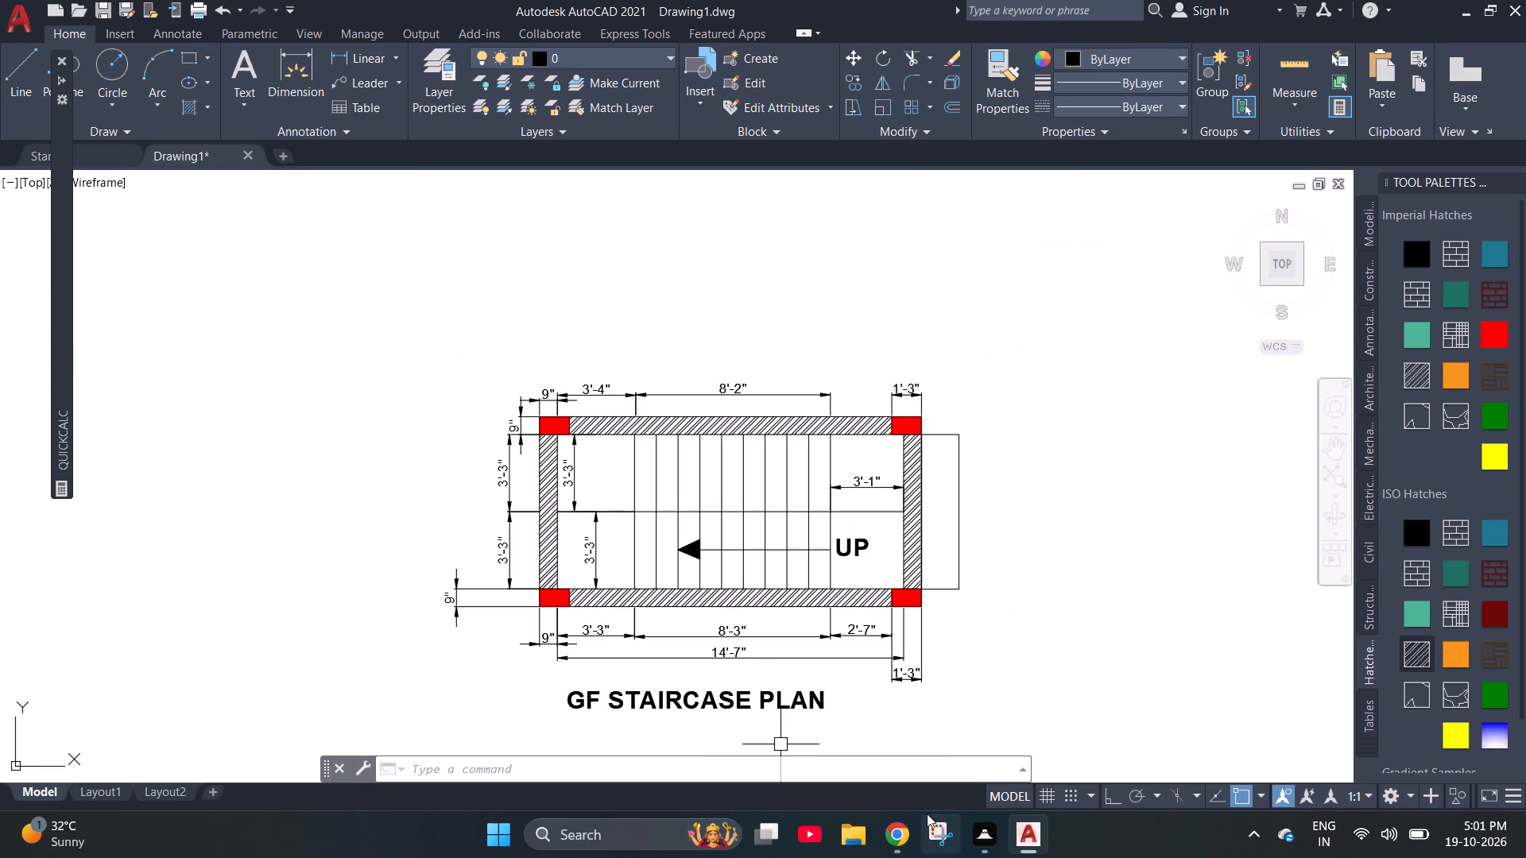
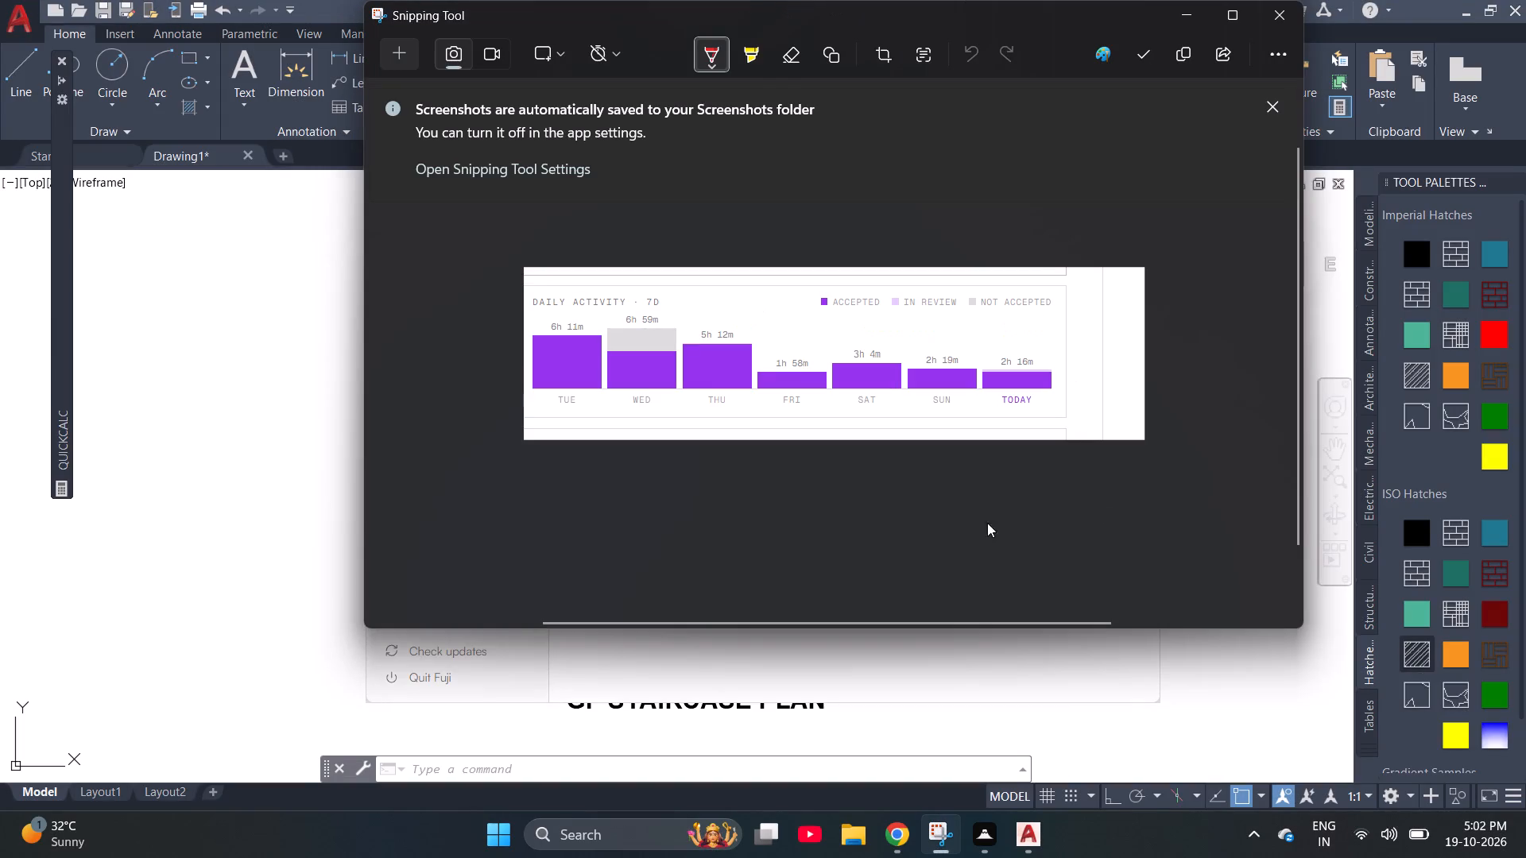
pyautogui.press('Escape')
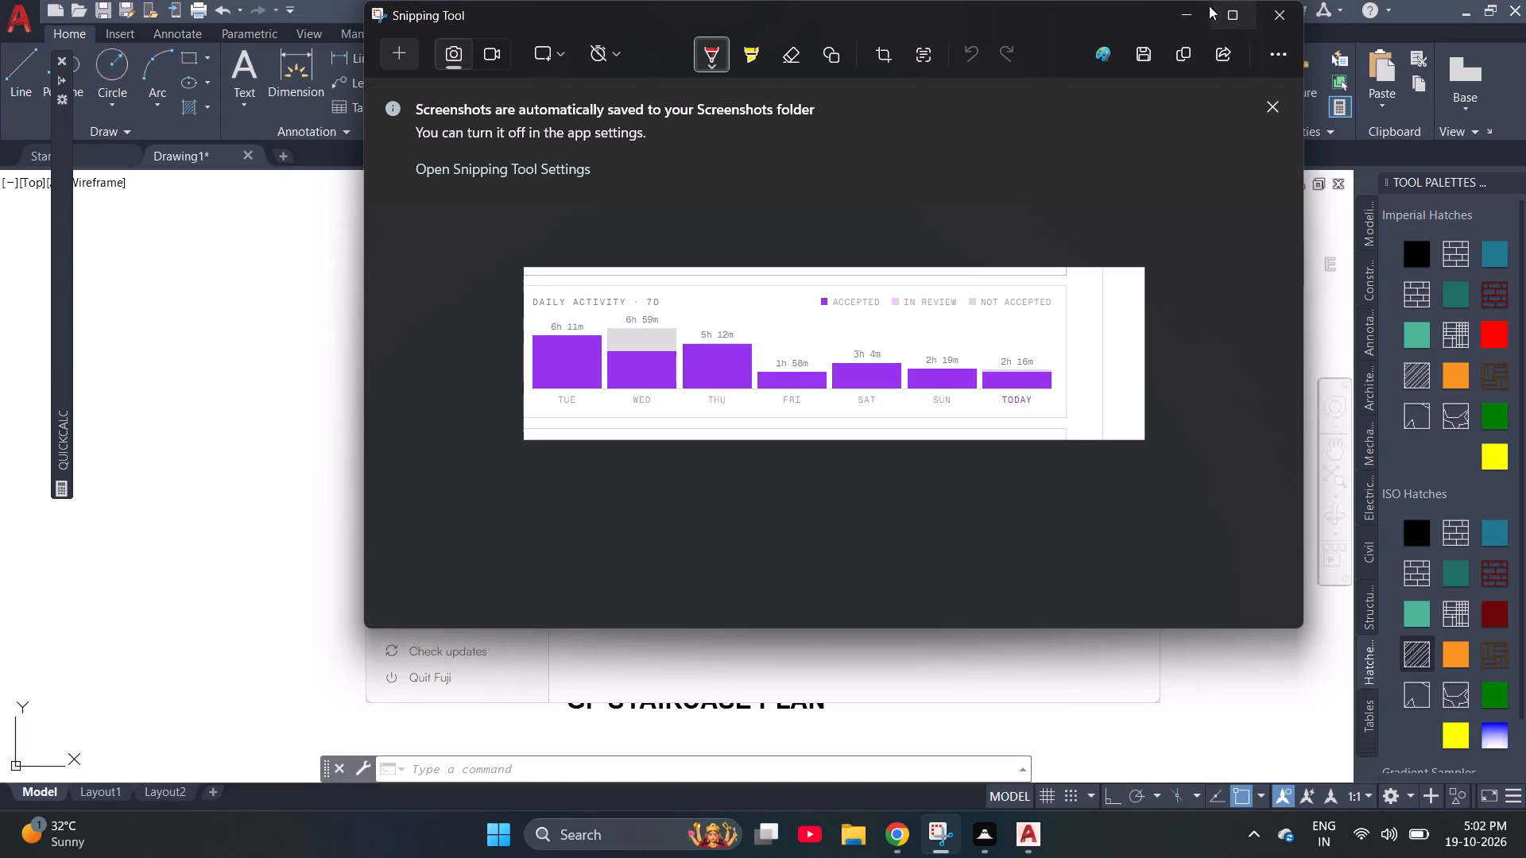
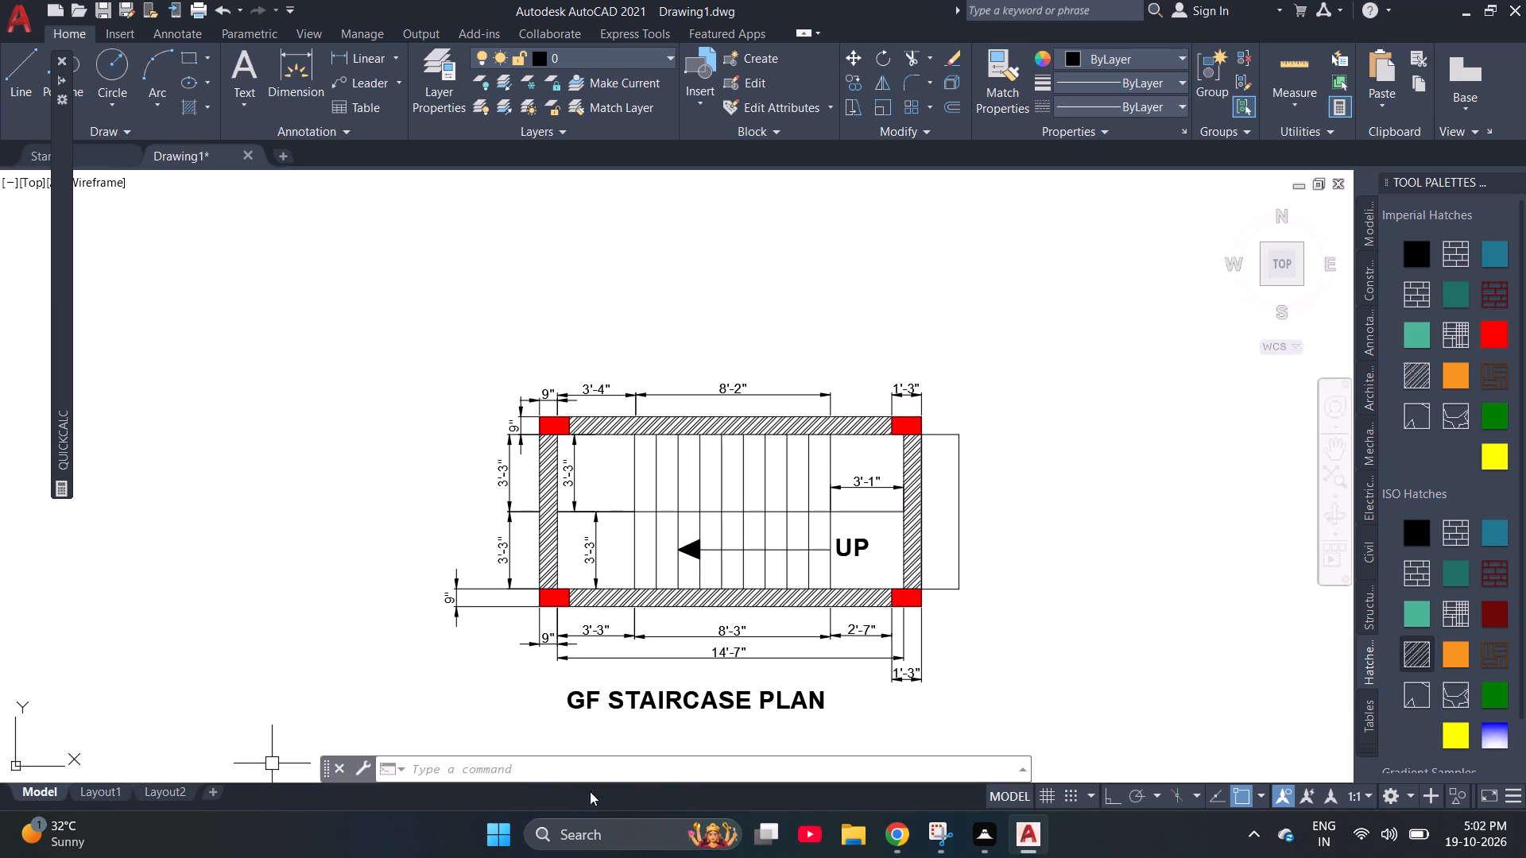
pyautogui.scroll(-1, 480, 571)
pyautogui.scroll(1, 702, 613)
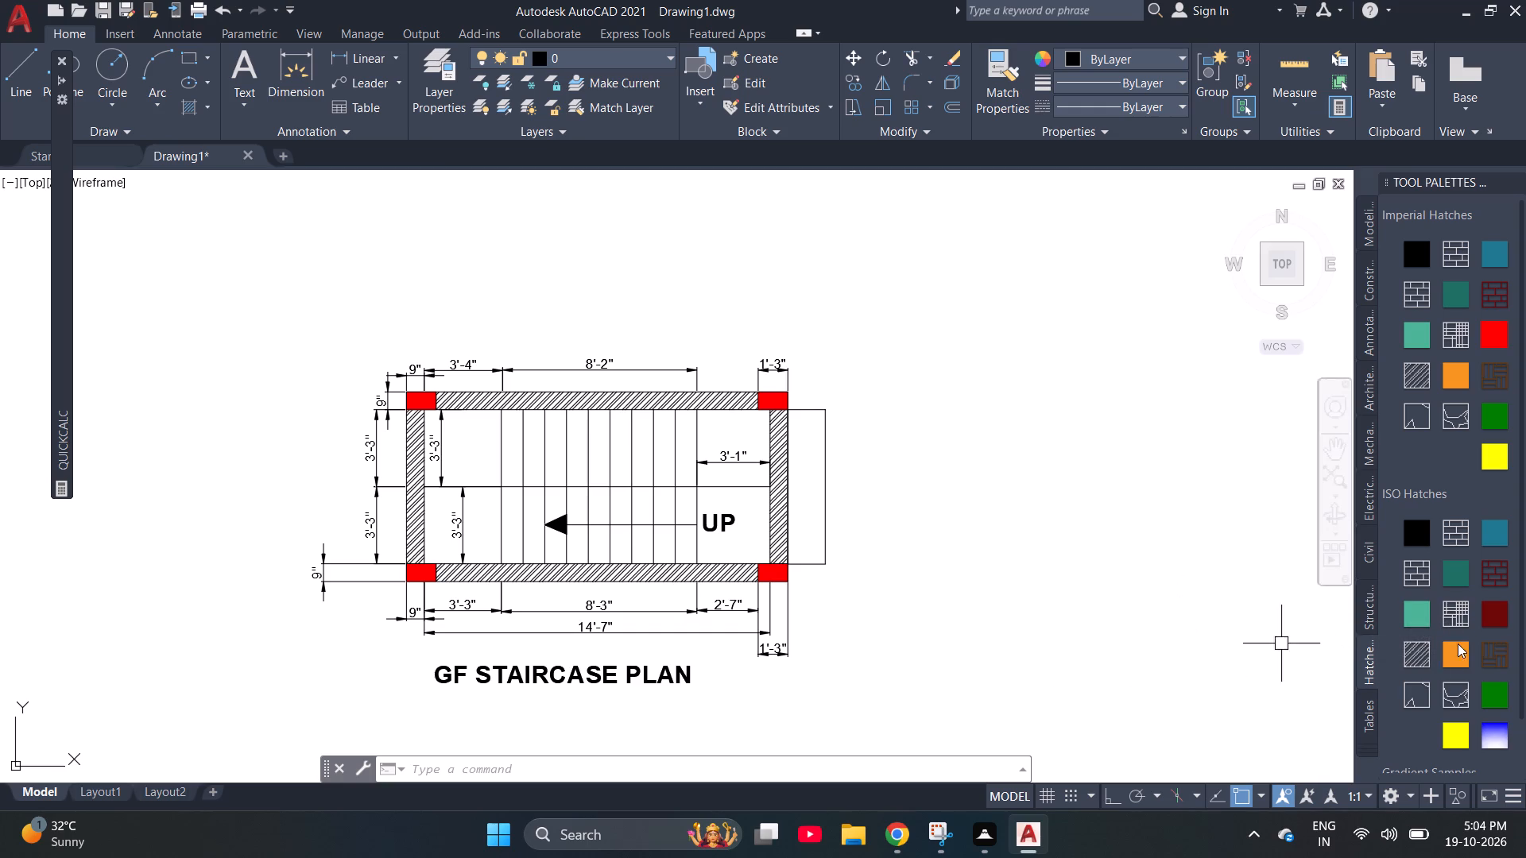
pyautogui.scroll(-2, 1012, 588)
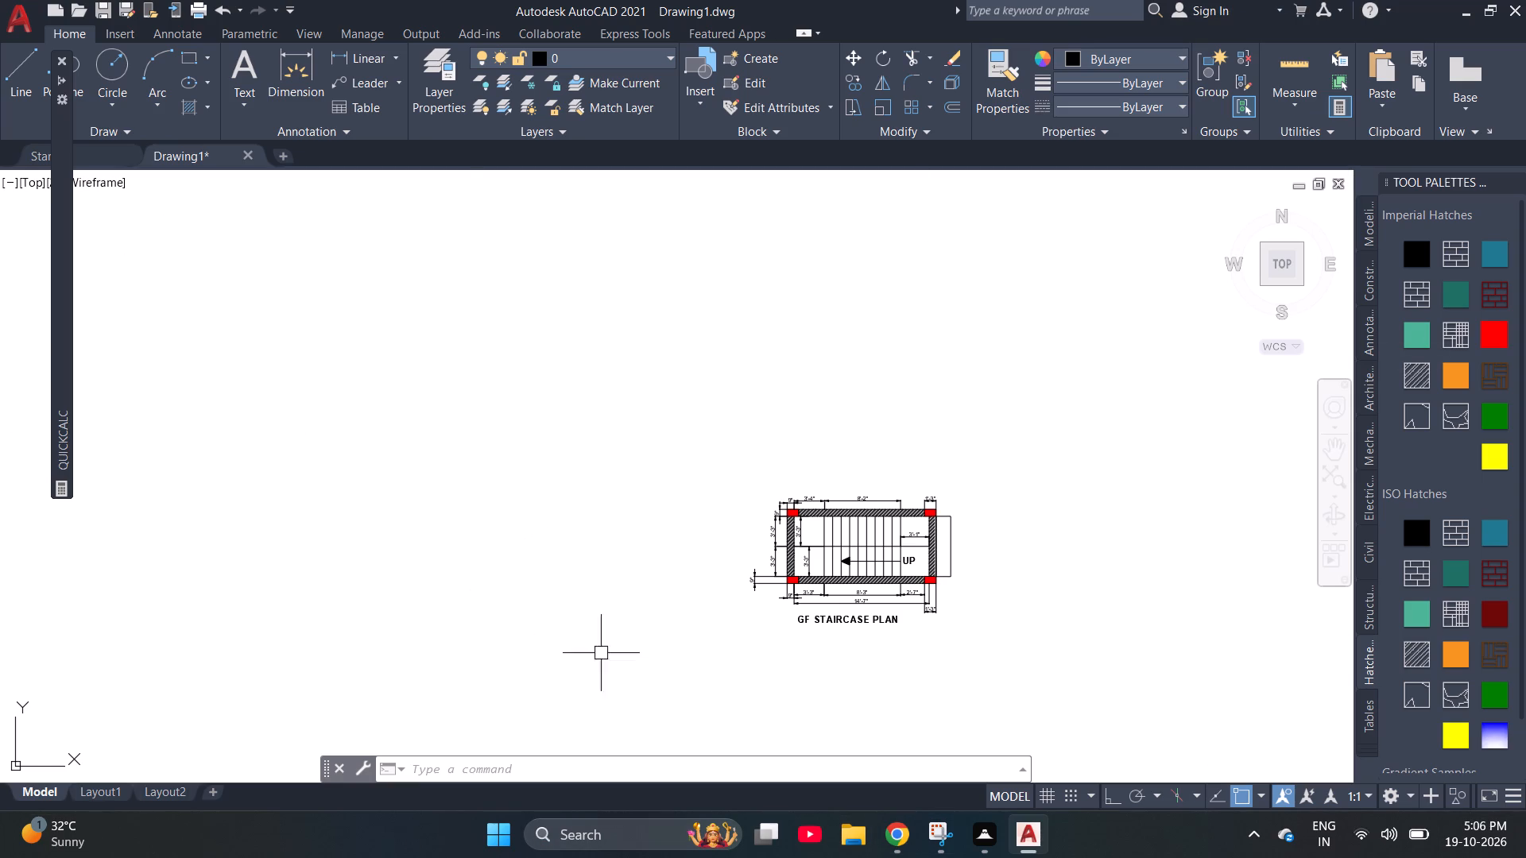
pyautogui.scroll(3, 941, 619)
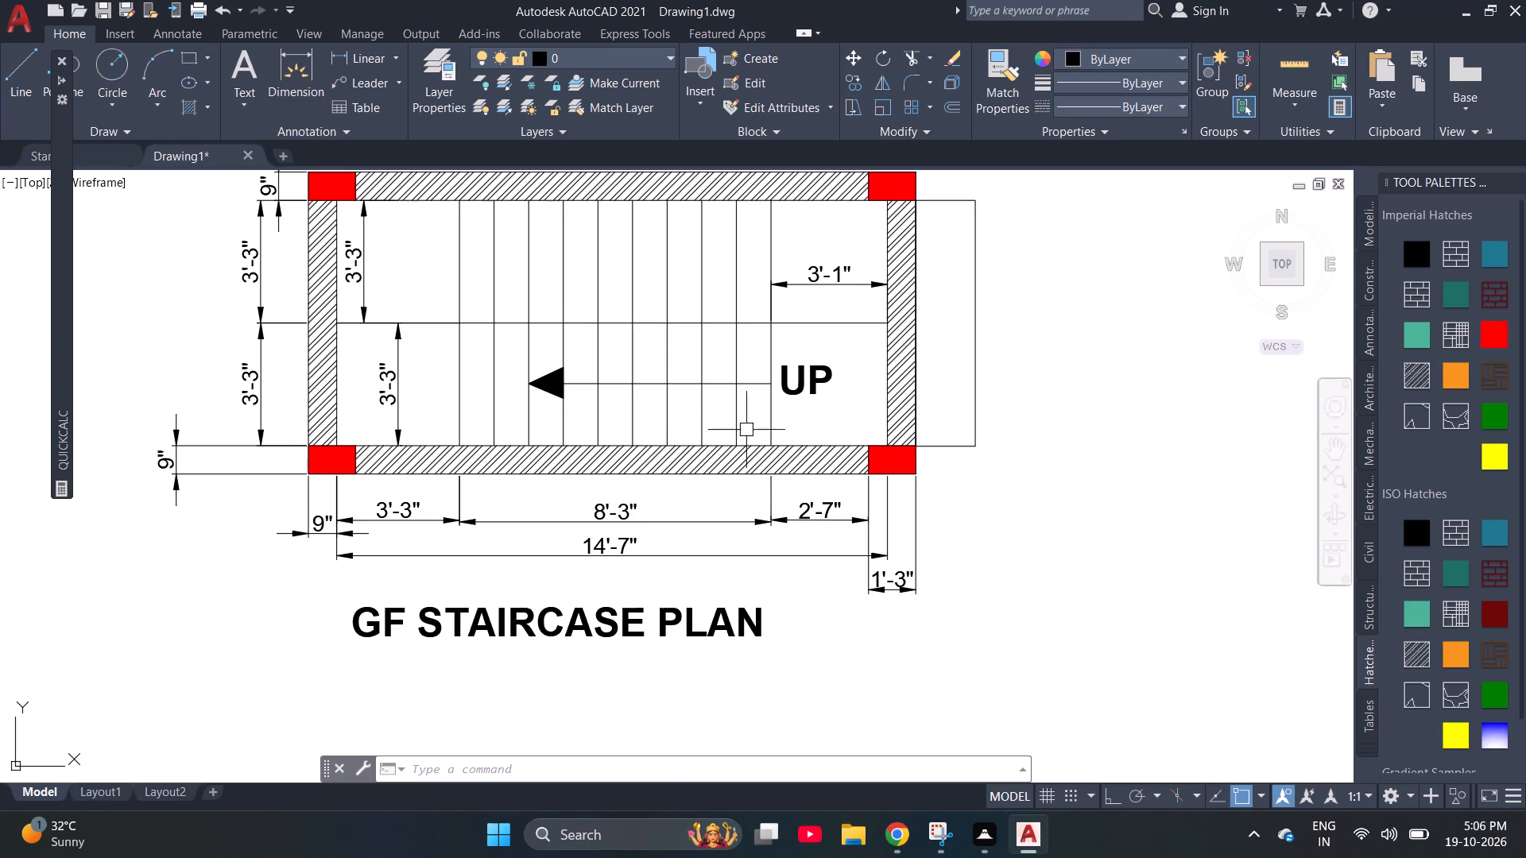
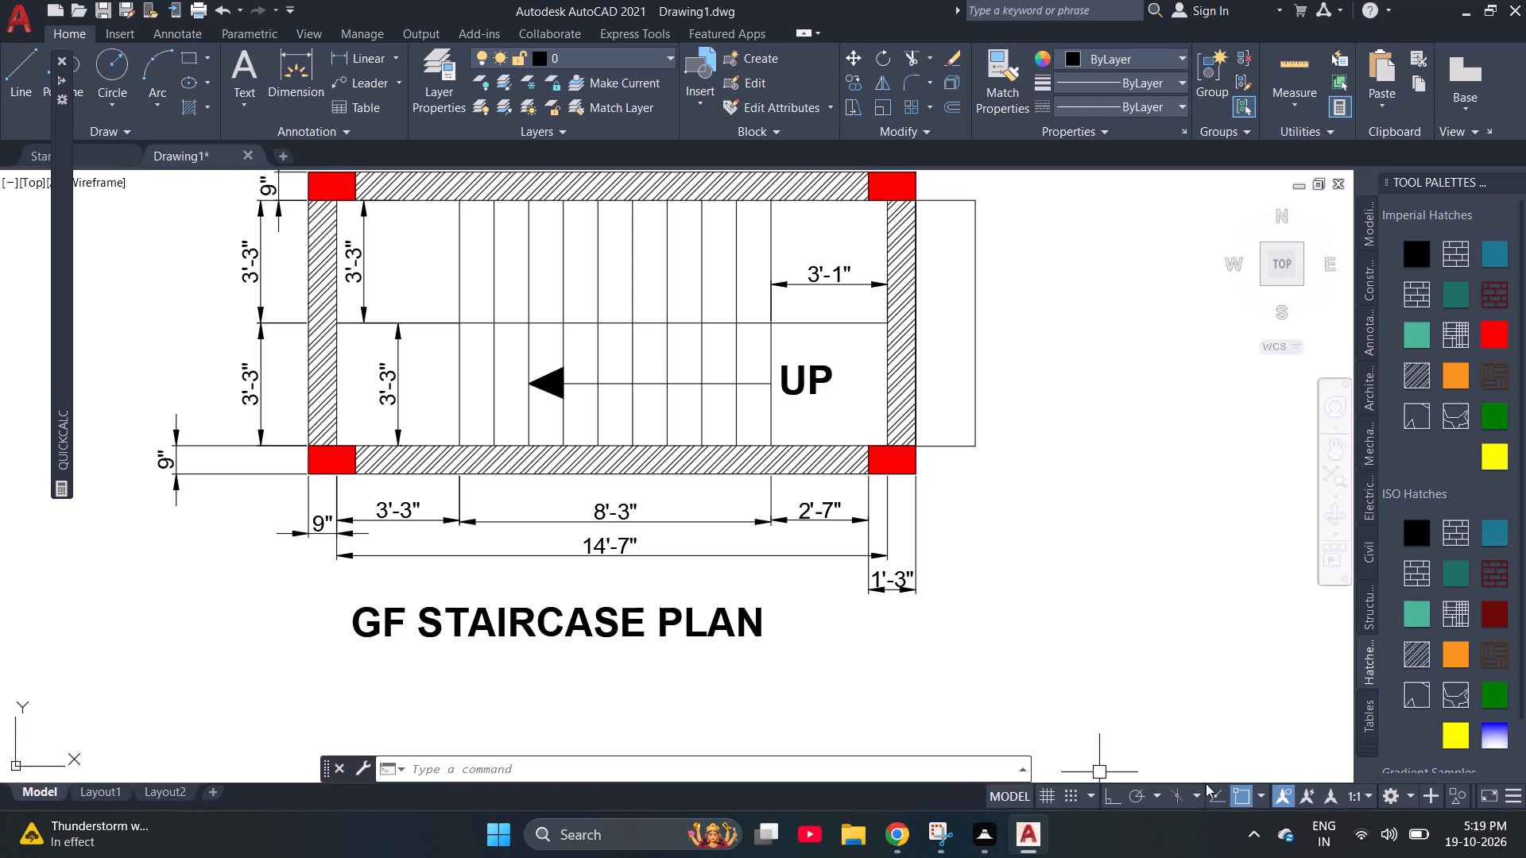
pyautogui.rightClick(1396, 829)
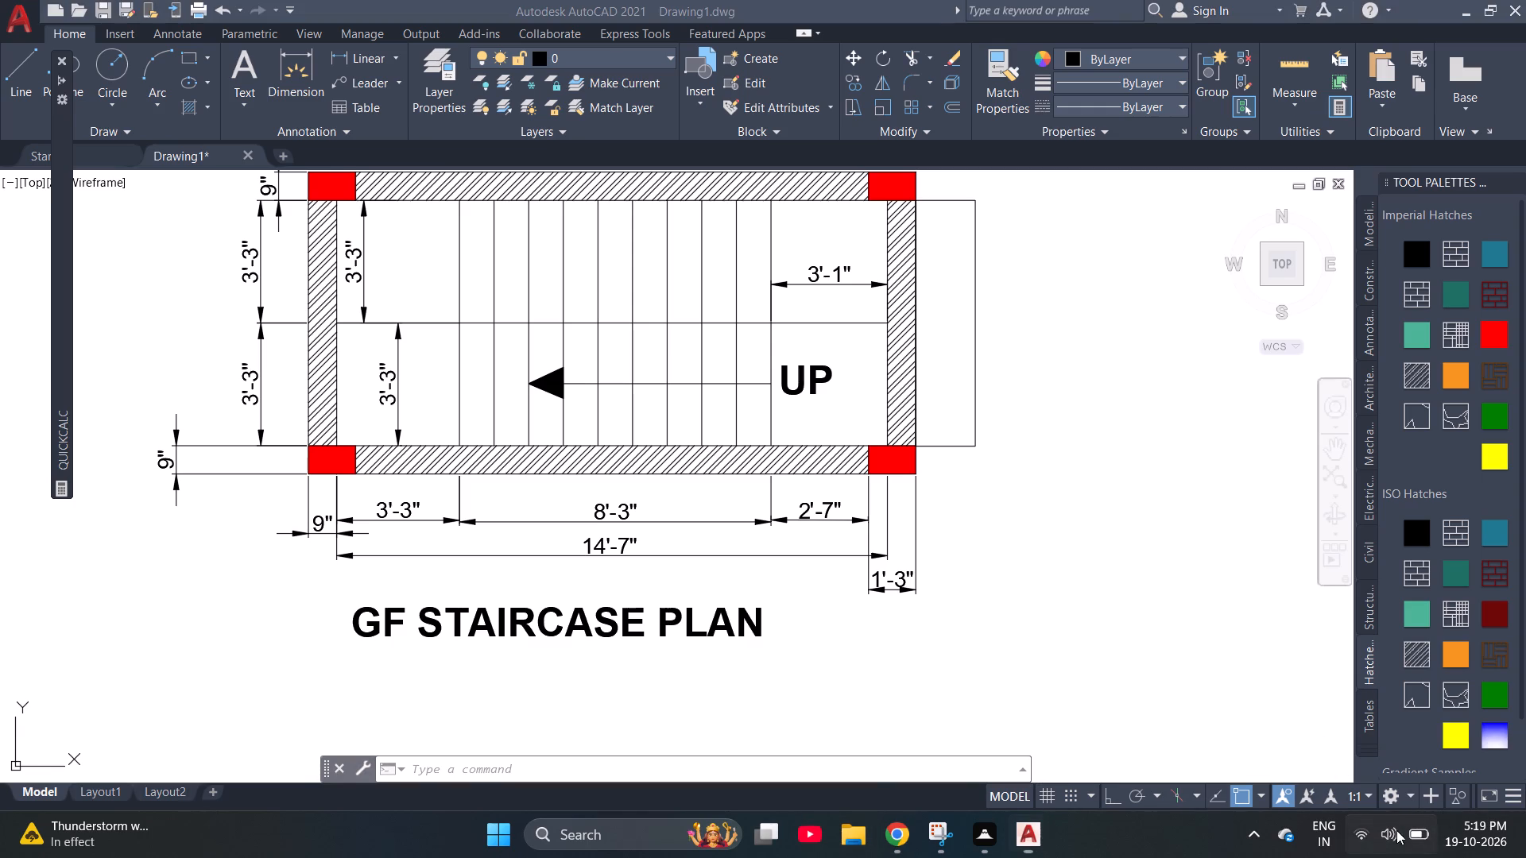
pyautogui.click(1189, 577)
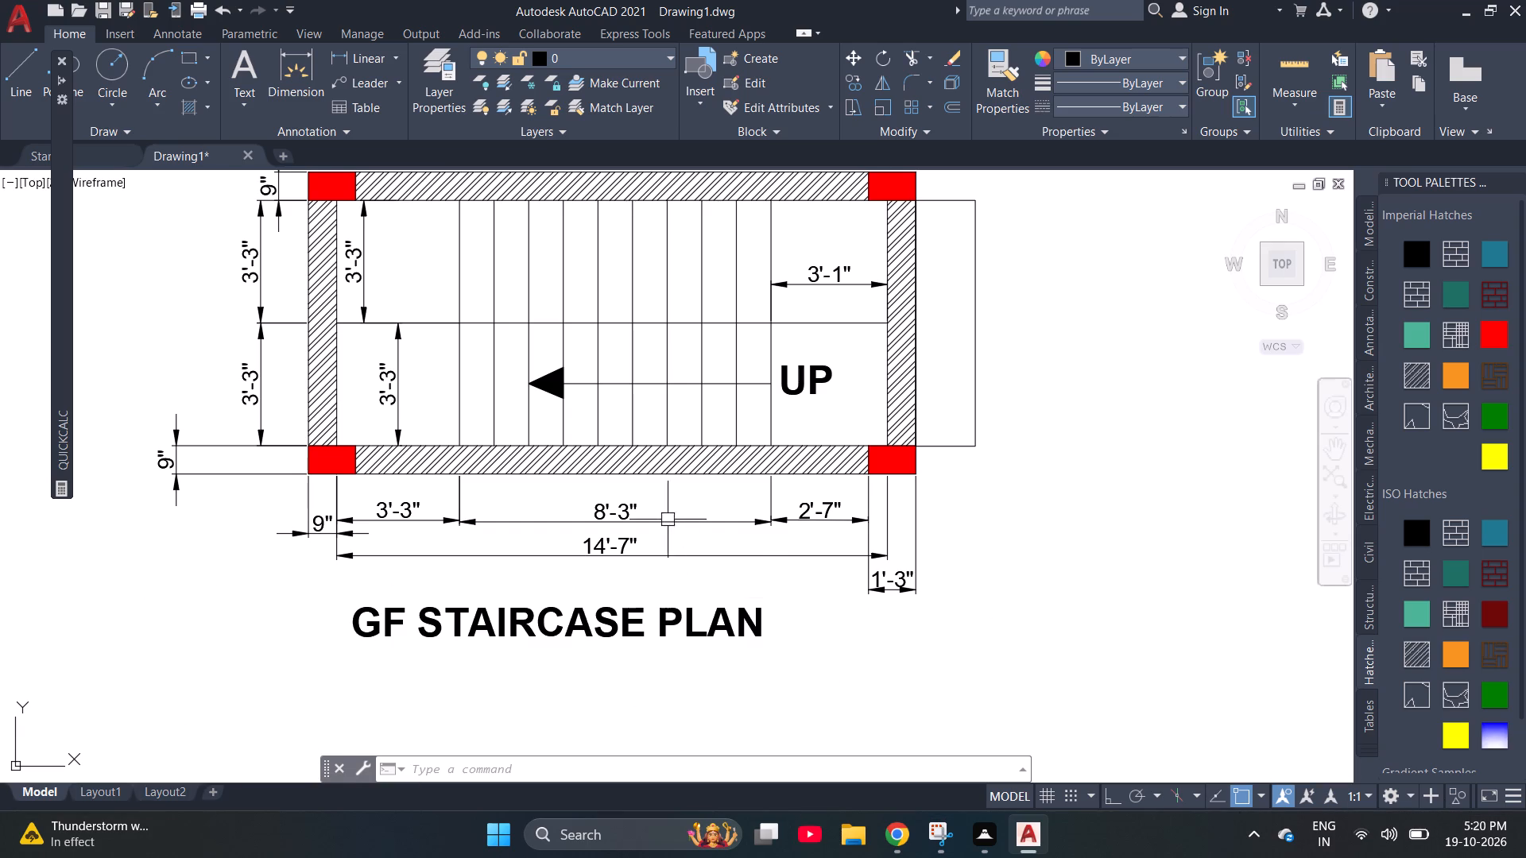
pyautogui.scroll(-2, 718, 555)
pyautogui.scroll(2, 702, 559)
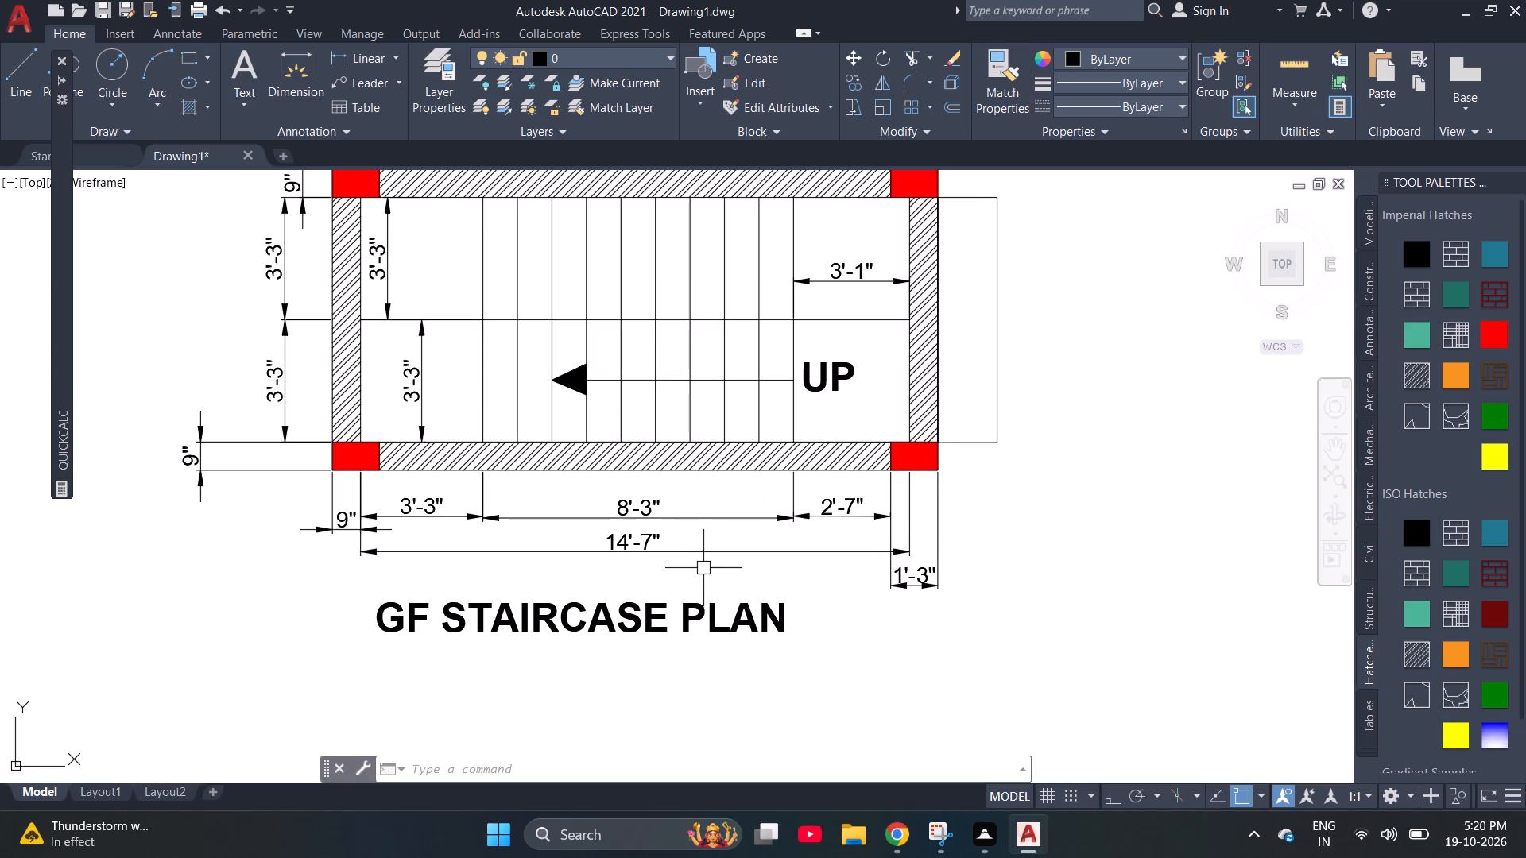
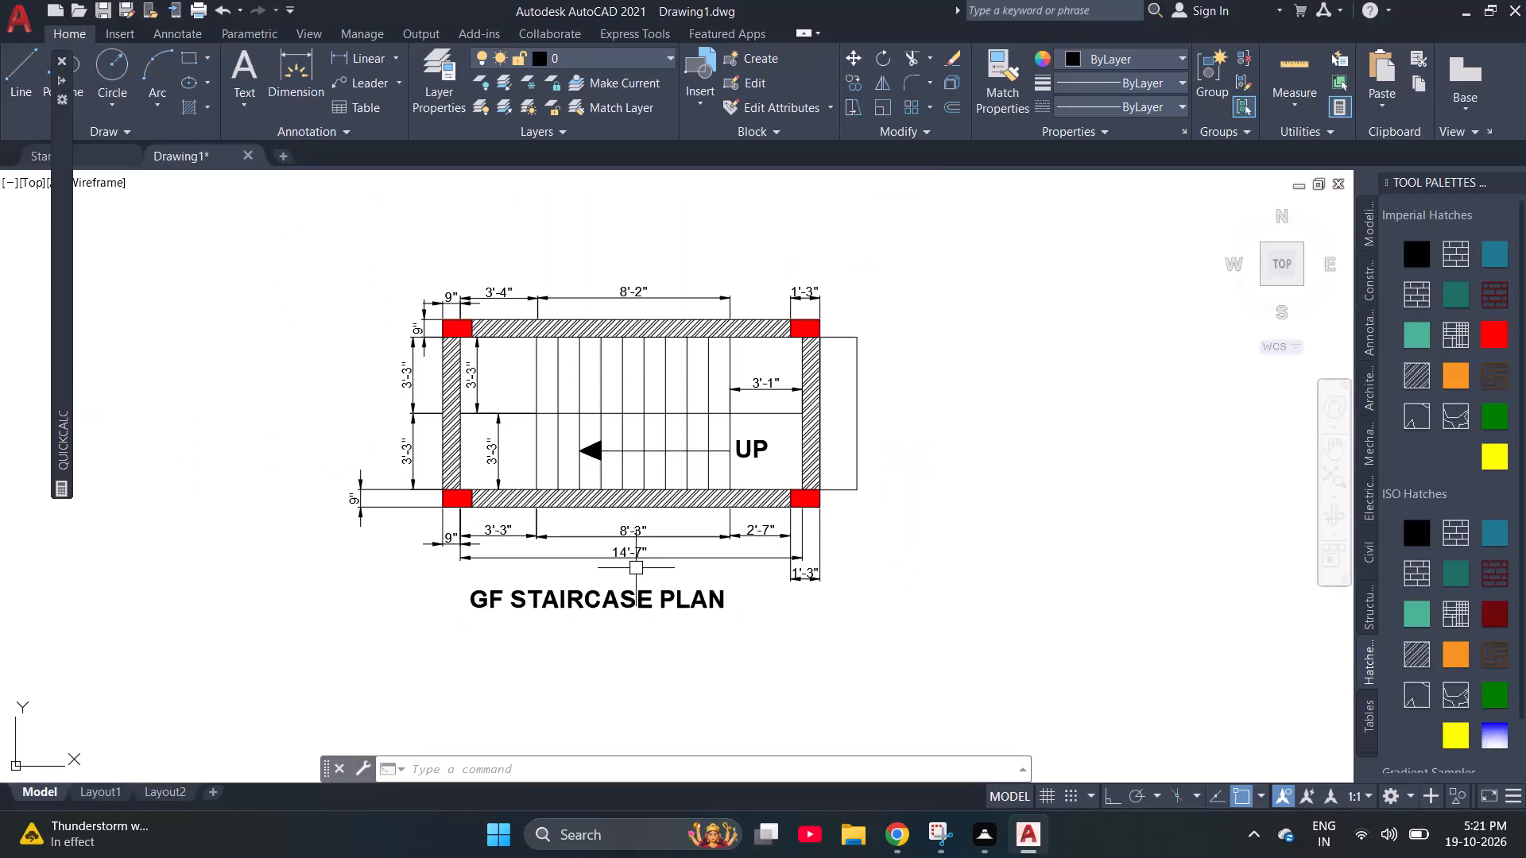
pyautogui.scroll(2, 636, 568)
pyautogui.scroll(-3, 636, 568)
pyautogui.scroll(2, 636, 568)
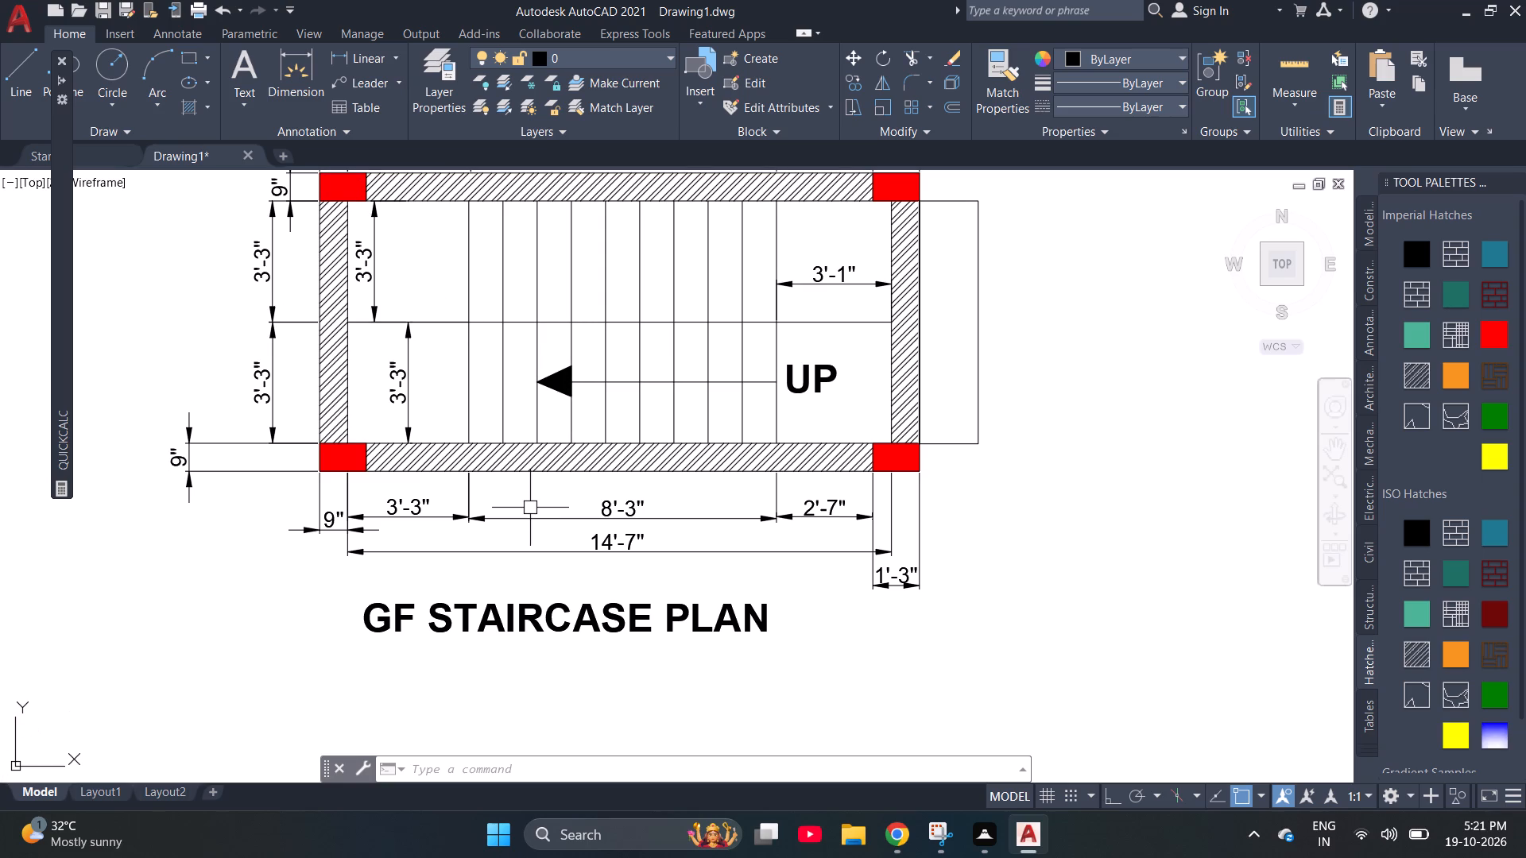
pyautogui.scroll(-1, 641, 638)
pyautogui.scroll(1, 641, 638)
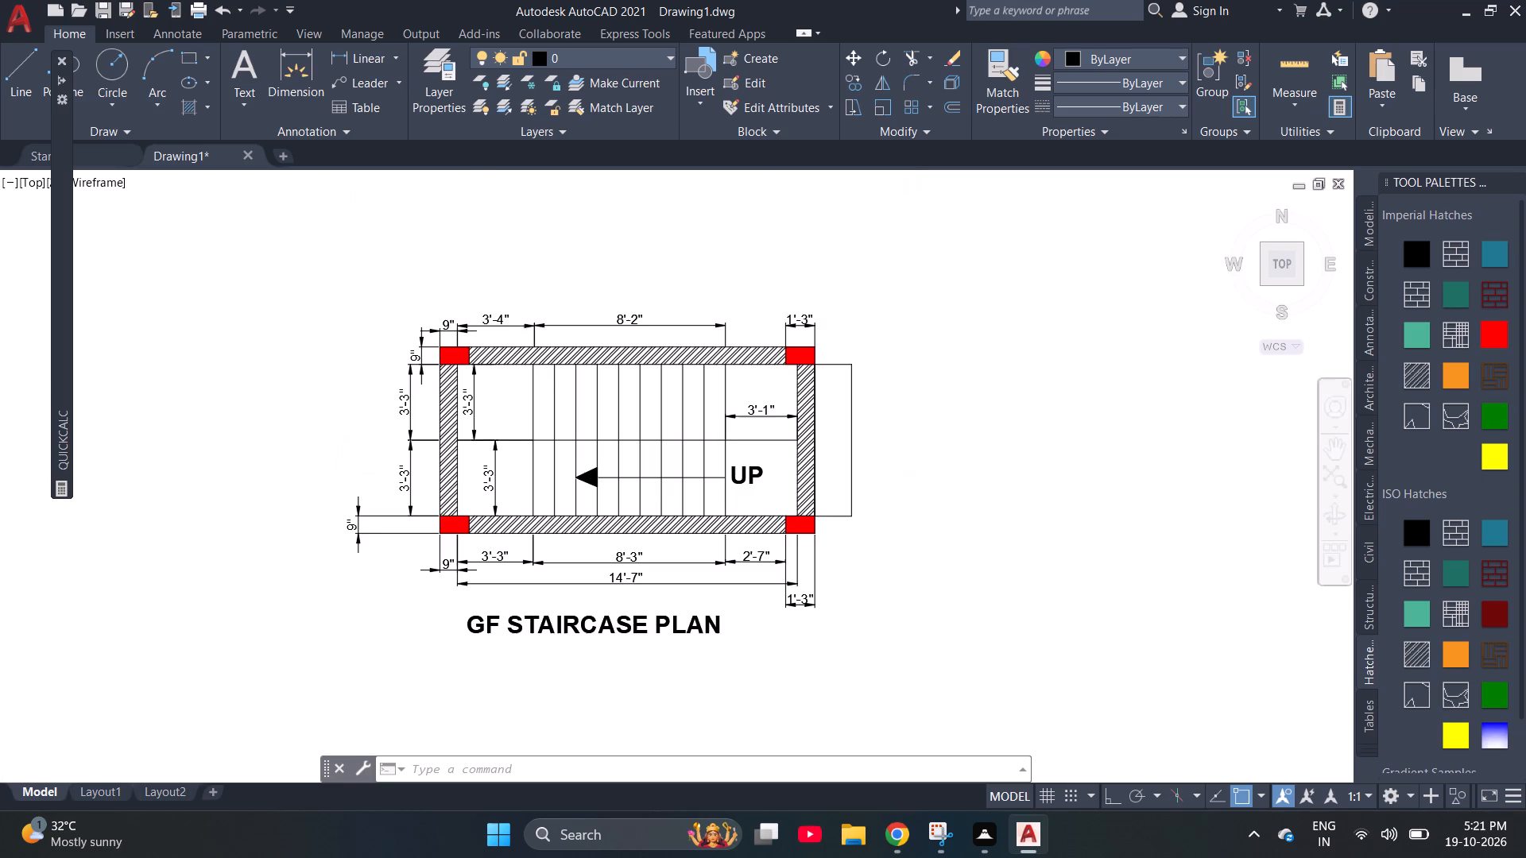
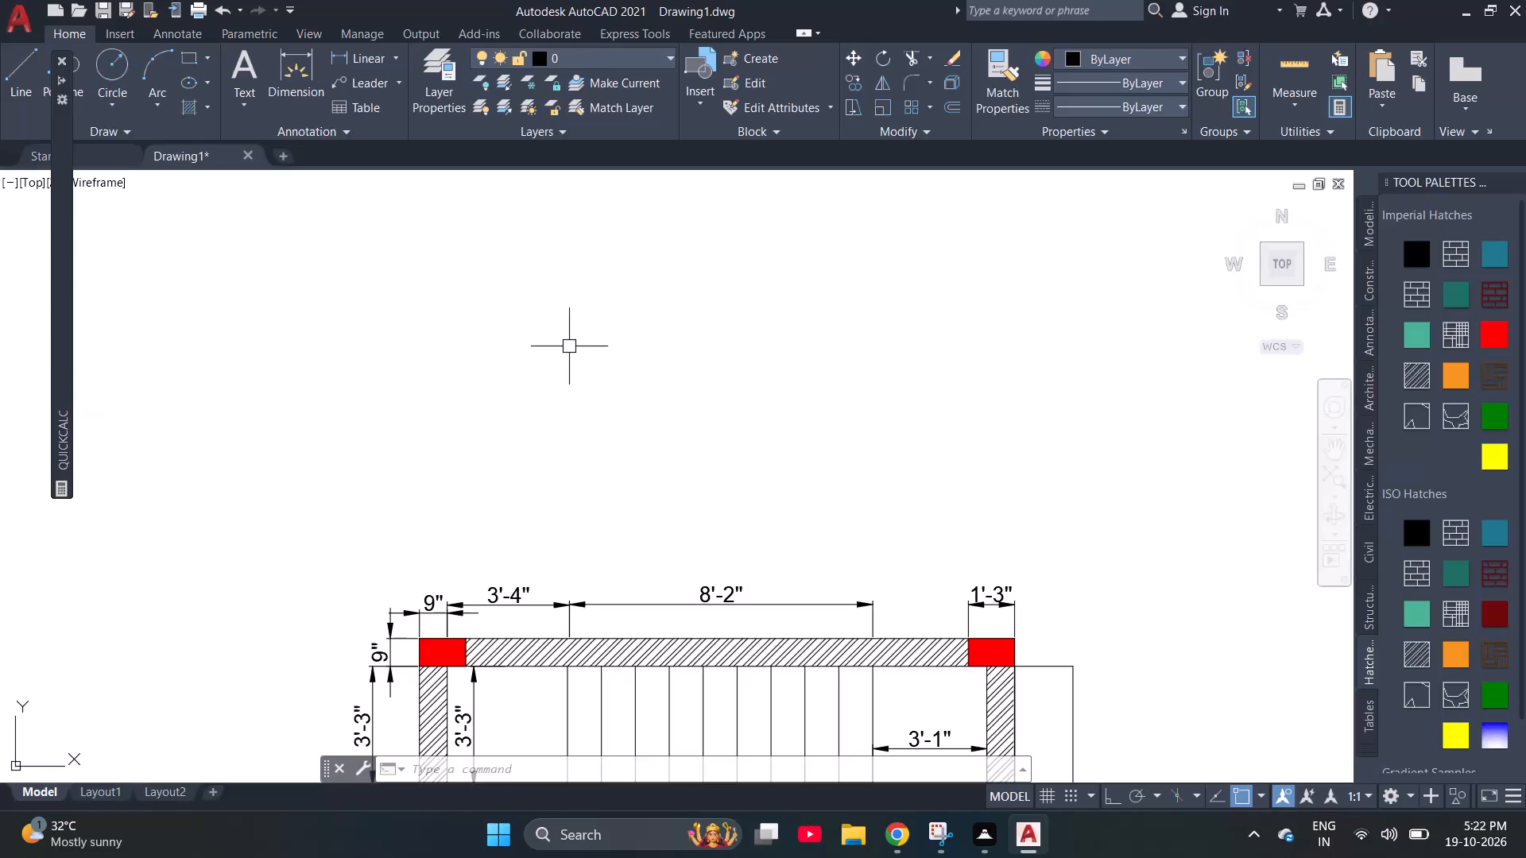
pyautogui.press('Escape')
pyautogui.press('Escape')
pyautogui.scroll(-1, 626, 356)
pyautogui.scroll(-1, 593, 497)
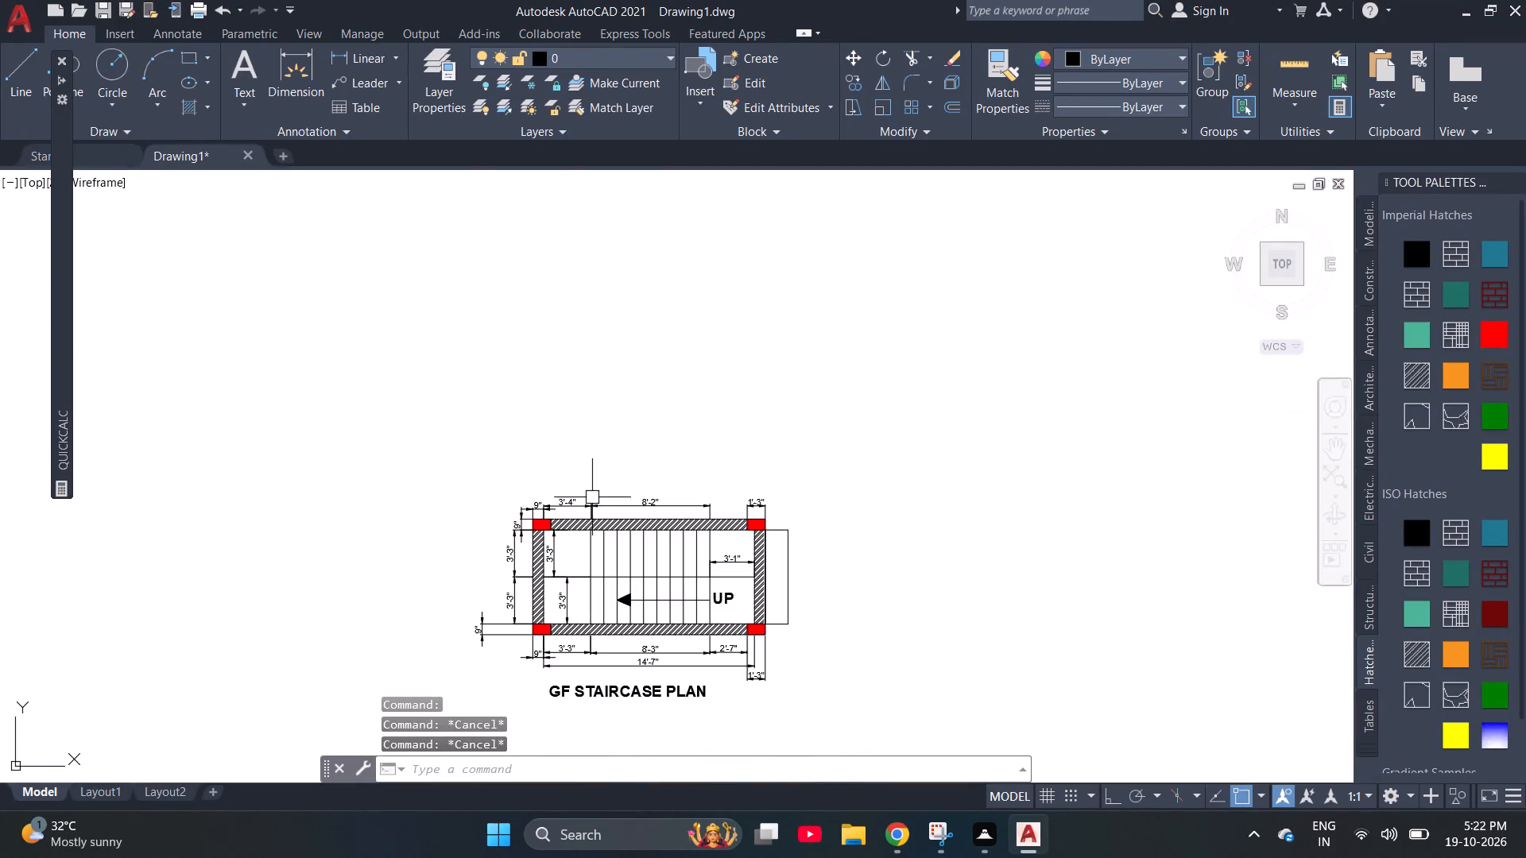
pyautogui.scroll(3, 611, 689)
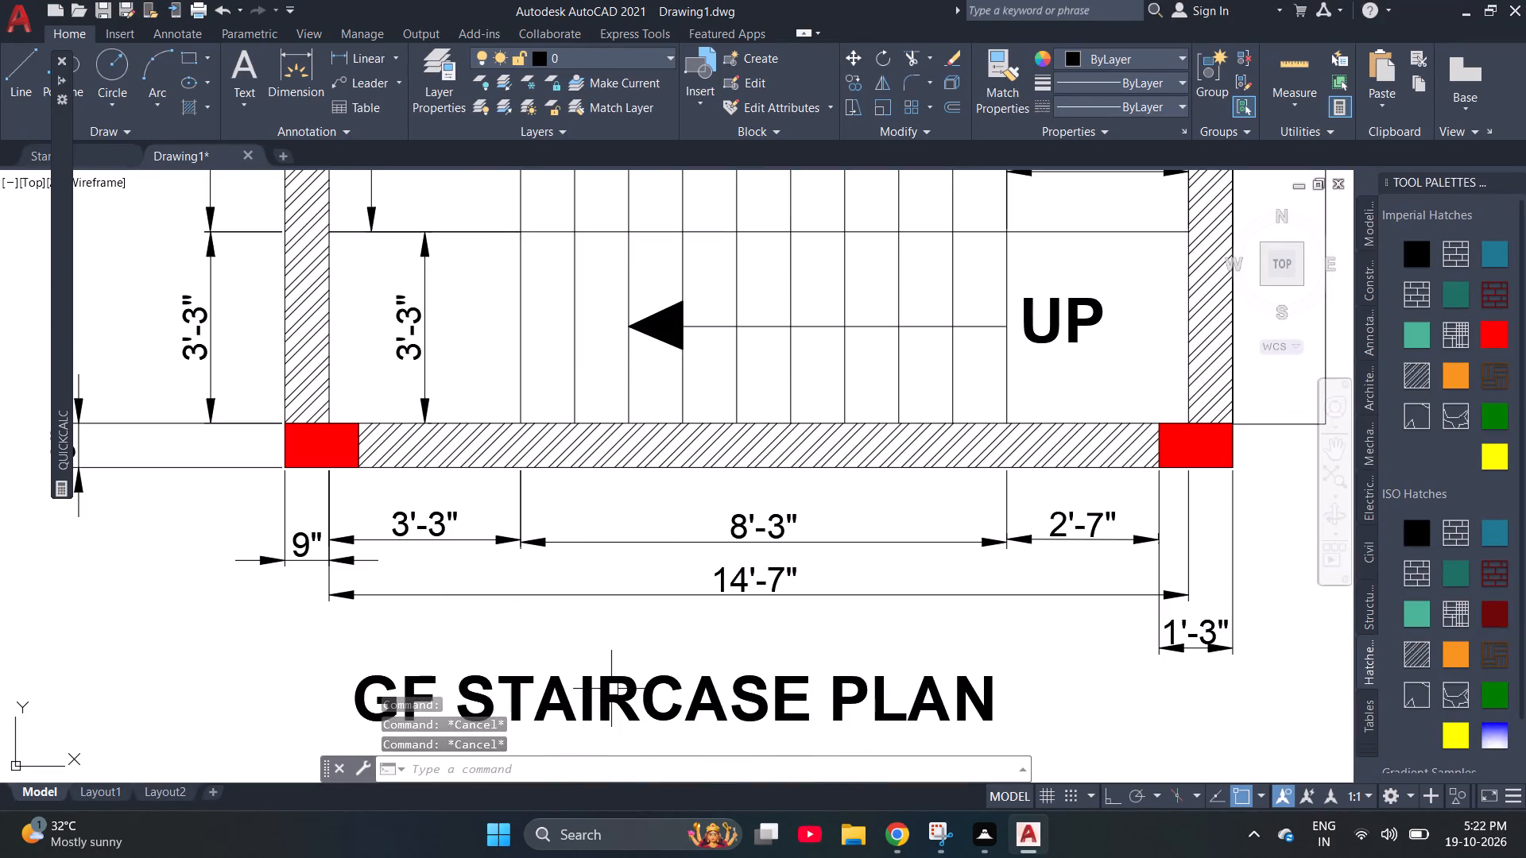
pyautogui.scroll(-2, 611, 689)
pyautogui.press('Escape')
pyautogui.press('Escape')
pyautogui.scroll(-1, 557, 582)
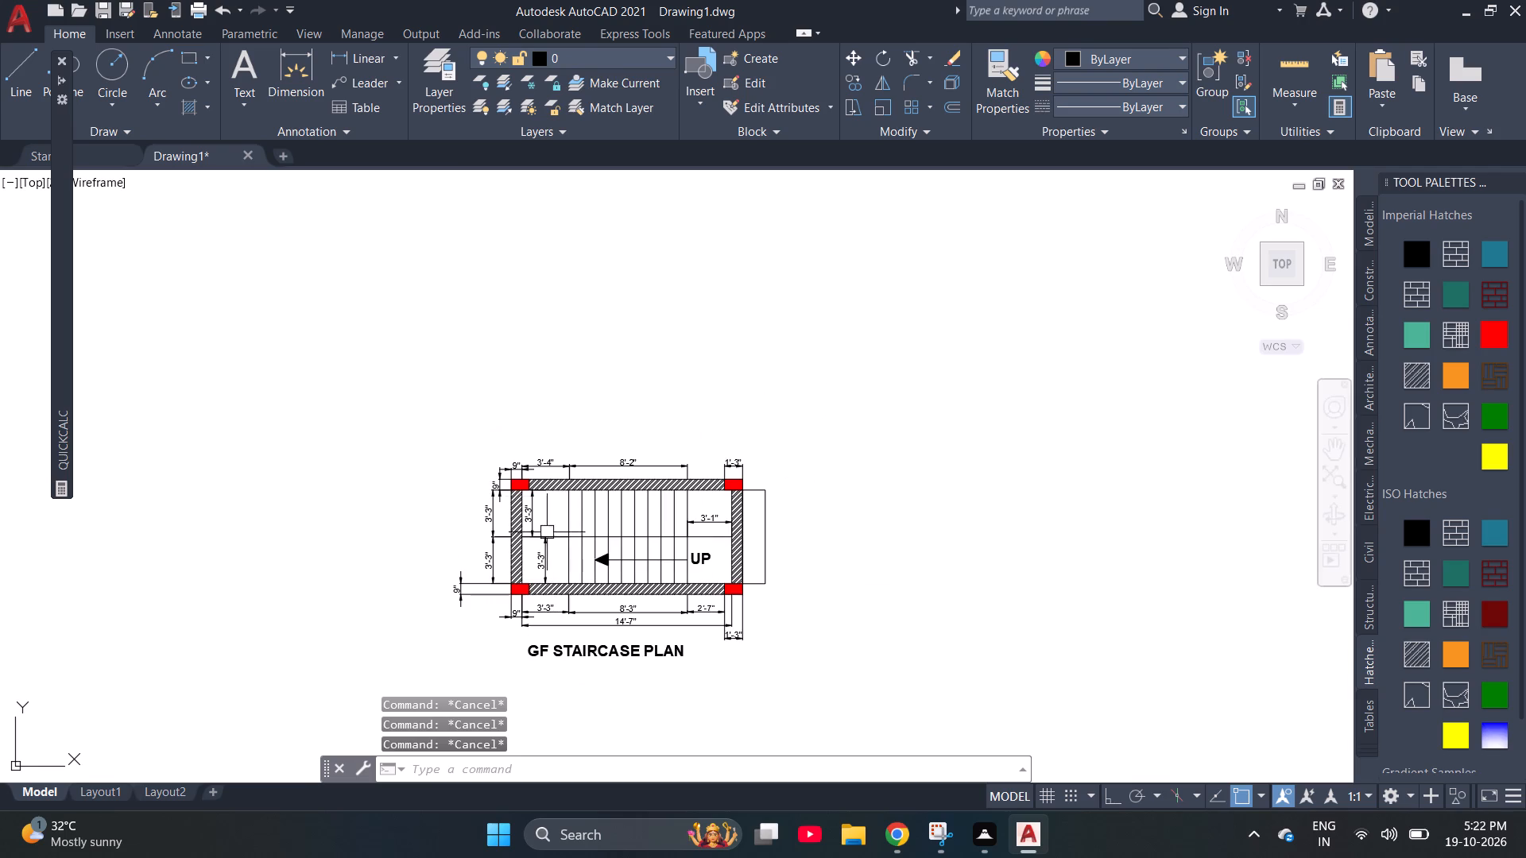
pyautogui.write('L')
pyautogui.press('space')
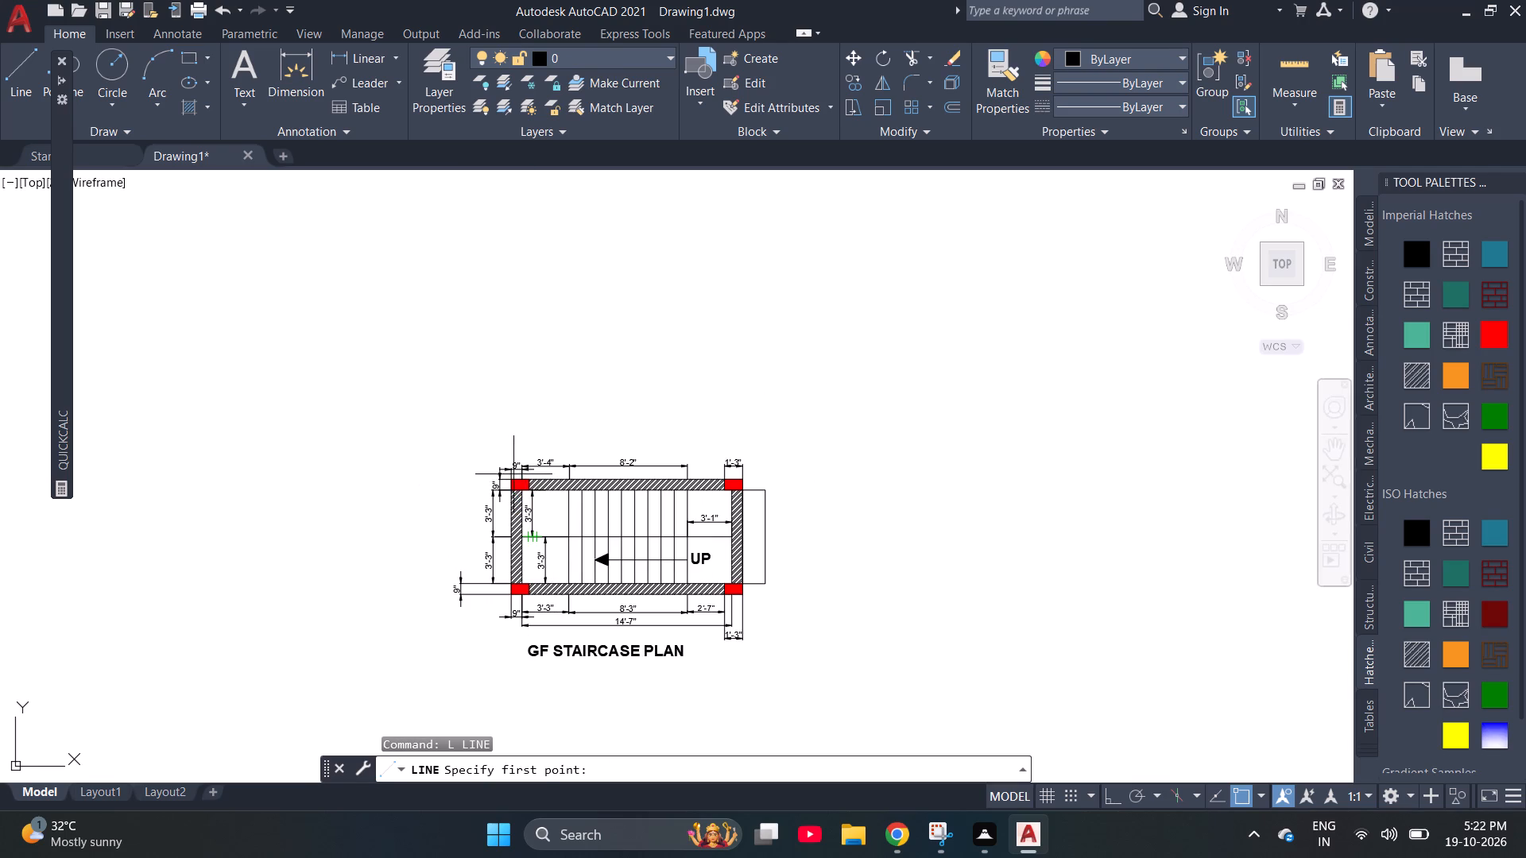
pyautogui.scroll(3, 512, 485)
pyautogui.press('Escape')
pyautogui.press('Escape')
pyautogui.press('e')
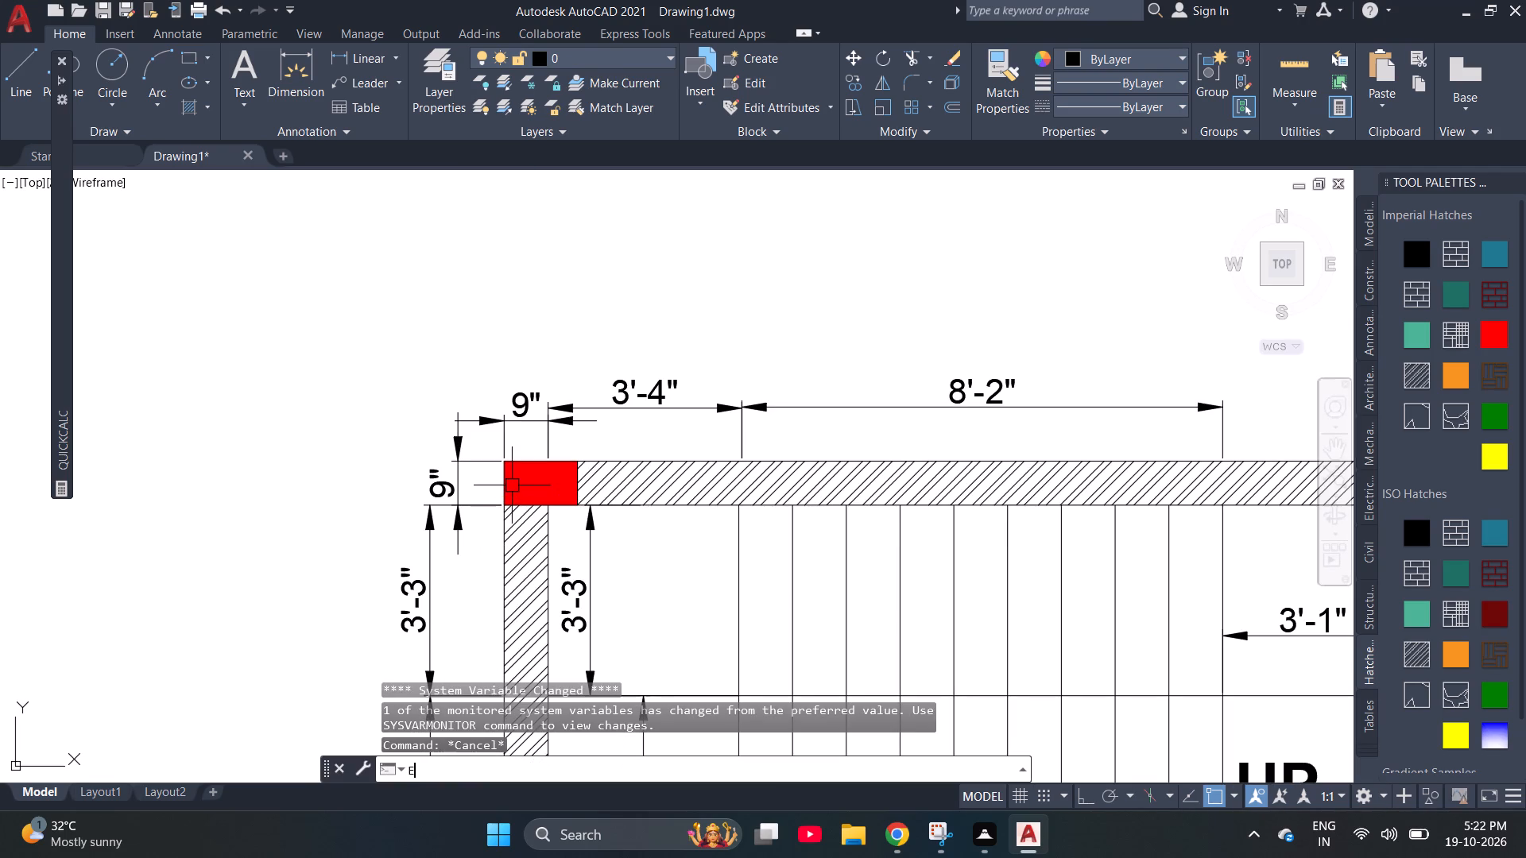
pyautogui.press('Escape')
# Draw a vertical guide line with Ortho on, upward from the plan's upper-left outer corner to well above the staircase plan.
pyautogui.press('l')
pyautogui.press('space')
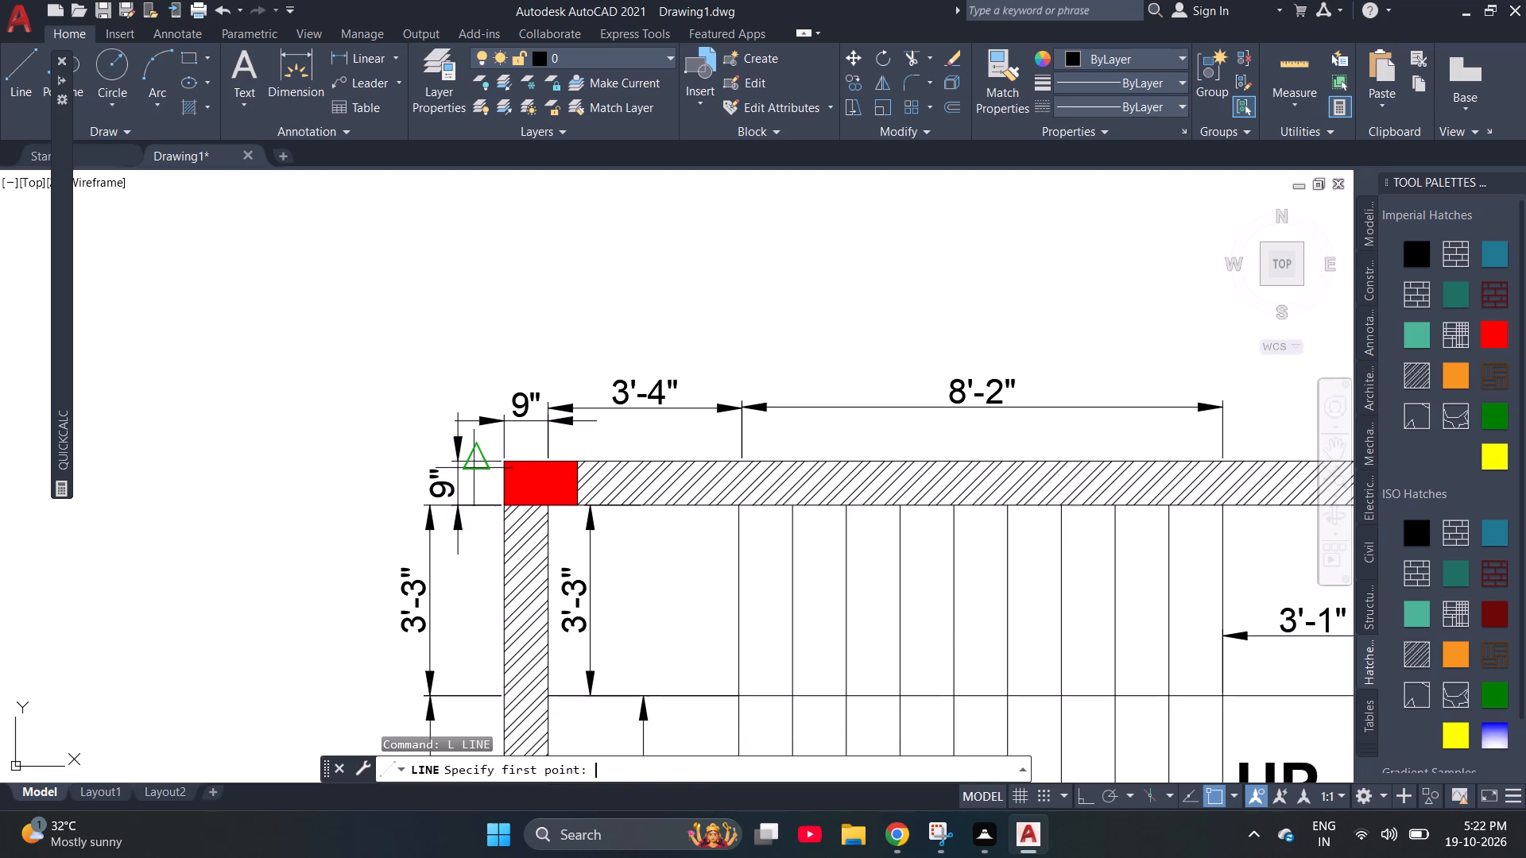
pyautogui.click(505, 469)
pyautogui.scroll(-3, 505, 300)
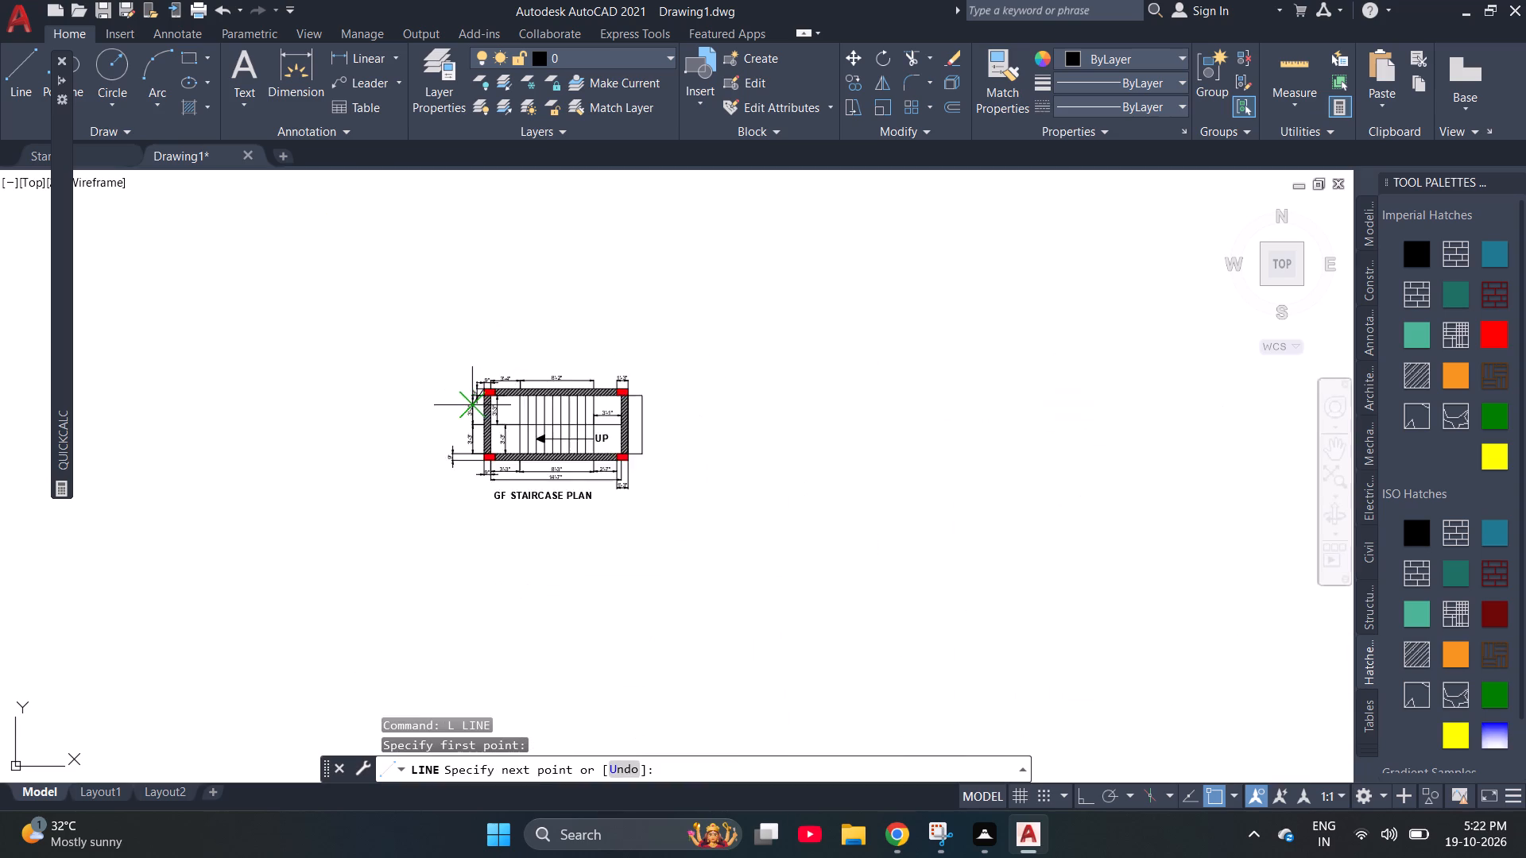
pyautogui.scroll(-2, 471, 404)
pyautogui.press('F8')
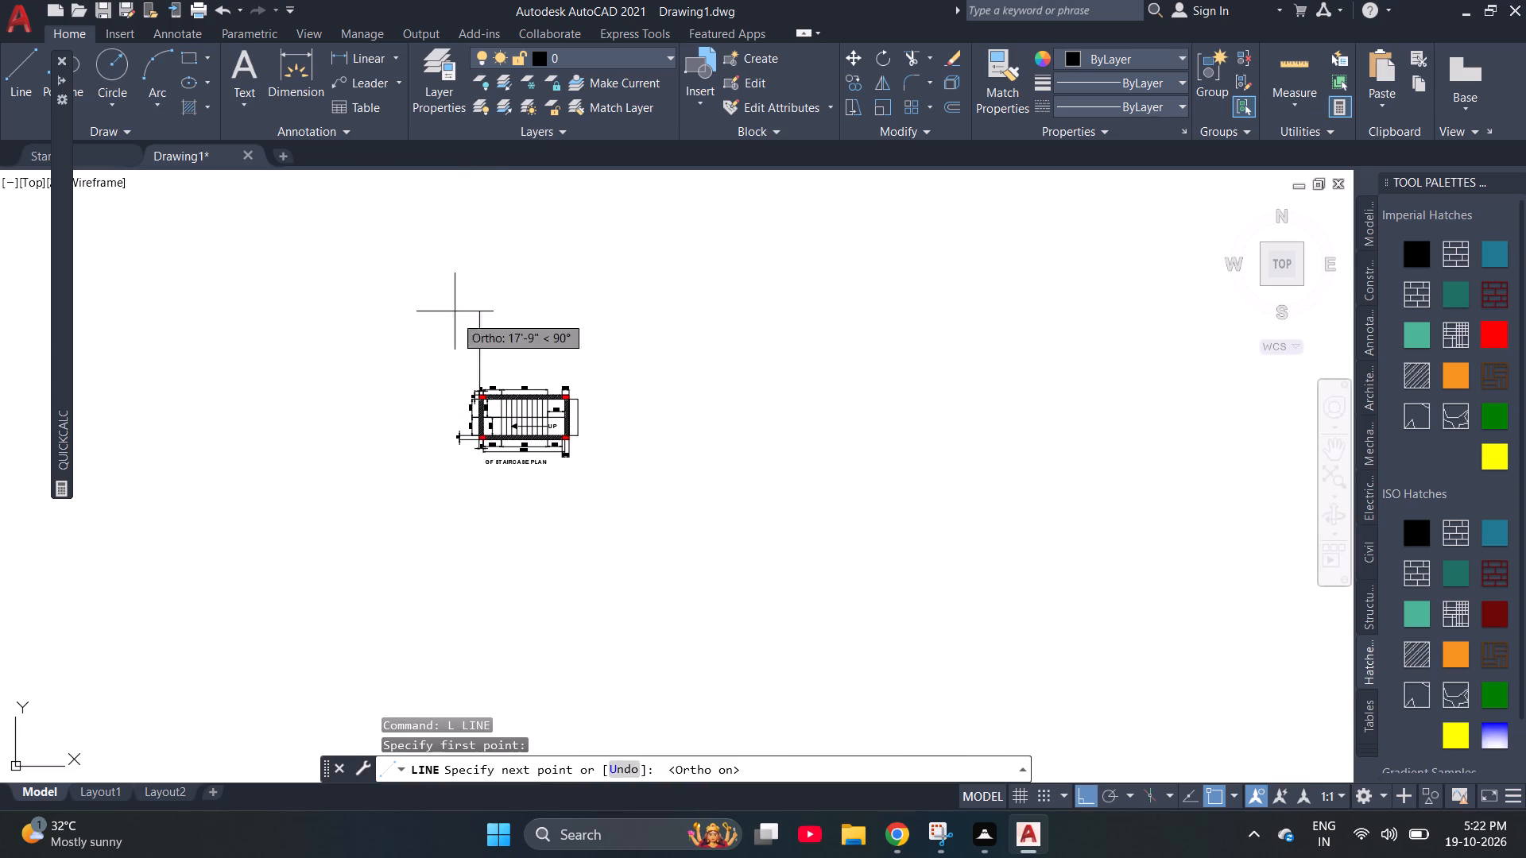
pyautogui.scroll(-1, 436, 342)
pyautogui.click(457, 255)
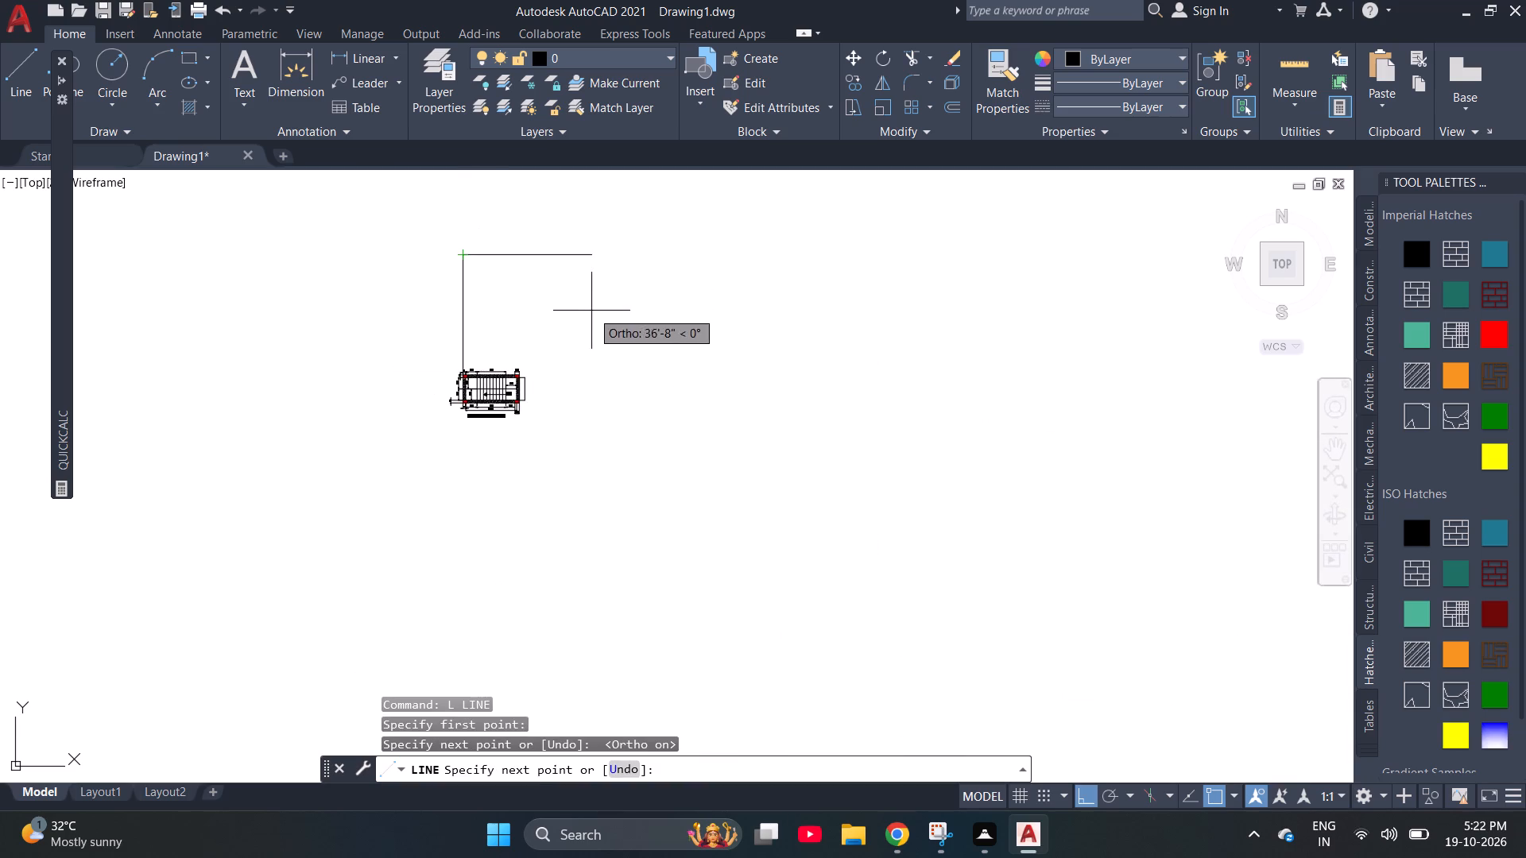
pyautogui.press('Escape')
# Draw a 16'-1" horizontal line to the right from the vertical guide line, in the empty space above the plan.
pyautogui.scroll(2, 467, 376)
pyautogui.scroll(-1, 479, 516)
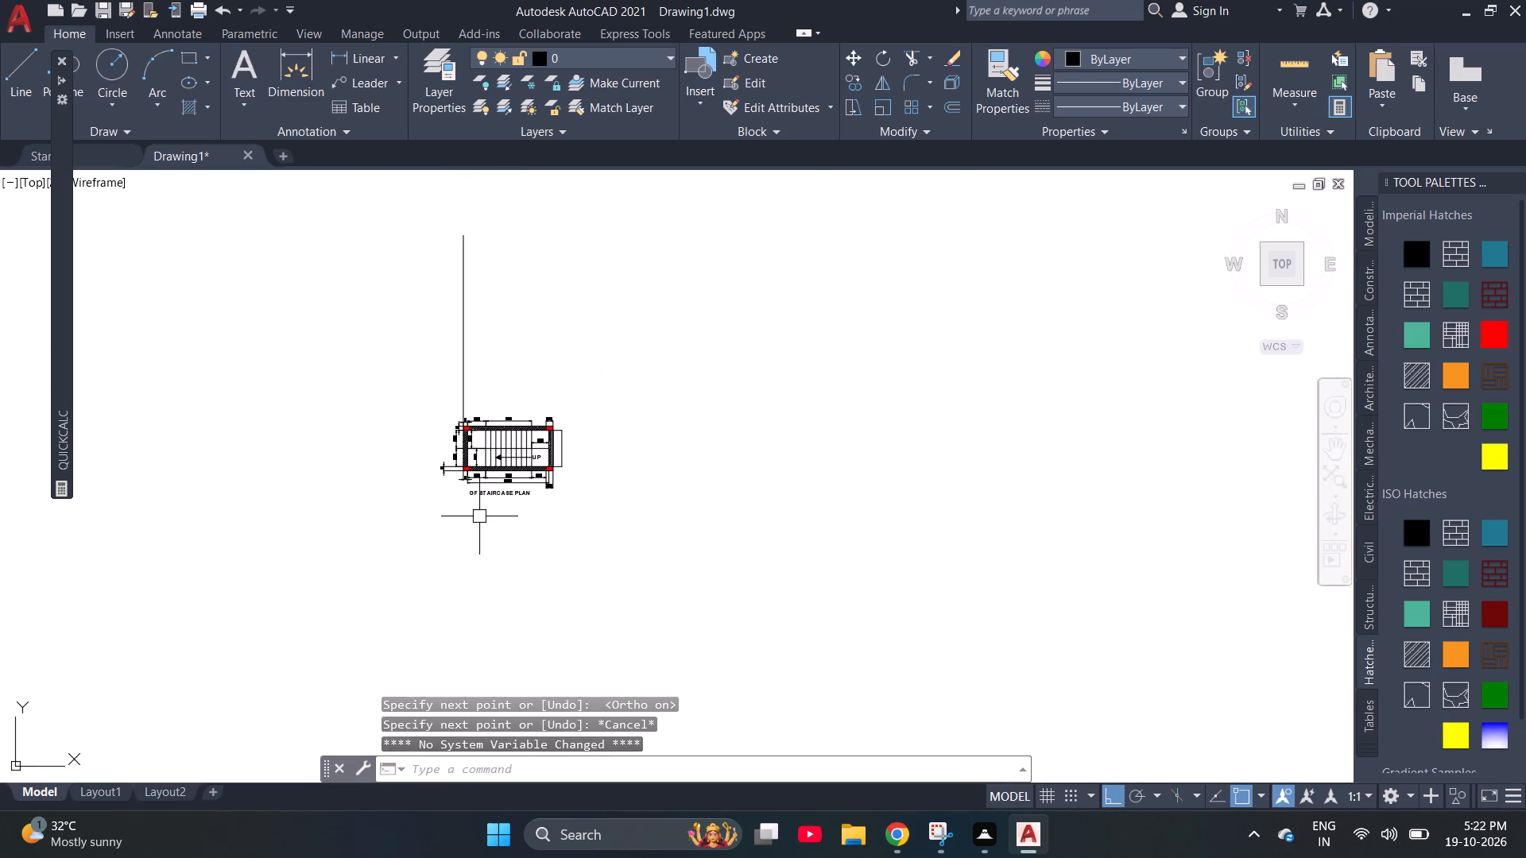
pyautogui.scroll(2, 460, 251)
pyautogui.scroll(-1, 440, 464)
pyautogui.scroll(4, 467, 601)
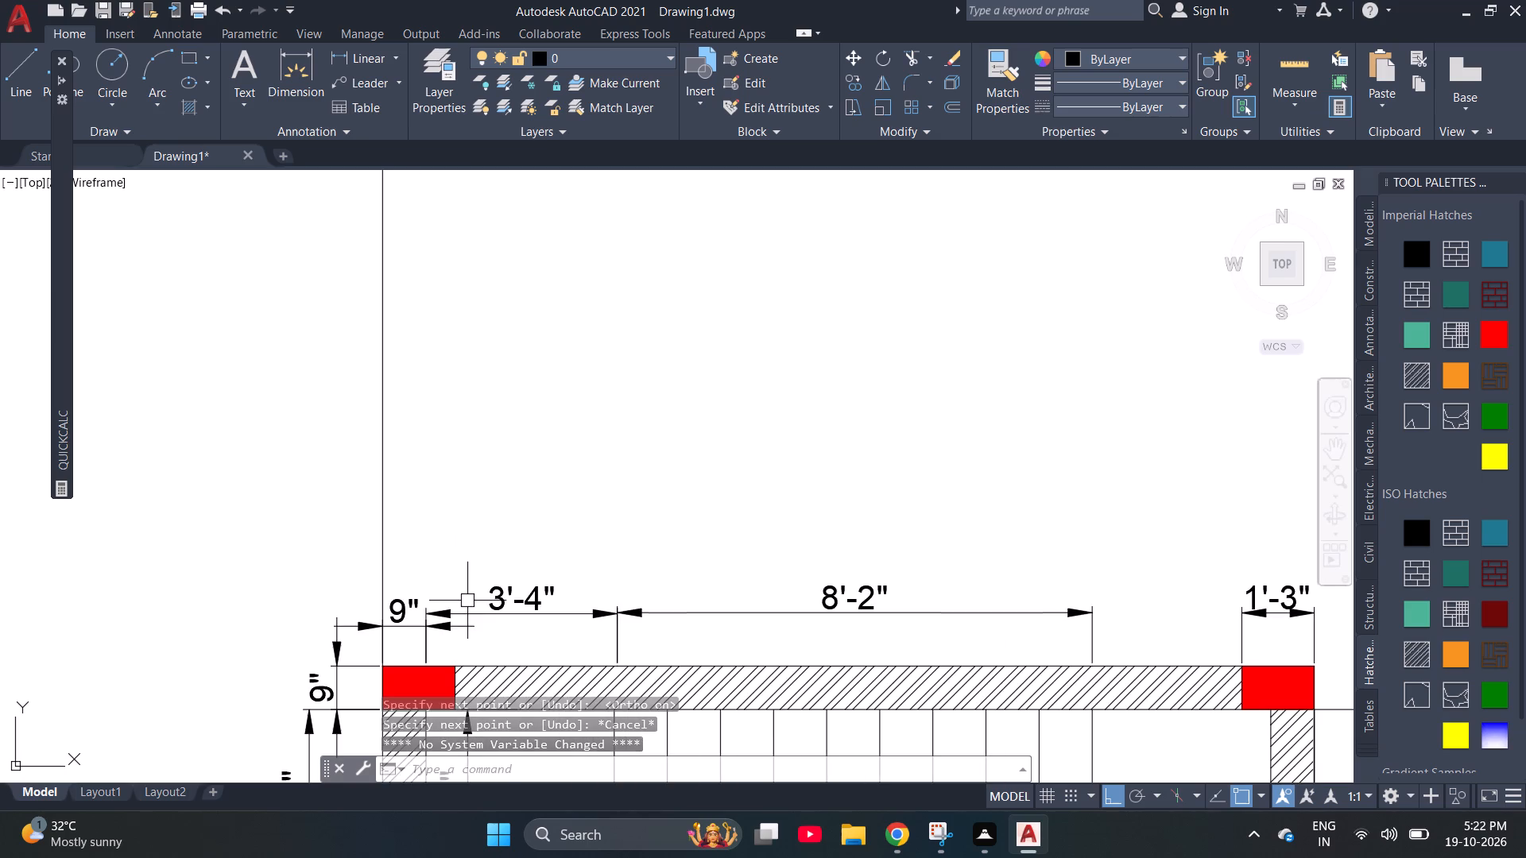
pyautogui.scroll(-2, 436, 561)
pyautogui.press('Escape')
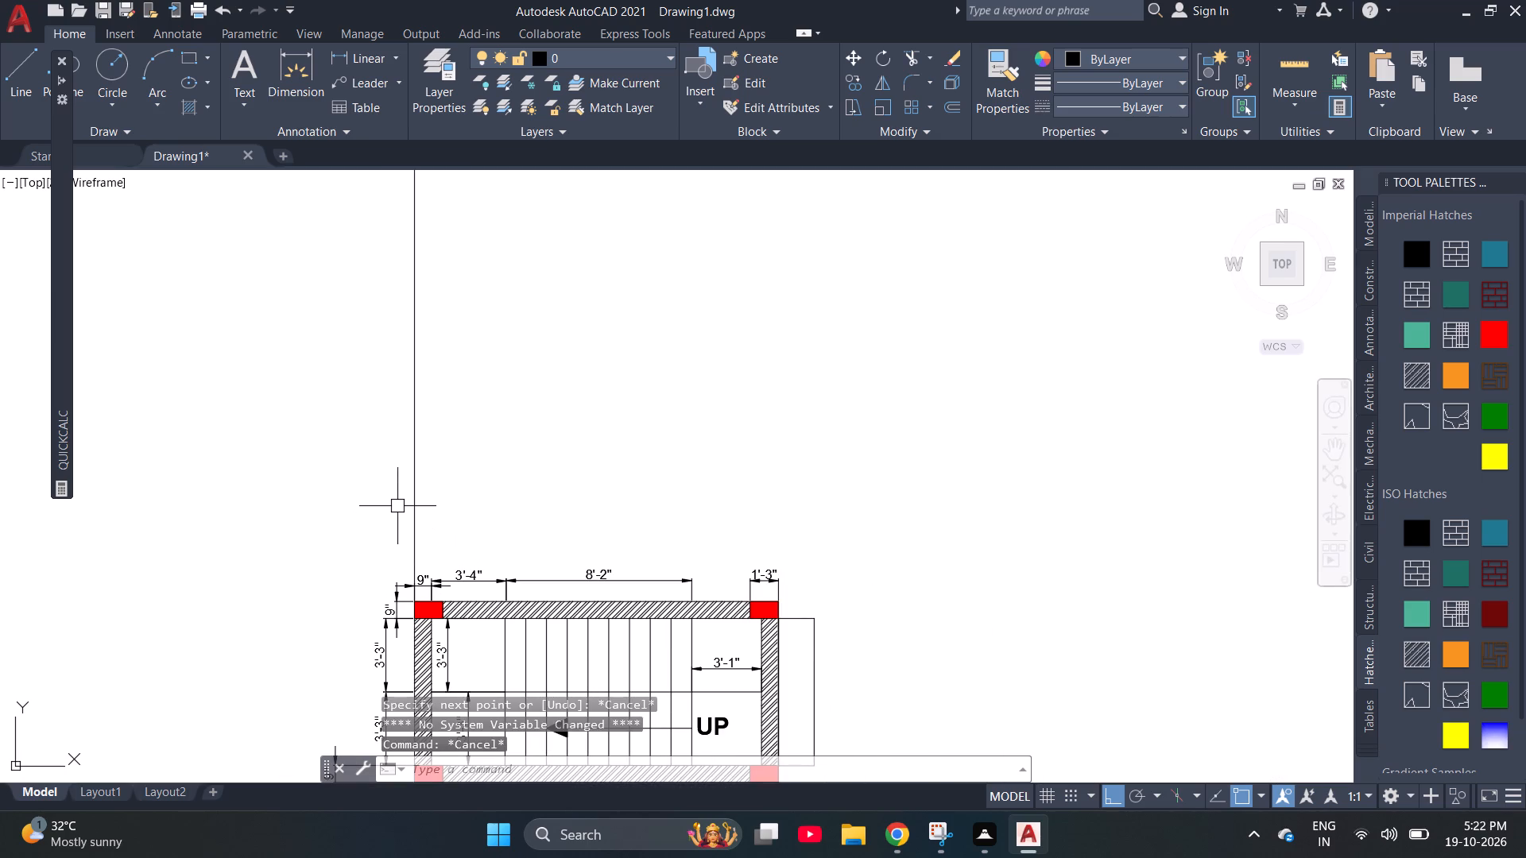
pyautogui.write('L')
pyautogui.press('space')
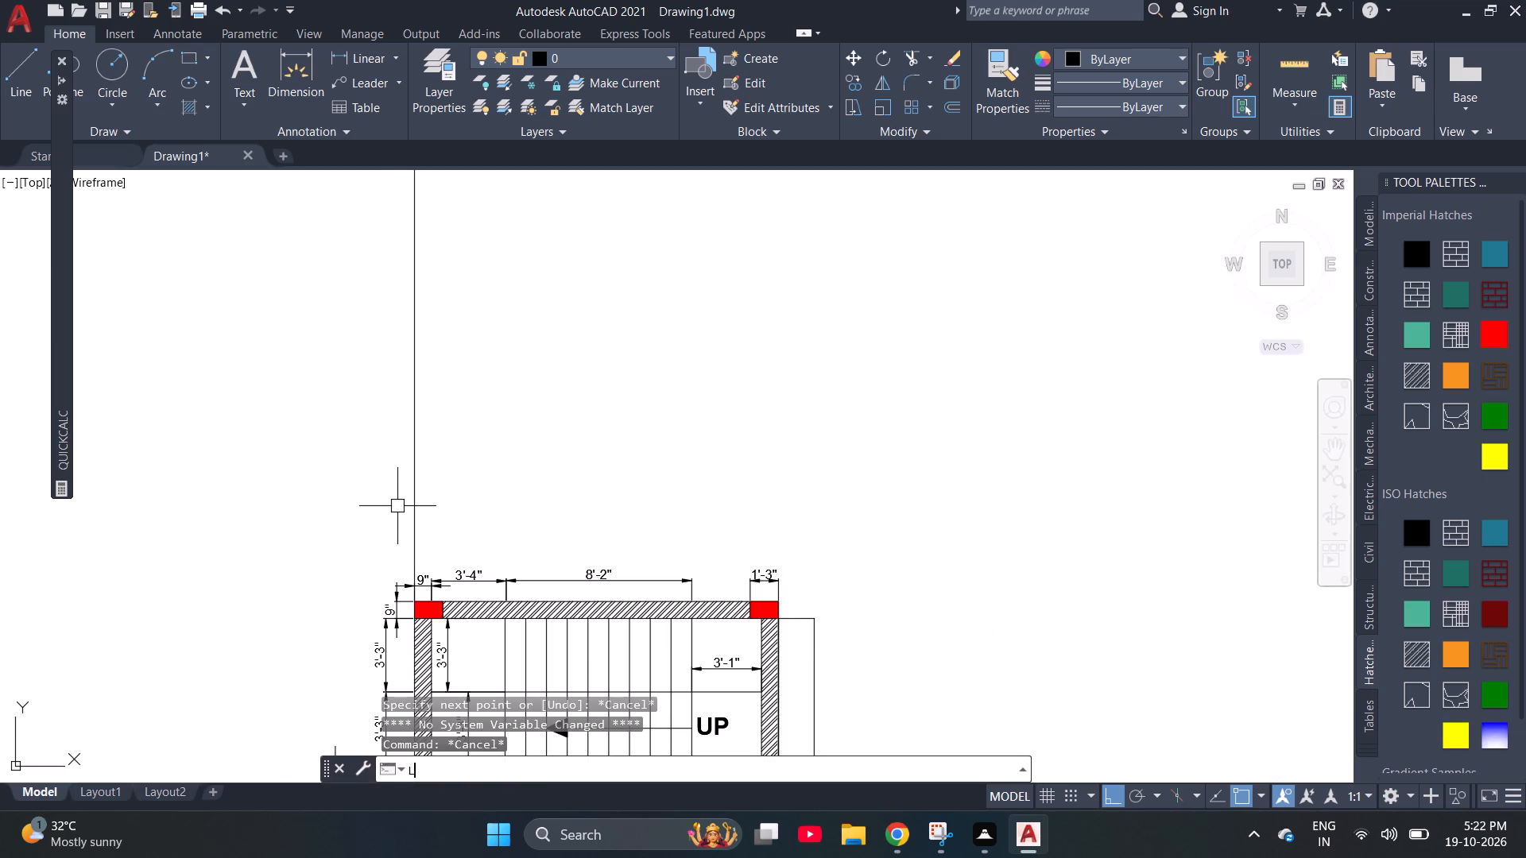
pyautogui.click(413, 341)
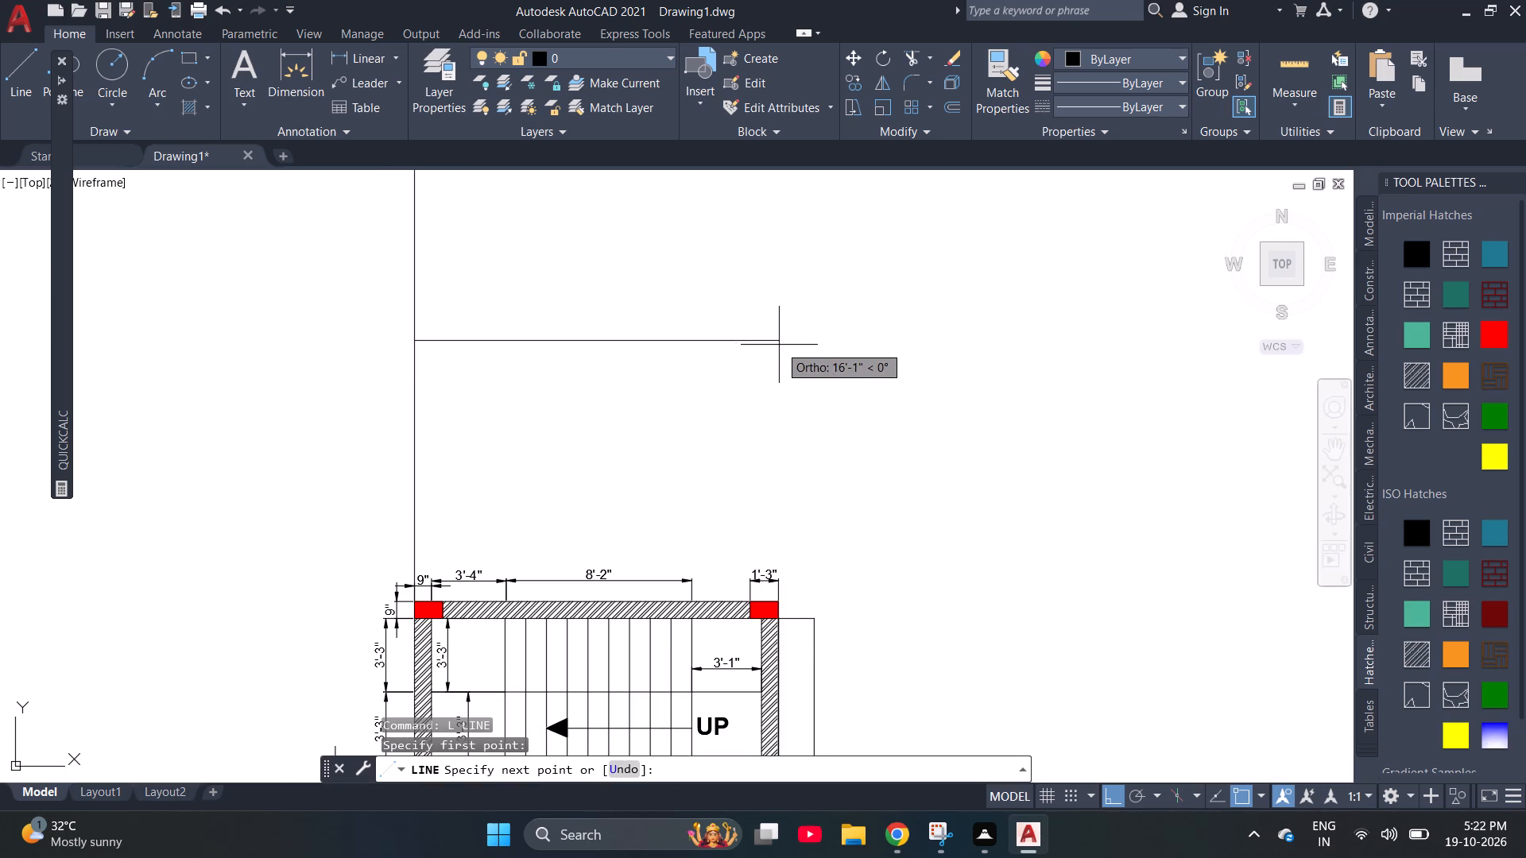
pyautogui.write('16\'1"')
pyautogui.press('Return')
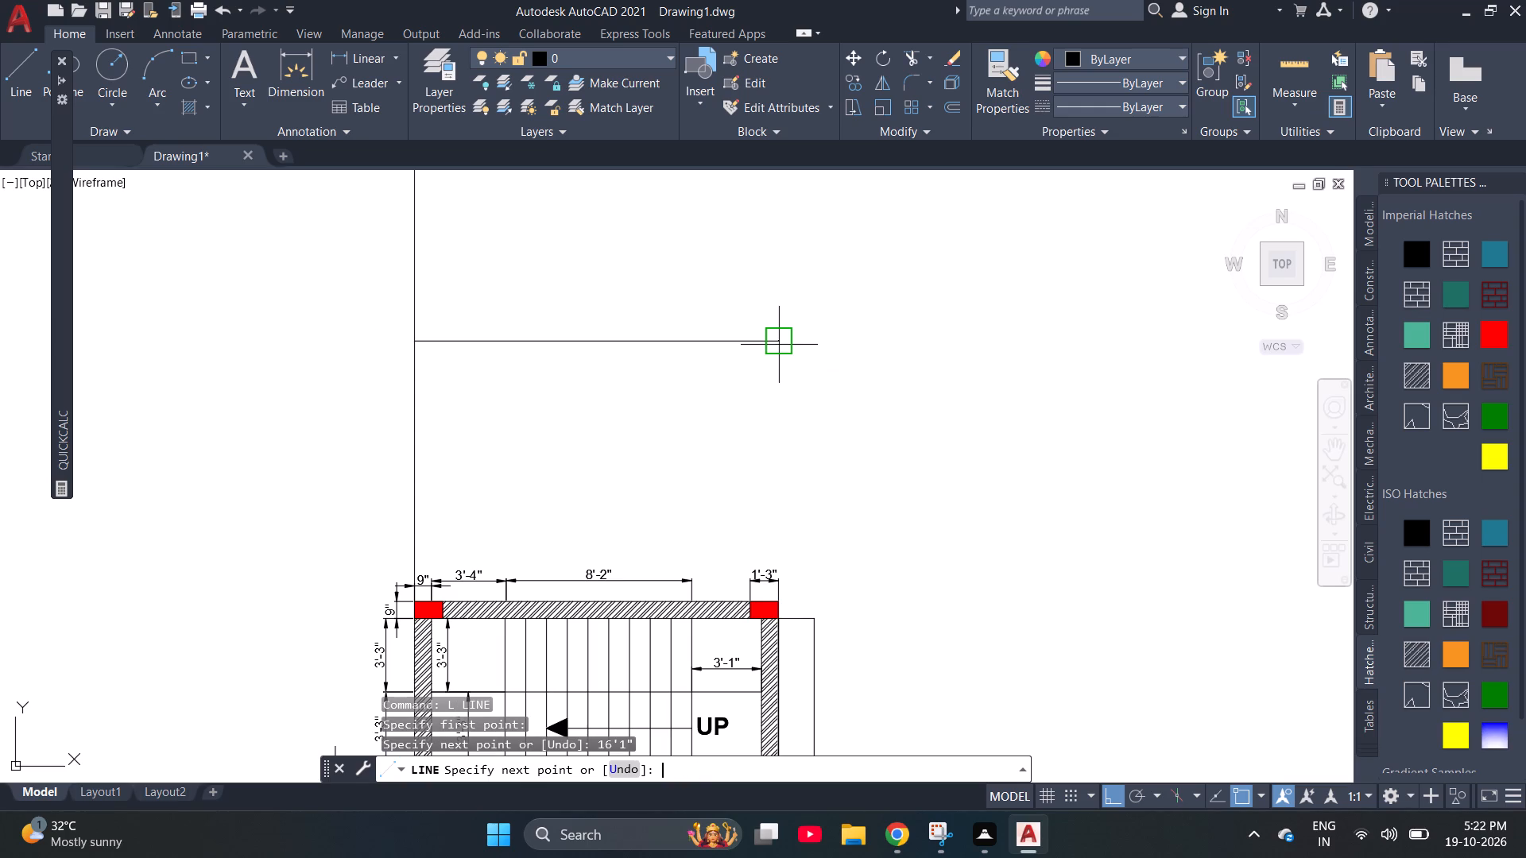
# Continue the line 8' upward and back horizontally to the guide line, closing the rectangular outline above the plan.
pyautogui.scroll(-1, 813, 338)
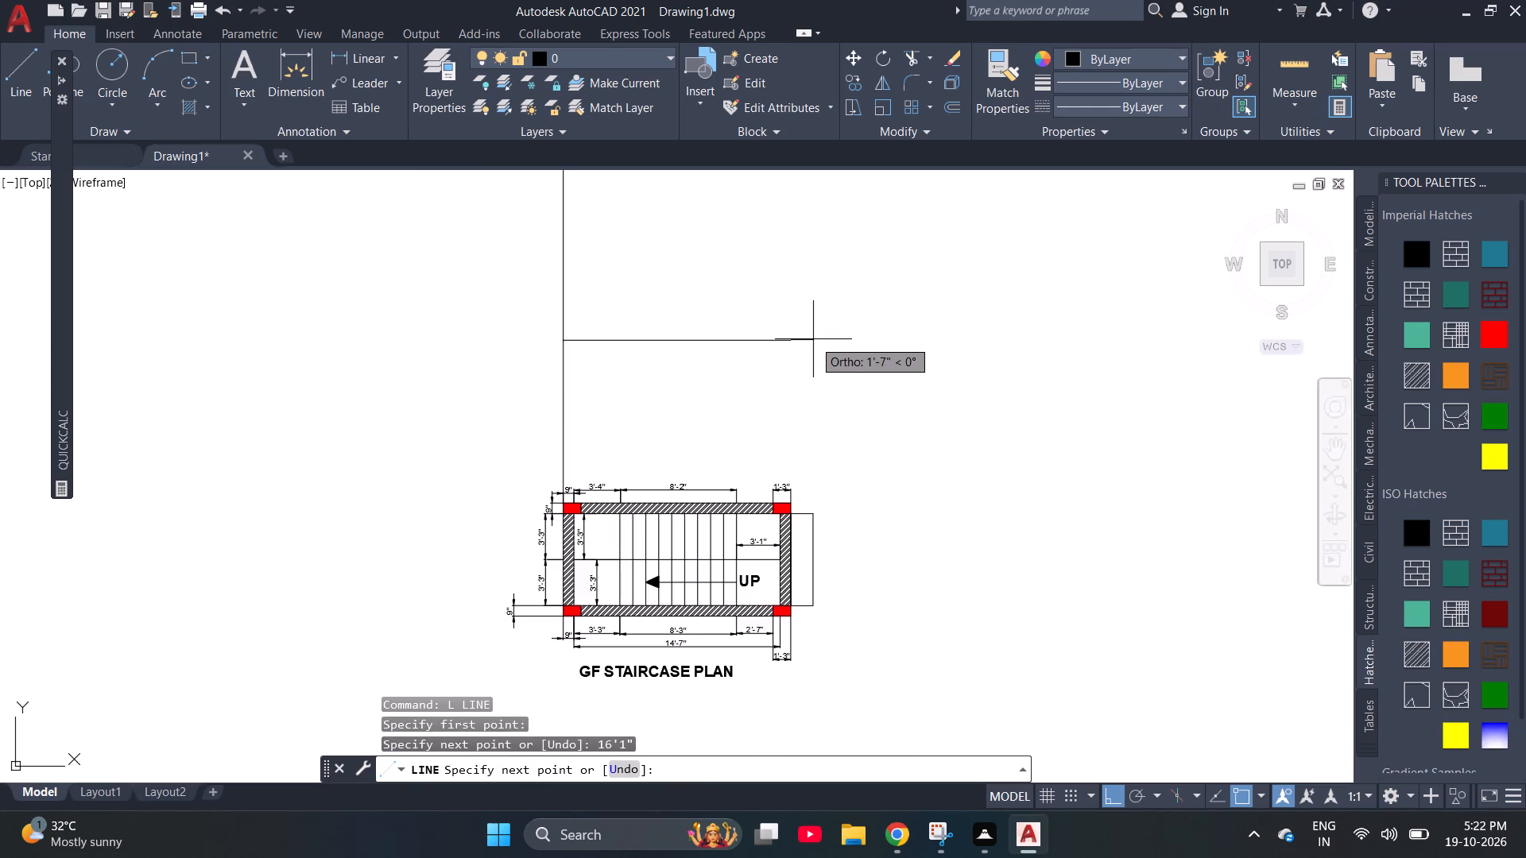
pyautogui.scroll(-2, 813, 339)
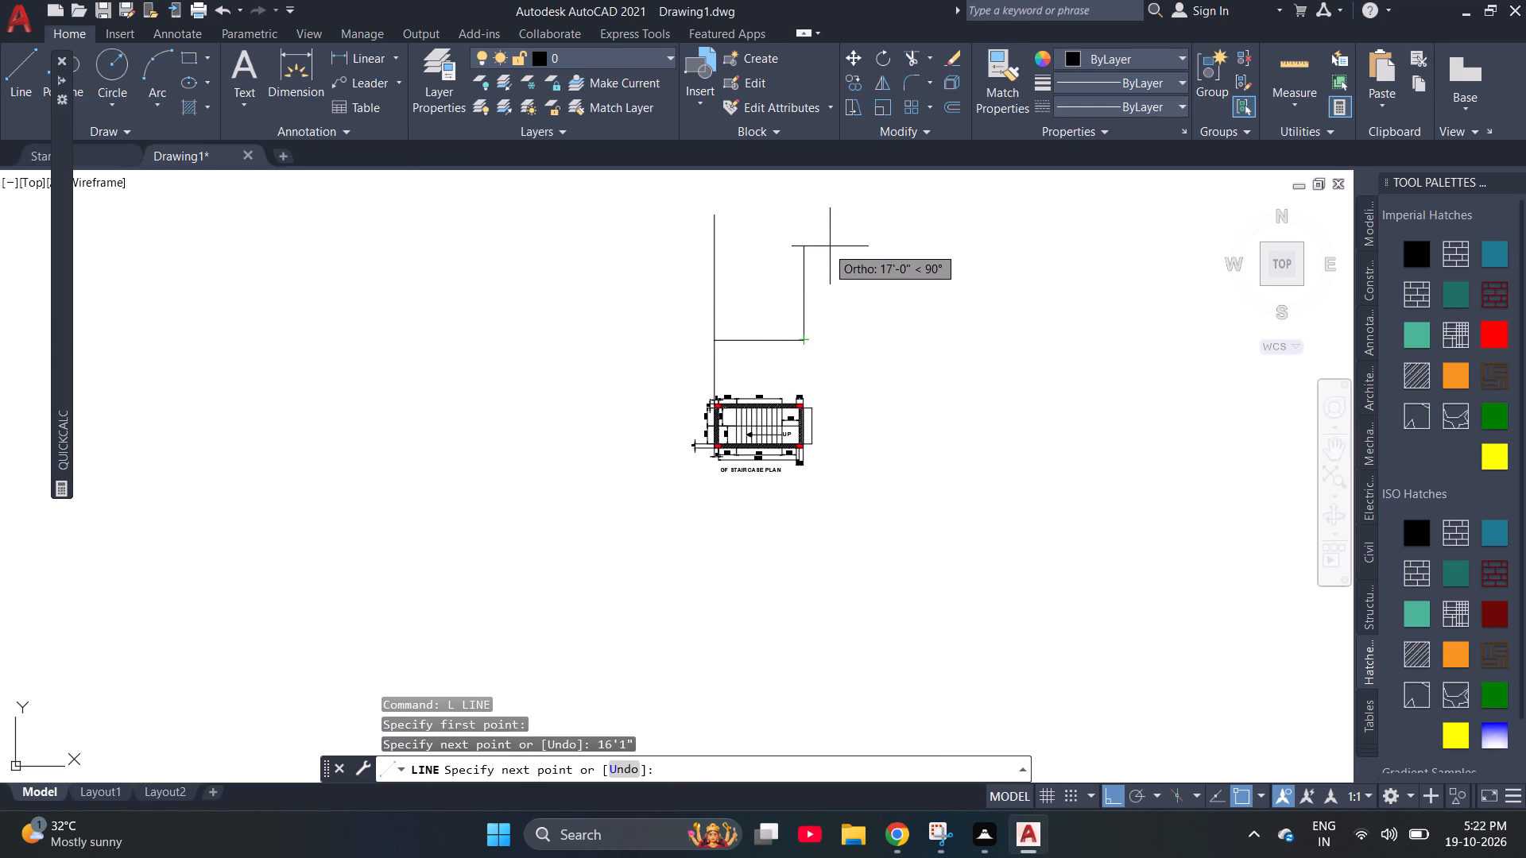
pyautogui.scroll(-1, 738, 263)
pyautogui.scroll(4, 783, 376)
pyautogui.scroll(2, 776, 264)
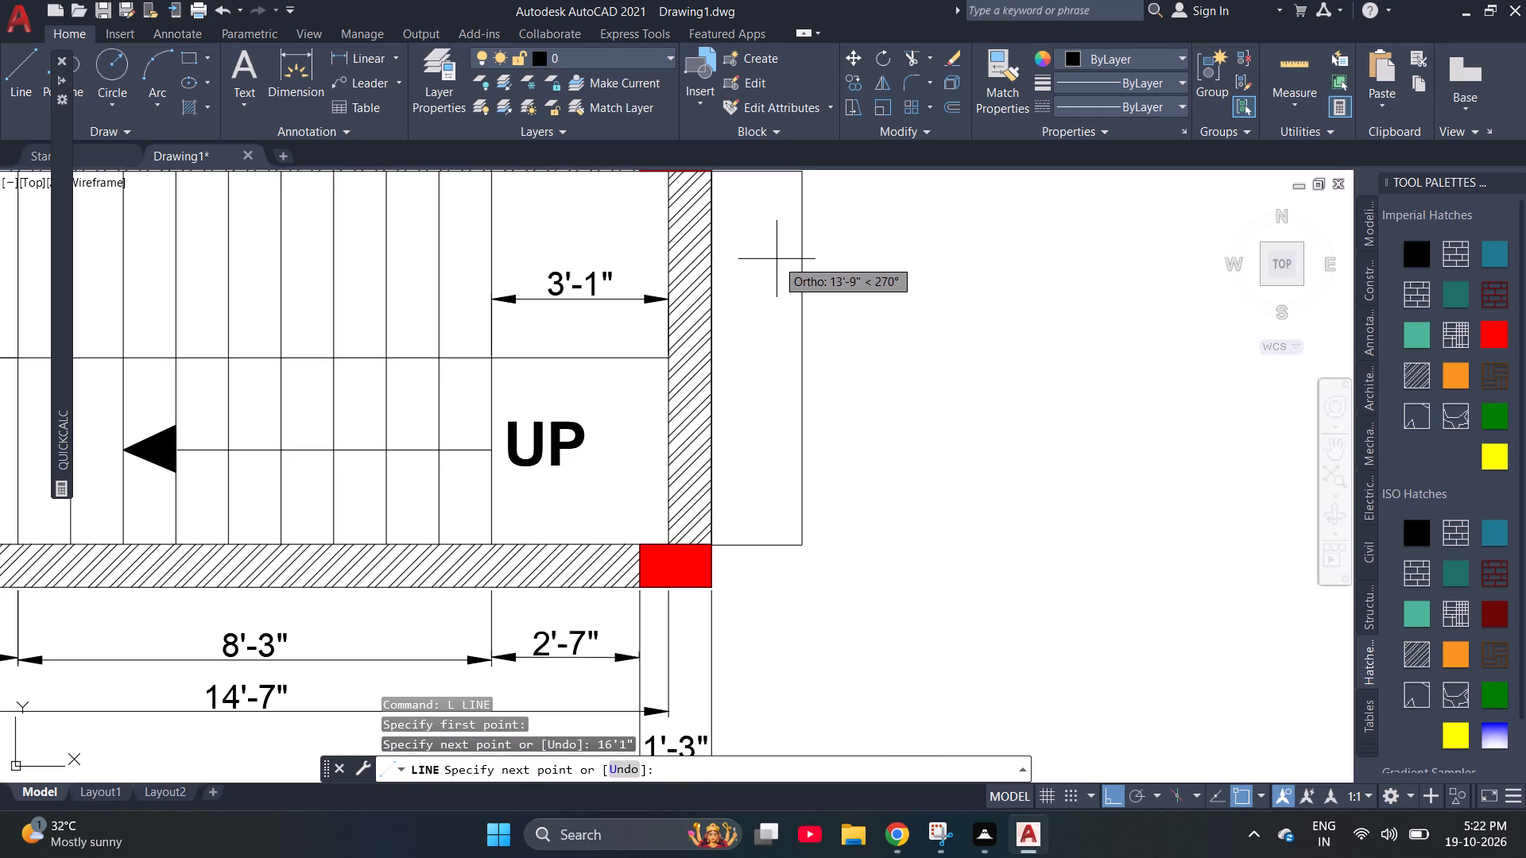
pyautogui.scroll(-1, 753, 459)
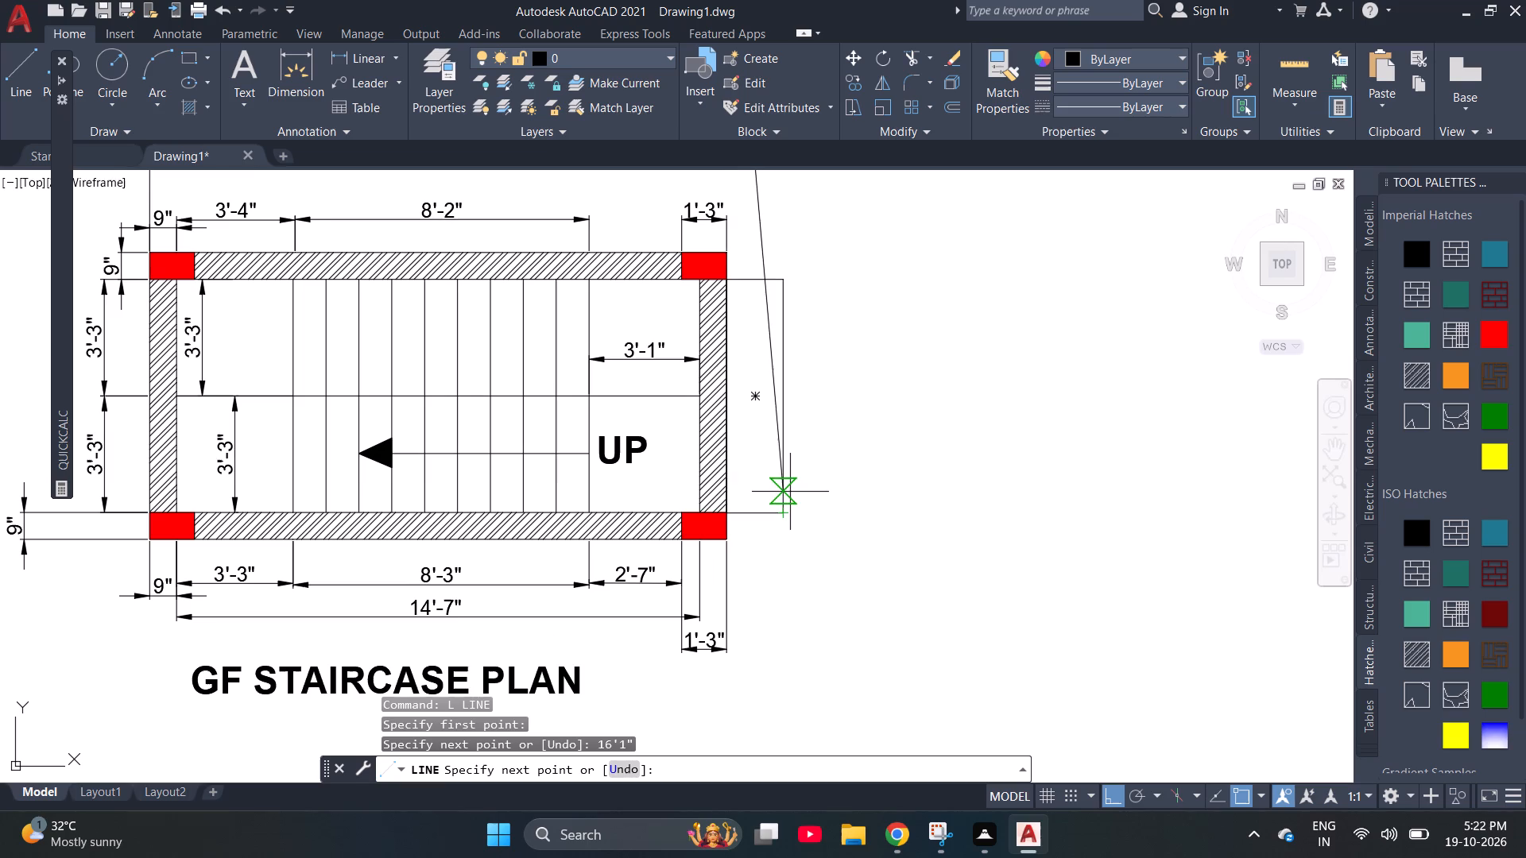
pyautogui.scroll(-2, 807, 488)
pyautogui.scroll(-1, 754, 400)
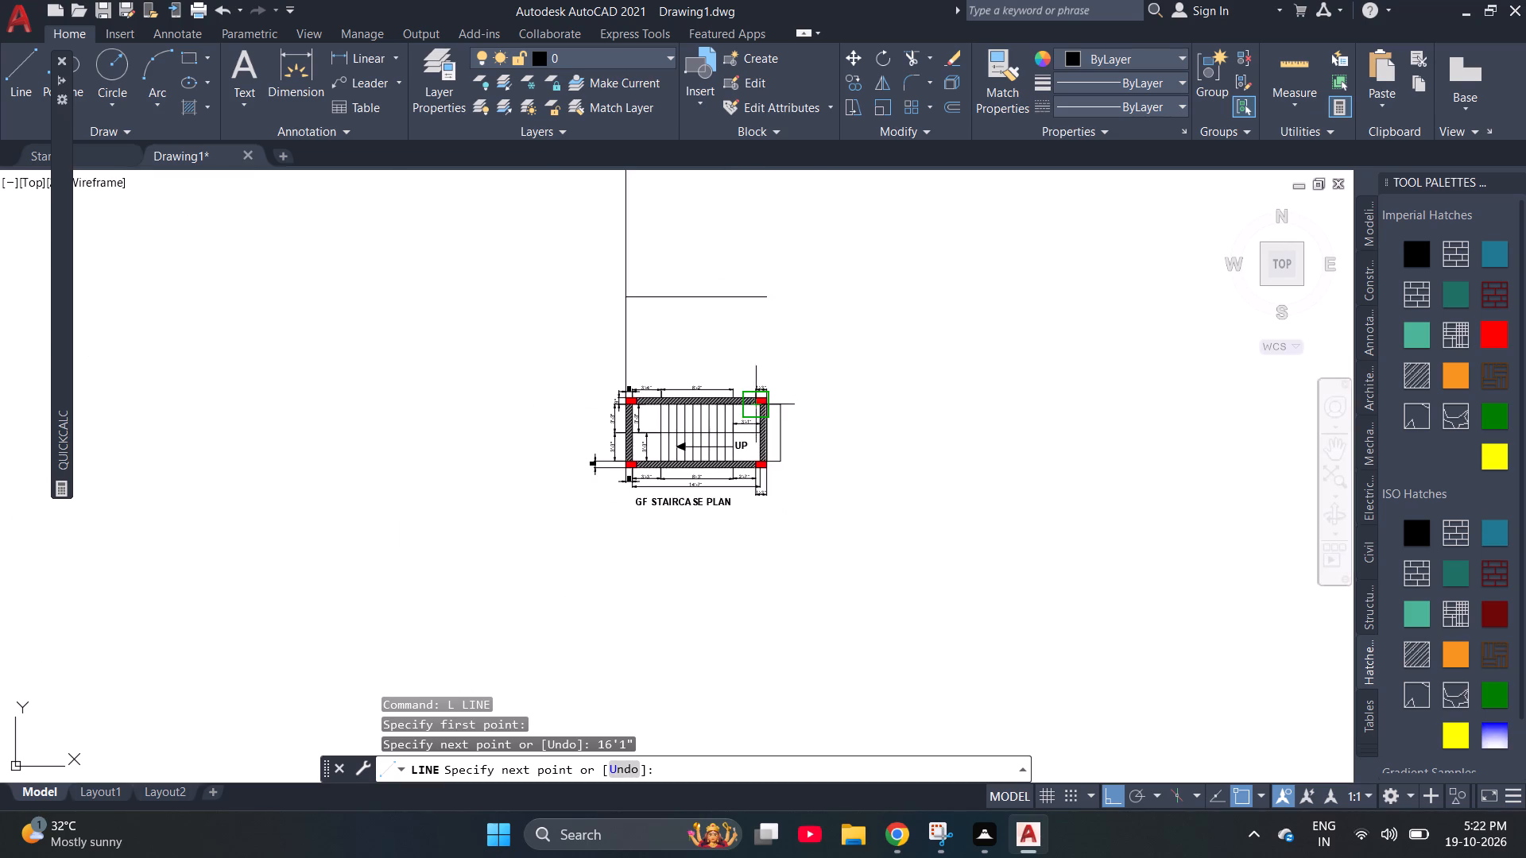
pyautogui.scroll(3, 785, 191)
pyautogui.scroll(-1, 772, 331)
pyautogui.scroll(-1, 853, 345)
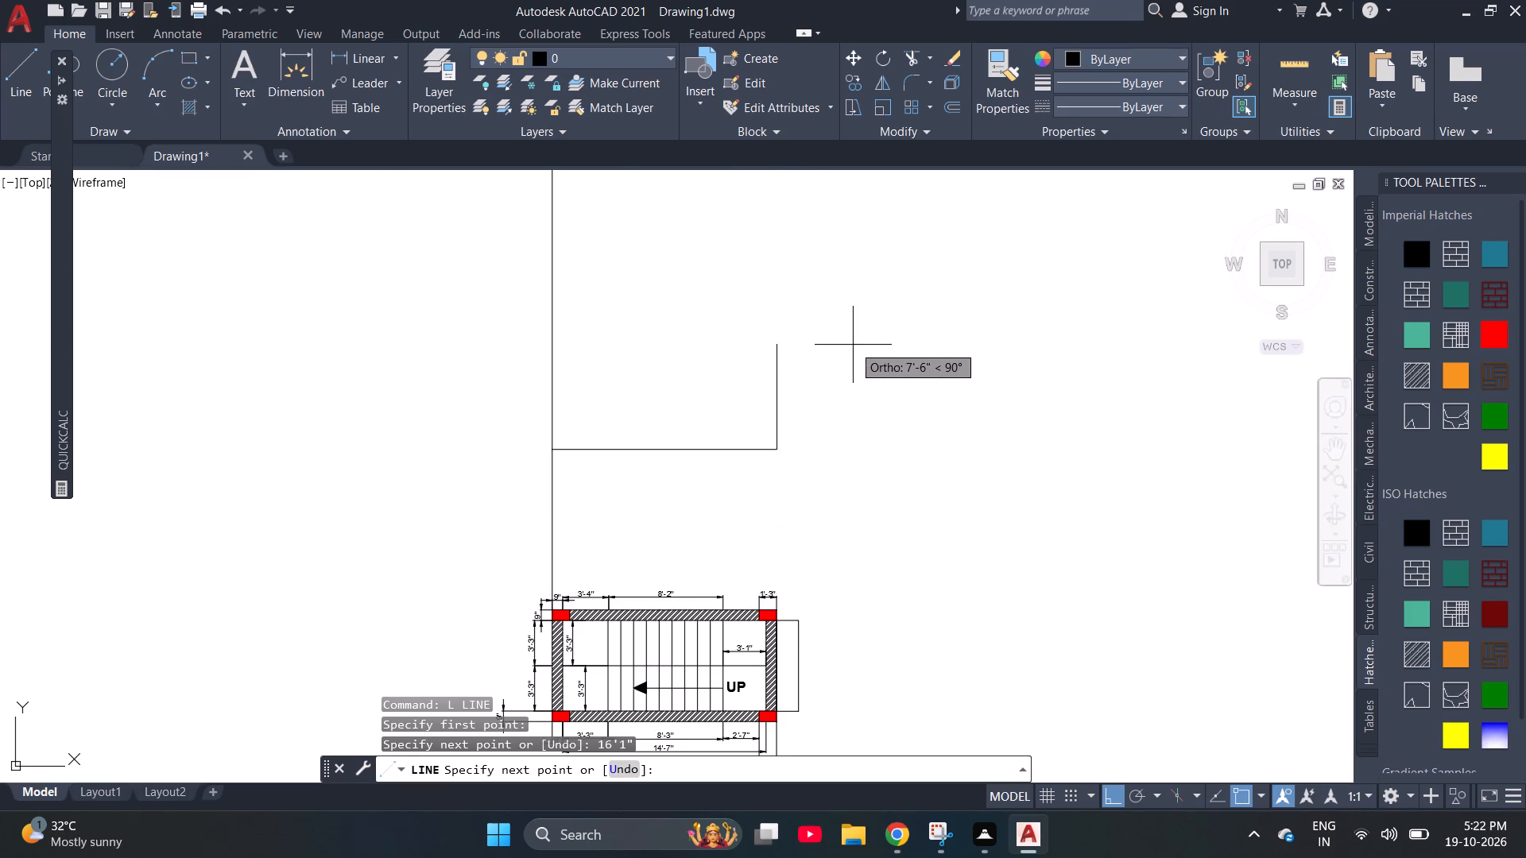
pyautogui.press('8')
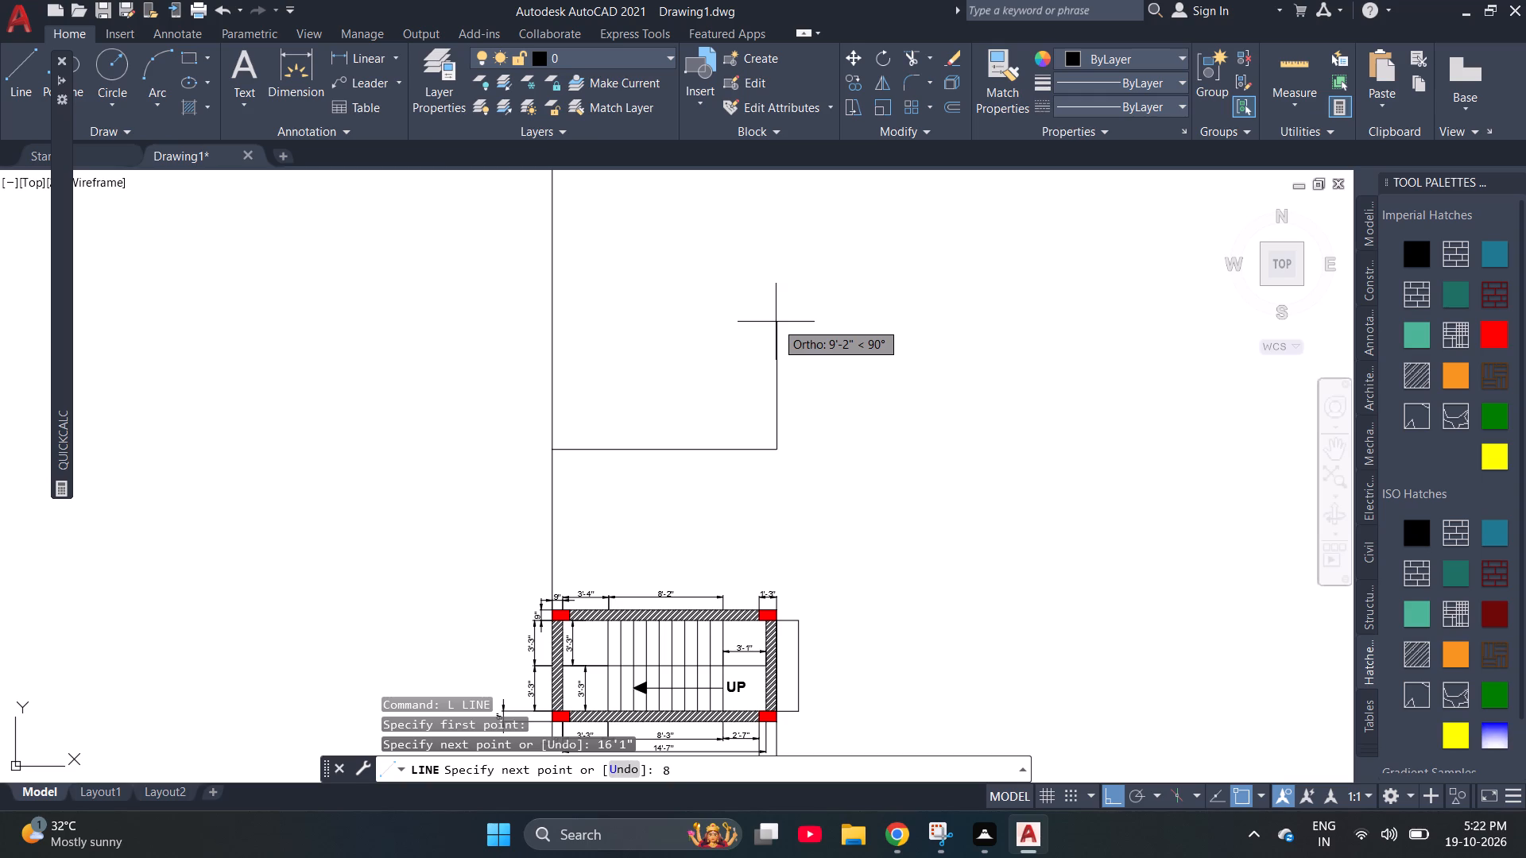
pyautogui.press("'")
pyautogui.press('Return')
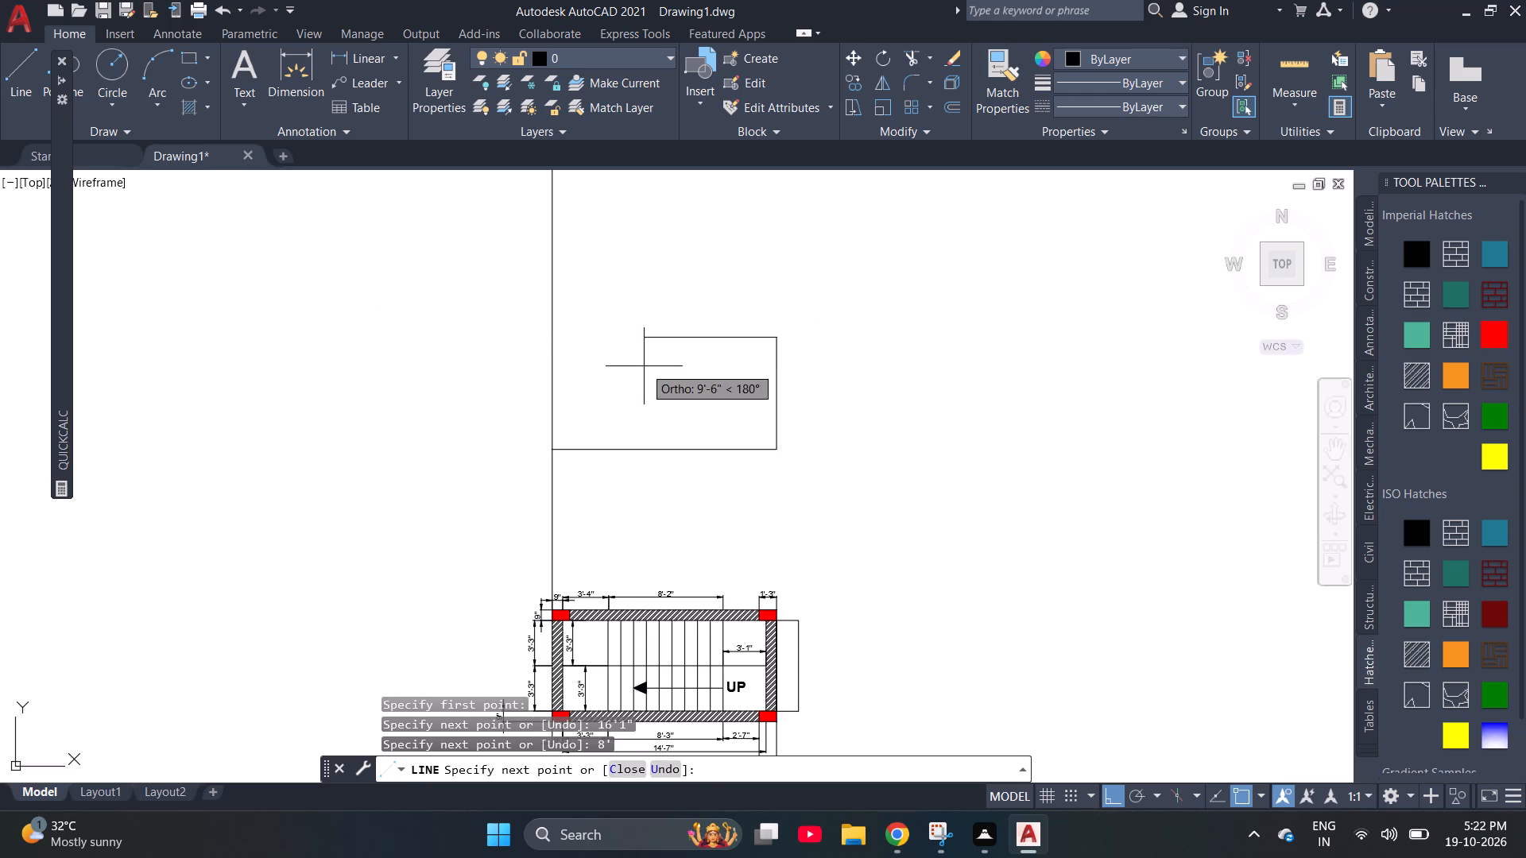
pyautogui.click(552, 334)
pyautogui.press('Escape')
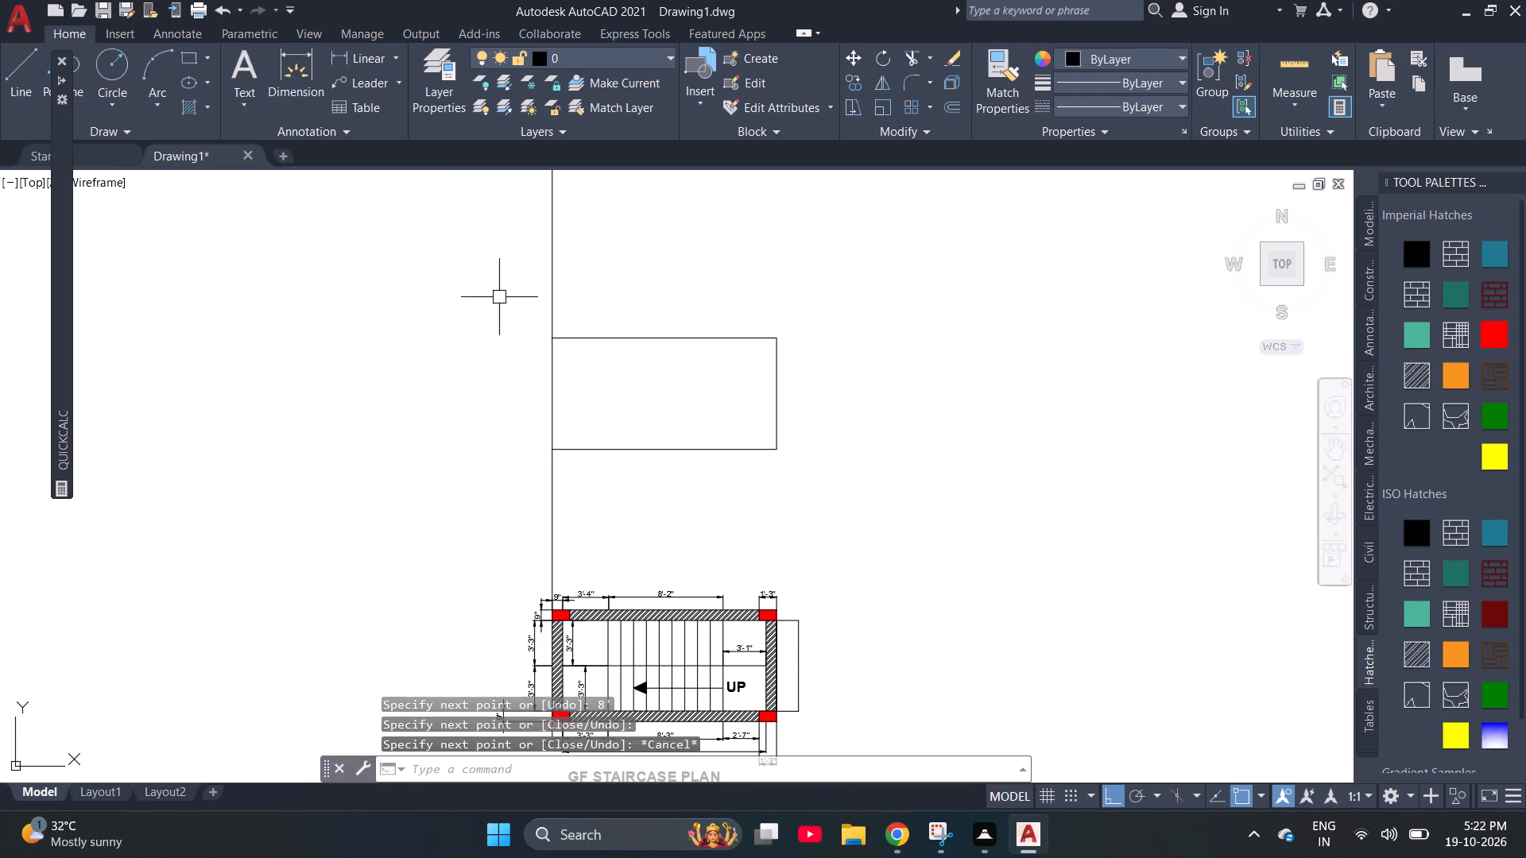
# Measure the plan's overall outer depth between the right-hand corner blocks' outer corners, without placing a dimension.
pyautogui.click(295, 54)
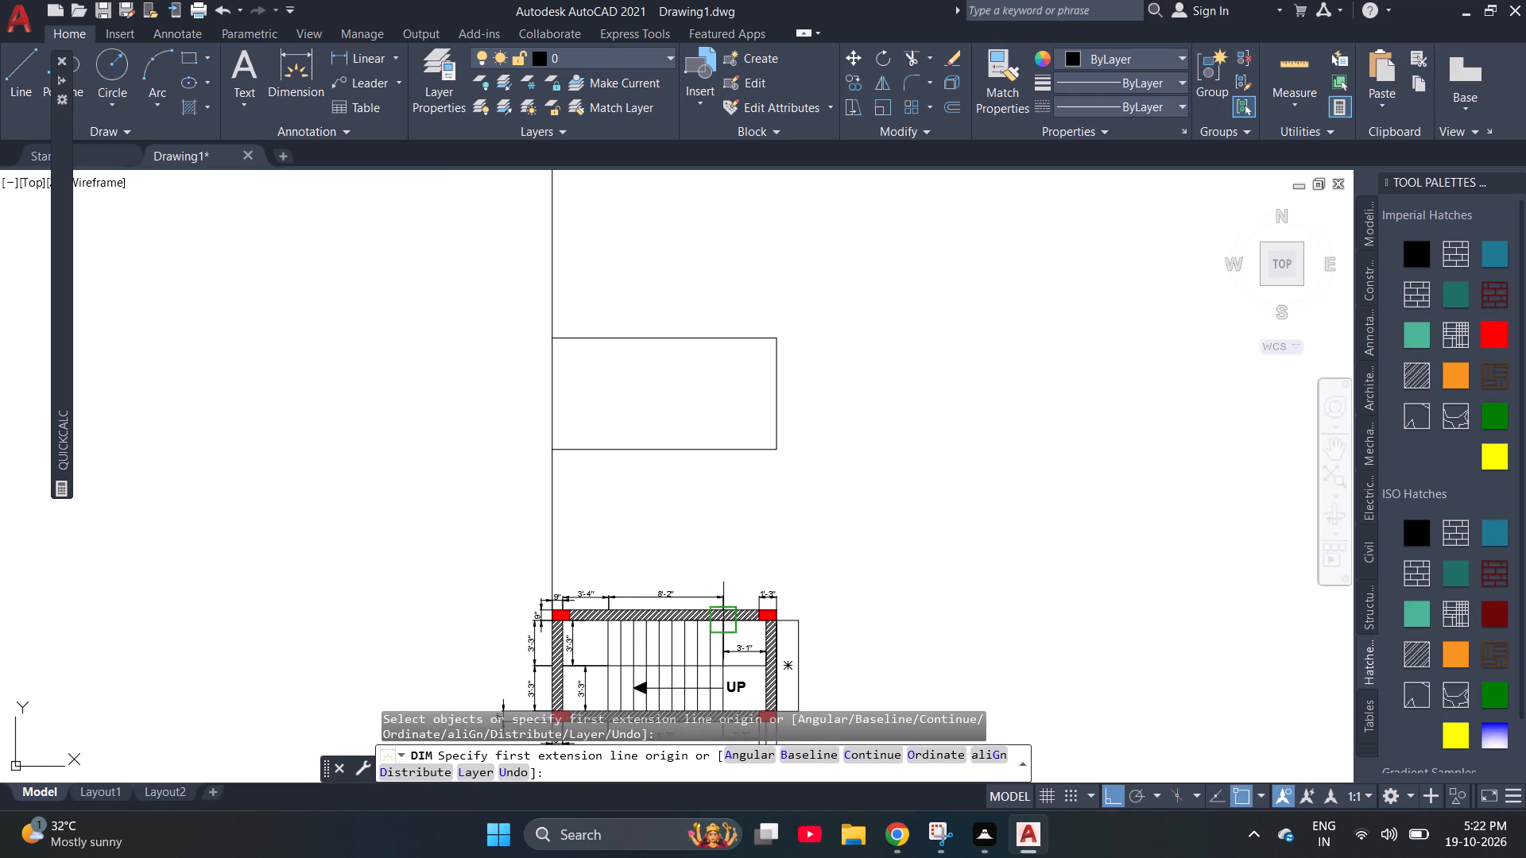
pyautogui.scroll(3, 727, 623)
pyautogui.click(928, 571)
pyautogui.scroll(-2, 676, 289)
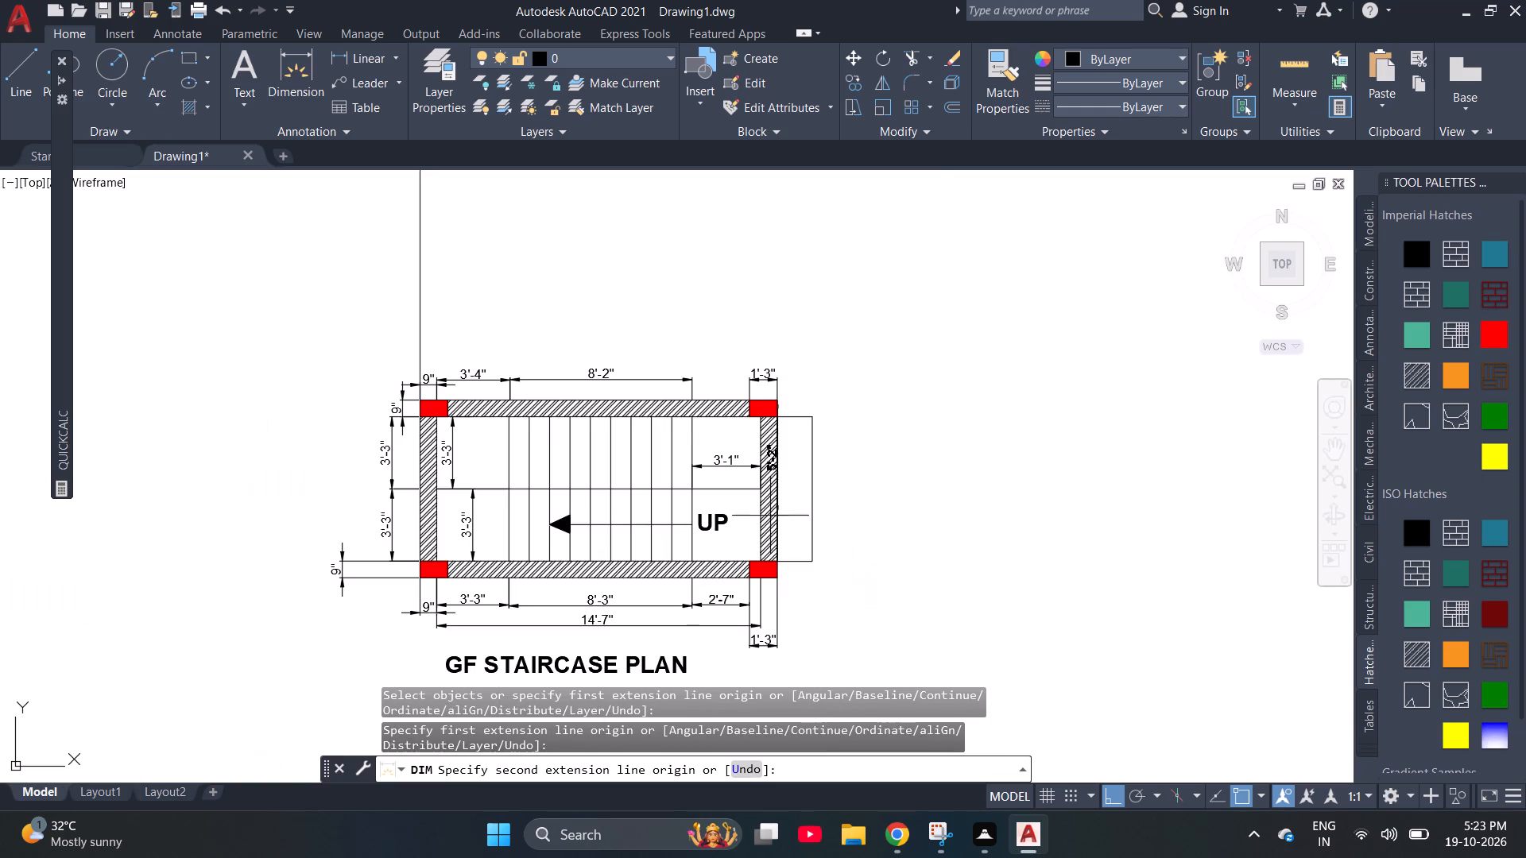
pyautogui.scroll(3, 770, 582)
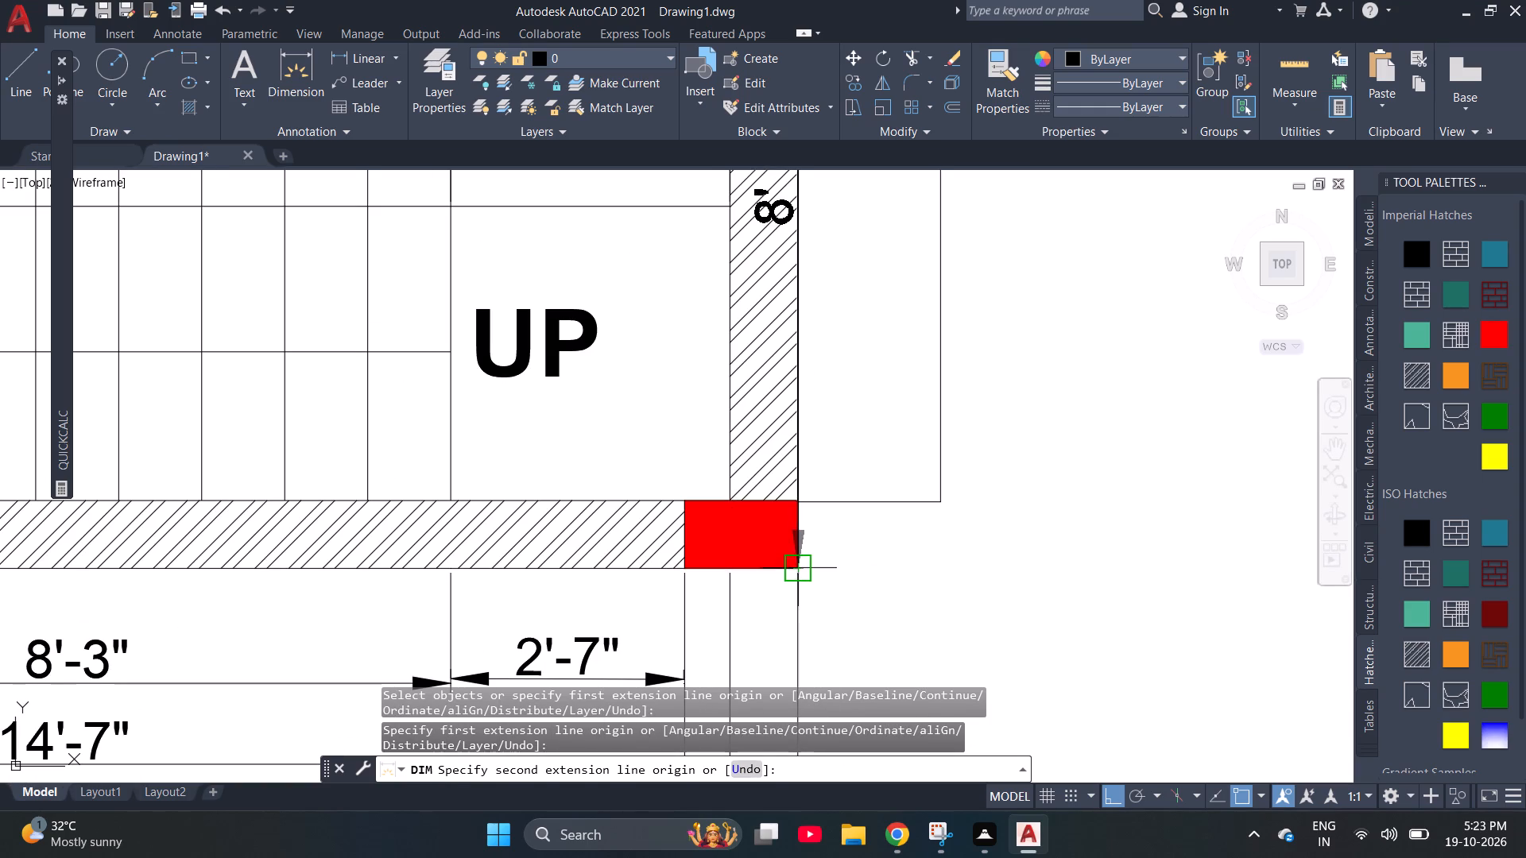
pyautogui.click(797, 568)
pyautogui.scroll(-1, 1018, 584)
pyautogui.press('Escape')
pyautogui.scroll(-2, 725, 541)
pyautogui.scroll(-1, 591, 474)
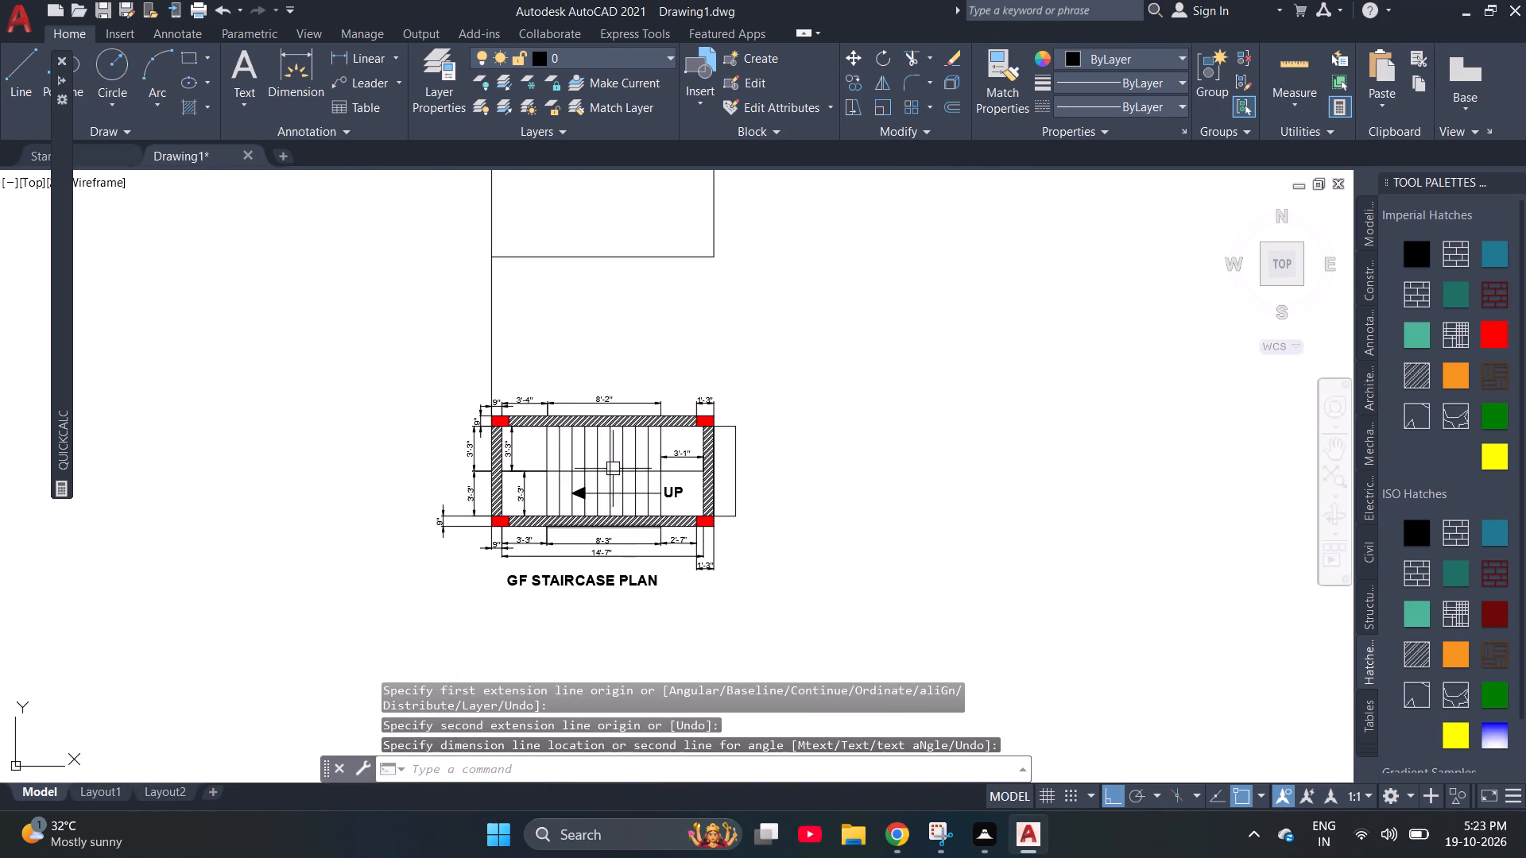
# Trim the vertical guide line's excess above and below the new rectangle.
pyautogui.scroll(-1, 589, 481)
pyautogui.scroll(3, 544, 234)
pyautogui.press('Escape')
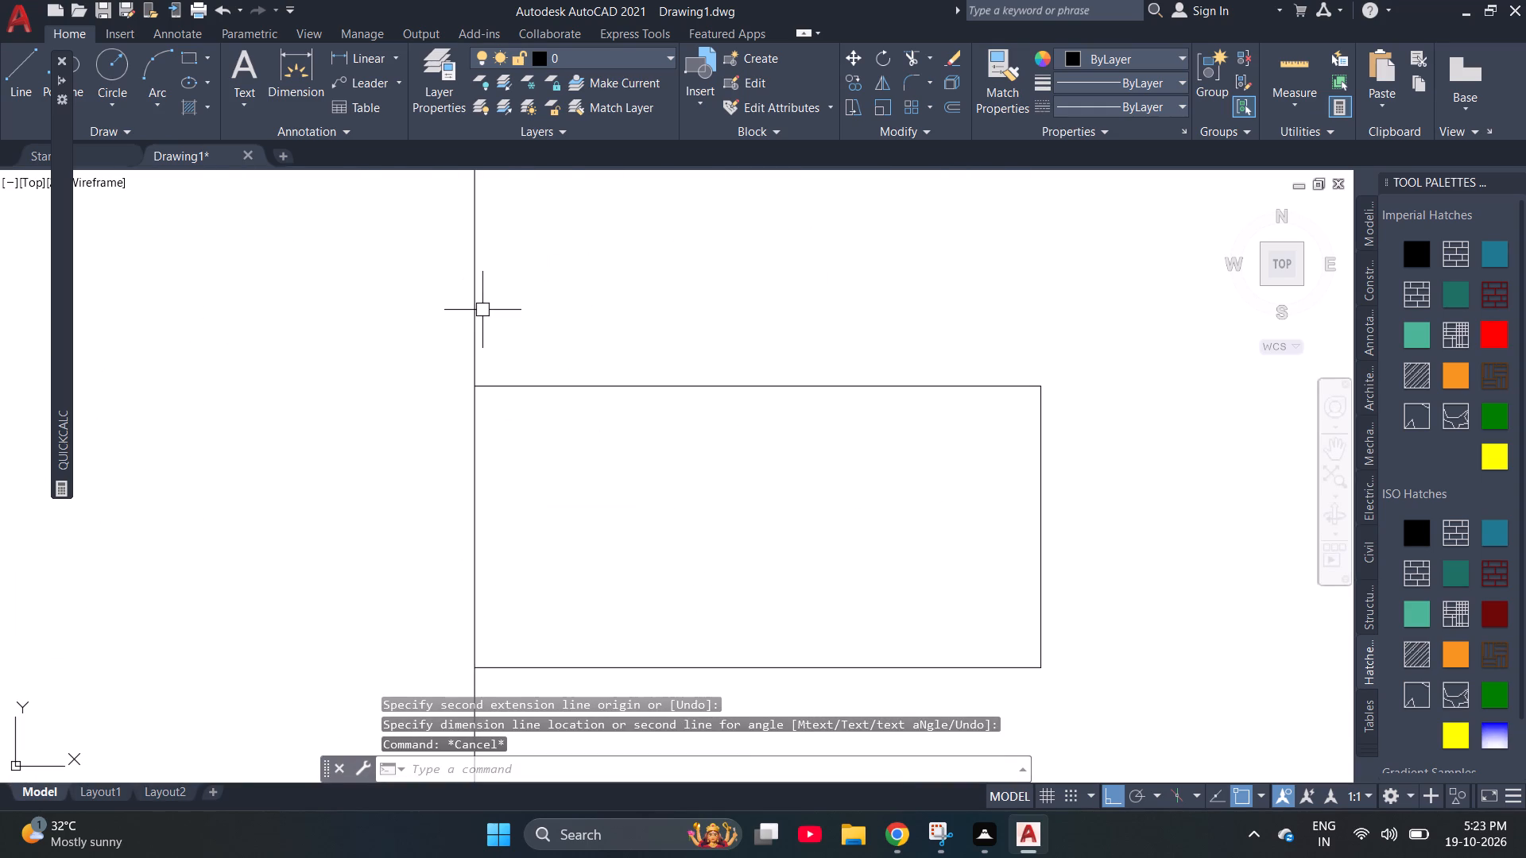
pyautogui.press('t')
pyautogui.write('R')
pyautogui.press('space')
pyautogui.click(476, 314)
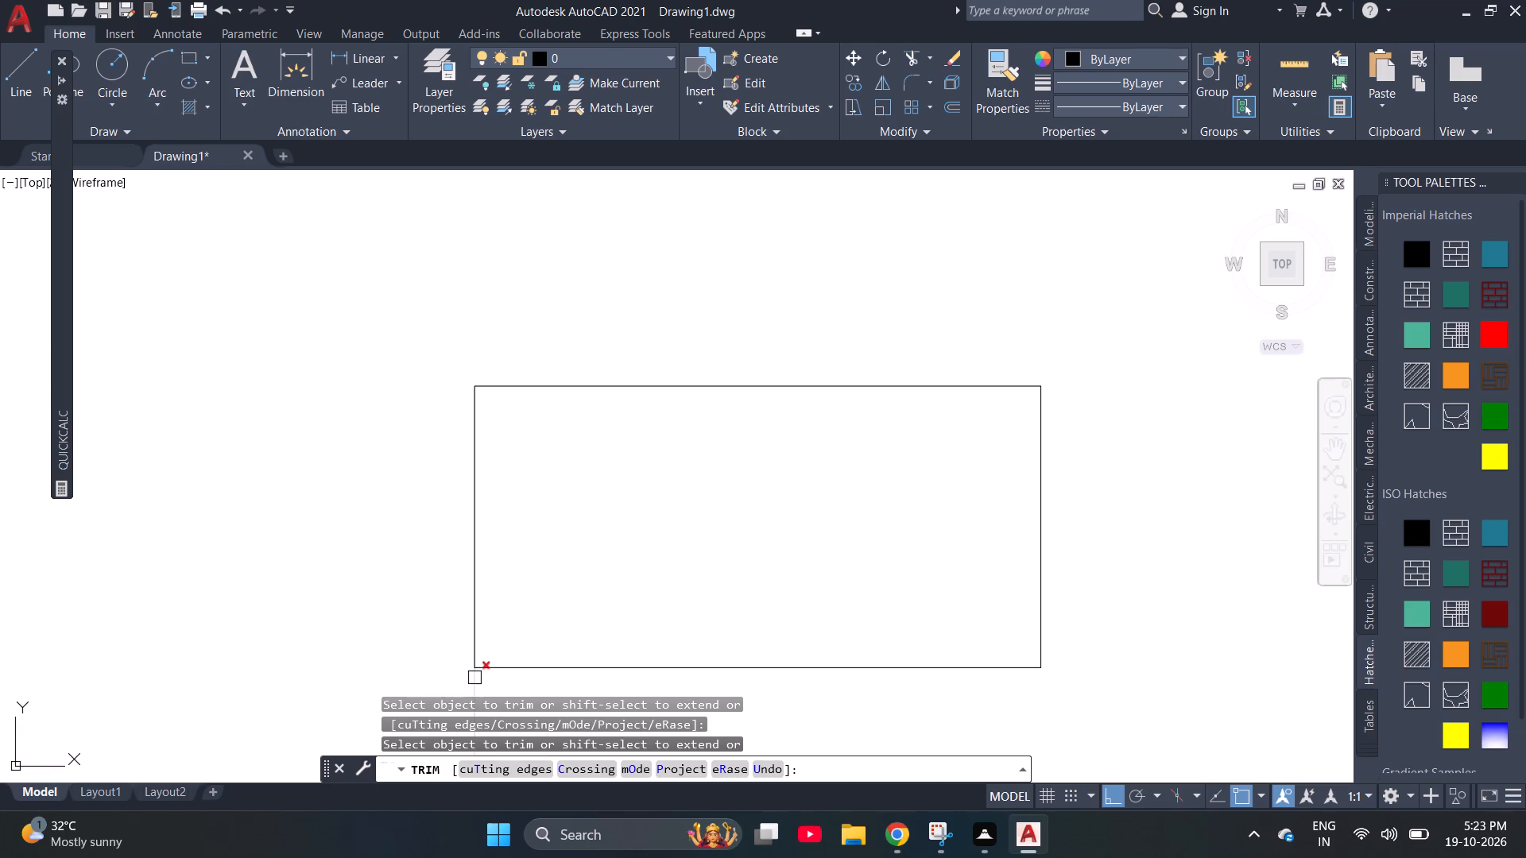
pyautogui.click(474, 685)
pyautogui.press('Escape')
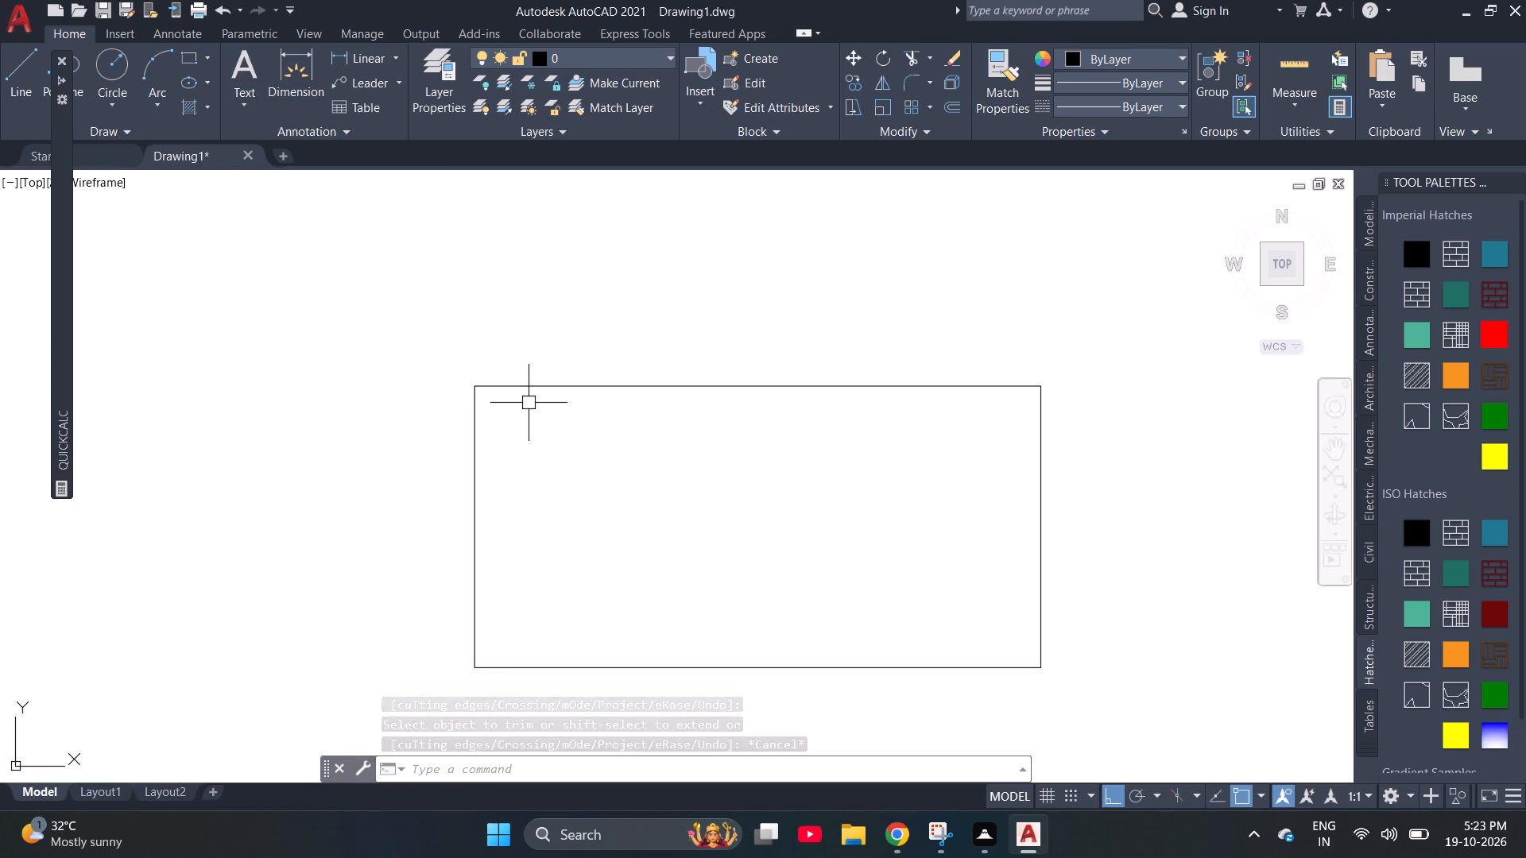
# Offset the new rectangle's top and left edges 9" inward.
pyautogui.press('Escape')
pyautogui.write('O 9"')
pyautogui.press('Return')
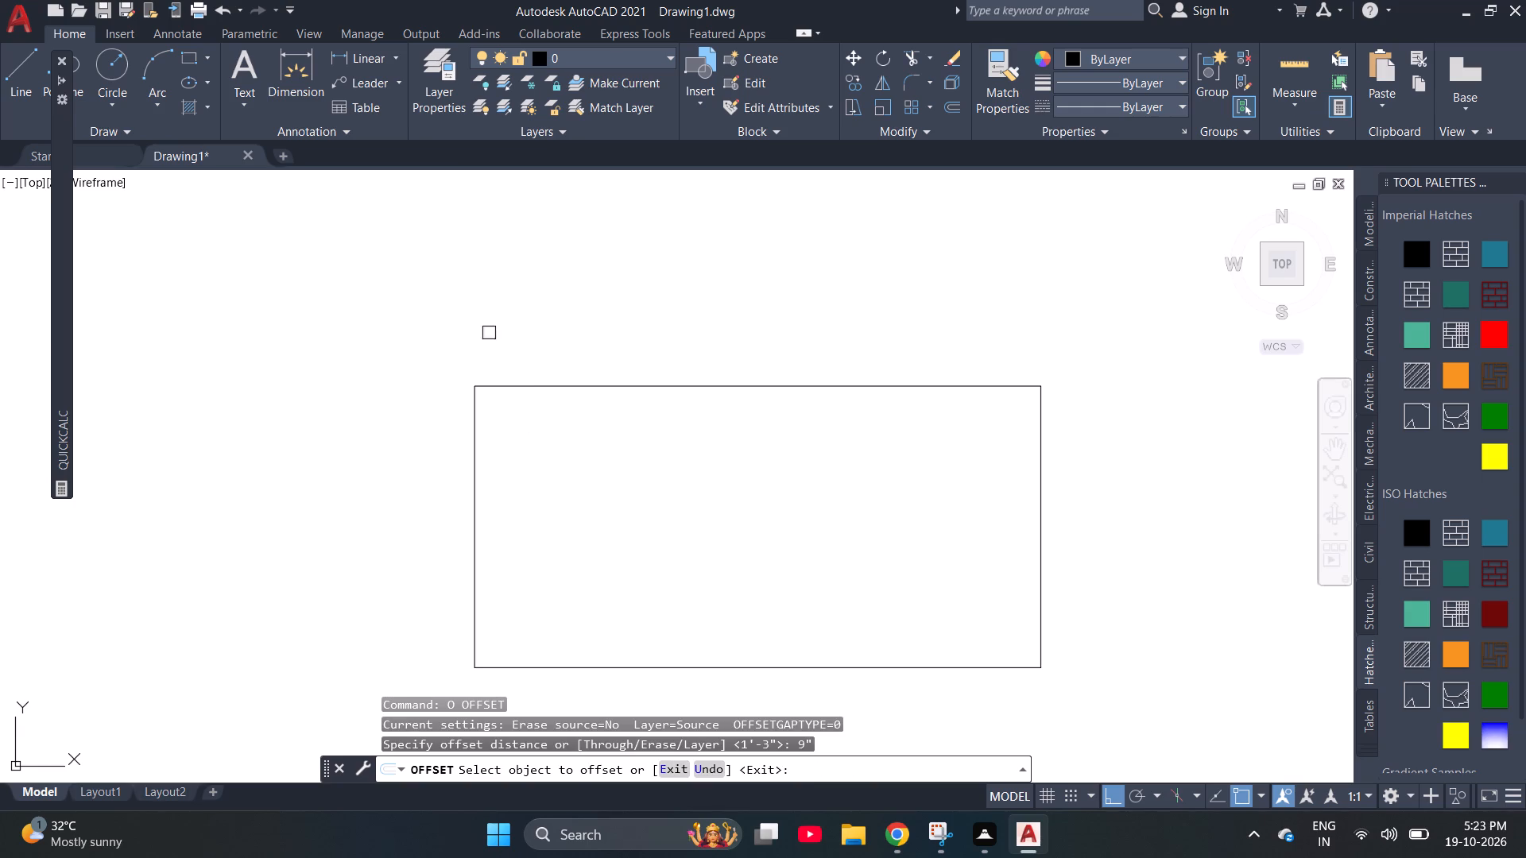
pyautogui.click(567, 381)
pyautogui.click(553, 493)
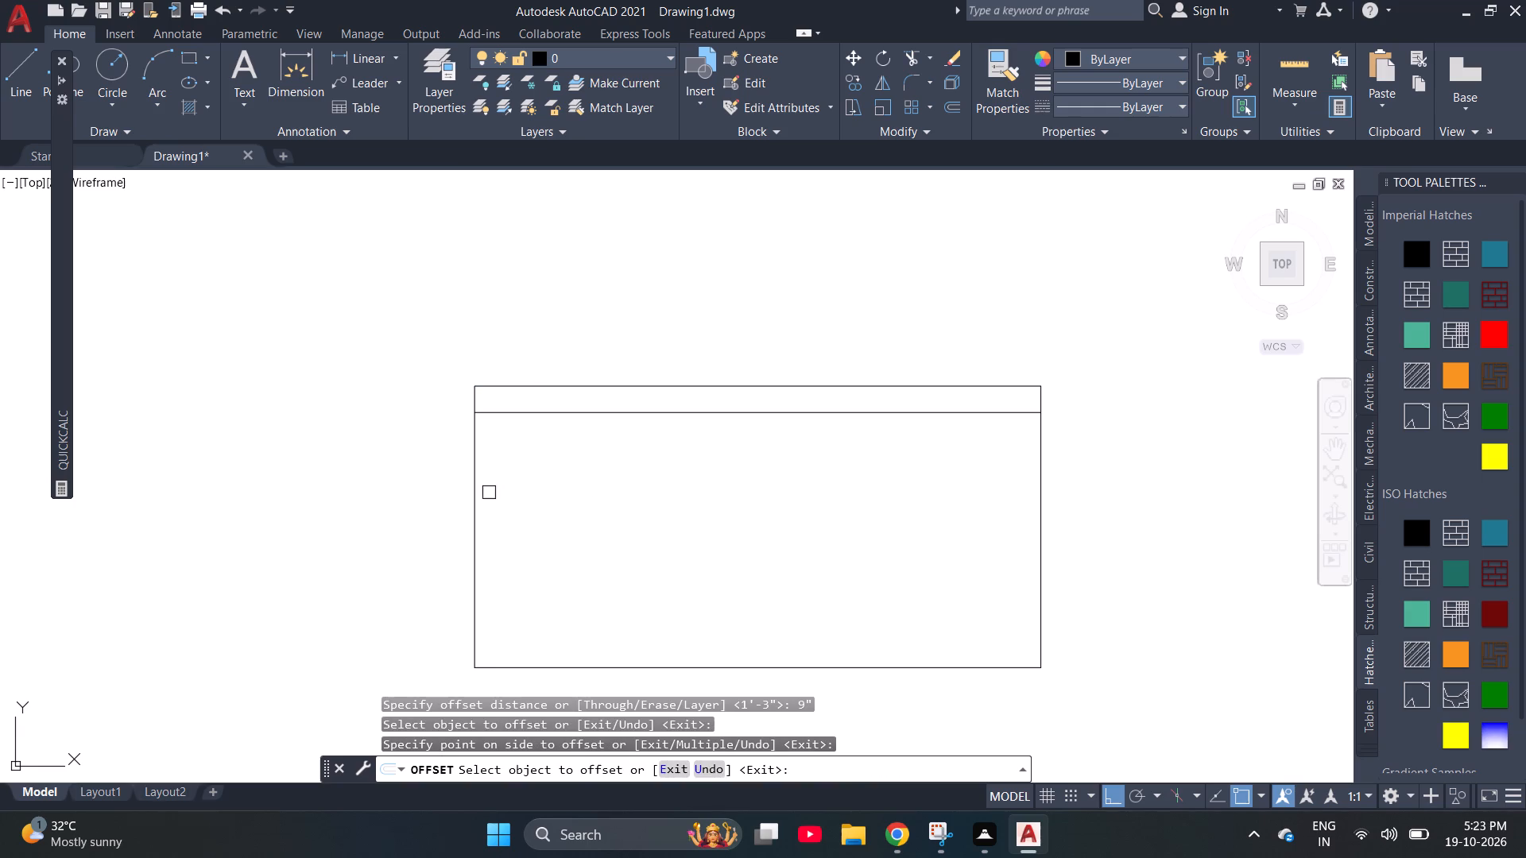
pyautogui.click(477, 504)
pyautogui.click(554, 494)
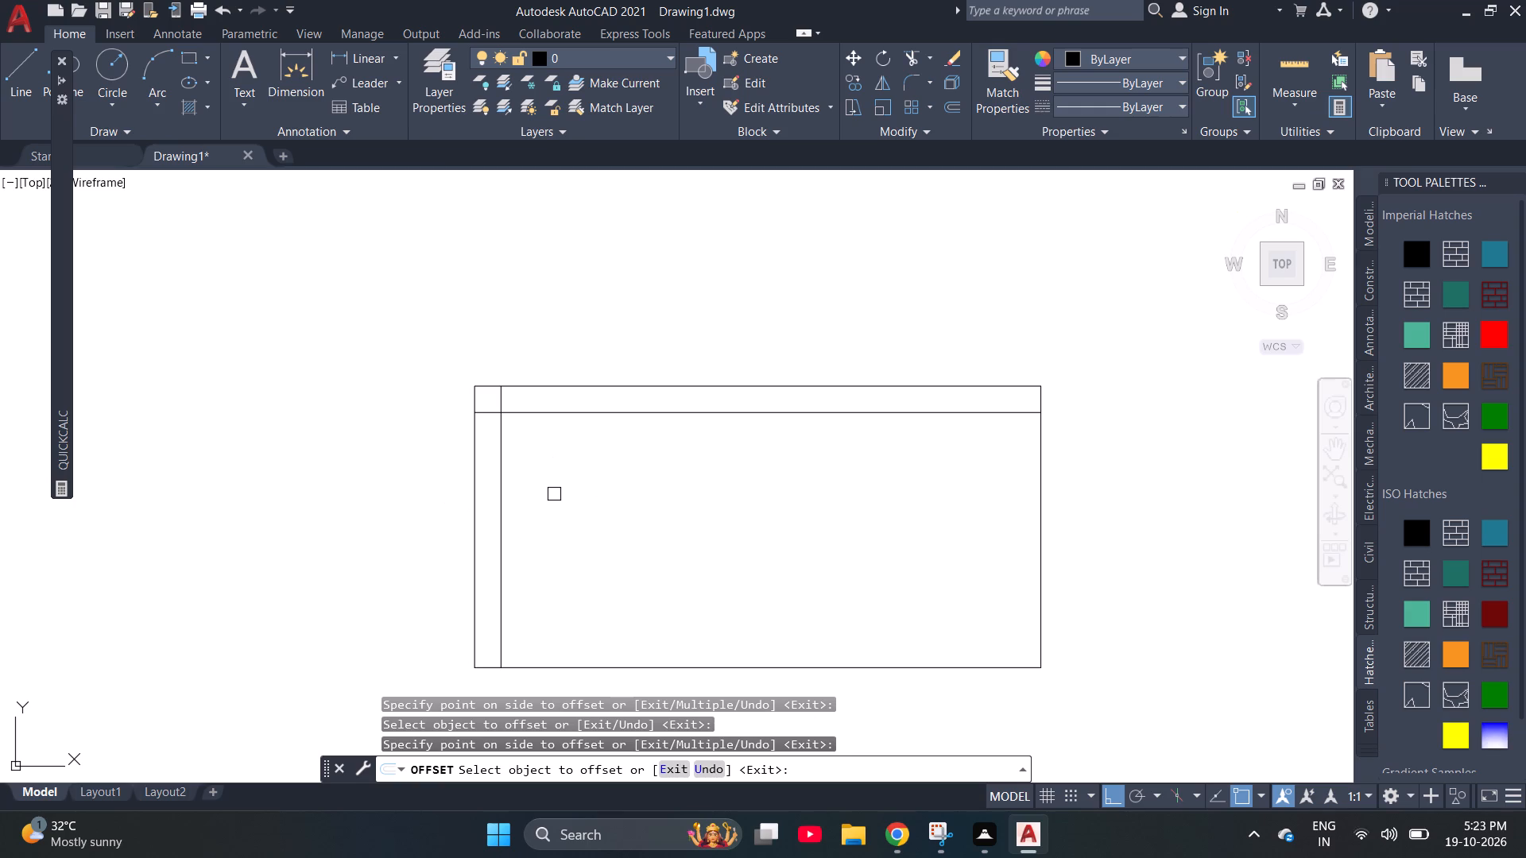
pyautogui.press('Escape')
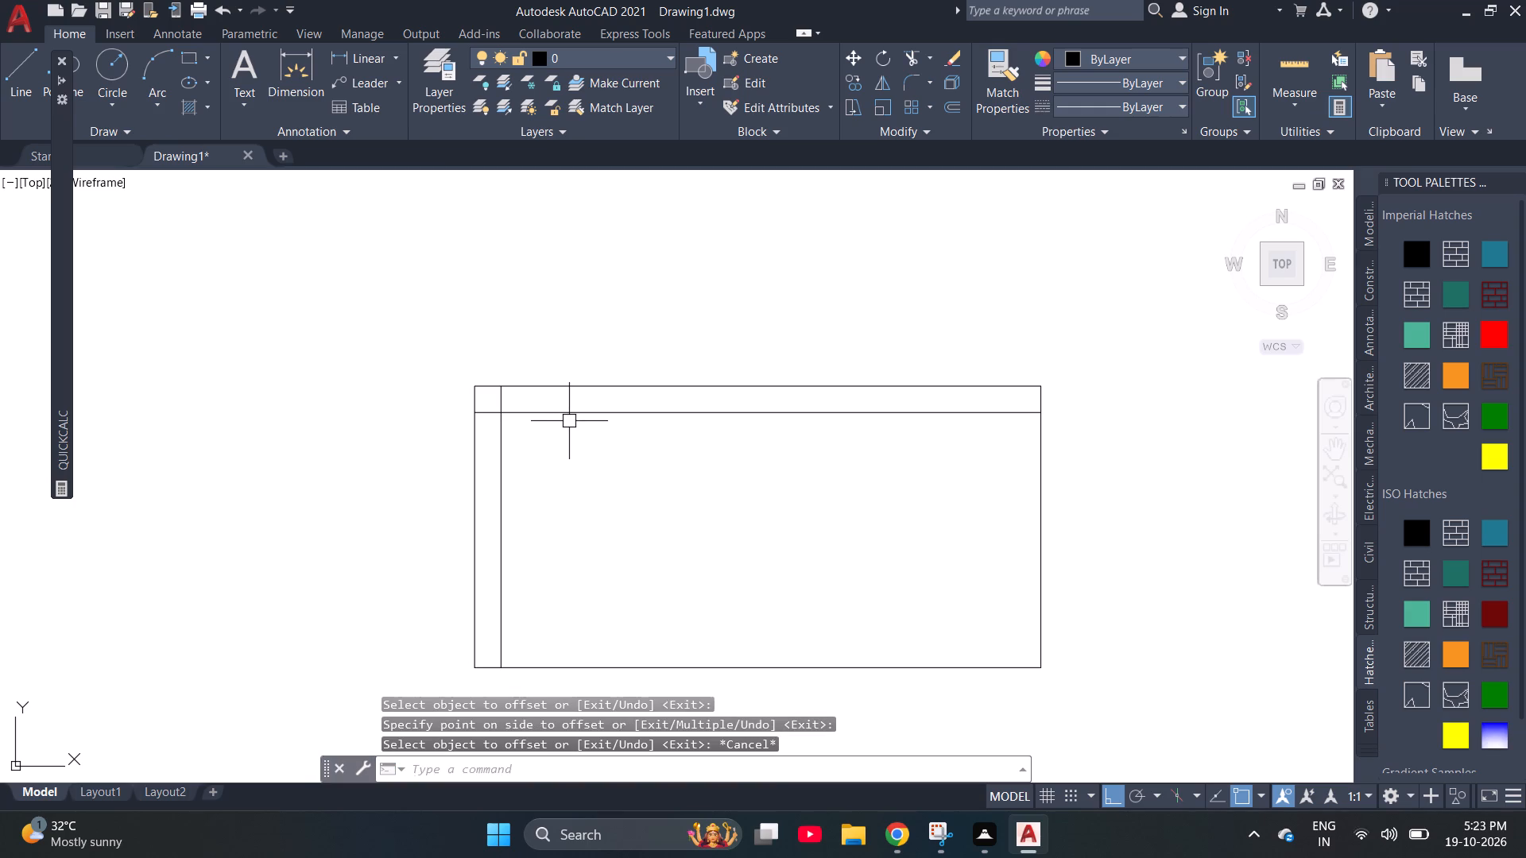
# Delete the horizontal line offset 9" inside the new rectangle's top edge.
pyautogui.click(569, 421)
pyautogui.click(580, 414)
pyautogui.click(582, 413)
pyautogui.press('Delete')
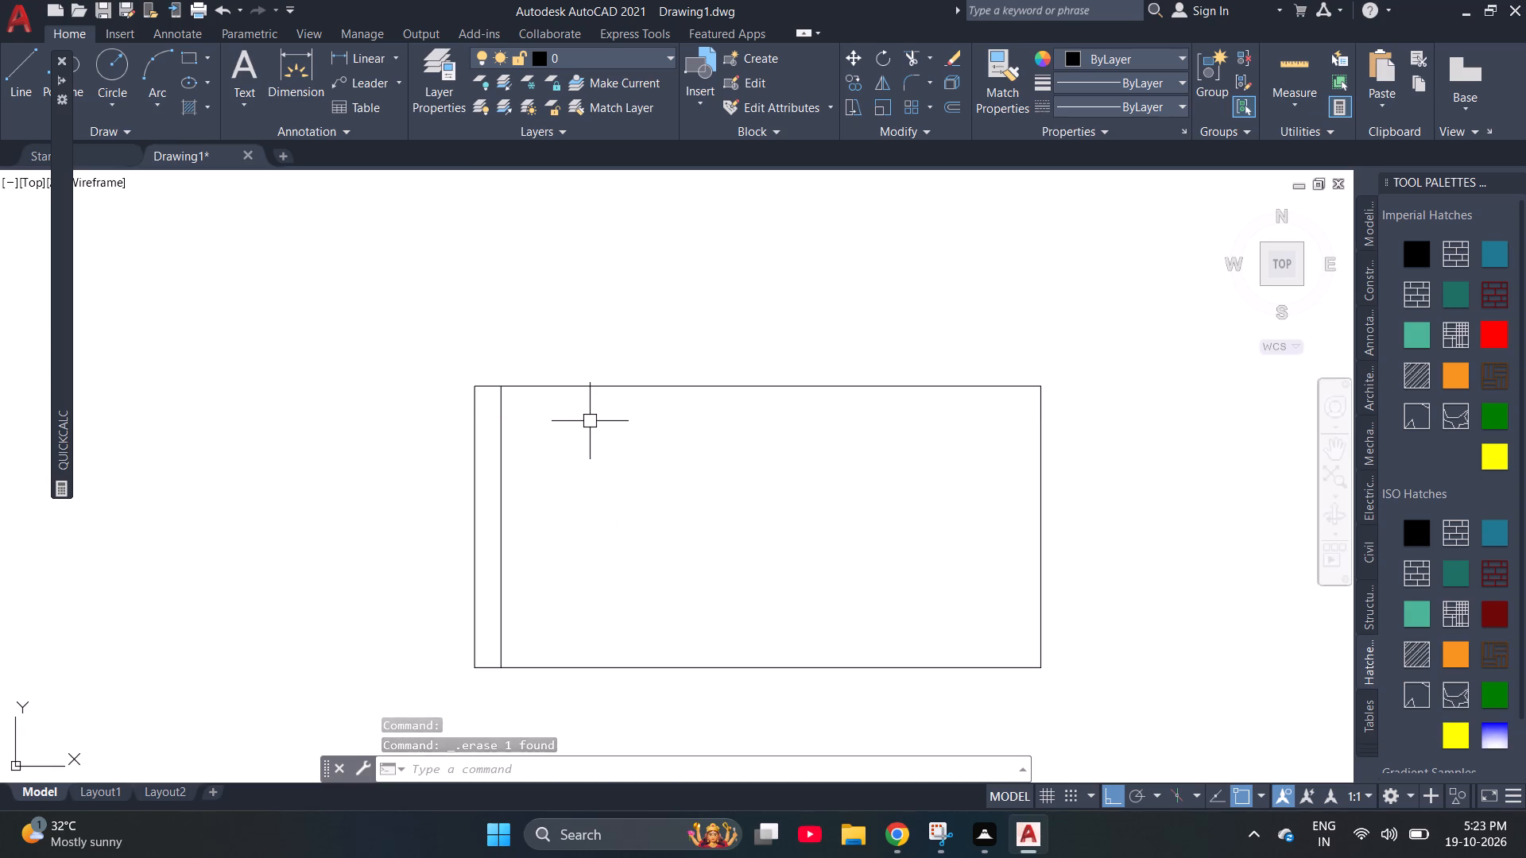
pyautogui.press('Escape')
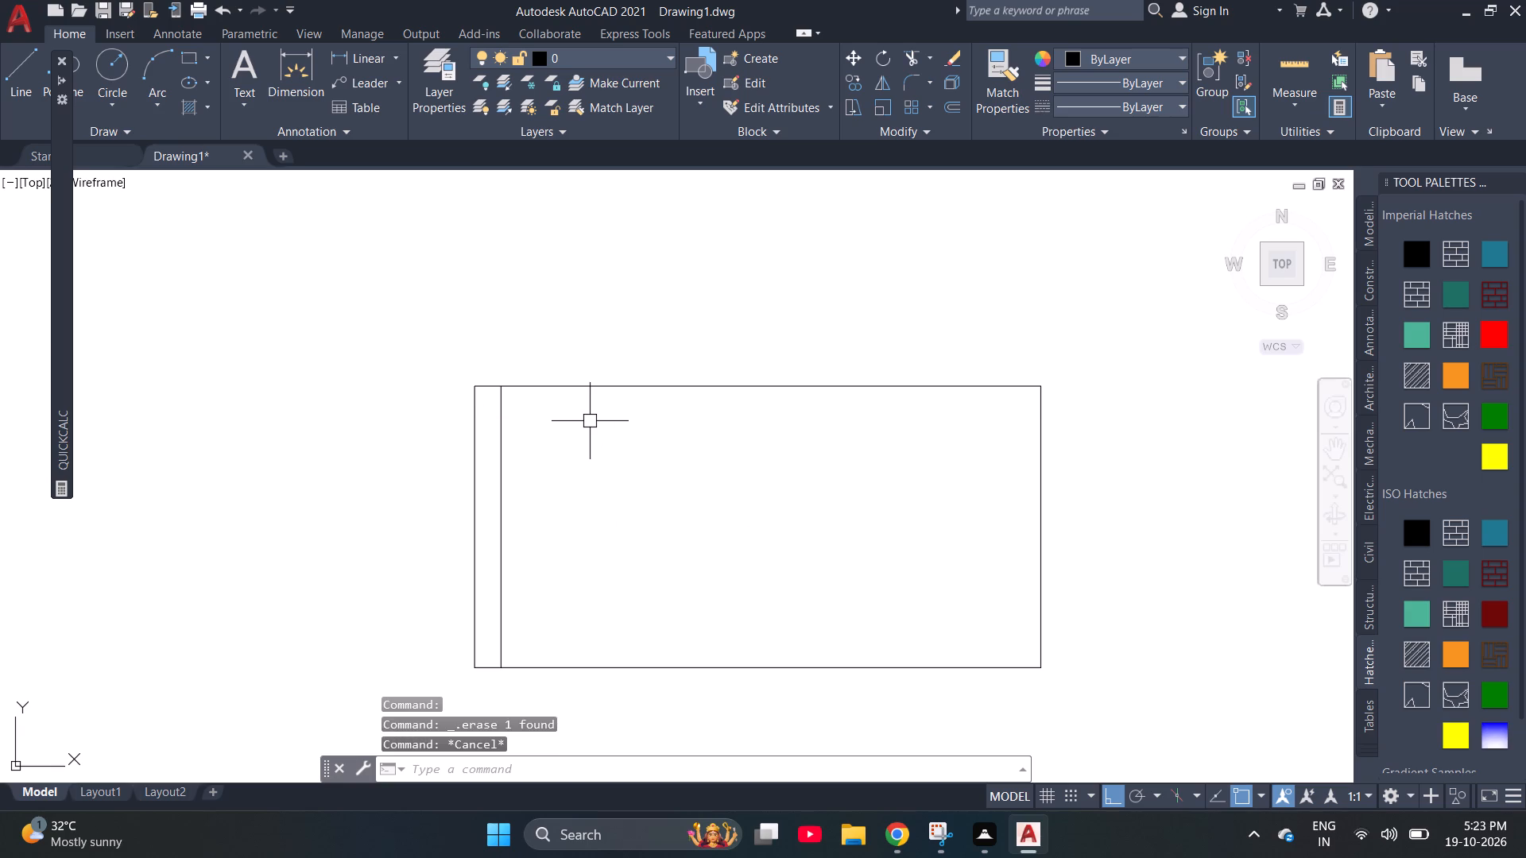
pyautogui.press('Escape')
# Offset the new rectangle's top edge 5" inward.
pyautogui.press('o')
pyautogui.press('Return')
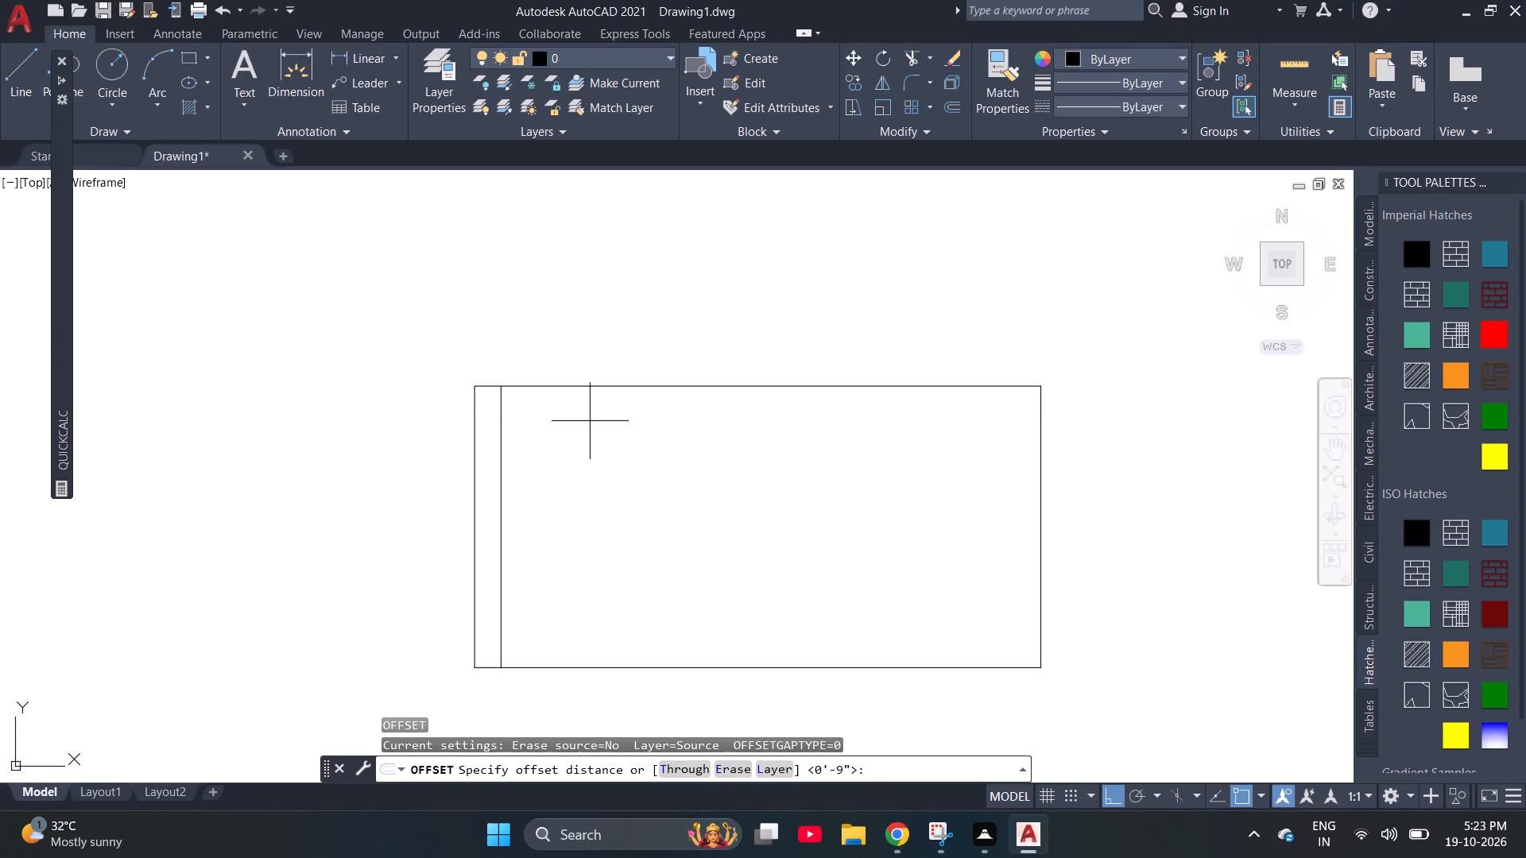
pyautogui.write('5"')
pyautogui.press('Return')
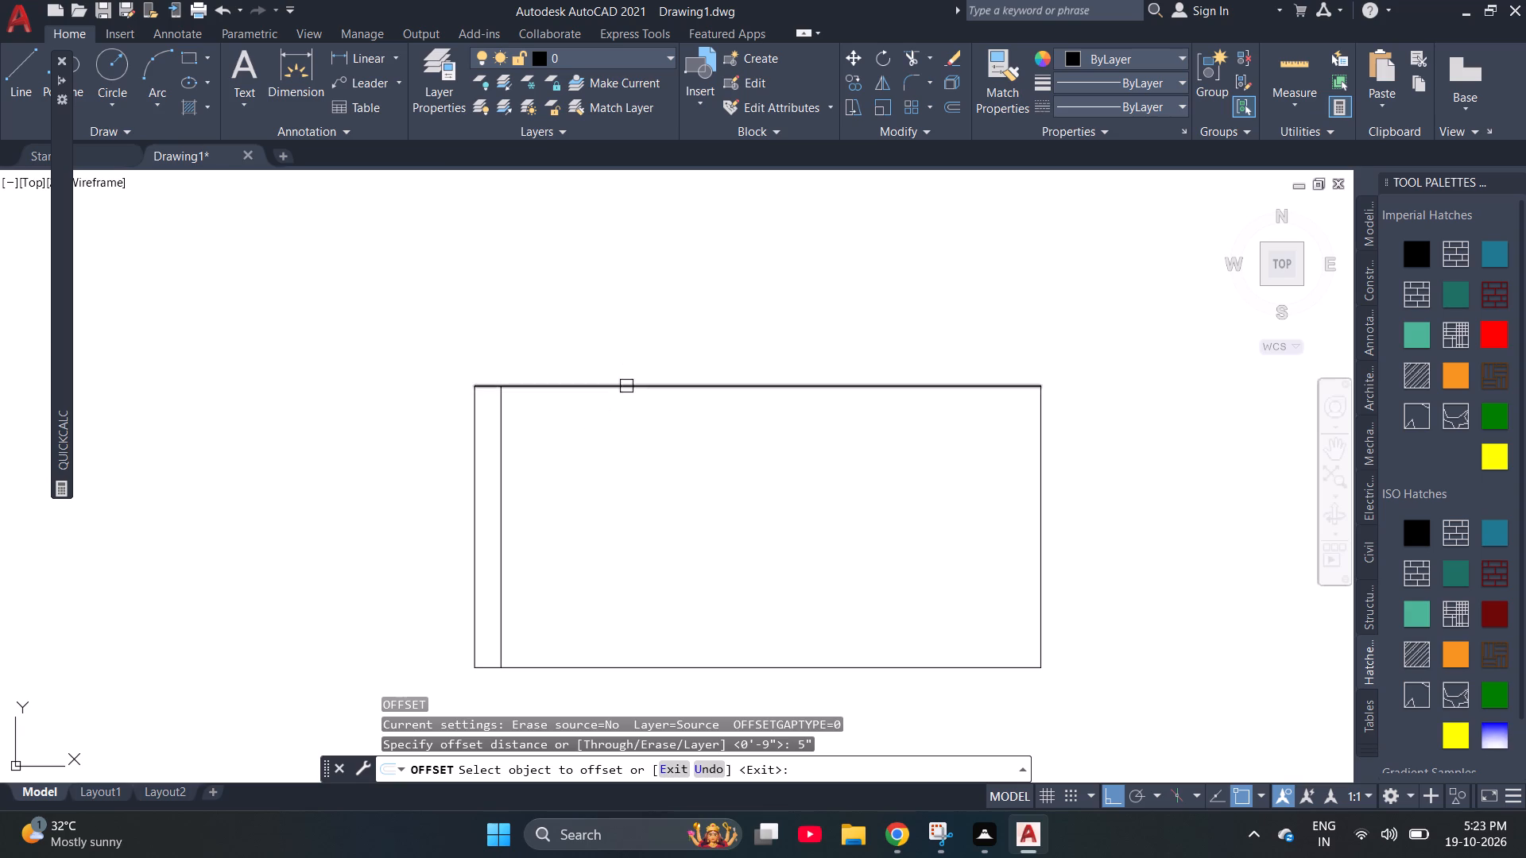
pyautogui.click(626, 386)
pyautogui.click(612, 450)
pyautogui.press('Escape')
# Offset the new rectangle's bottom edge 4" inward.
pyautogui.press('o')
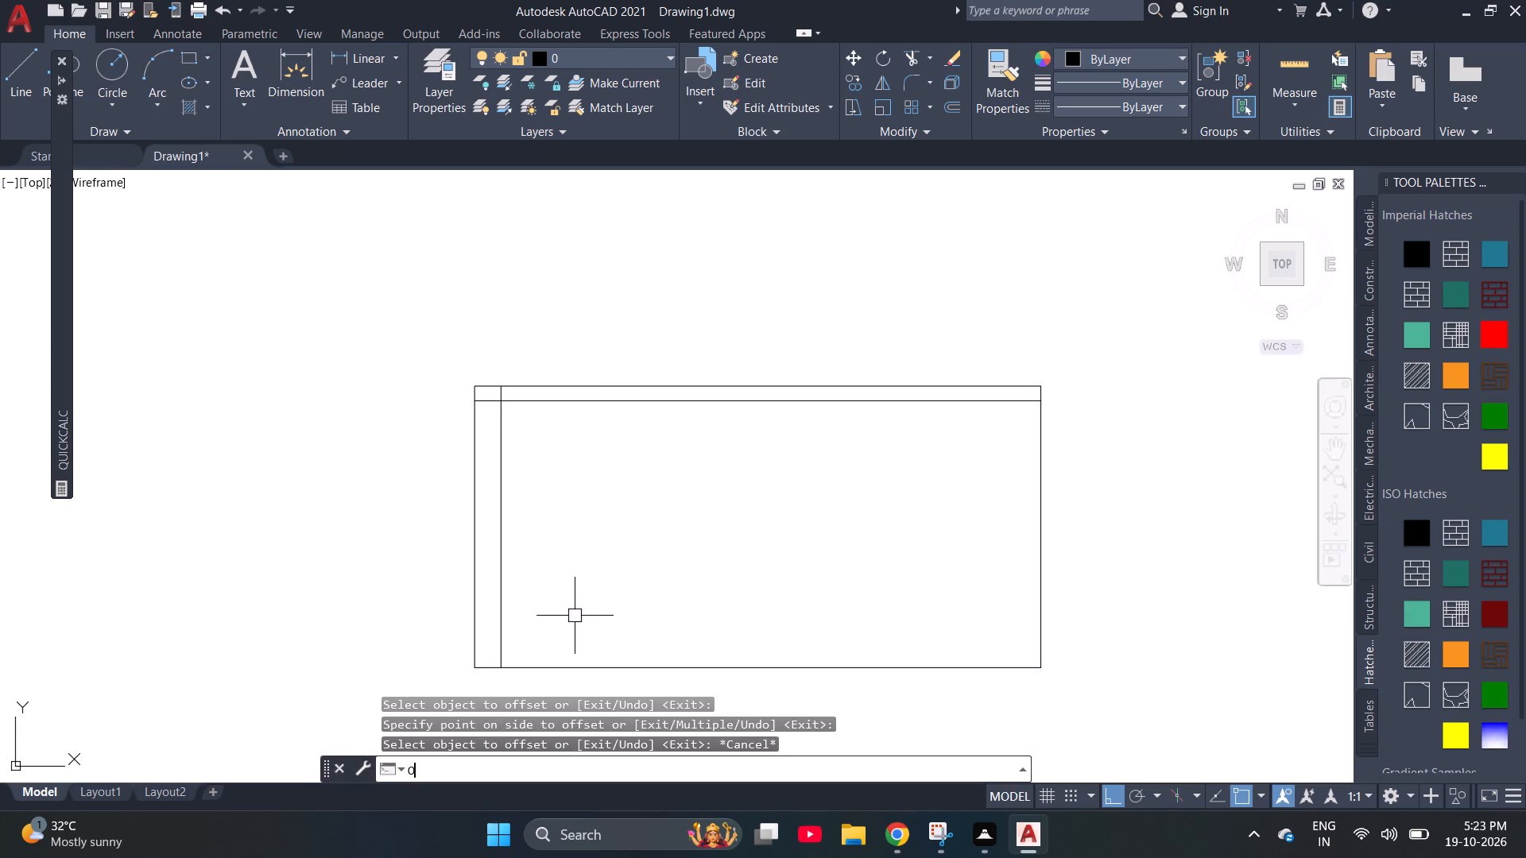
pyautogui.press('Return')
pyautogui.write('4"')
pyautogui.press('Return')
pyautogui.moveTo(533, 672); pyautogui.dragTo(533, 665)
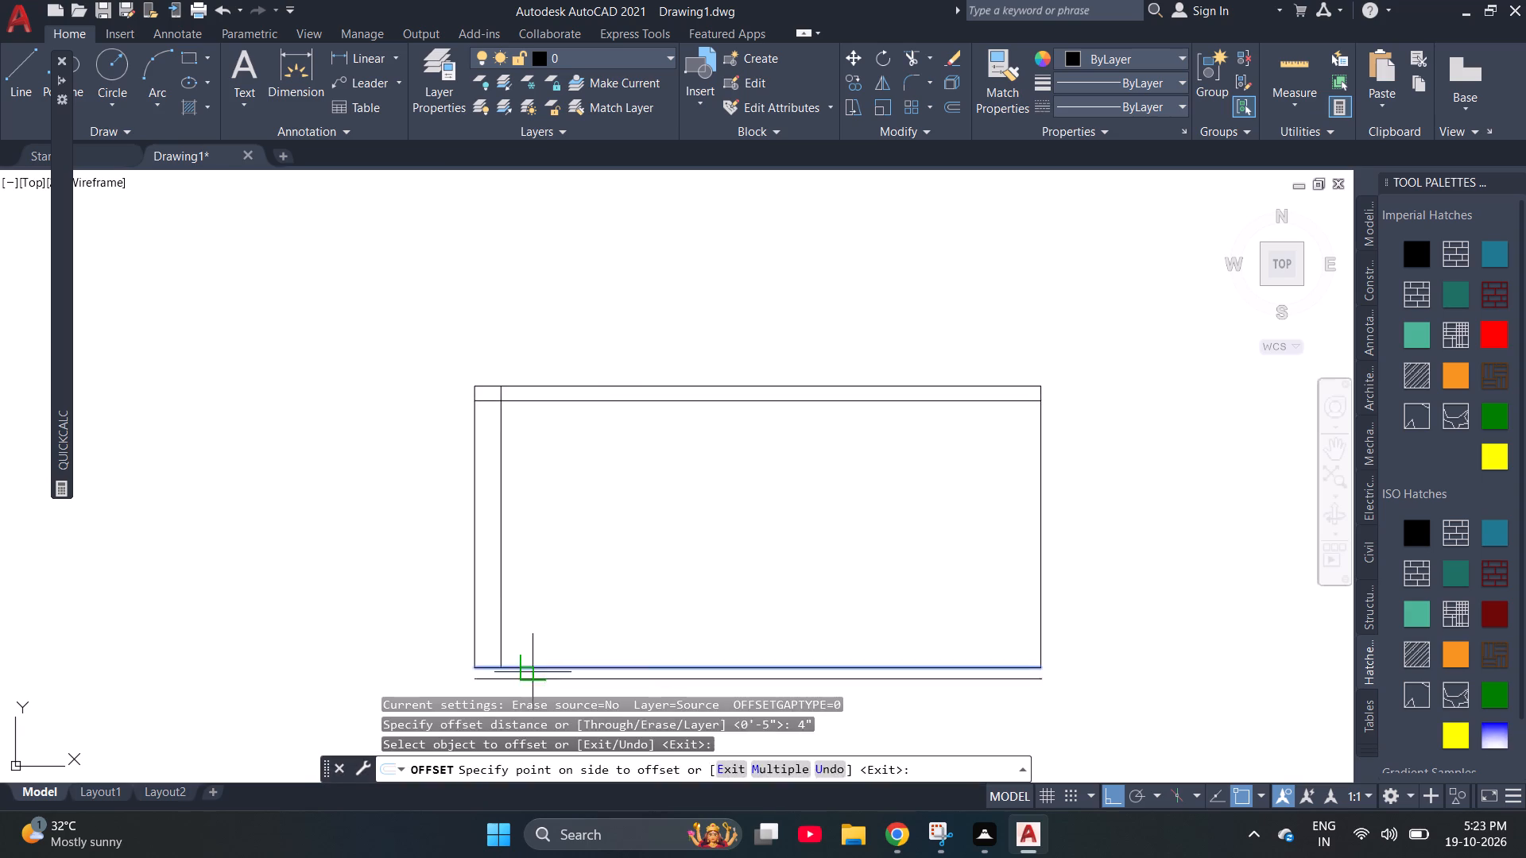
pyautogui.click(546, 597)
pyautogui.press('Escape')
pyautogui.press('Escape')
pyautogui.press('Escape')
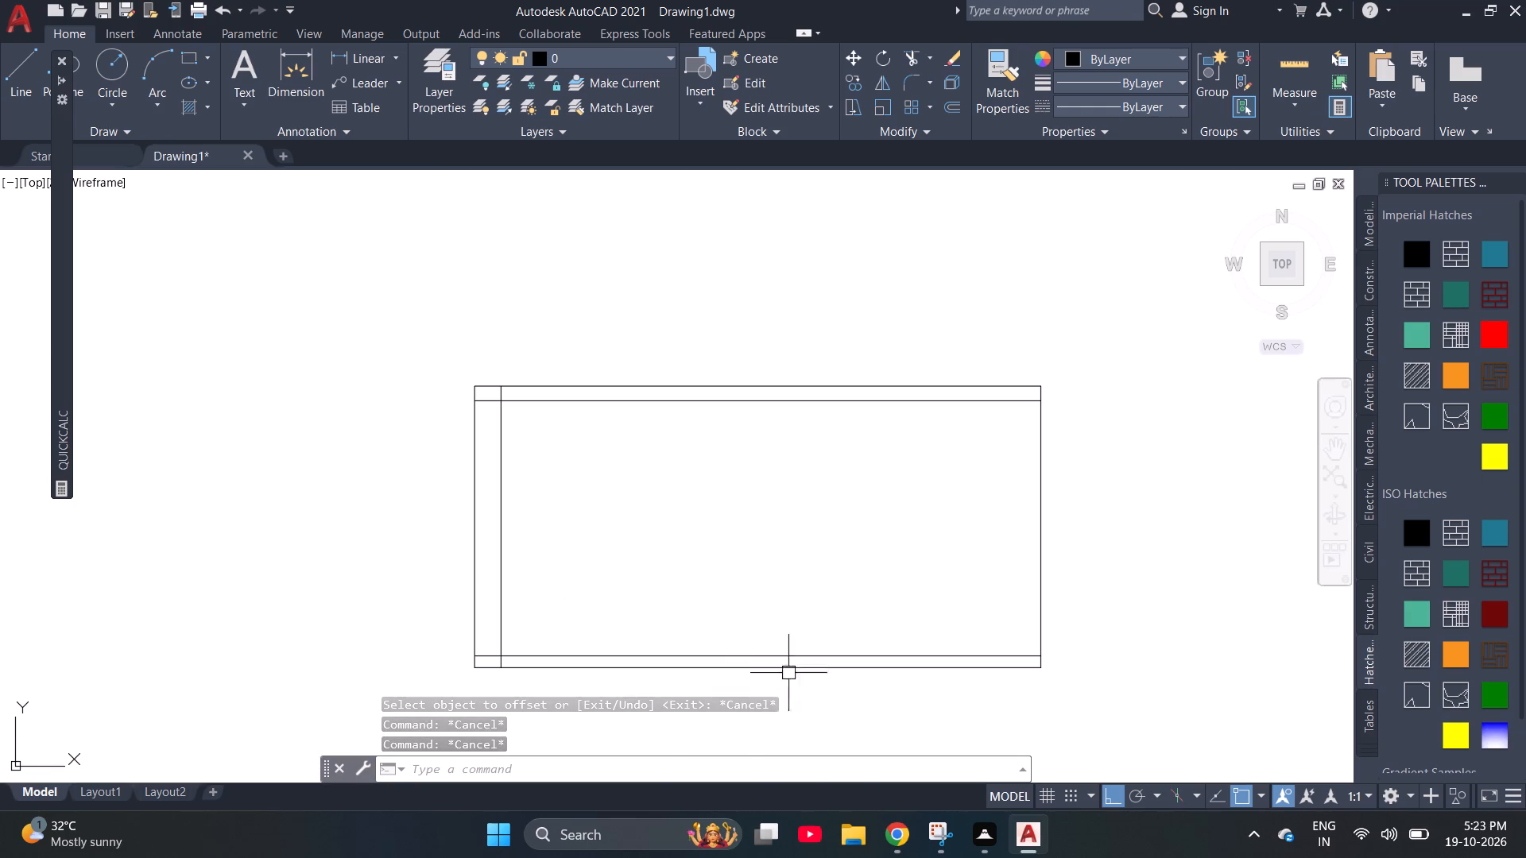
# Draw a vertical guide line about 23'-8" long from the top of the plan's rightmost riser up through the new rectangle.
pyautogui.scroll(-2, 770, 614)
pyautogui.scroll(-1, 703, 589)
pyautogui.scroll(-1, 635, 510)
pyautogui.scroll(3, 711, 678)
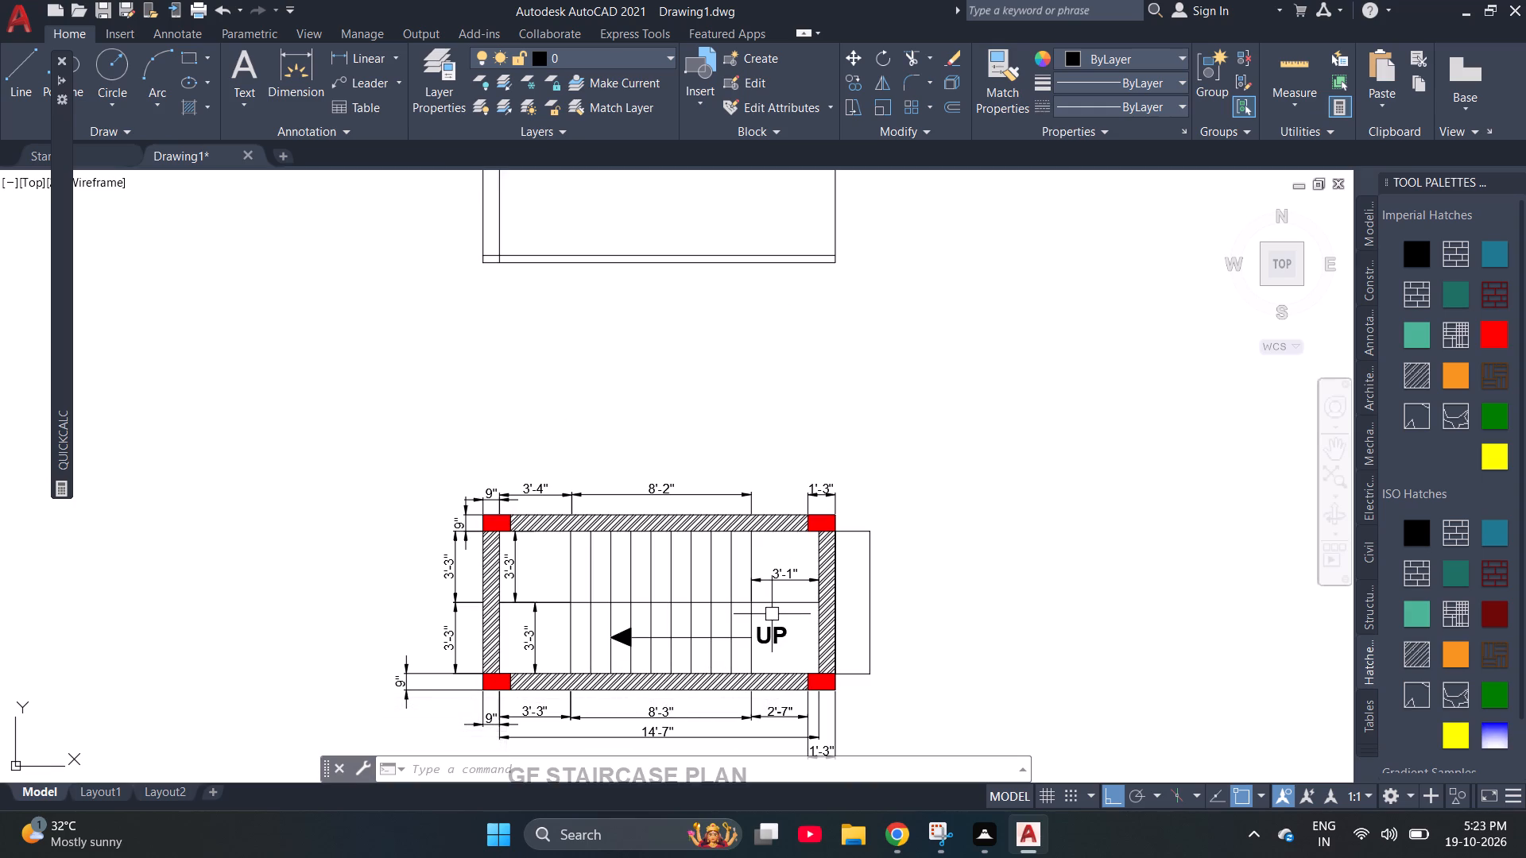
pyautogui.press('Escape')
pyautogui.press('l')
pyautogui.press('space')
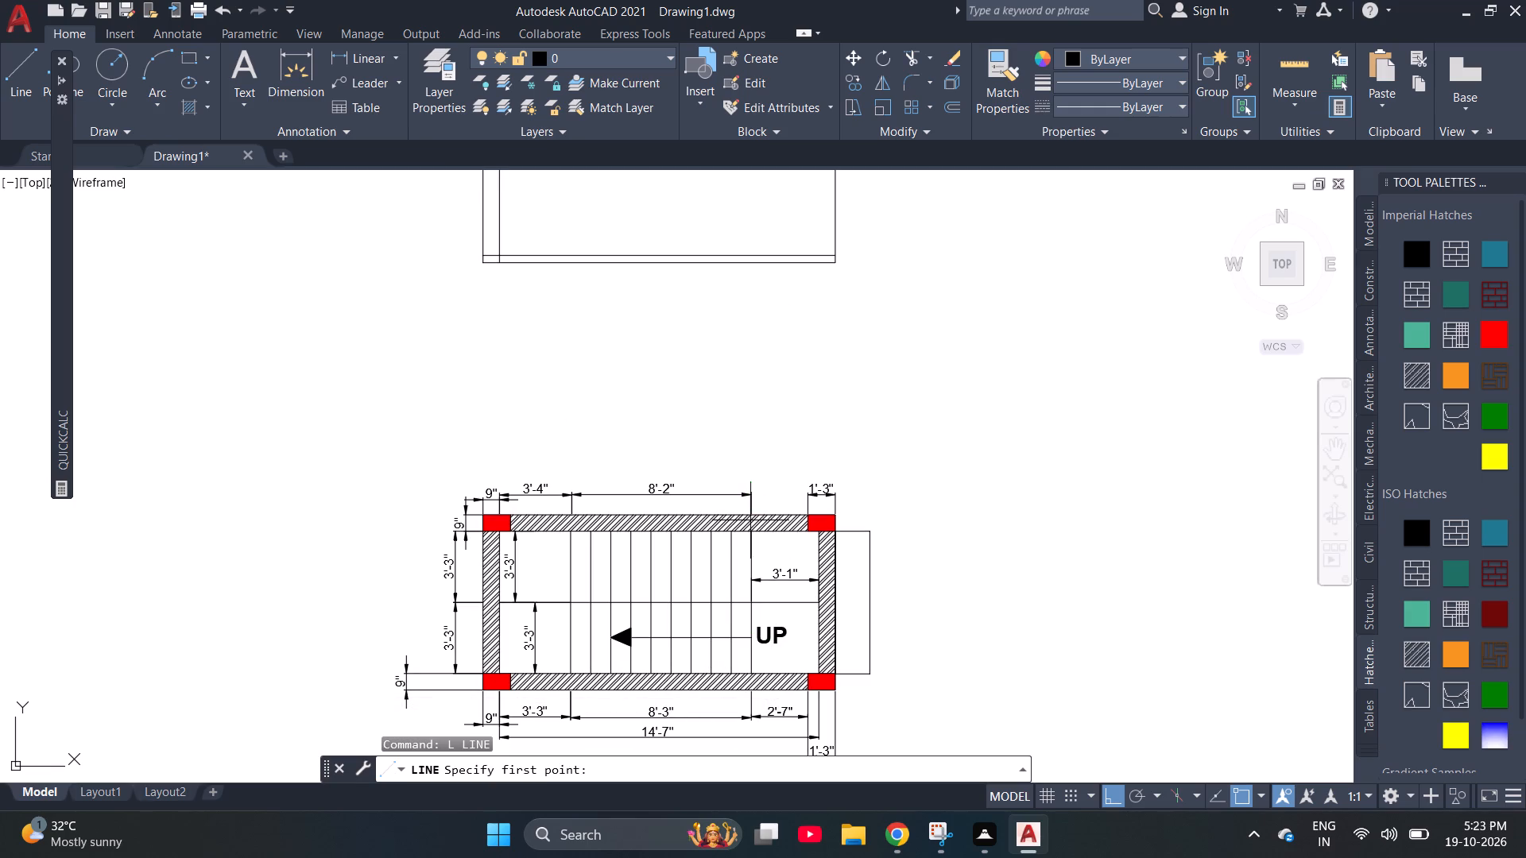
pyautogui.click(753, 532)
pyautogui.scroll(4, 761, 517)
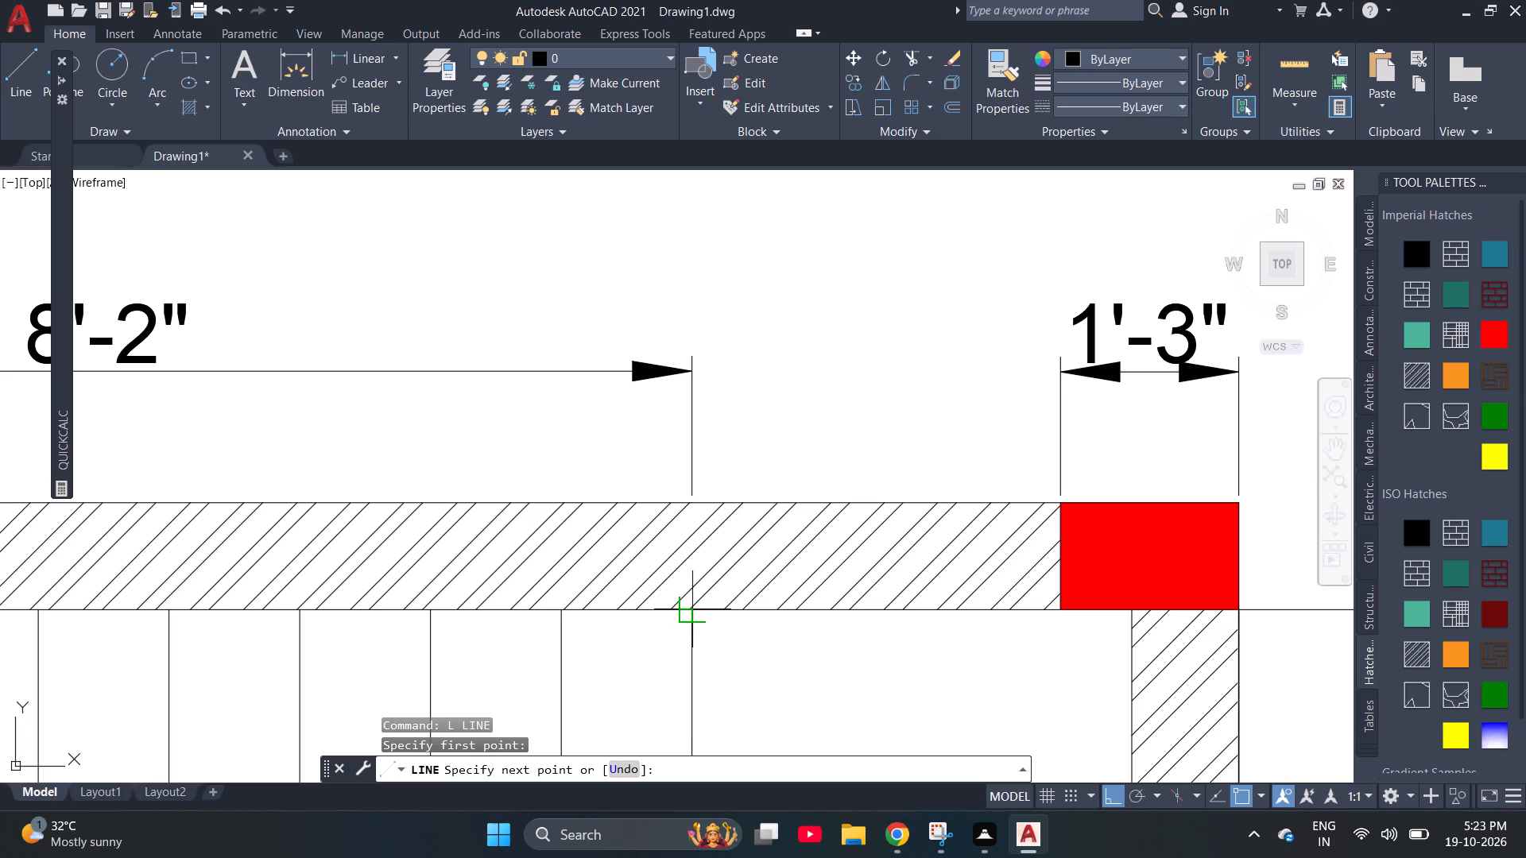
pyautogui.scroll(-5, 699, 626)
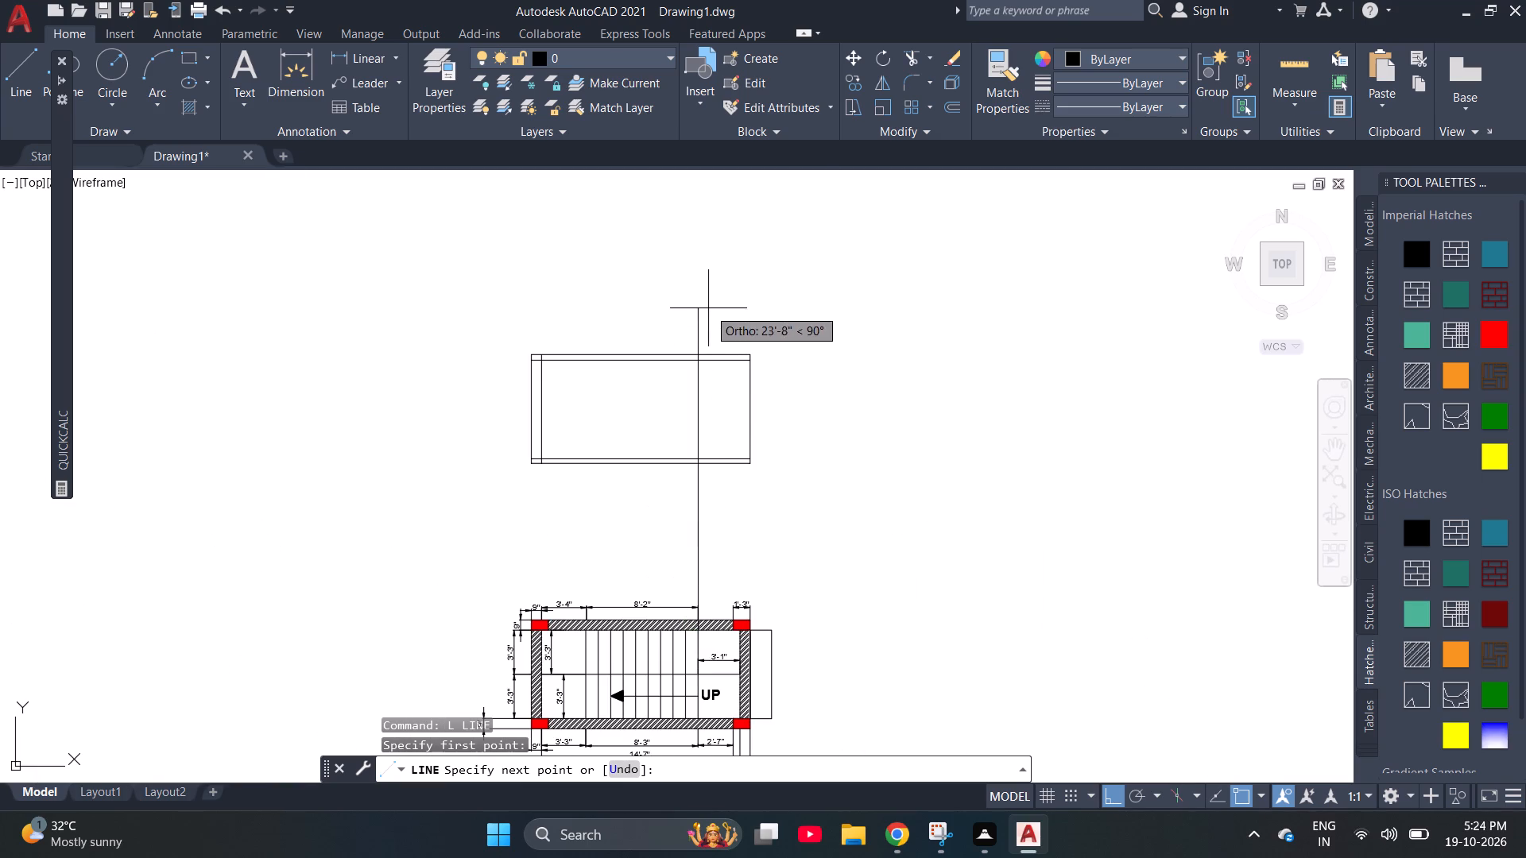
pyautogui.click(708, 308)
pyautogui.press('Escape')
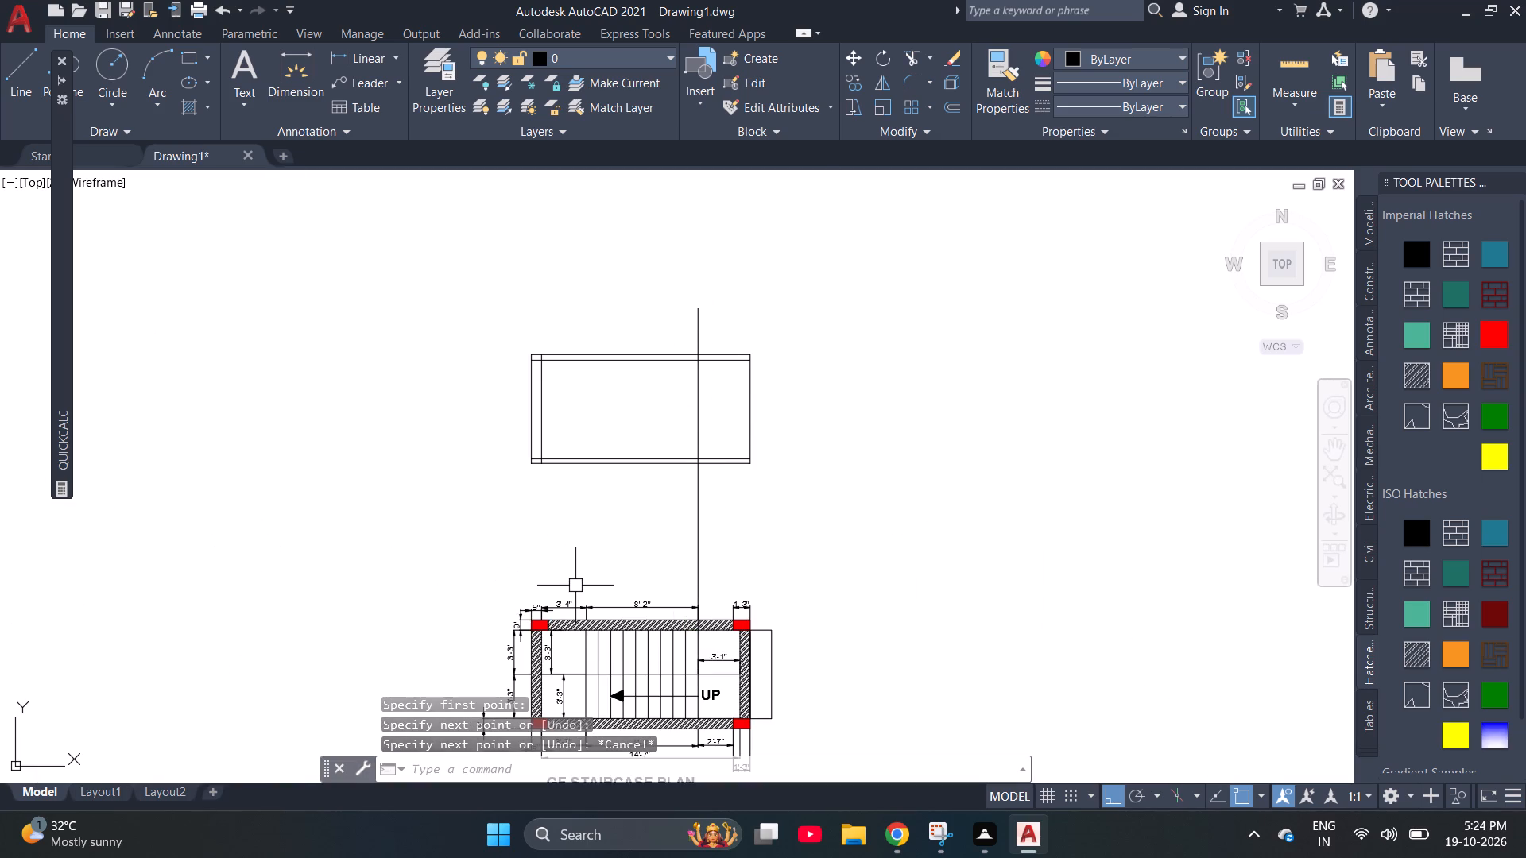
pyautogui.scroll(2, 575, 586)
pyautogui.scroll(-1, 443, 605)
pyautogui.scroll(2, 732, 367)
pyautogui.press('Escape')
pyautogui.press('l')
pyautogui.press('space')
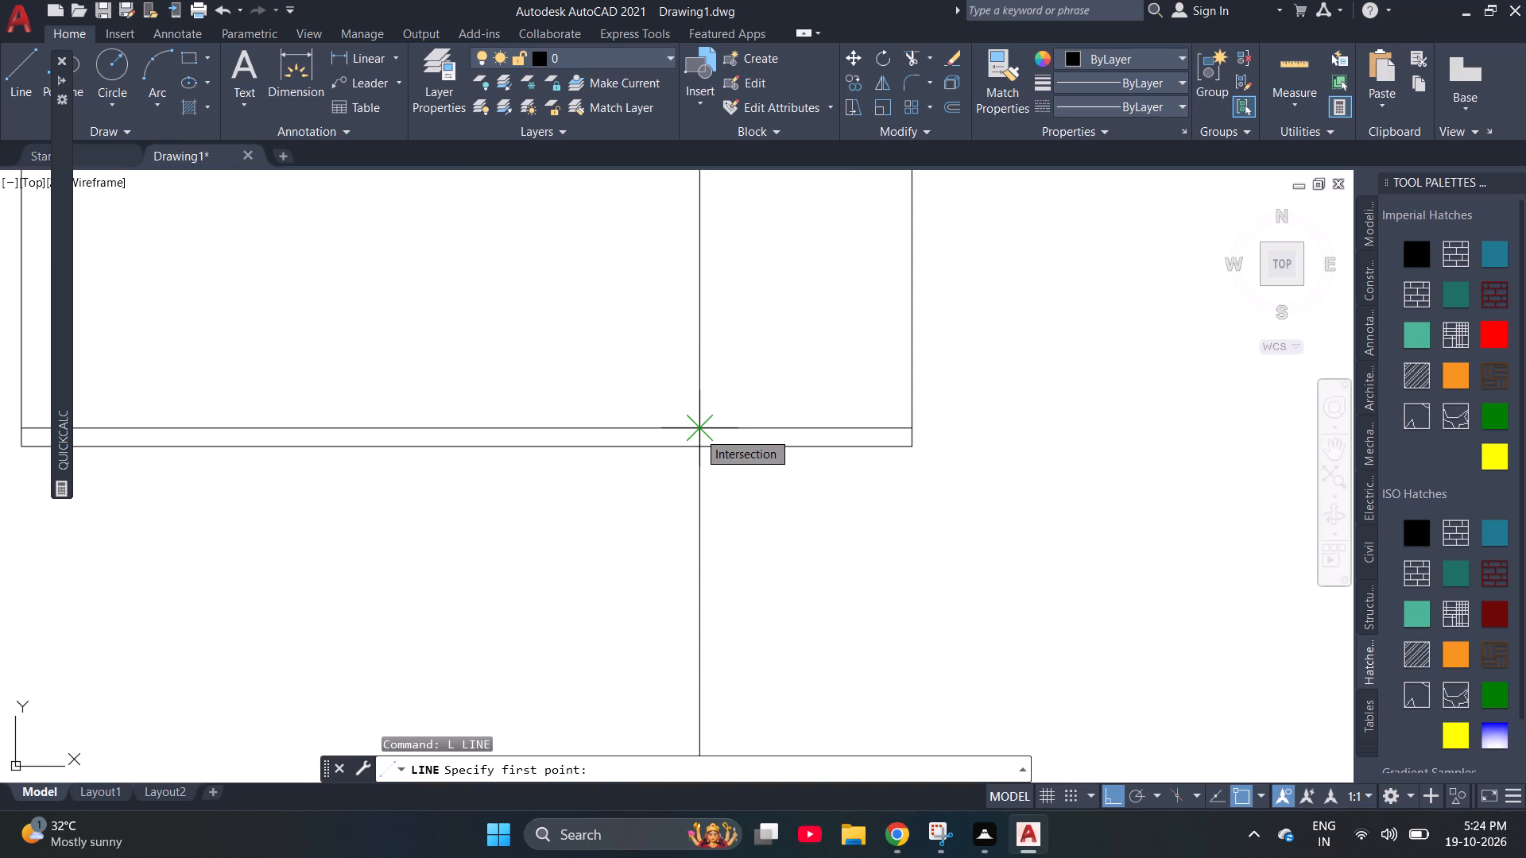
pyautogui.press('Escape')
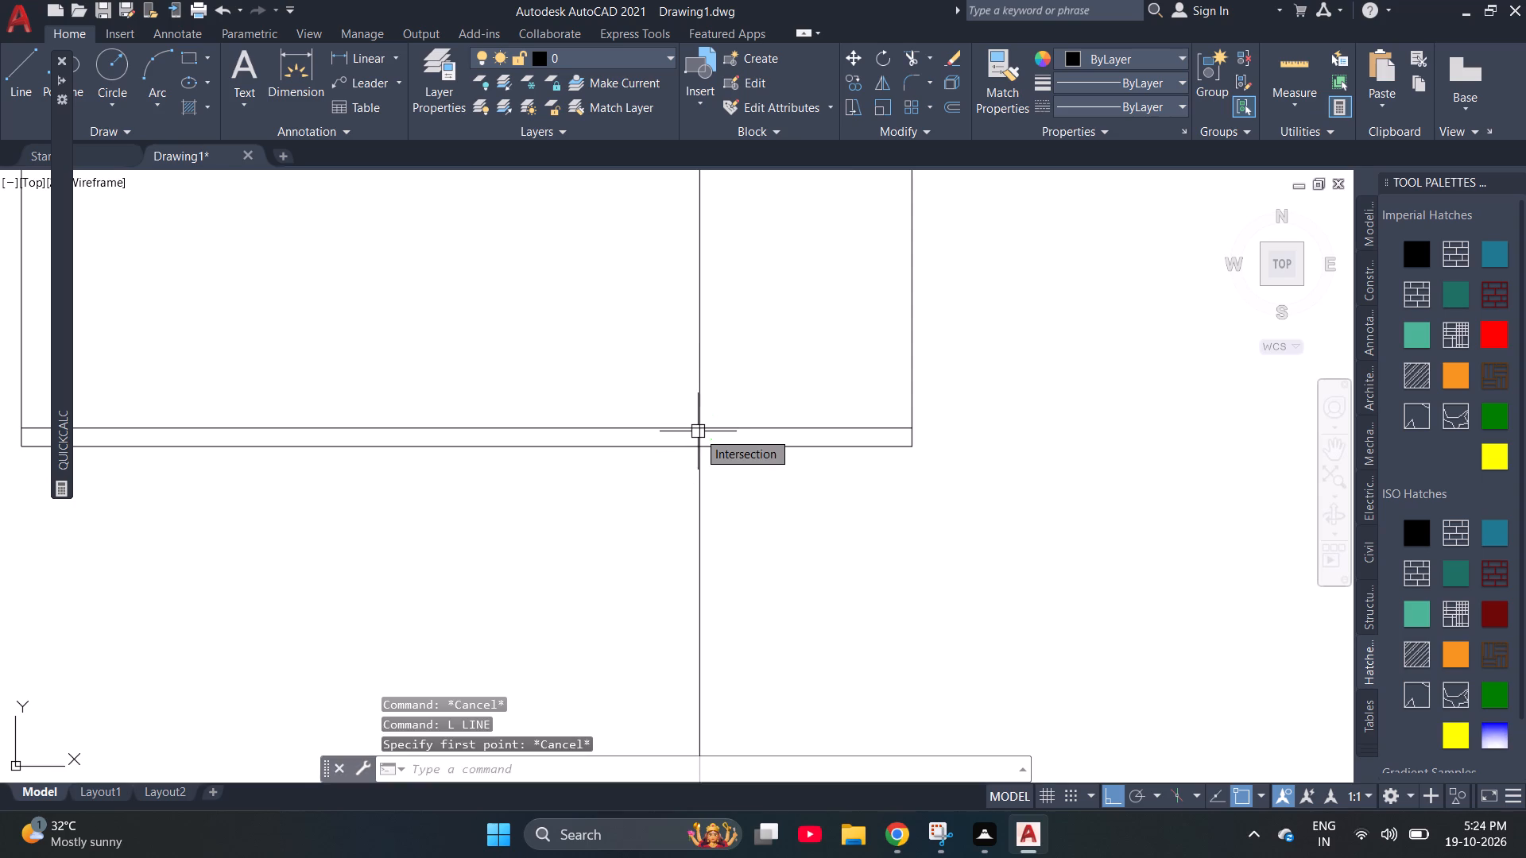
# Offset the inner line of the new rectangle's left wall 3'-3" to the right.
pyautogui.press('o')
pyautogui.press('Return')
pyautogui.scroll(-1, 572, 546)
pyautogui.scroll(2, 244, 363)
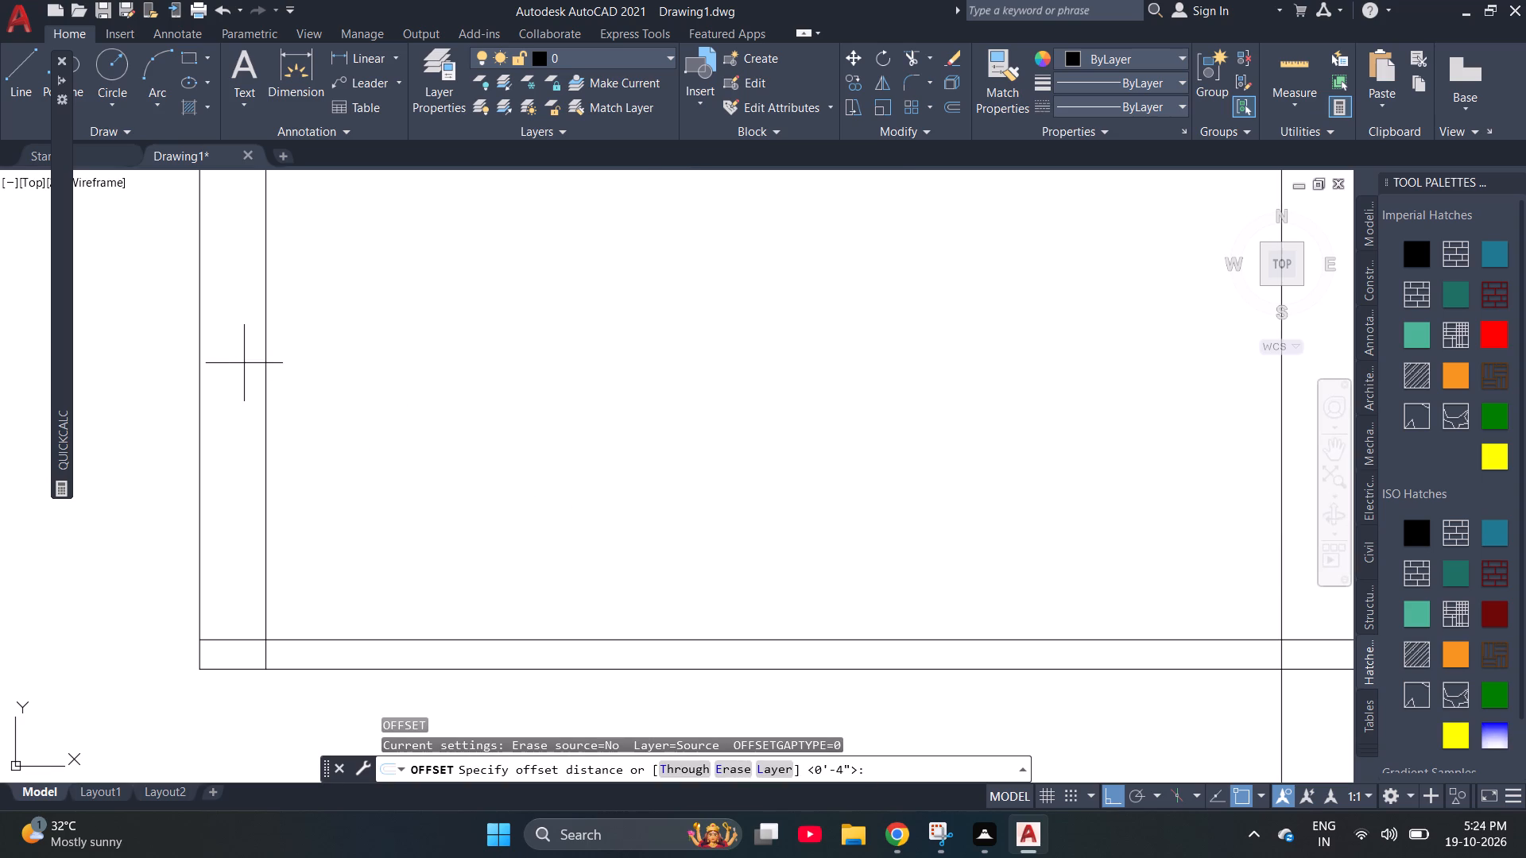
pyautogui.write('3\'3"')
pyautogui.press('Return')
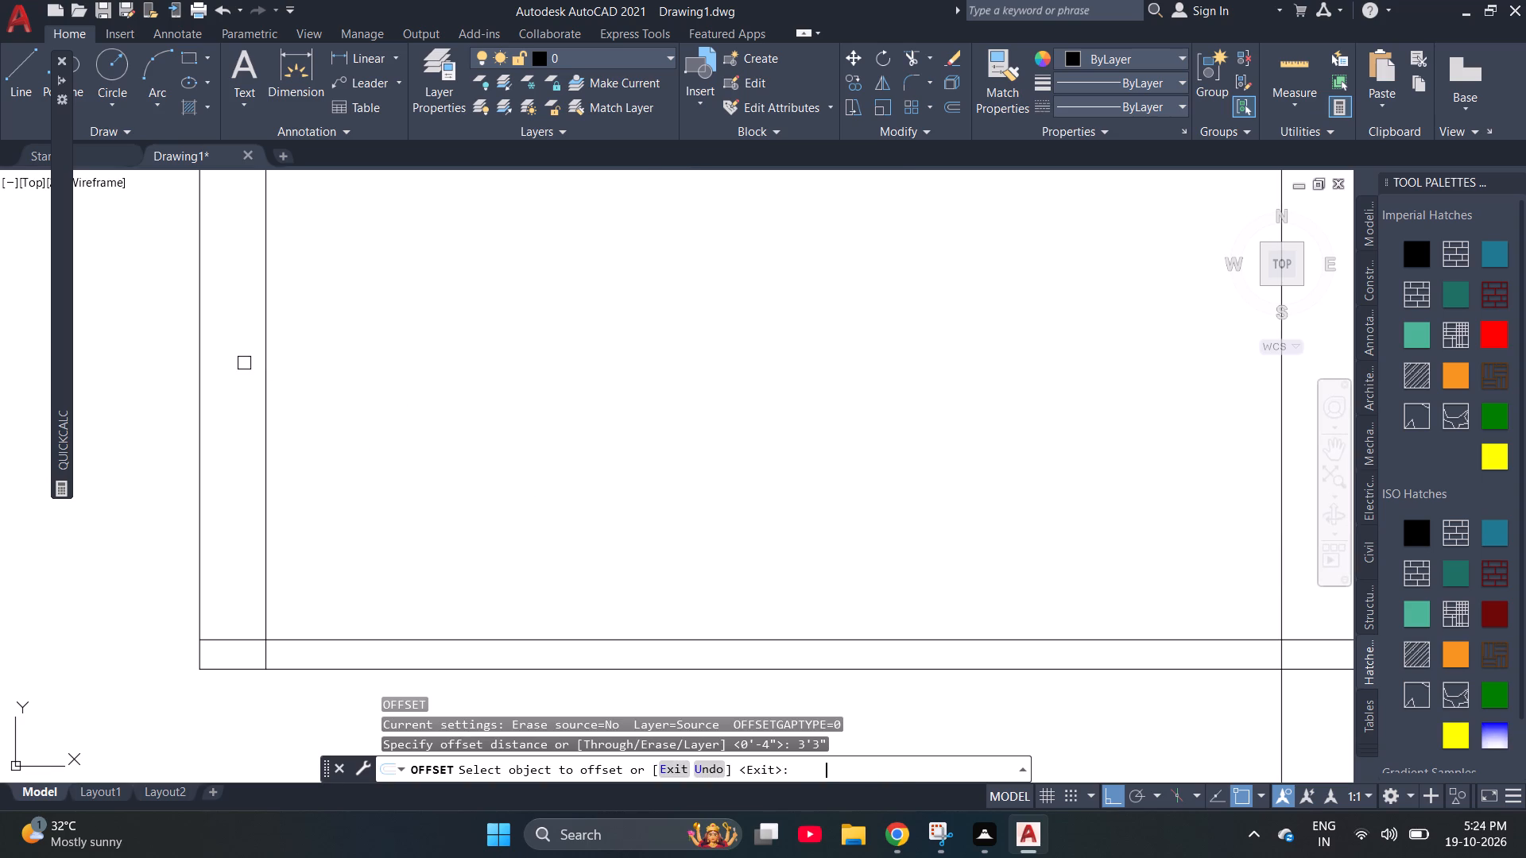
pyautogui.scroll(-2, 207, 397)
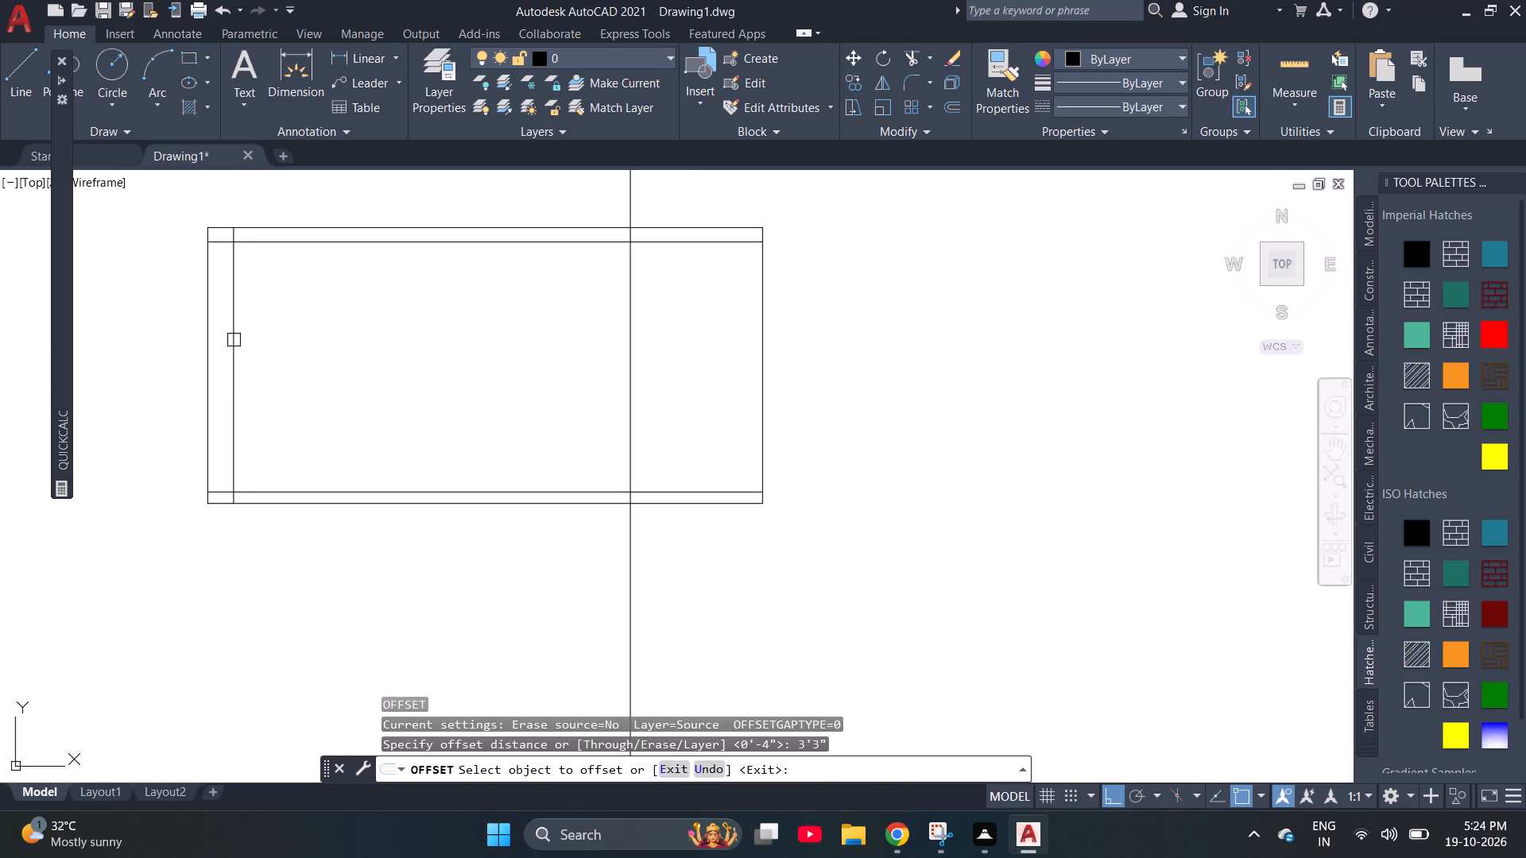
pyautogui.click(234, 340)
pyautogui.click(360, 338)
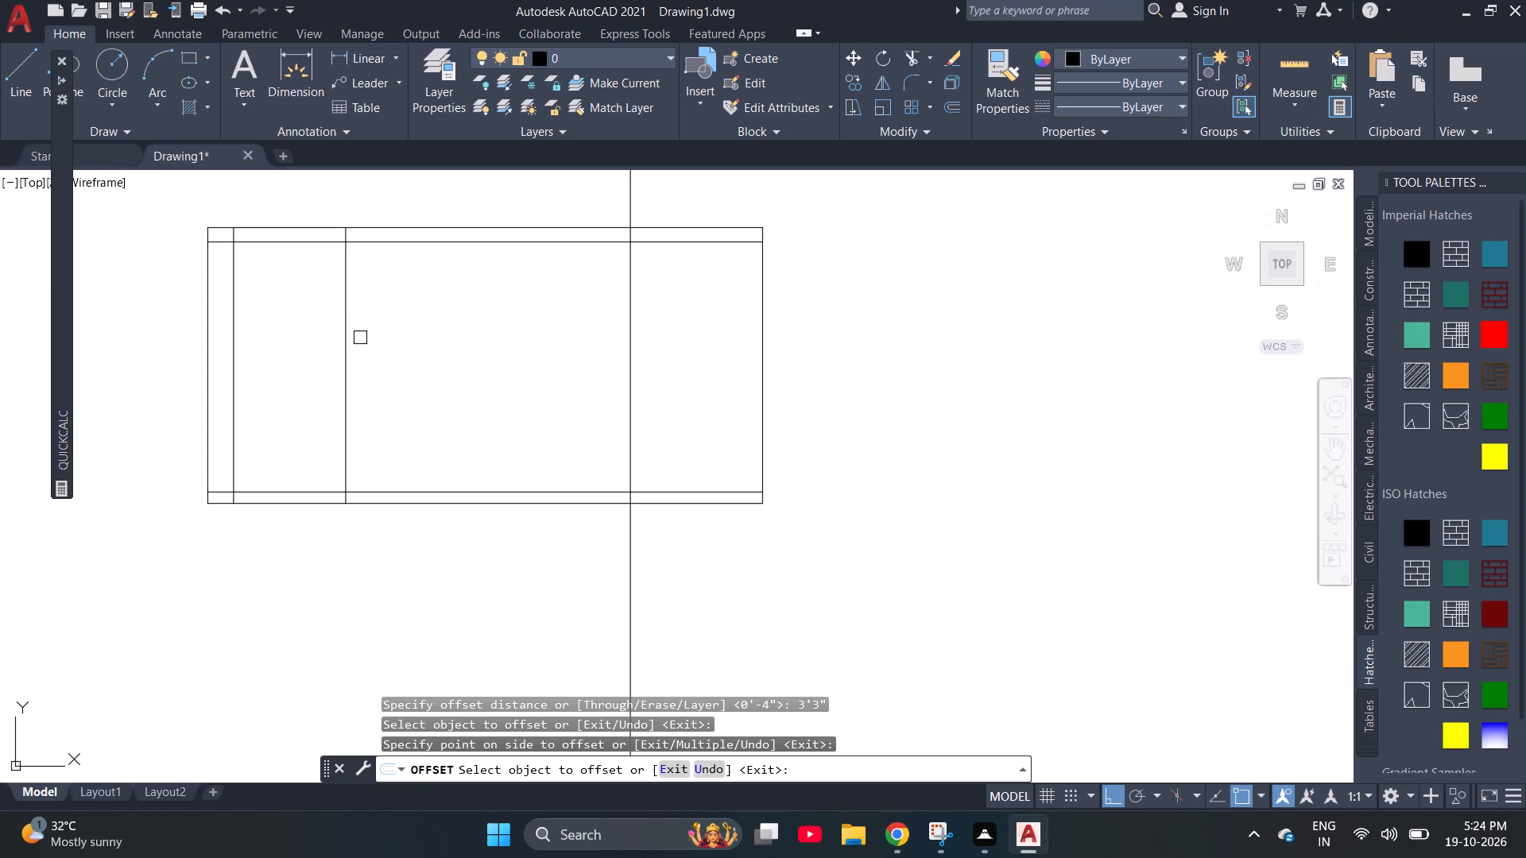
pyautogui.press('Escape')
pyautogui.press('Escape')
pyautogui.press('Escape')
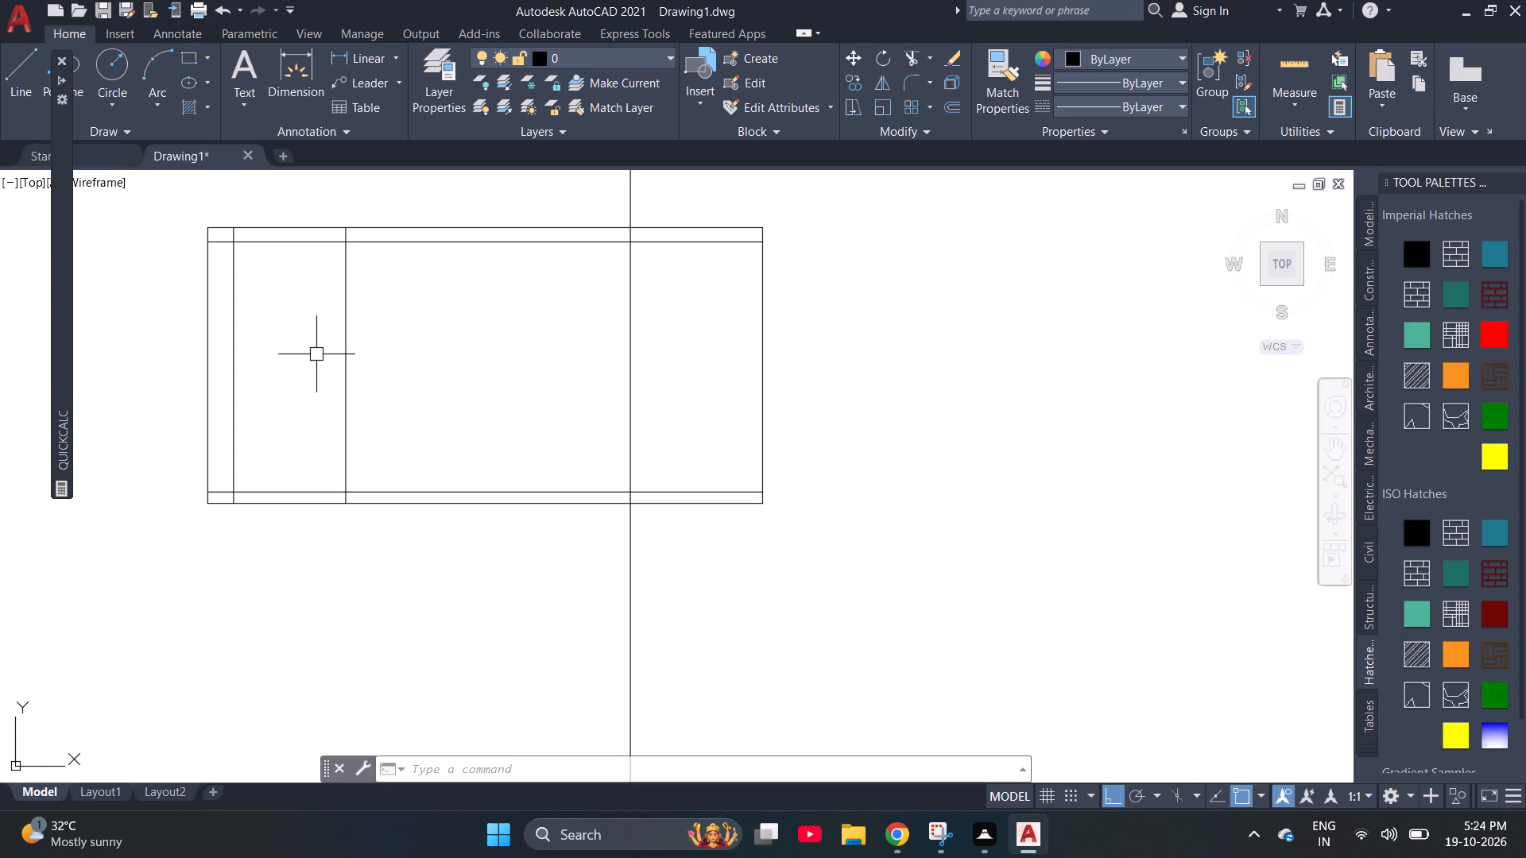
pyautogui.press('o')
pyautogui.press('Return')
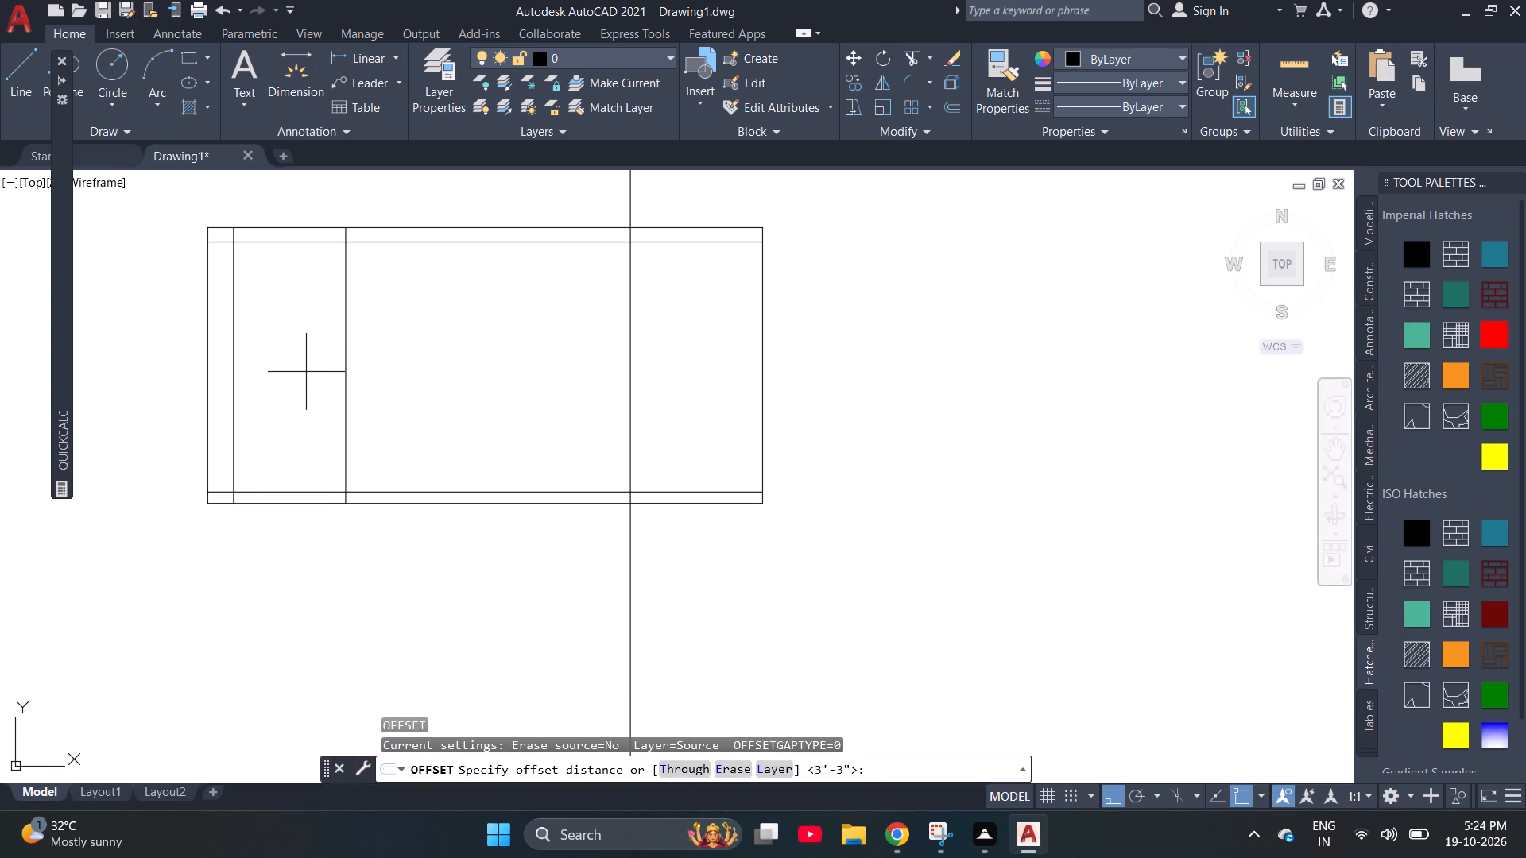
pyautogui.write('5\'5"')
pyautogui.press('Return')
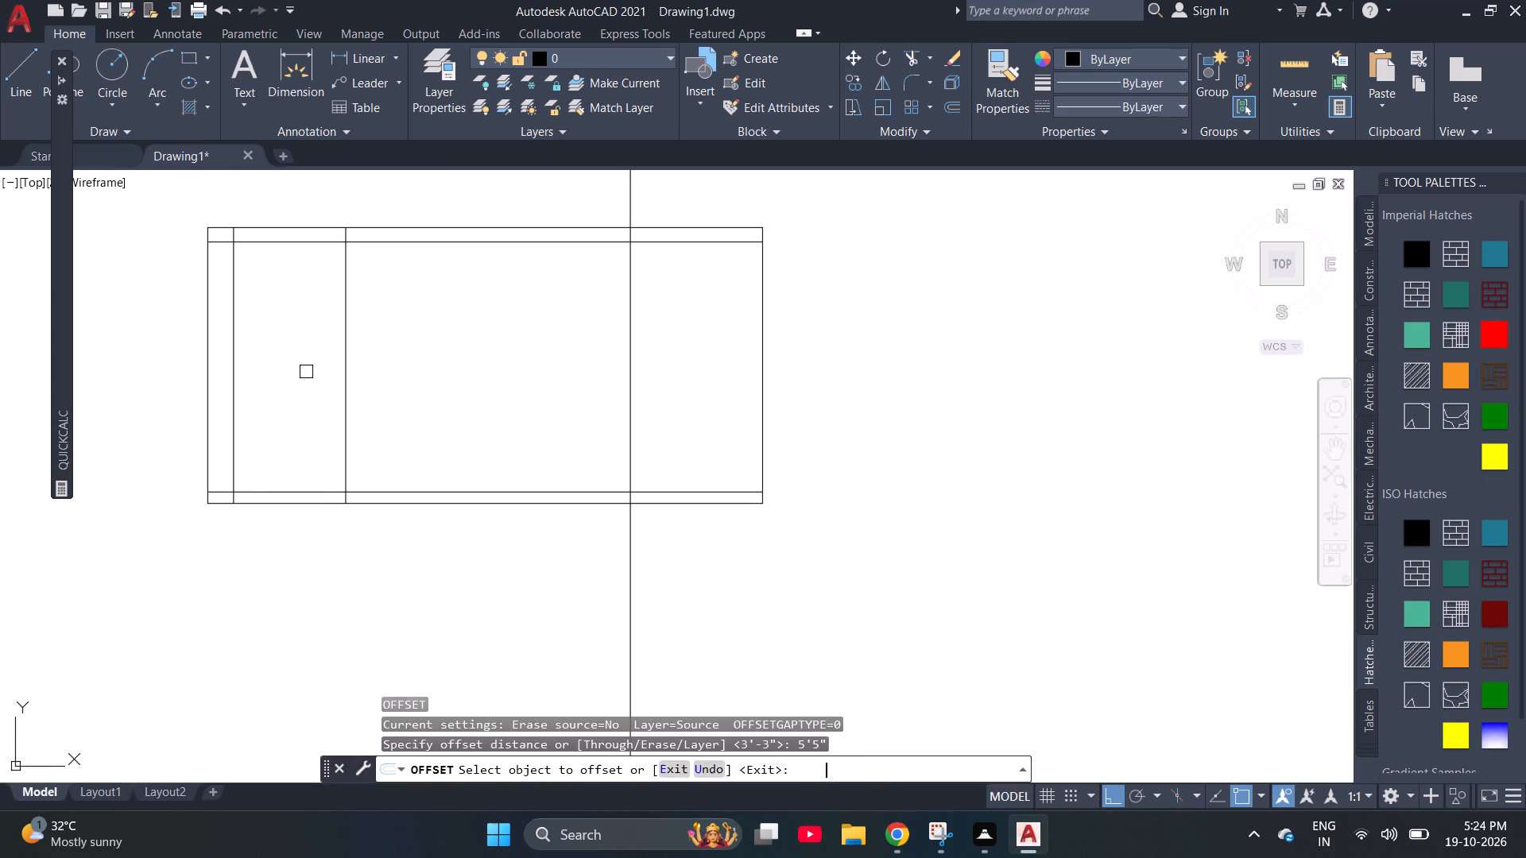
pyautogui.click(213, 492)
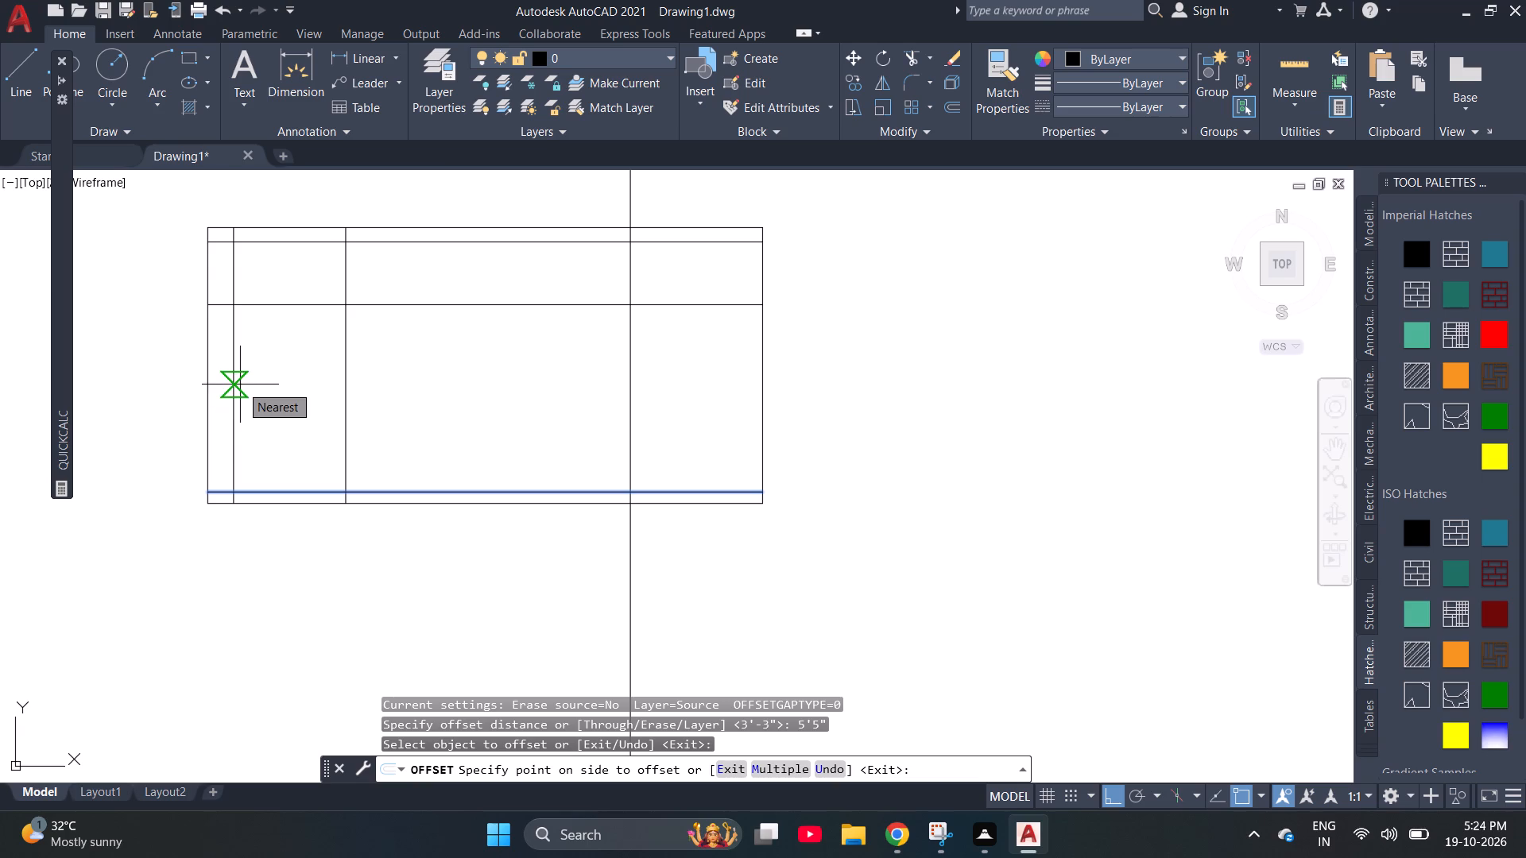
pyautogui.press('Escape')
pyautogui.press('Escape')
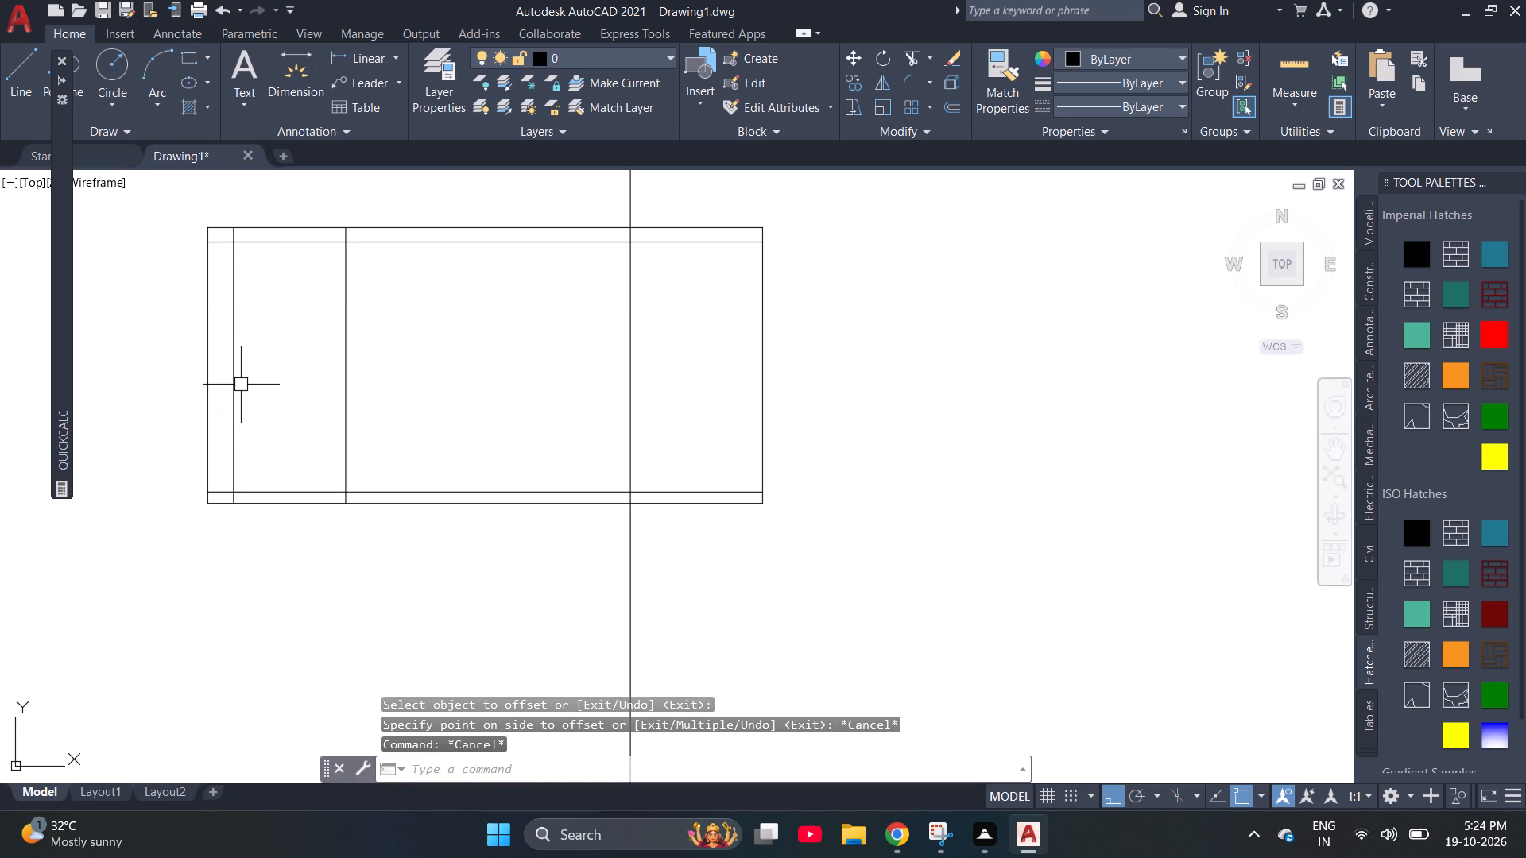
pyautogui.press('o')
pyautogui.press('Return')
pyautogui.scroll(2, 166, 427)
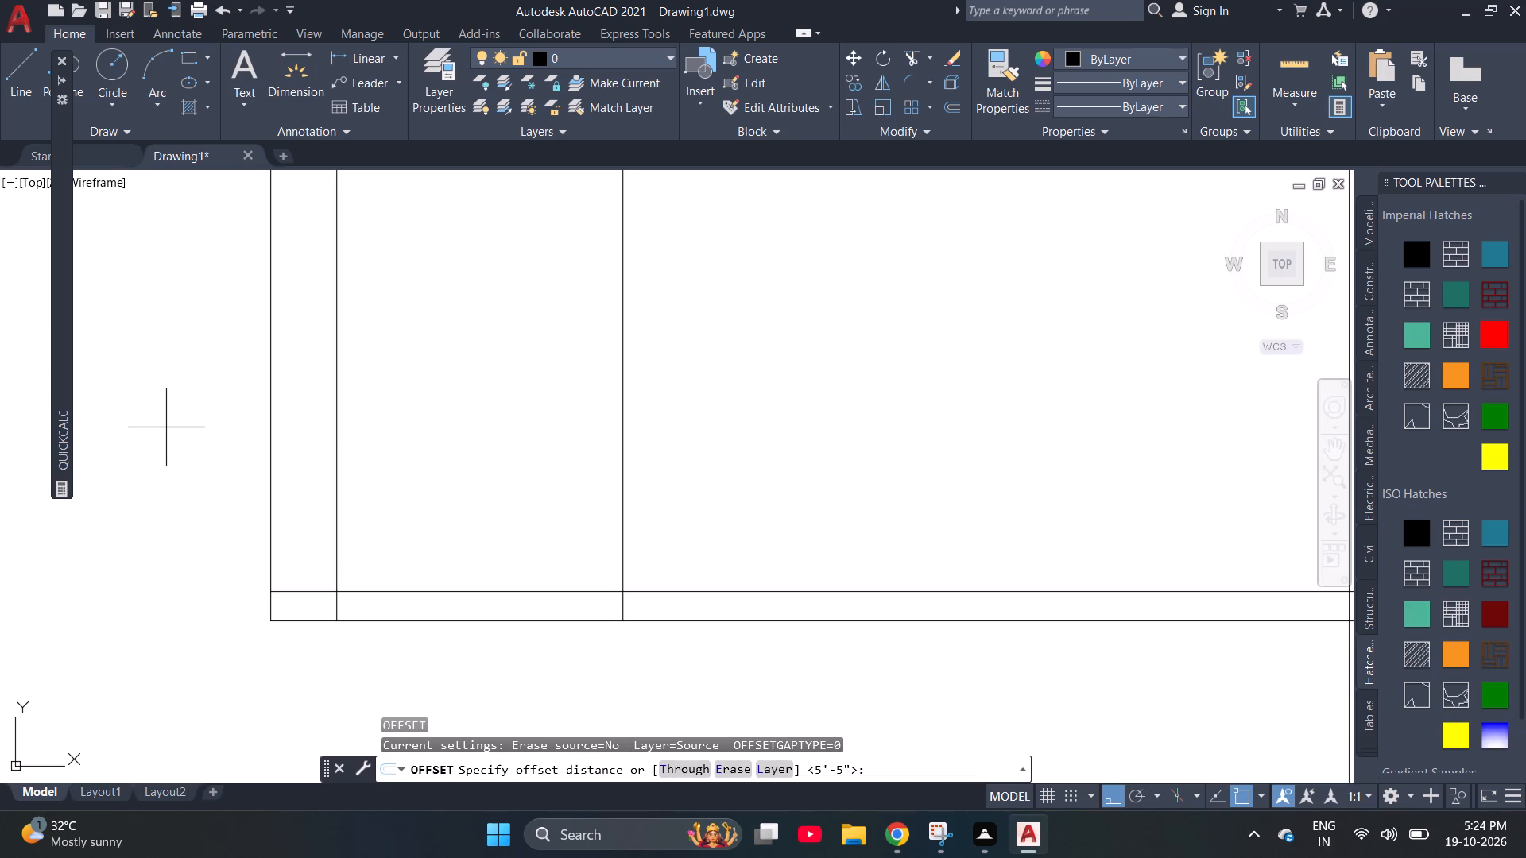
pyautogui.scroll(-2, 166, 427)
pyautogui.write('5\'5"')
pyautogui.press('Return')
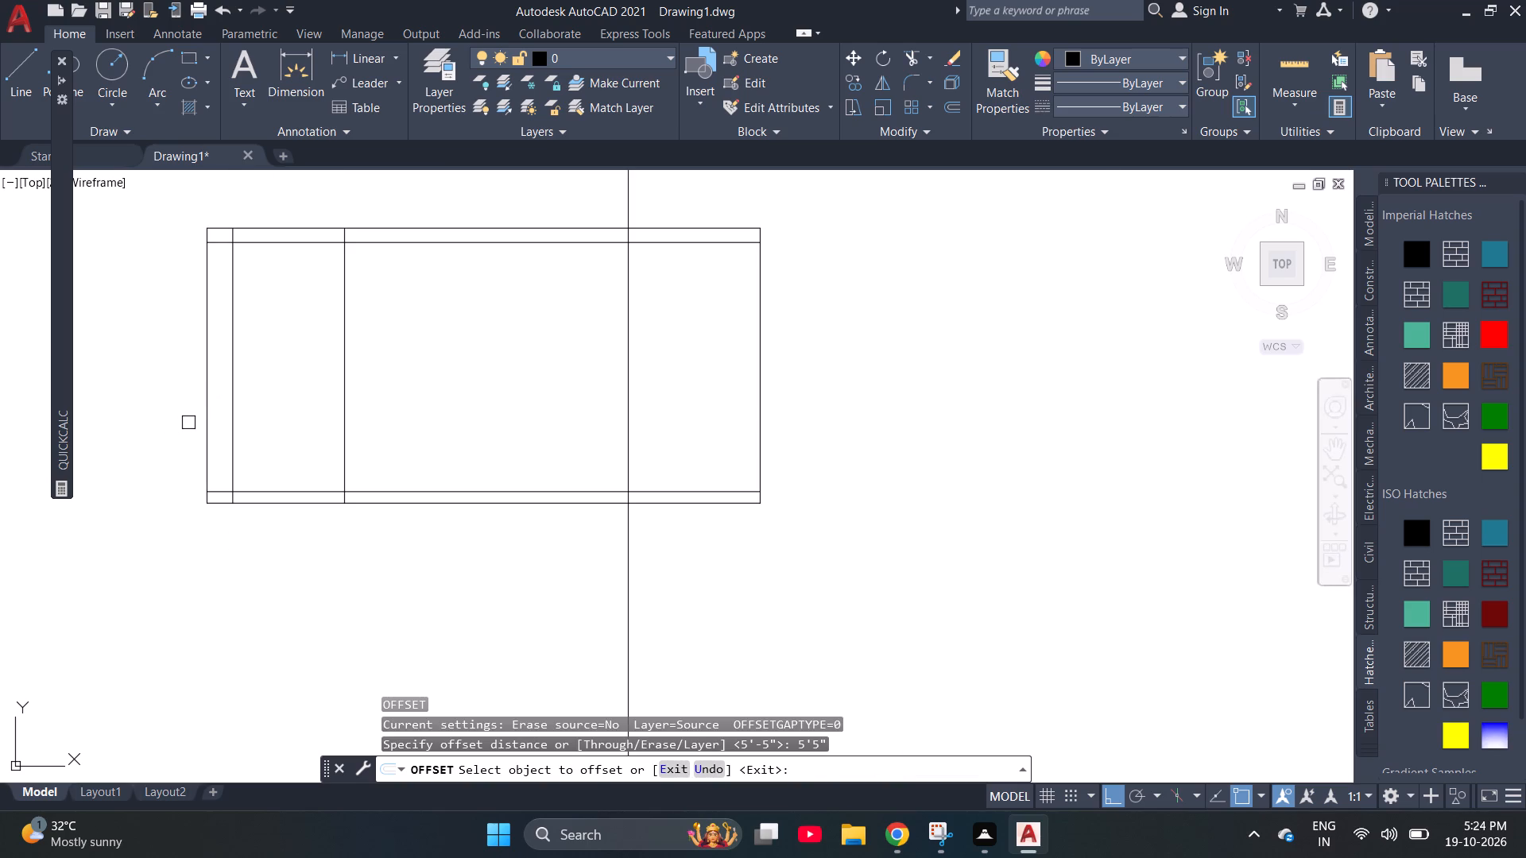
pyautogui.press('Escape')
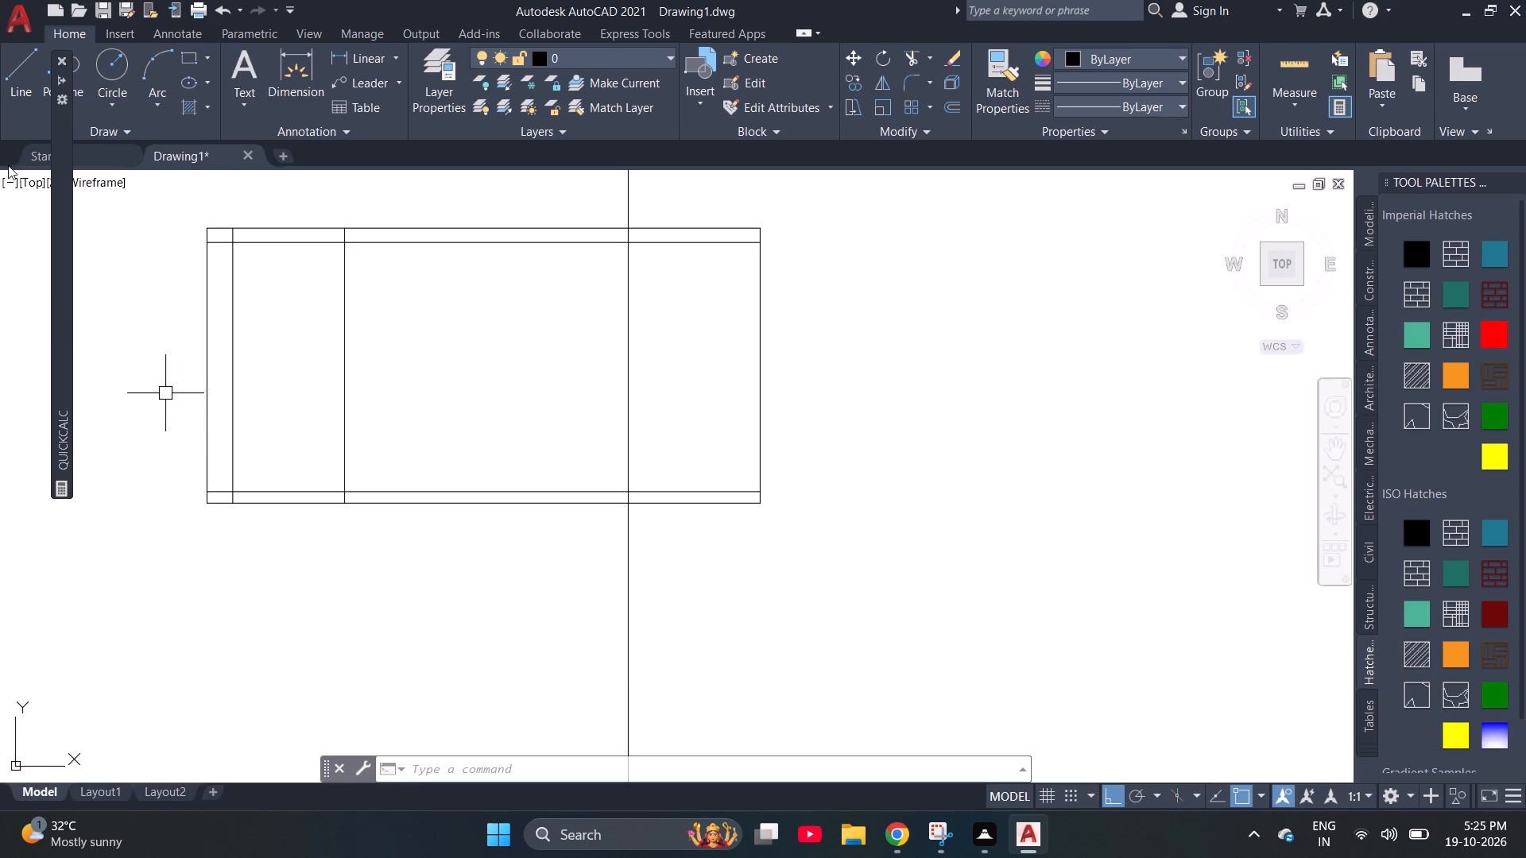
# Trim away every segment of the new rectangle's top edge and the parallel line just below it, leaving the top open.
pyautogui.press('Escape')
pyautogui.write('TR')
pyautogui.press('space')
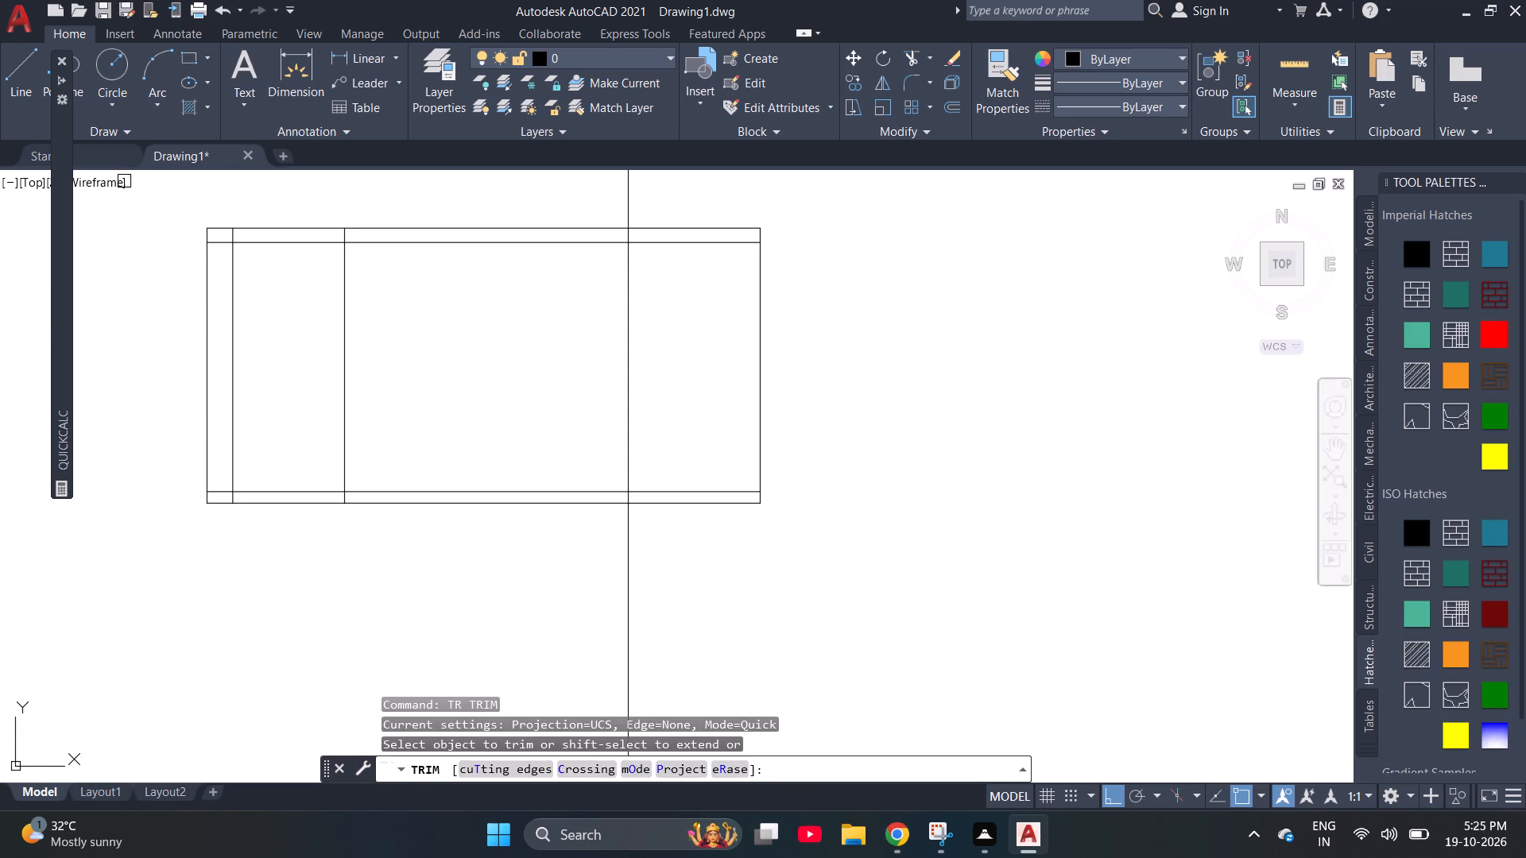
pyautogui.click(225, 245)
pyautogui.click(218, 226)
pyautogui.click(273, 238)
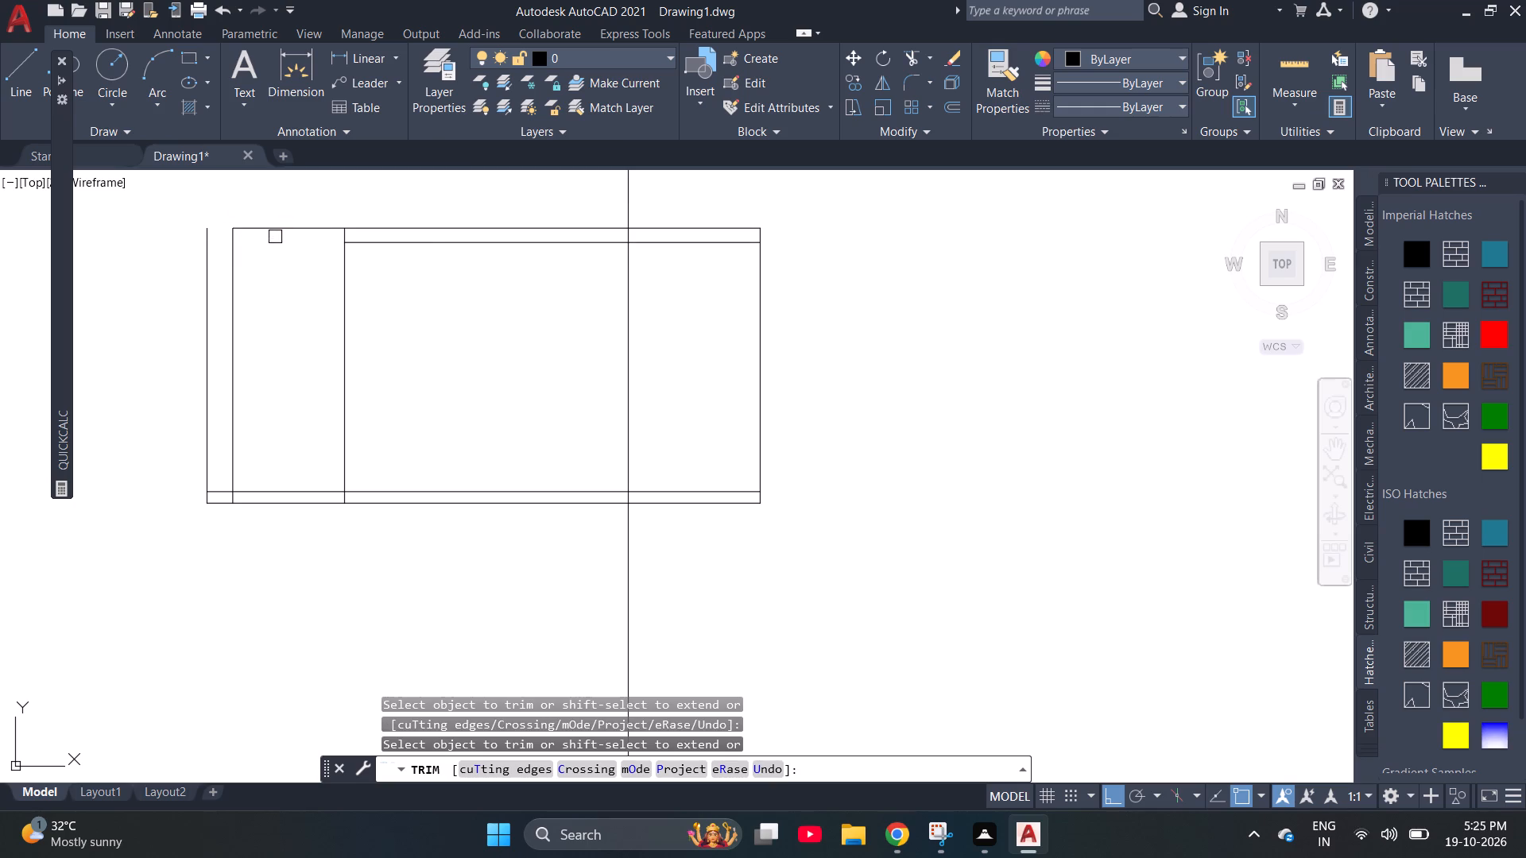
pyautogui.moveTo(284, 230); pyautogui.dragTo(291, 231)
pyautogui.click(441, 249)
pyautogui.click(454, 218)
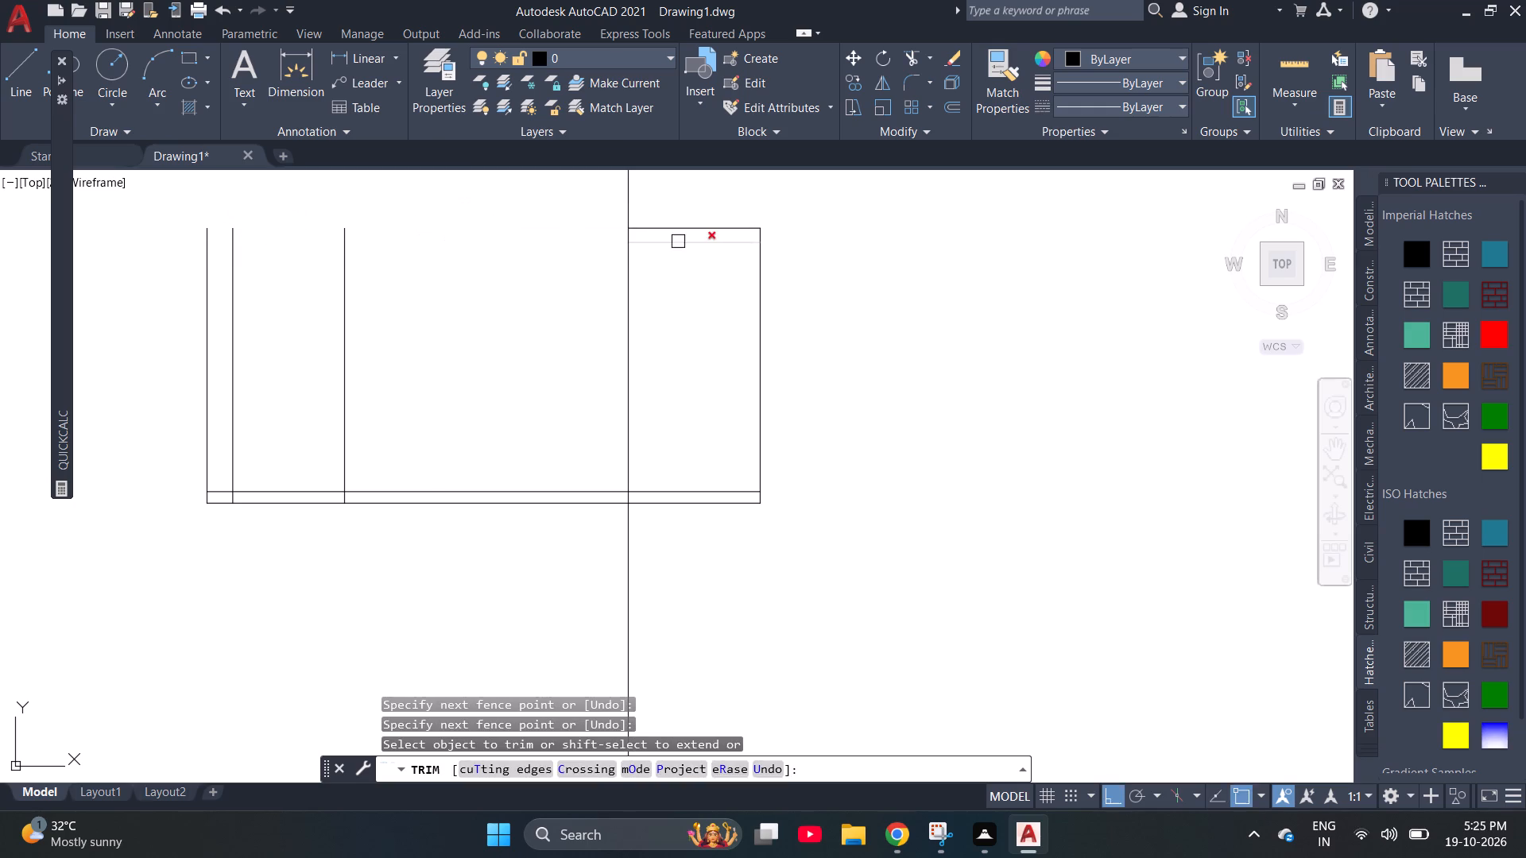
pyautogui.click(746, 257)
pyautogui.click(726, 195)
pyautogui.press('Escape')
pyautogui.press('Escape')
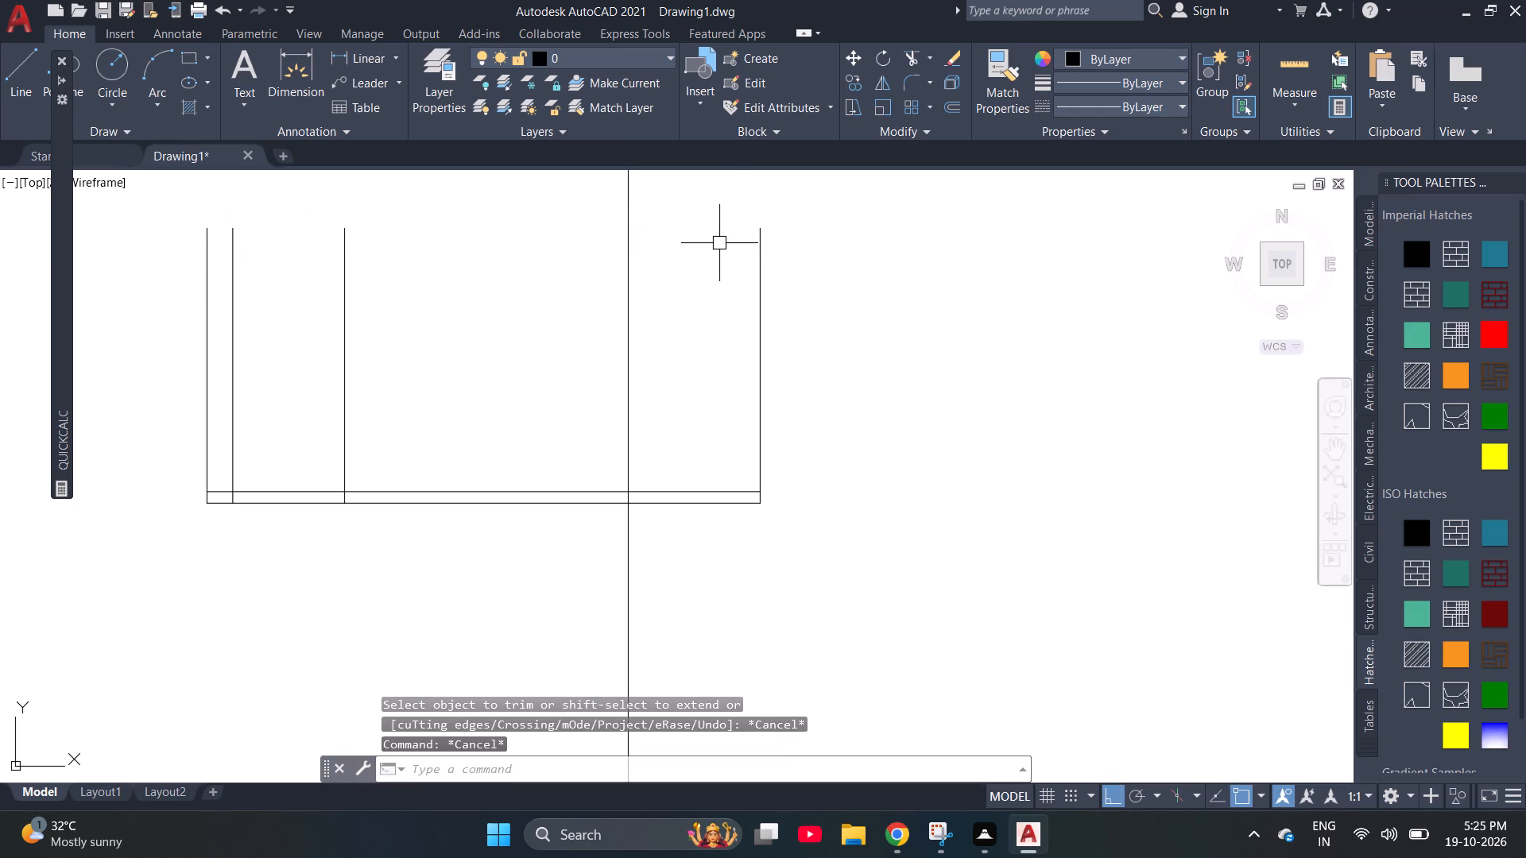
# Offset the inner line above the new outline's bottom edge 5'-5" upward.
pyautogui.press('o')
pyautogui.press('Return')
pyautogui.write("5'")
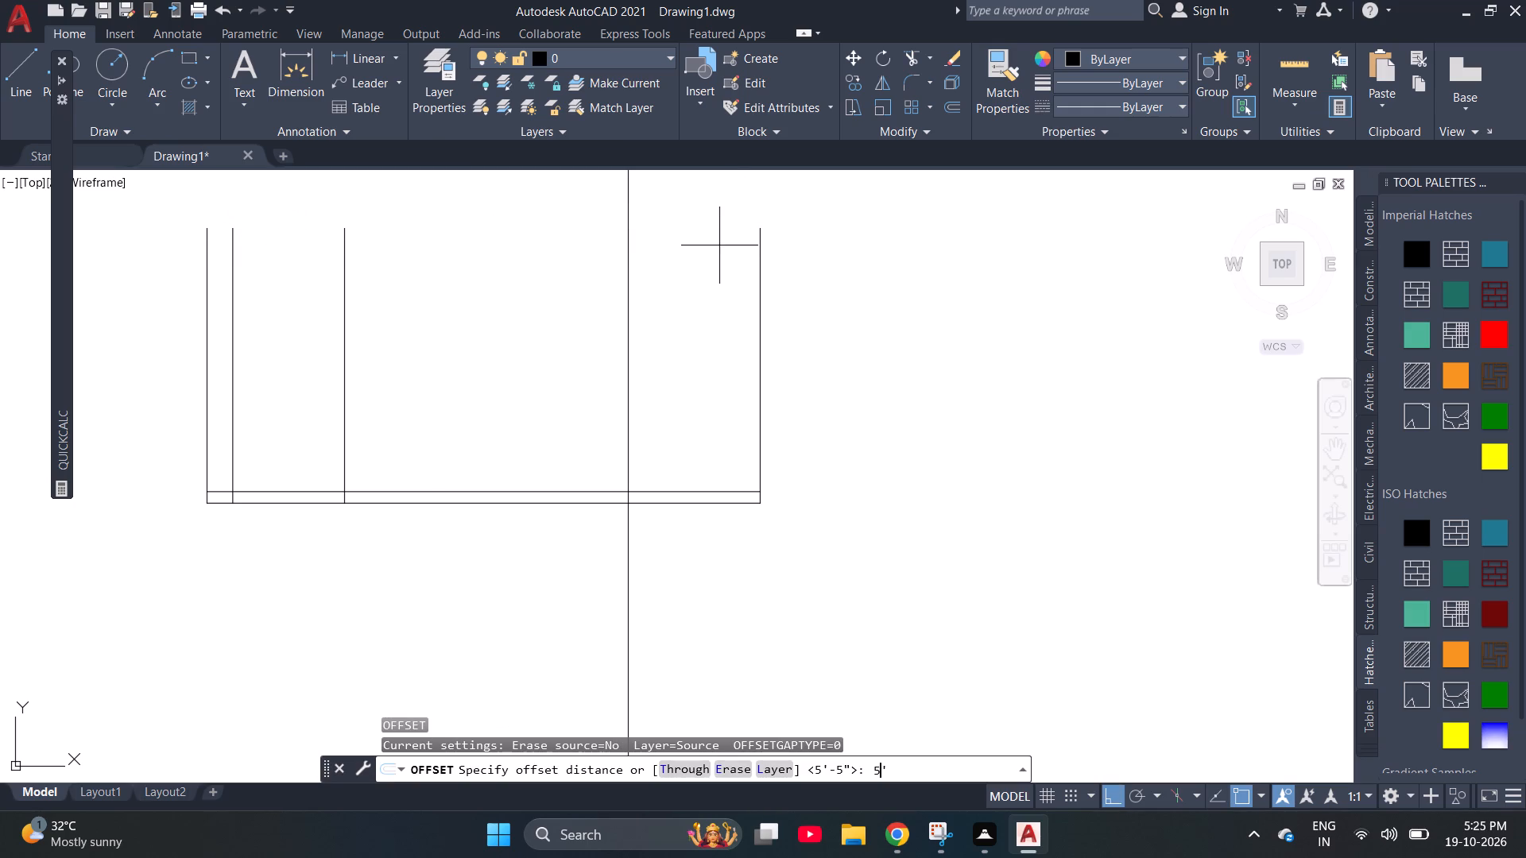
pyautogui.write('5"')
pyautogui.press('Return')
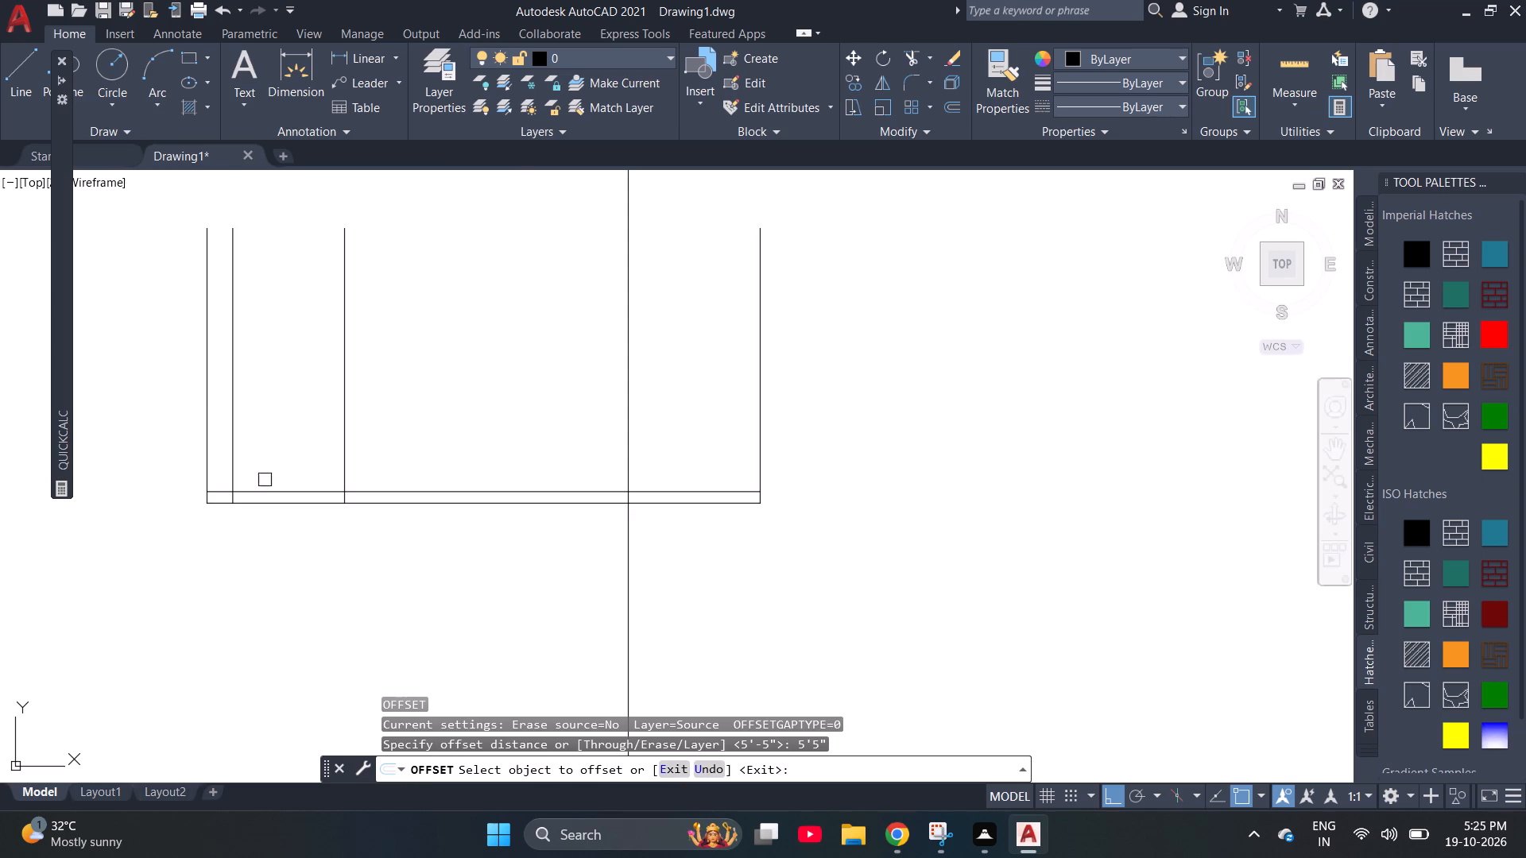
pyautogui.moveTo(255, 491); pyautogui.dragTo(254, 483)
pyautogui.click(259, 384)
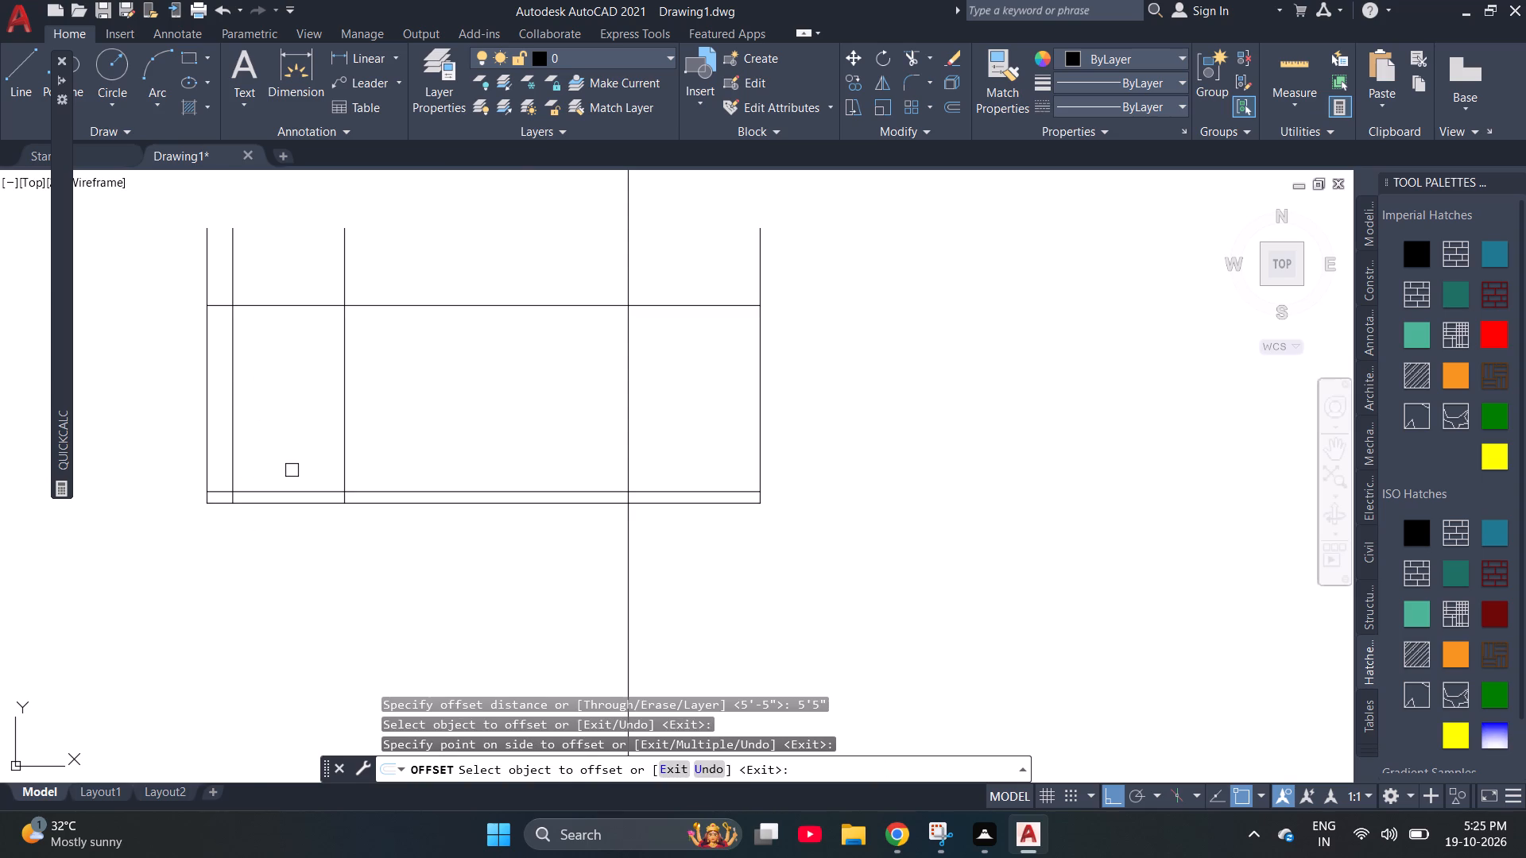
pyautogui.scroll(-1, 292, 470)
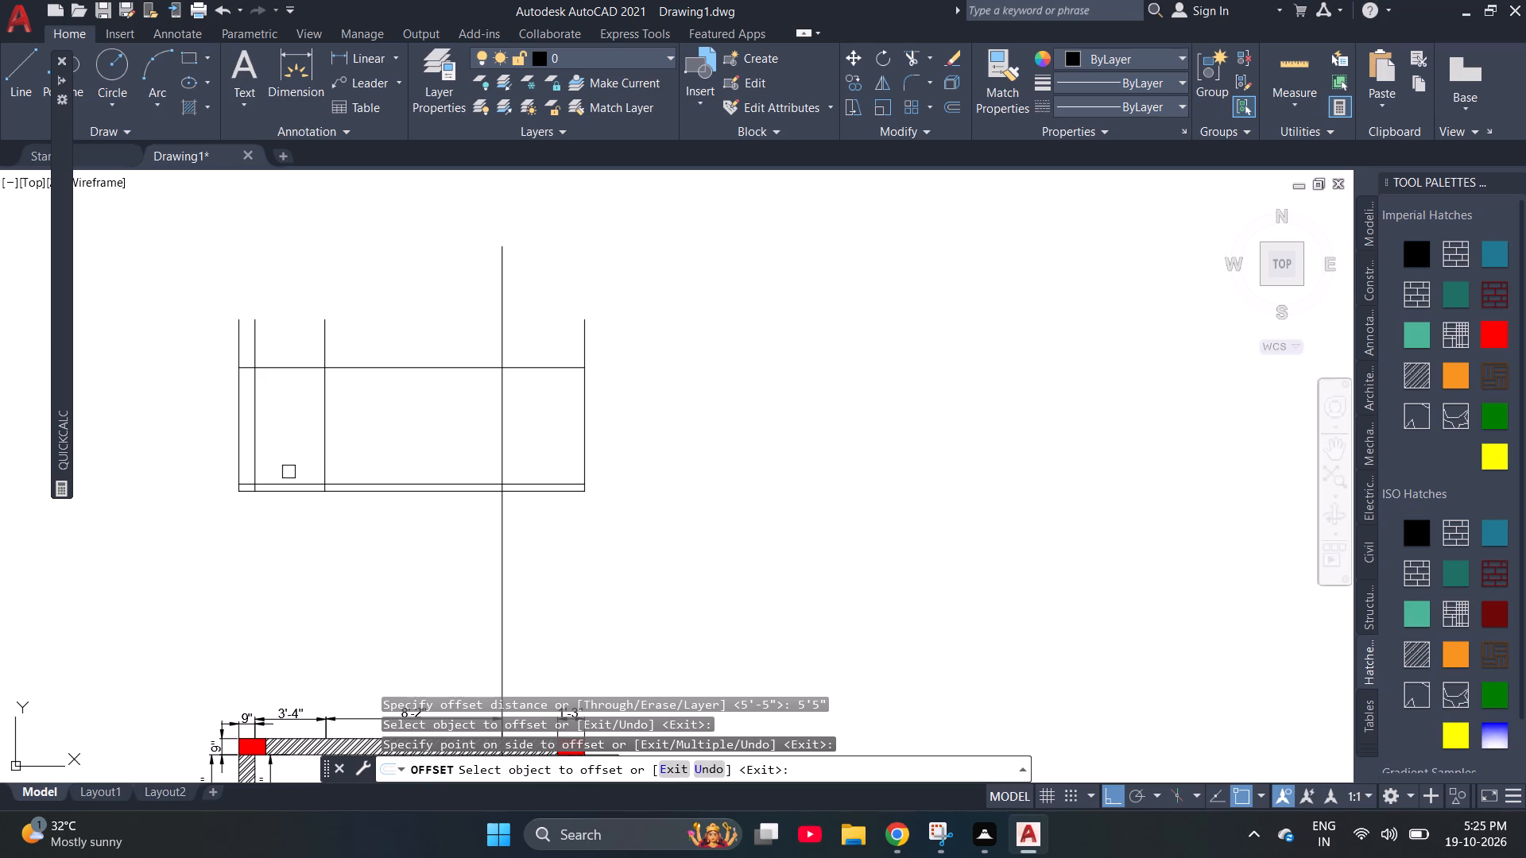
pyautogui.press('Escape')
# Offset the new mid-height line 5" downward to give the landing slab its thickness.
pyautogui.press('o')
pyautogui.press('Return')
pyautogui.write('5"')
pyautogui.press('Return')
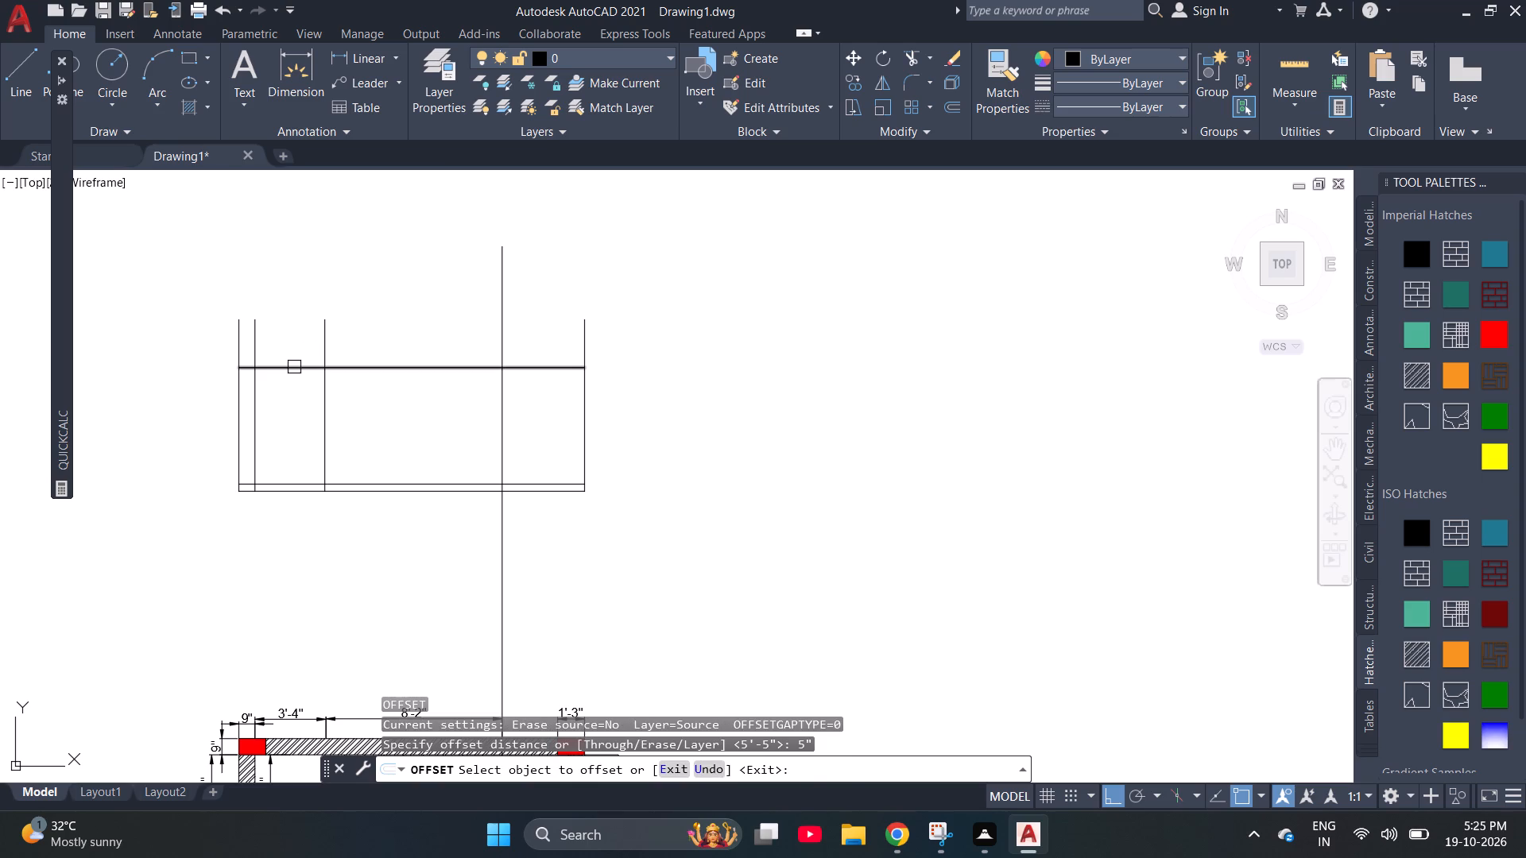
pyautogui.click(294, 367)
pyautogui.click(285, 407)
pyautogui.press('`')
pyautogui.press('`')
pyautogui.press('Escape')
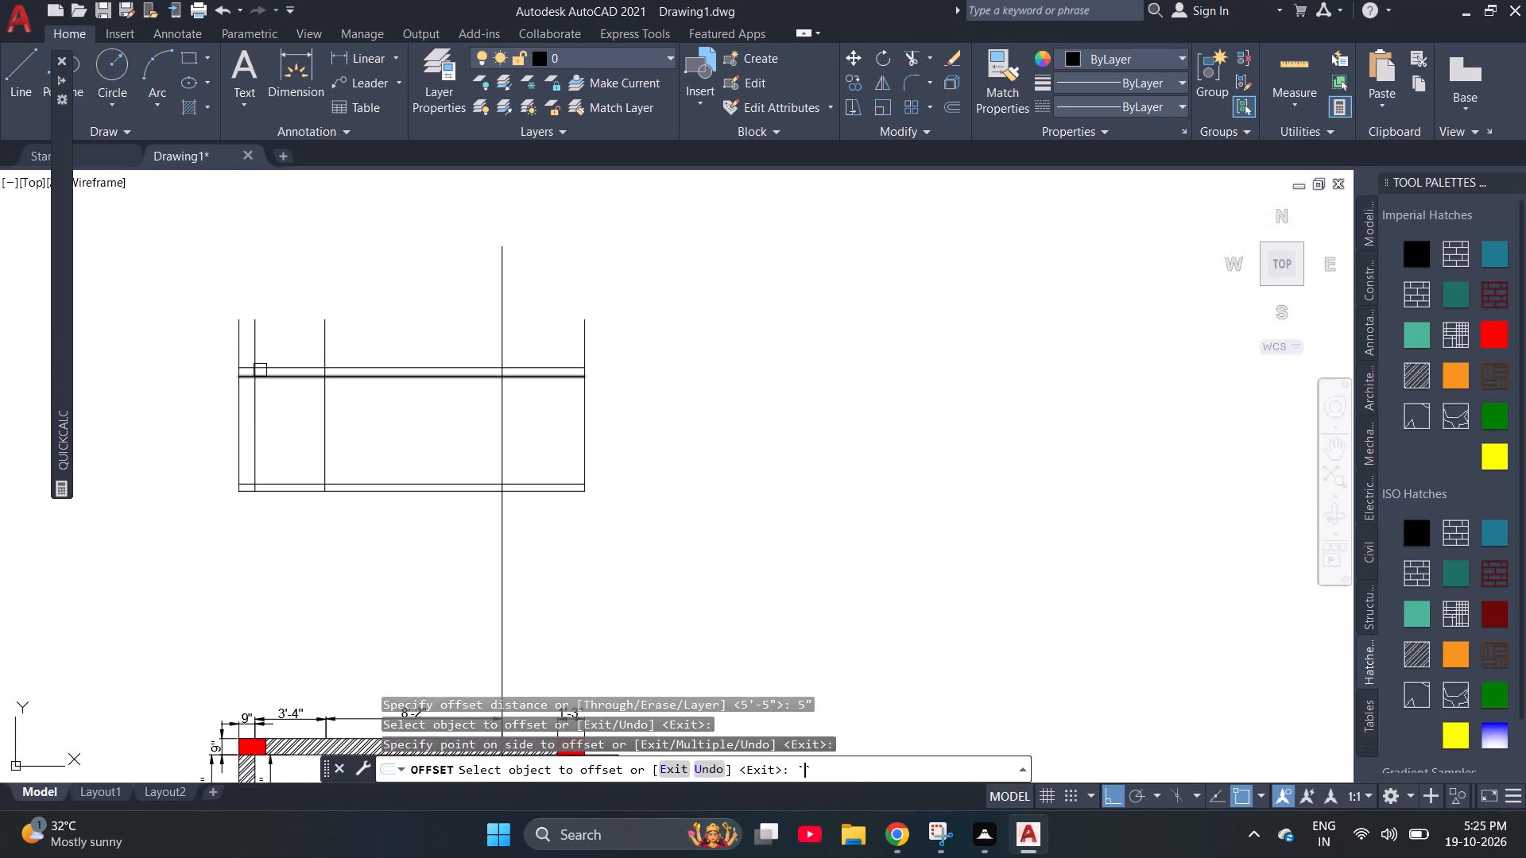
# Offset the upper line of the mid-height slab 5'-2" upward.
pyautogui.press('o')
pyautogui.press('Return')
pyautogui.press('5')
pyautogui.press("'")
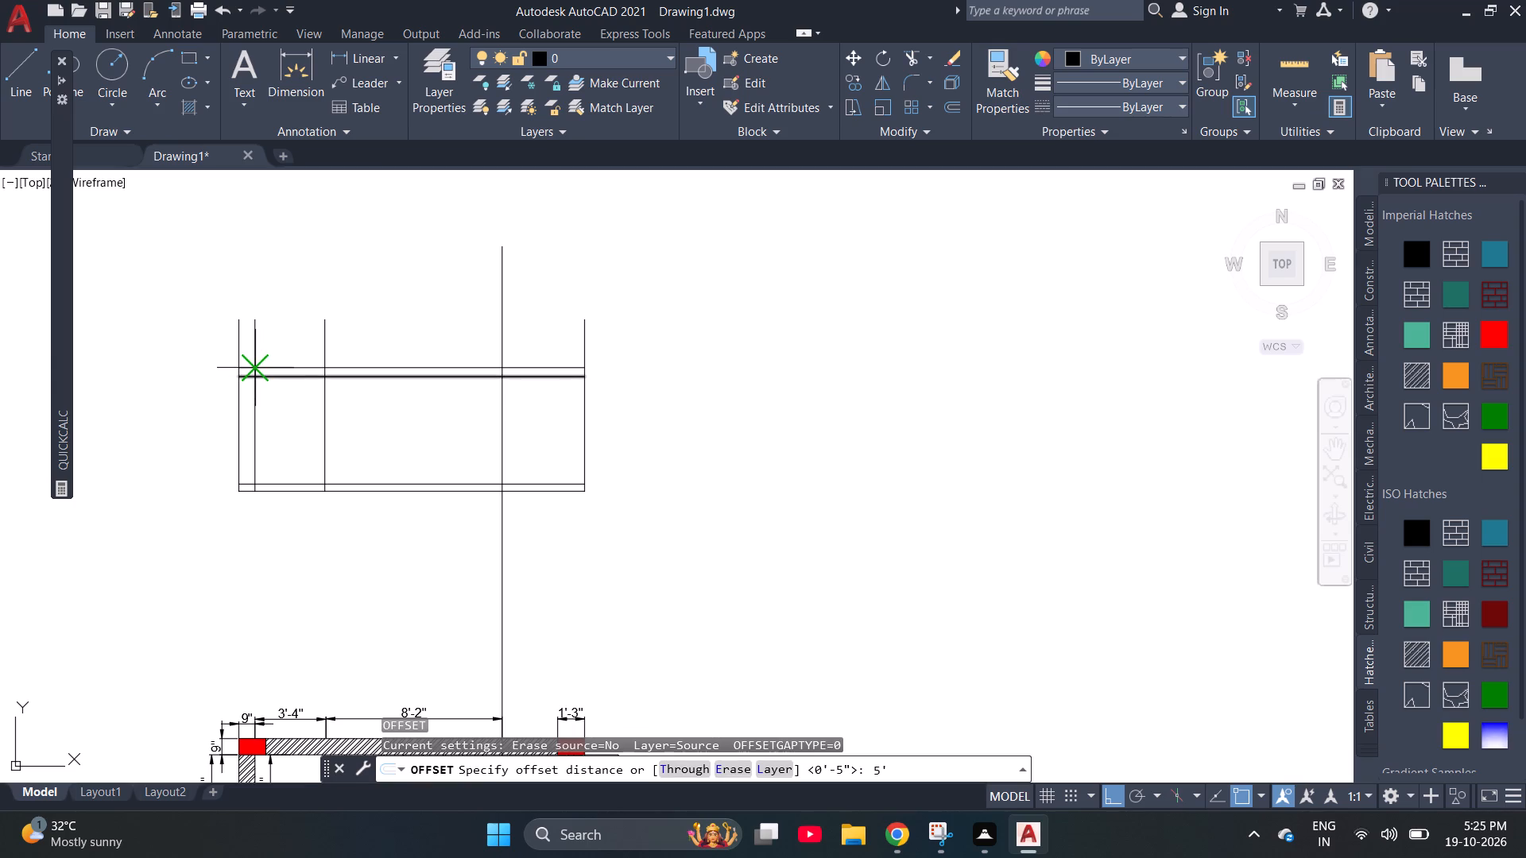
pyautogui.write('2"')
pyautogui.press('Return')
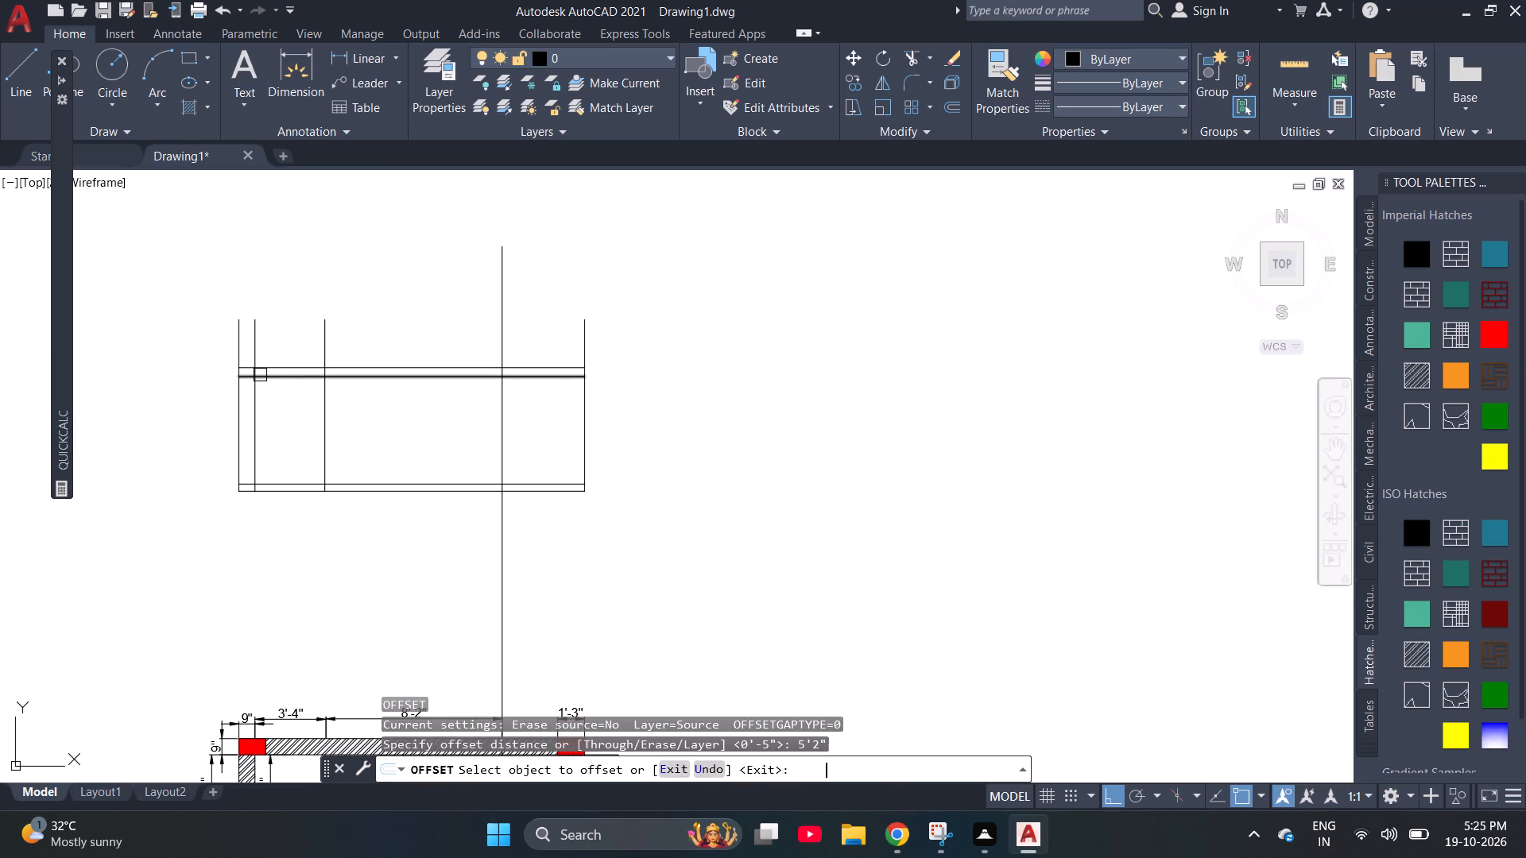
pyautogui.scroll(2, 250, 309)
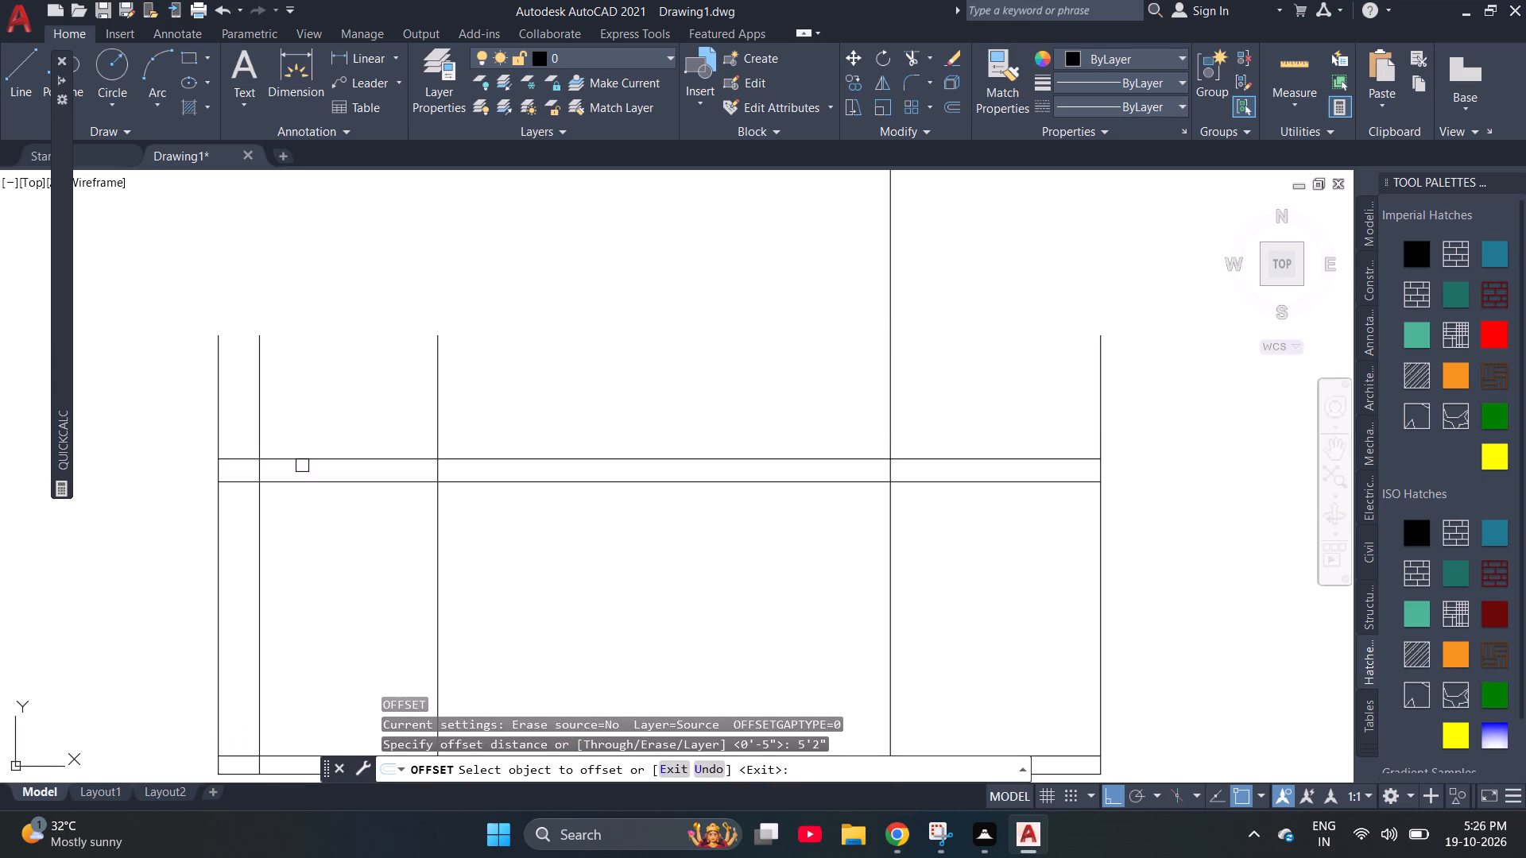
pyautogui.click(276, 461)
pyautogui.click(328, 230)
pyautogui.scroll(-2, 319, 399)
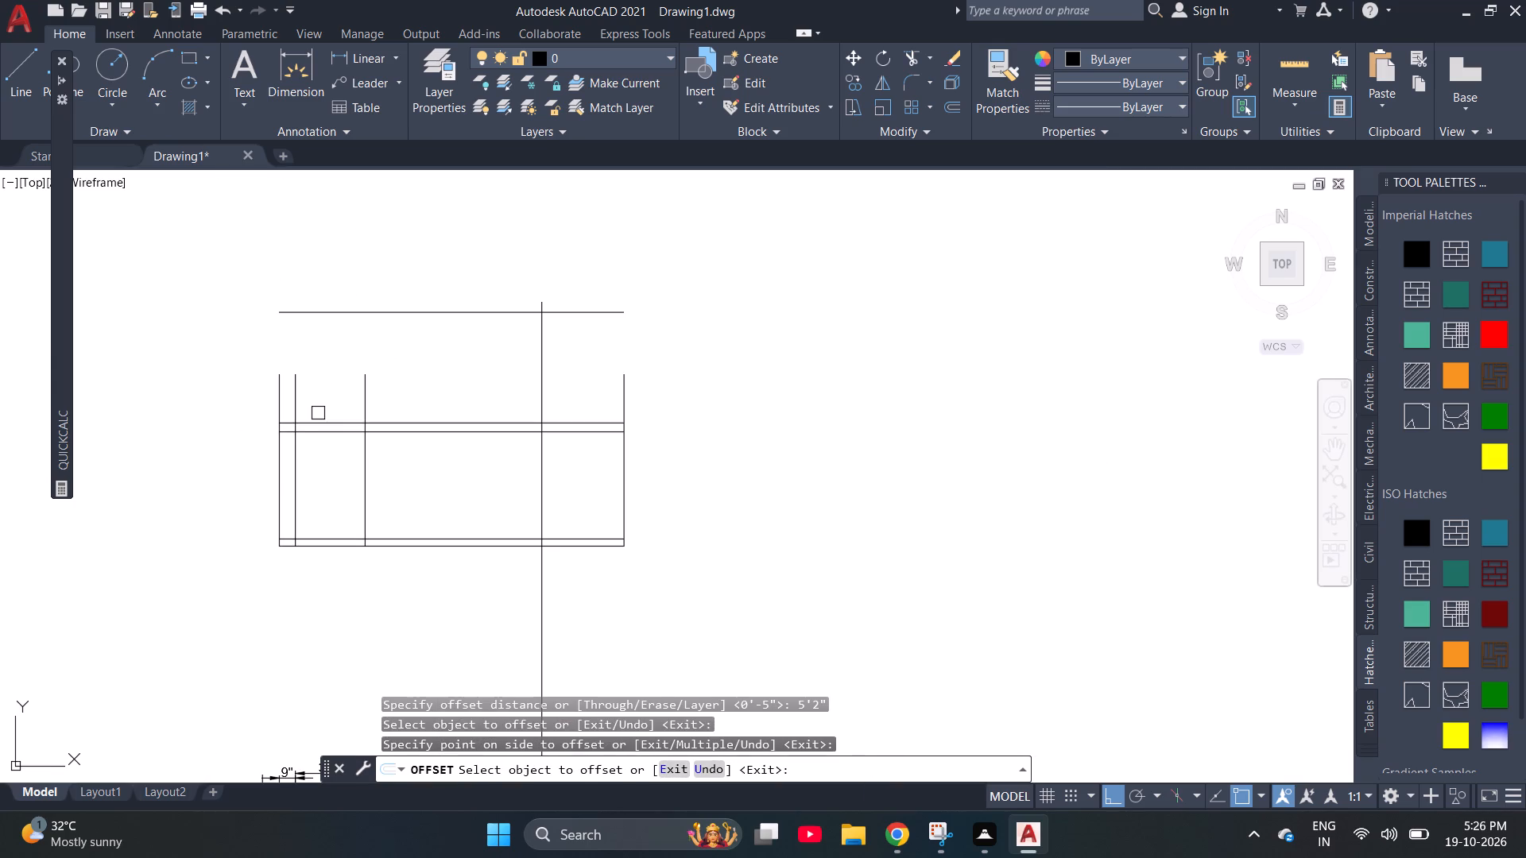
pyautogui.press('Escape')
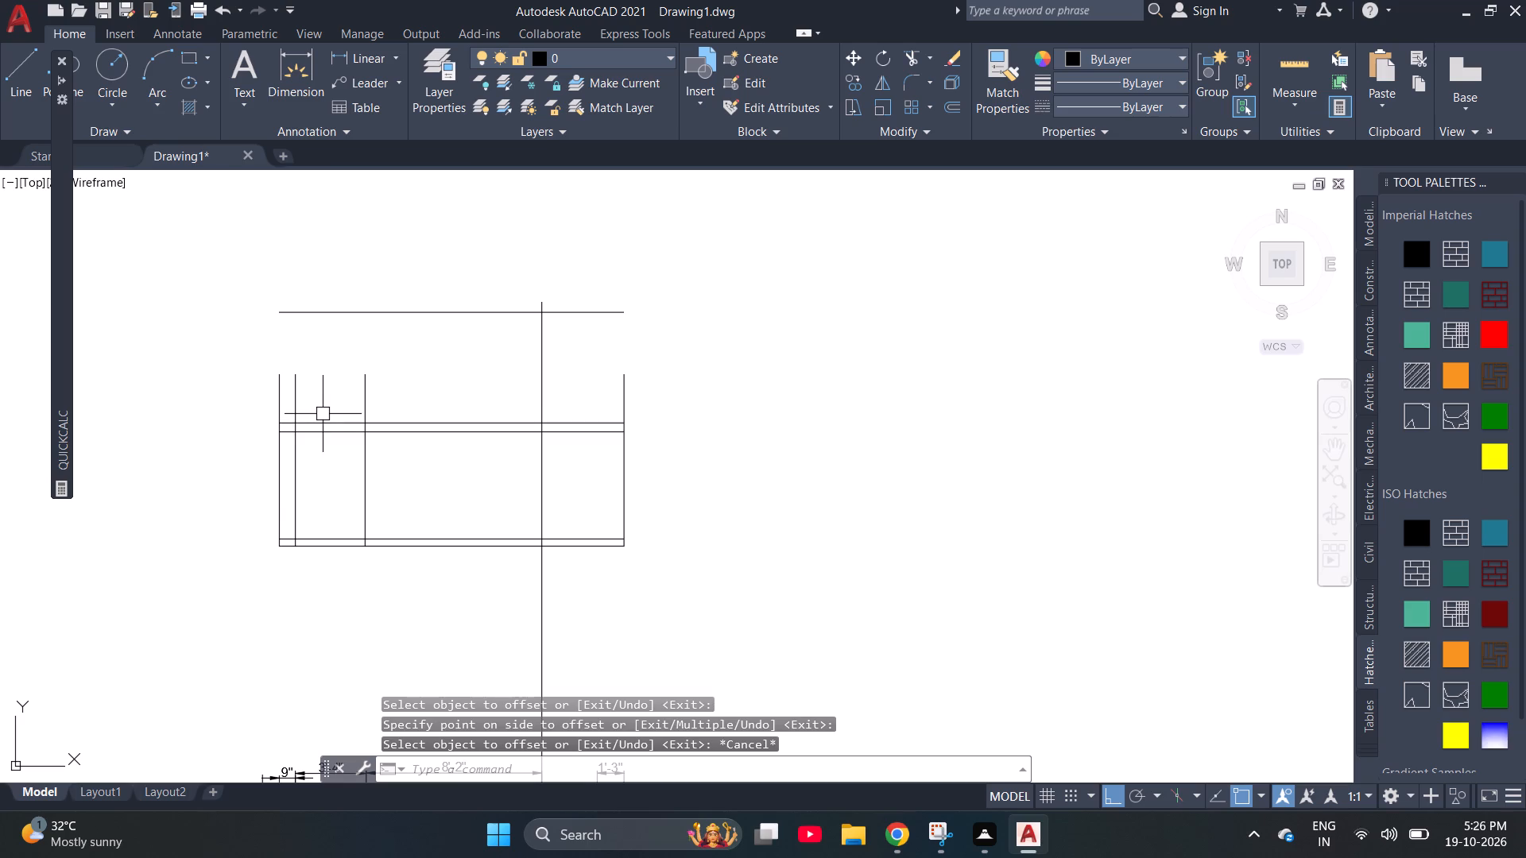
pyautogui.press('Escape')
# Offset the new topmost horizontal line 5" upward to form the top slab.
pyautogui.press('o')
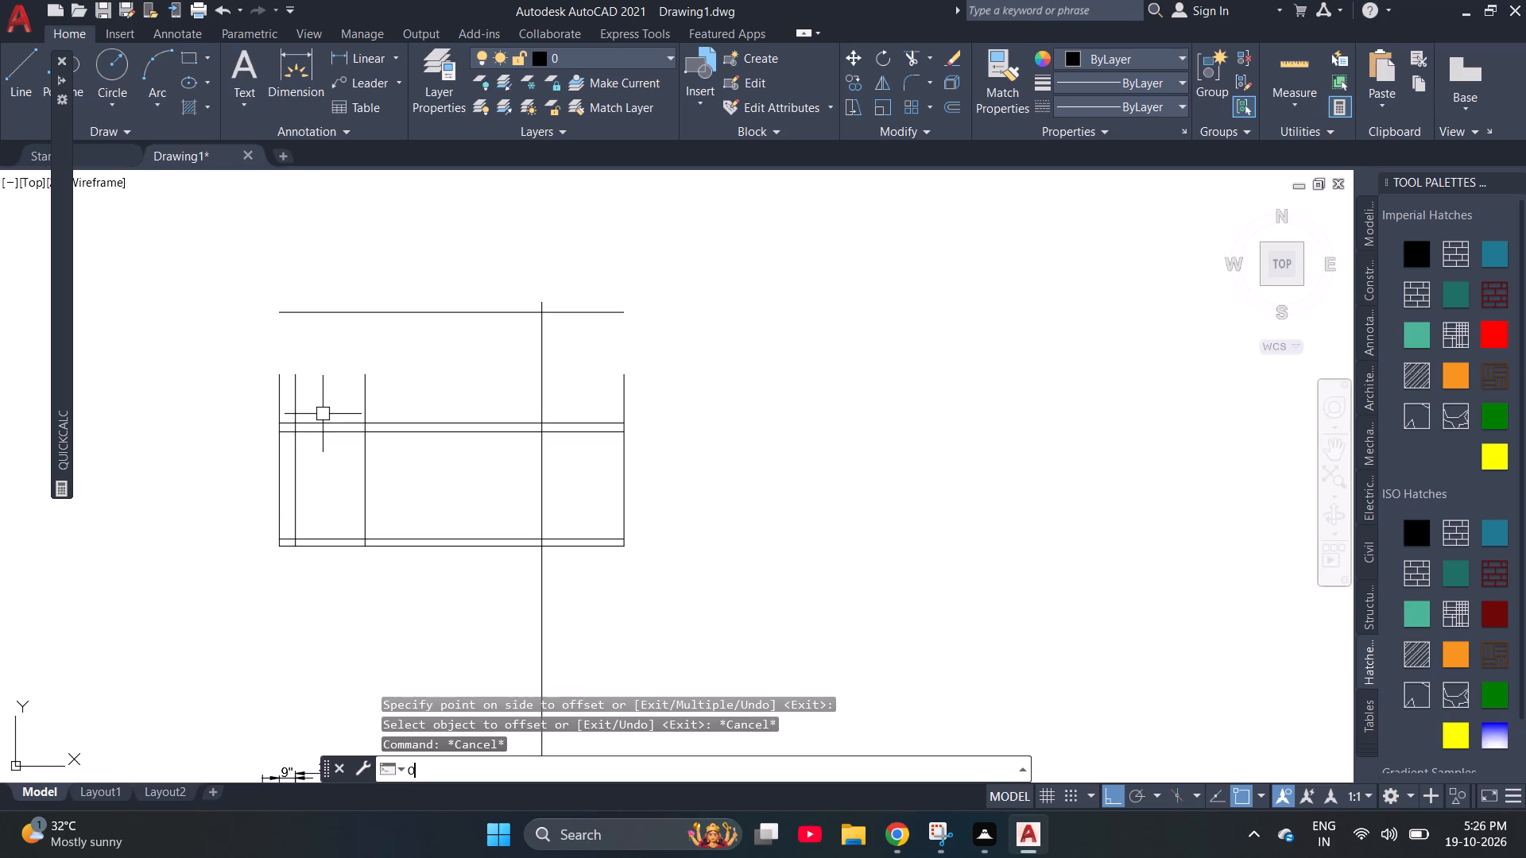
pyautogui.press('Return')
pyautogui.write('5"')
pyautogui.press('Return')
pyautogui.click(383, 309)
pyautogui.click(386, 270)
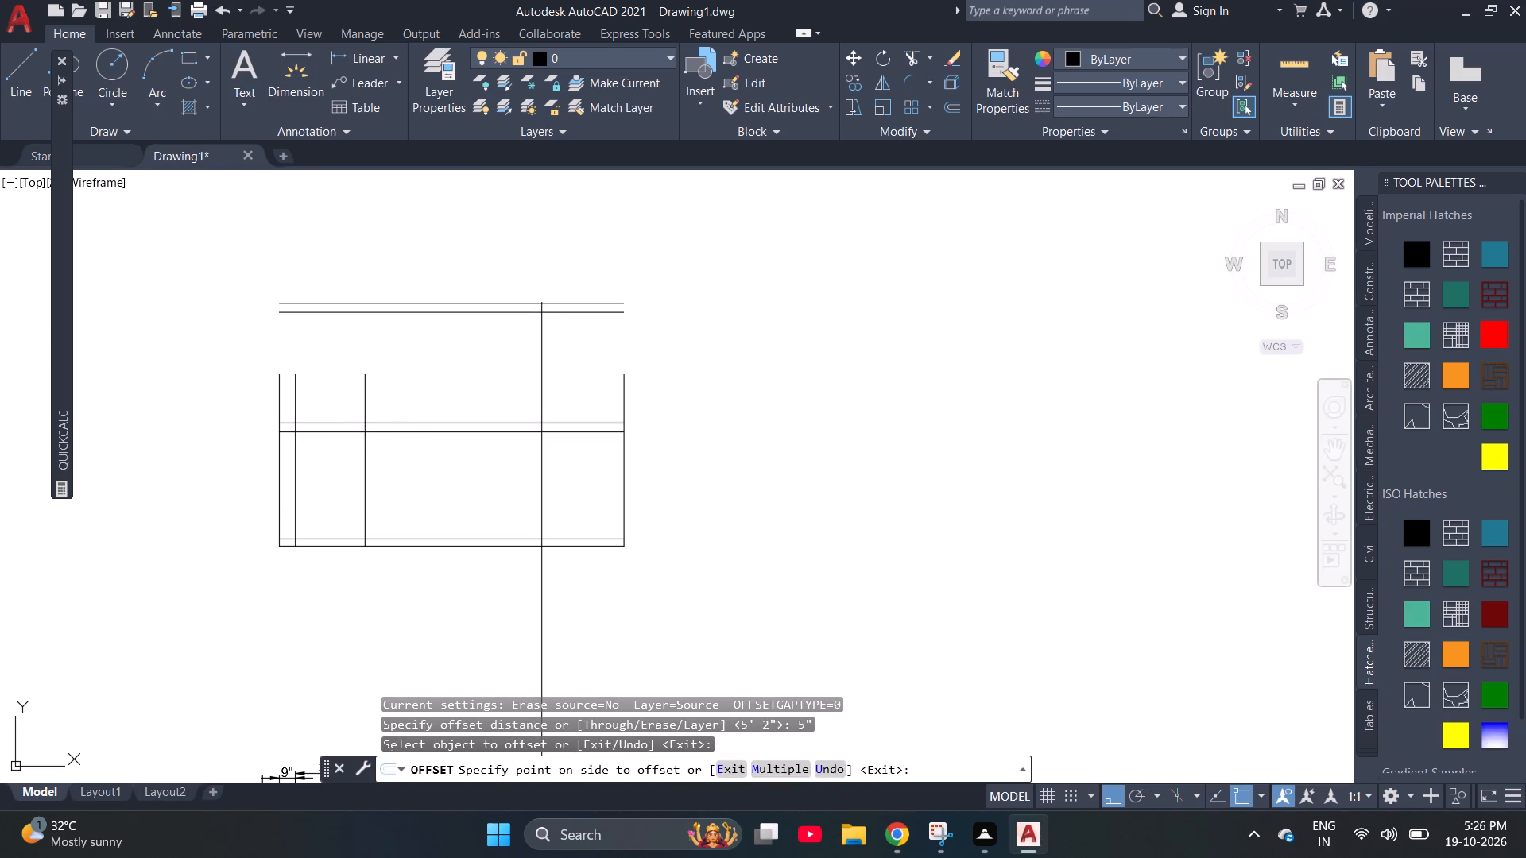
pyautogui.press('Escape')
# Extend both lines of the left wall and the right edge line up to the top slab's upper line.
pyautogui.write('EX')
pyautogui.press('space')
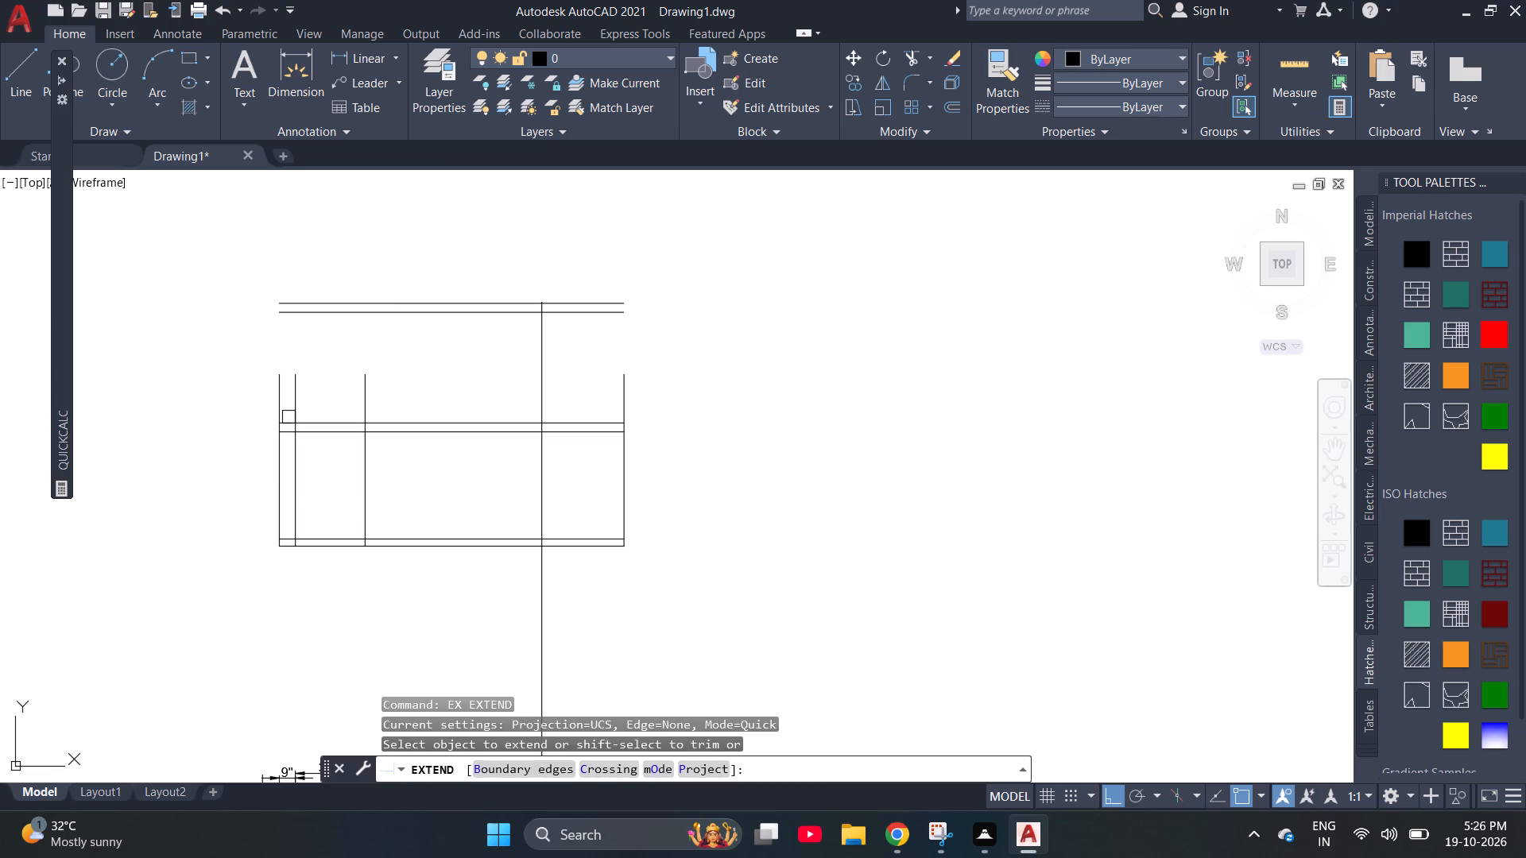
pyautogui.click(280, 410)
pyautogui.click(277, 358)
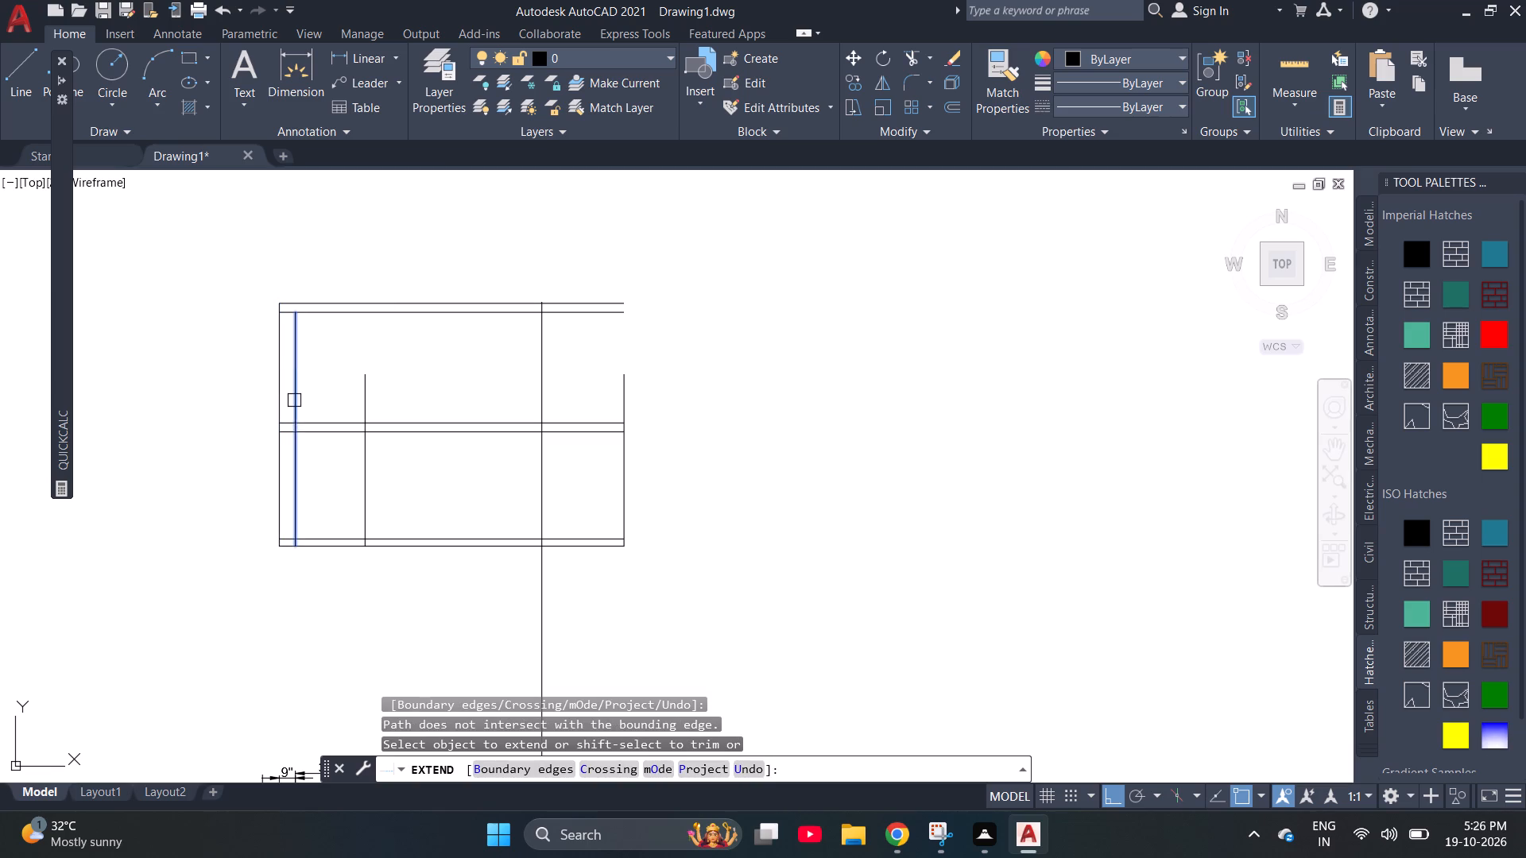
pyautogui.click(294, 400)
pyautogui.click(297, 329)
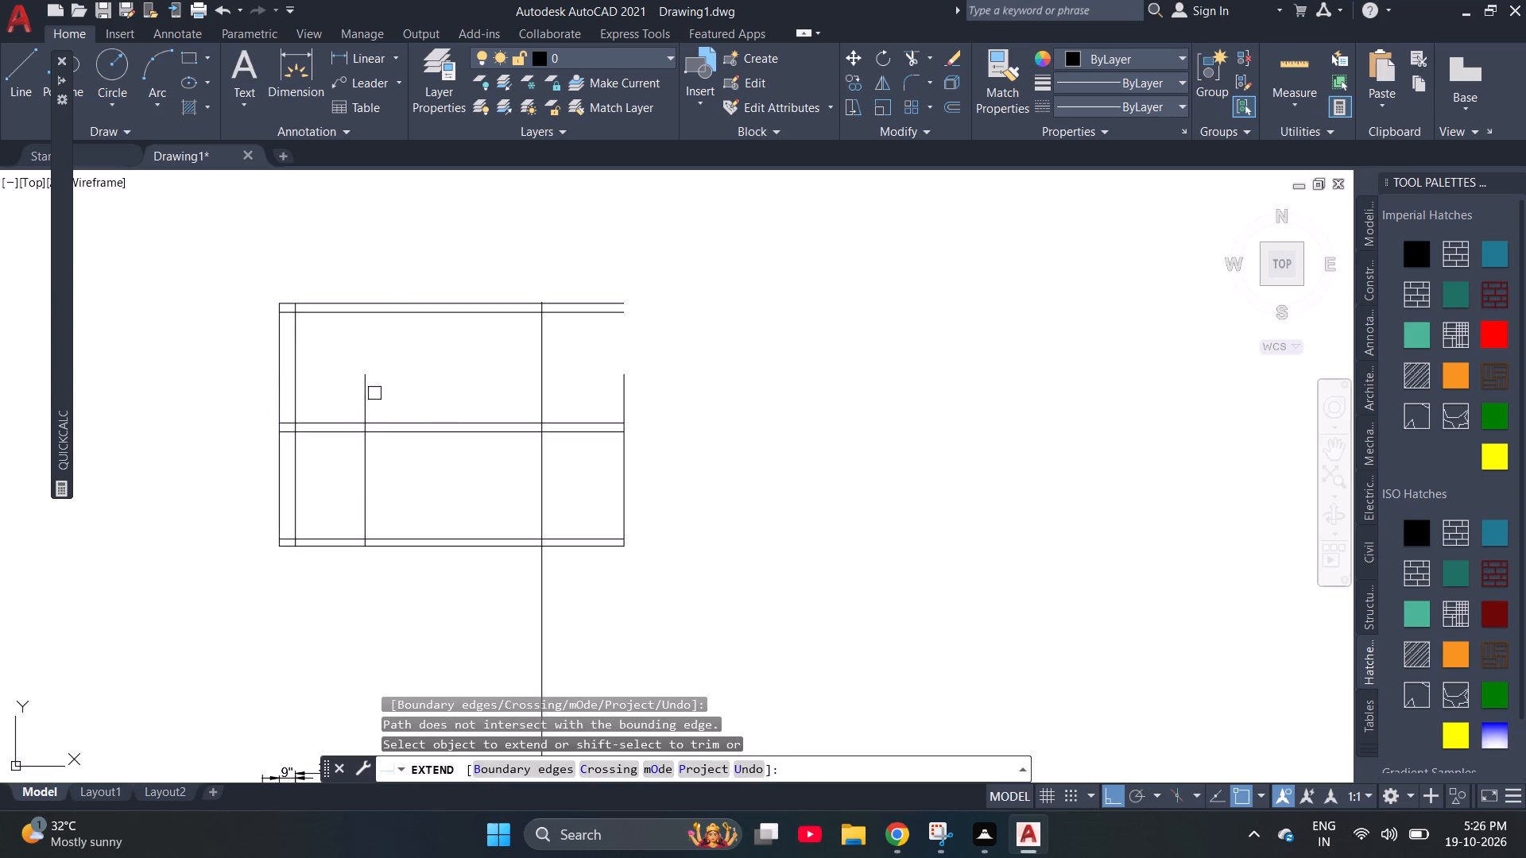
pyautogui.click(627, 396)
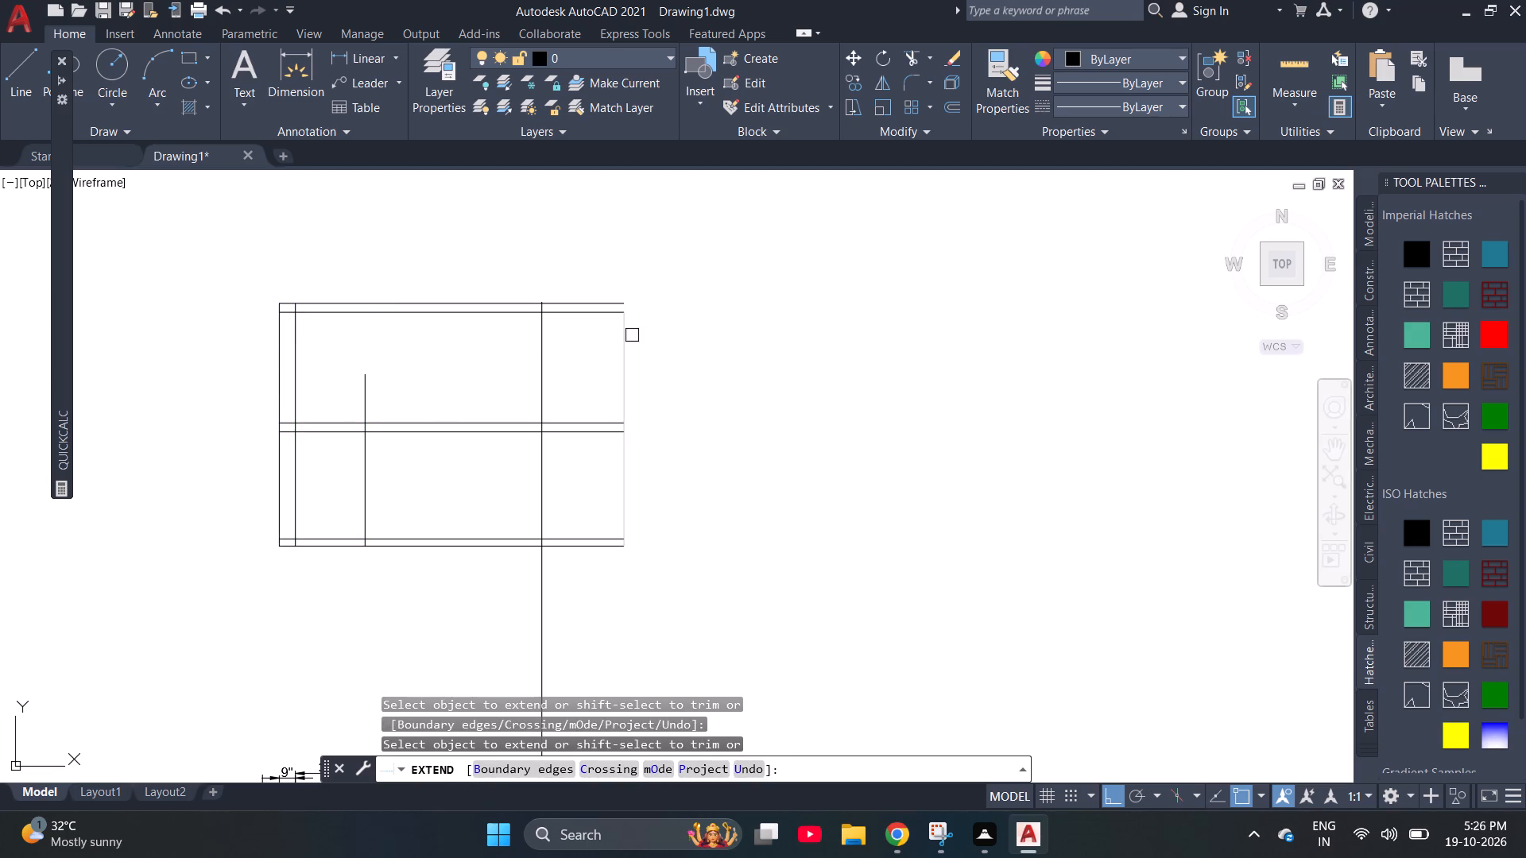
pyautogui.click(632, 335)
pyautogui.click(627, 347)
pyautogui.click(625, 362)
pyautogui.press('Escape')
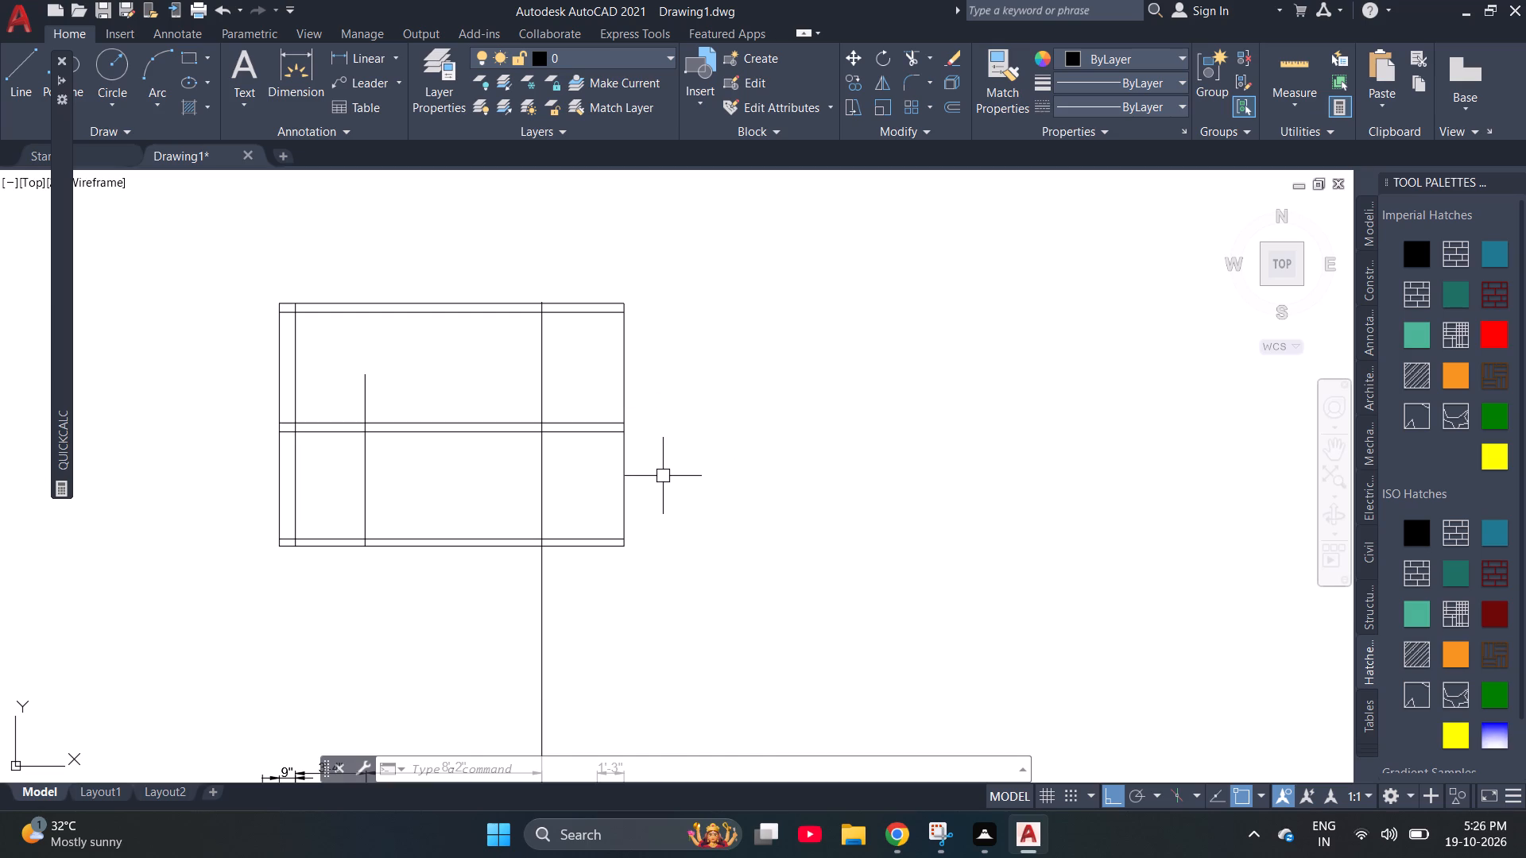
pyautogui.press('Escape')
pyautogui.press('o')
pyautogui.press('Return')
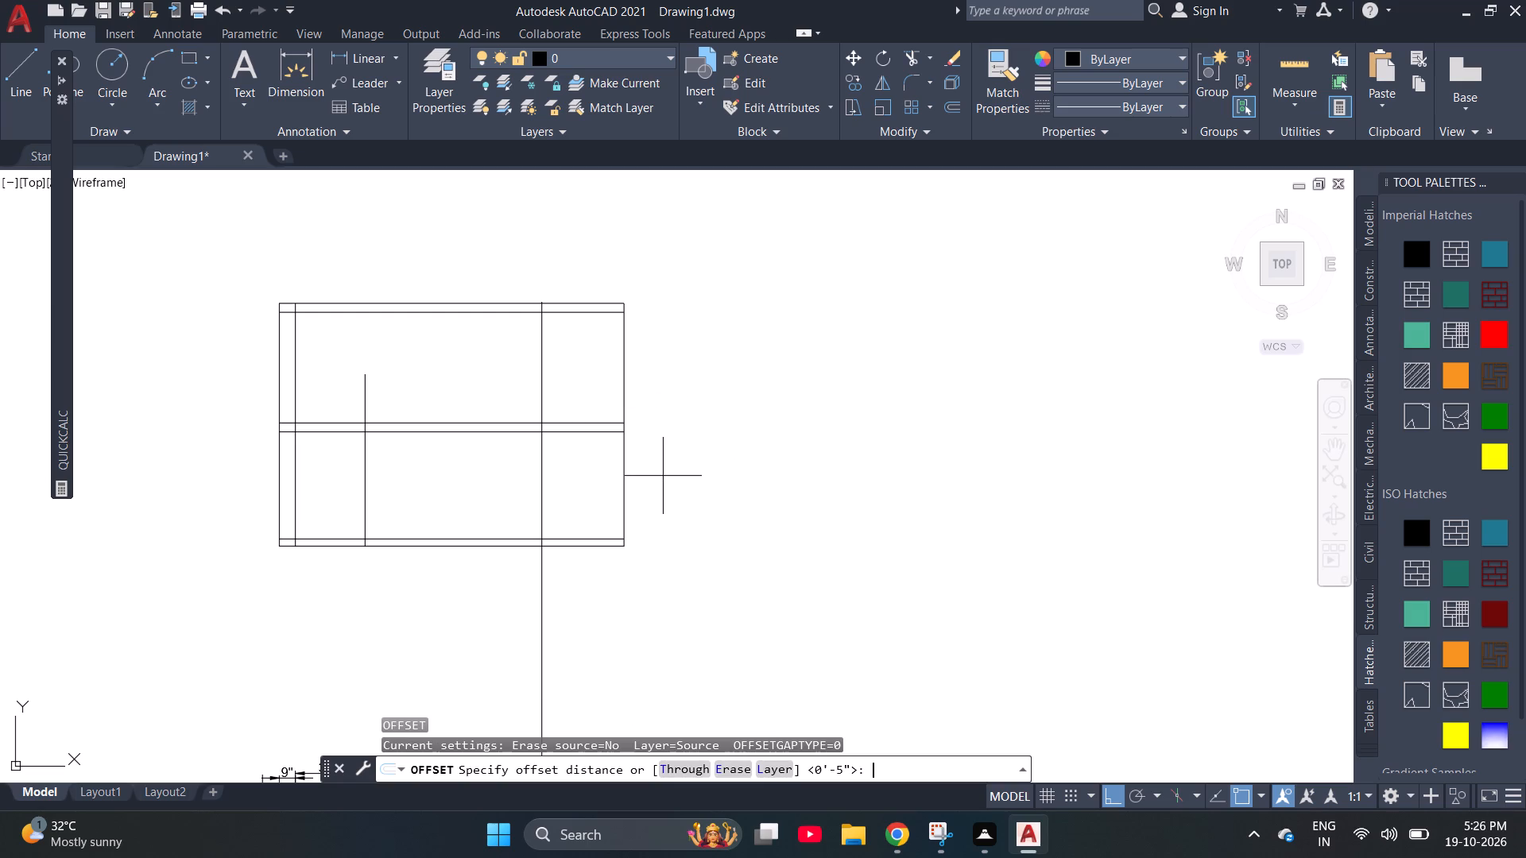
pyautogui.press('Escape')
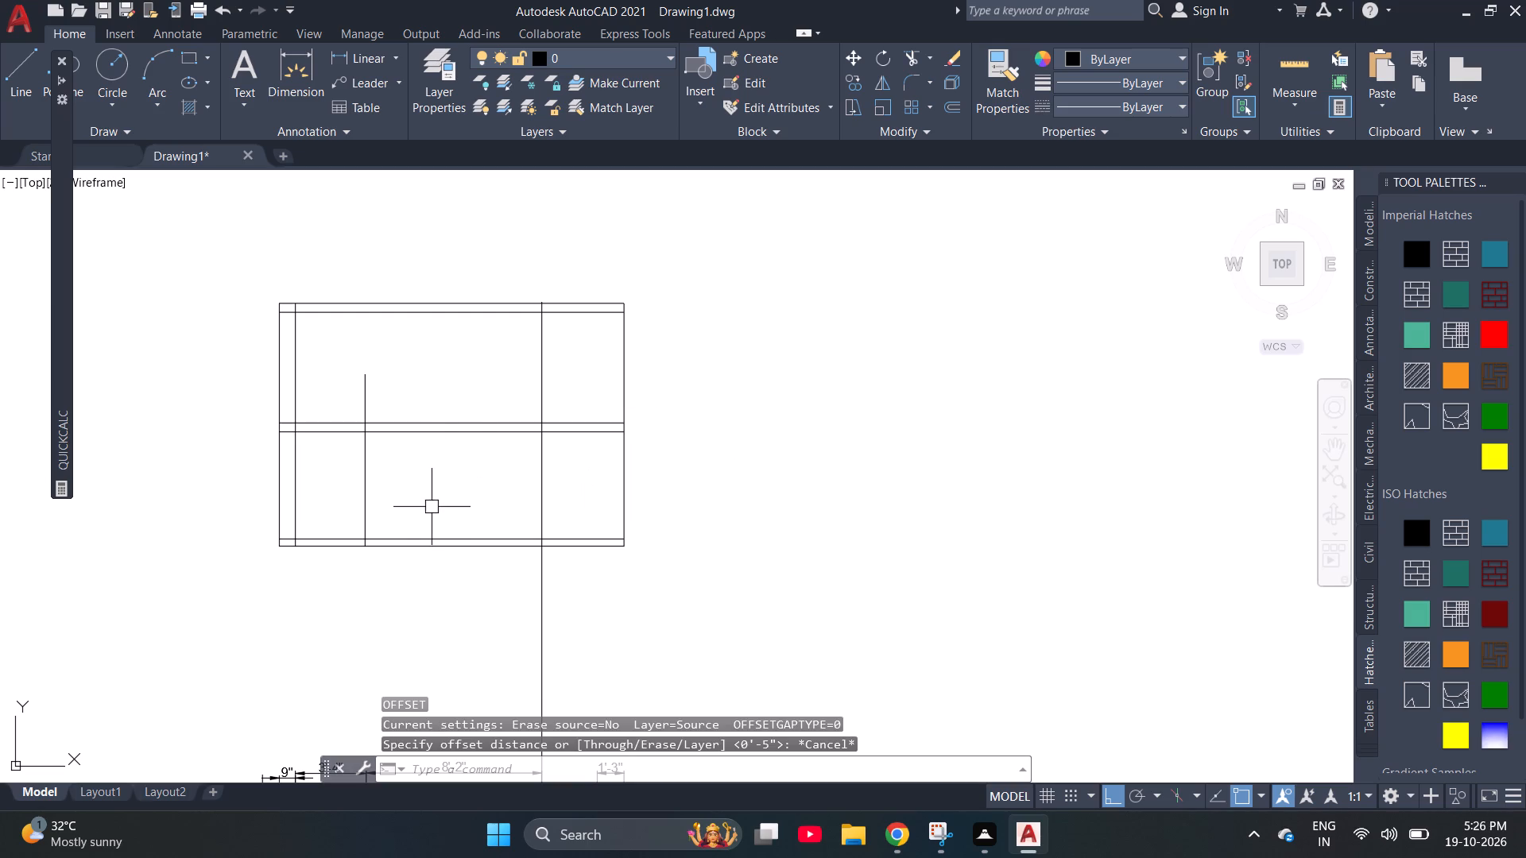
# Trim the inner vertical line outside the middle slab and the middle slab lines up to the guide line, leaving a closed landing stub at the left wall.
pyautogui.scroll(1, 324, 454)
pyautogui.press('Escape')
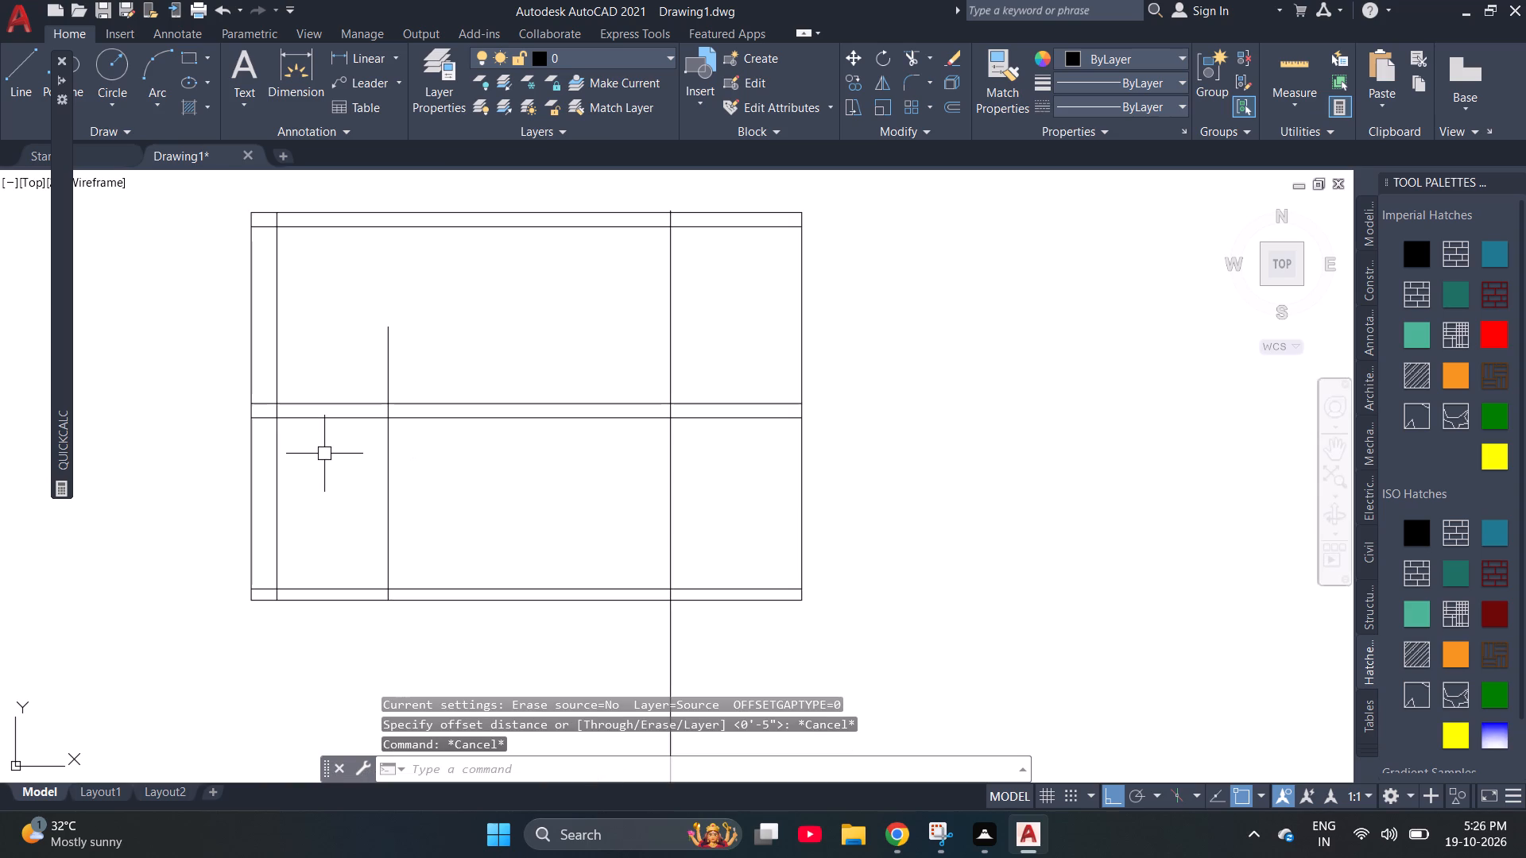
pyautogui.write('TR')
pyautogui.press('space')
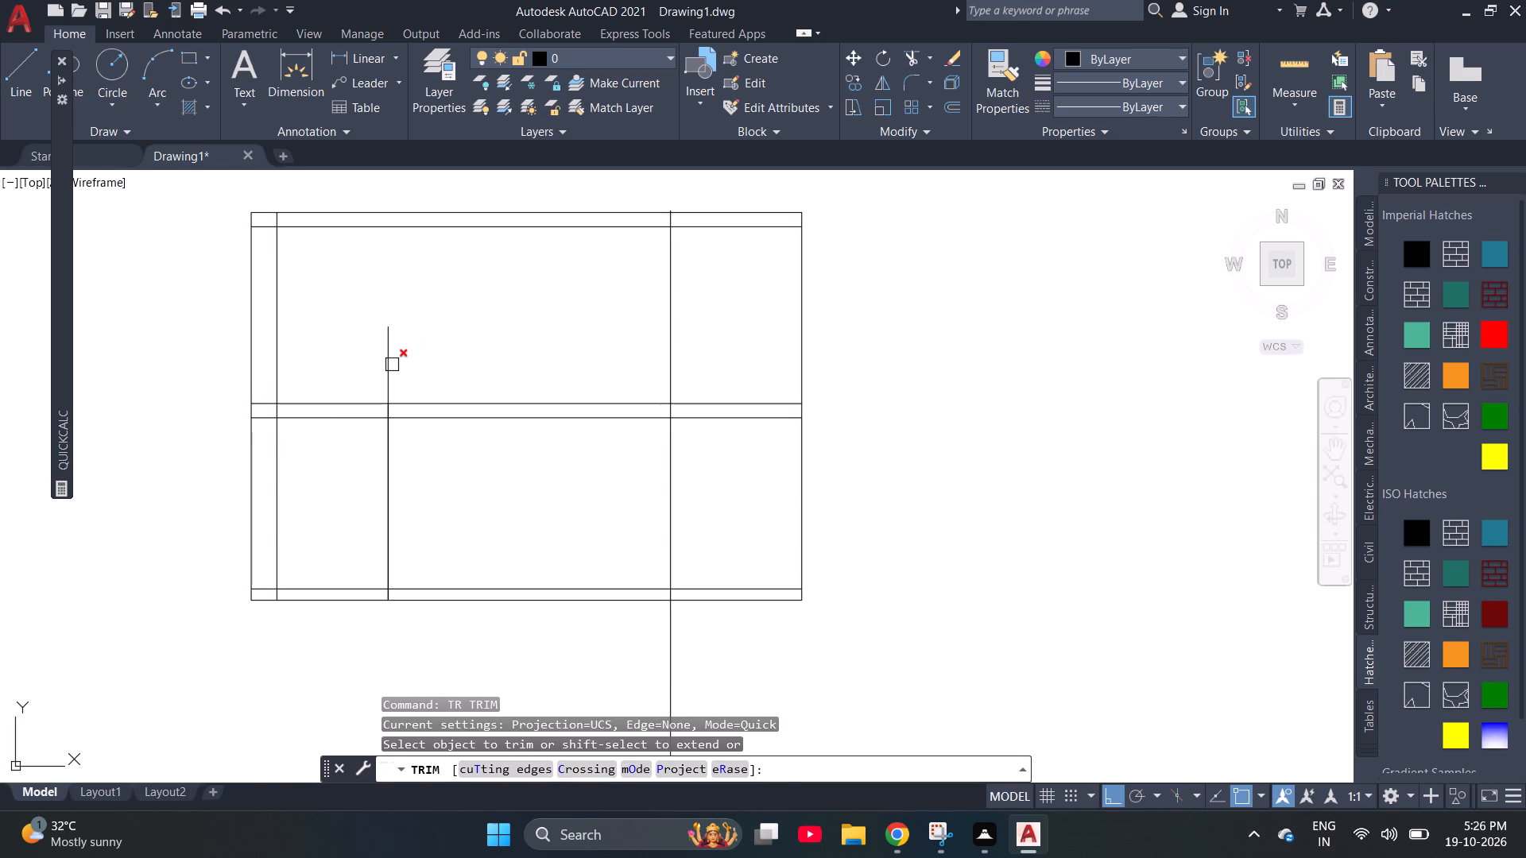
pyautogui.click(392, 365)
pyautogui.click(389, 446)
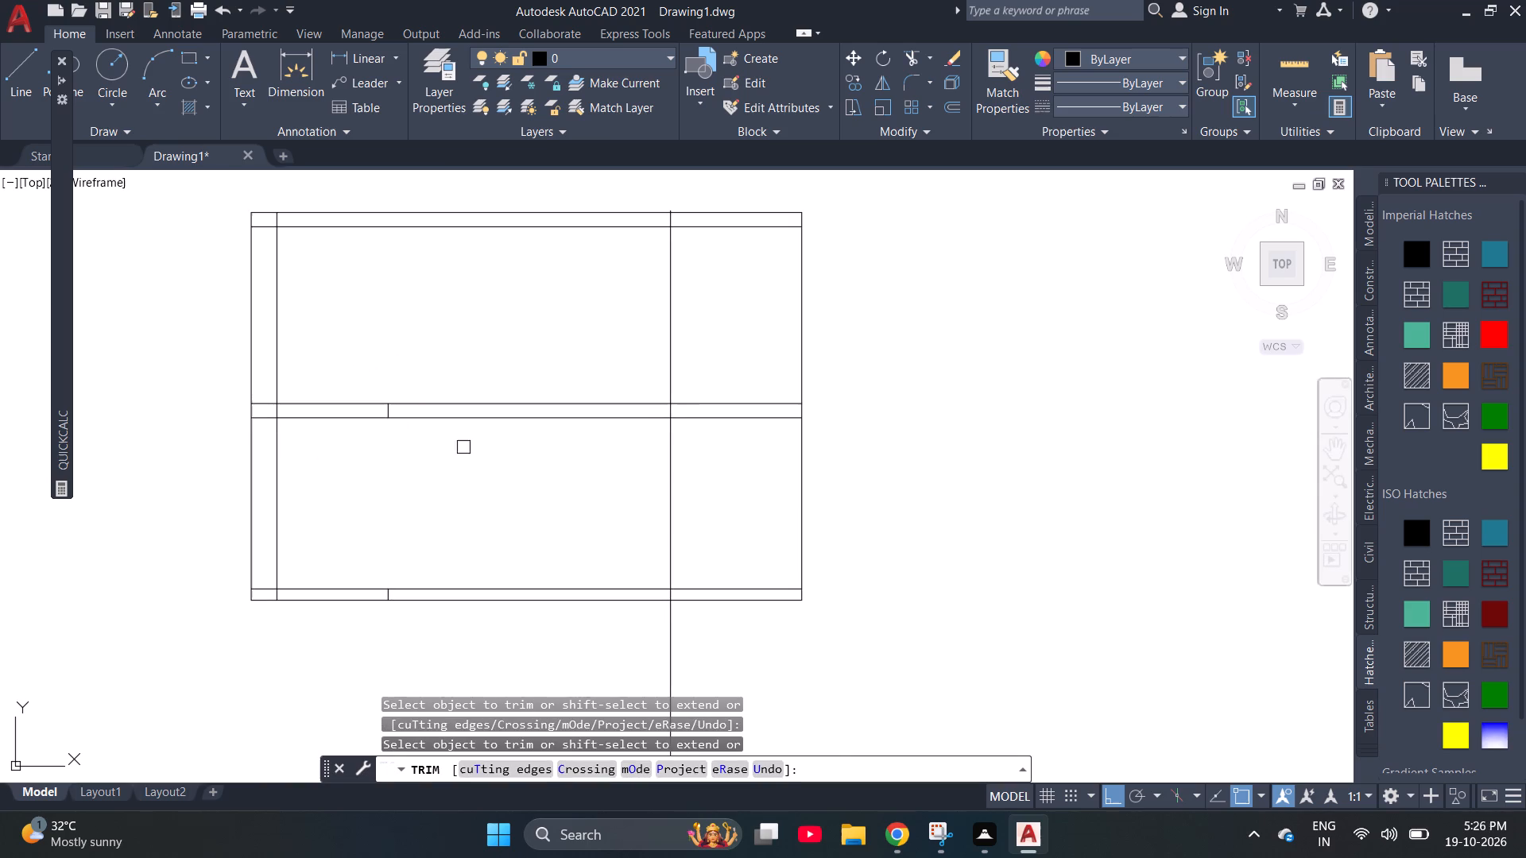
pyautogui.moveTo(528, 461); pyautogui.dragTo(523, 436)
pyautogui.click(493, 278)
pyautogui.scroll(2, 394, 607)
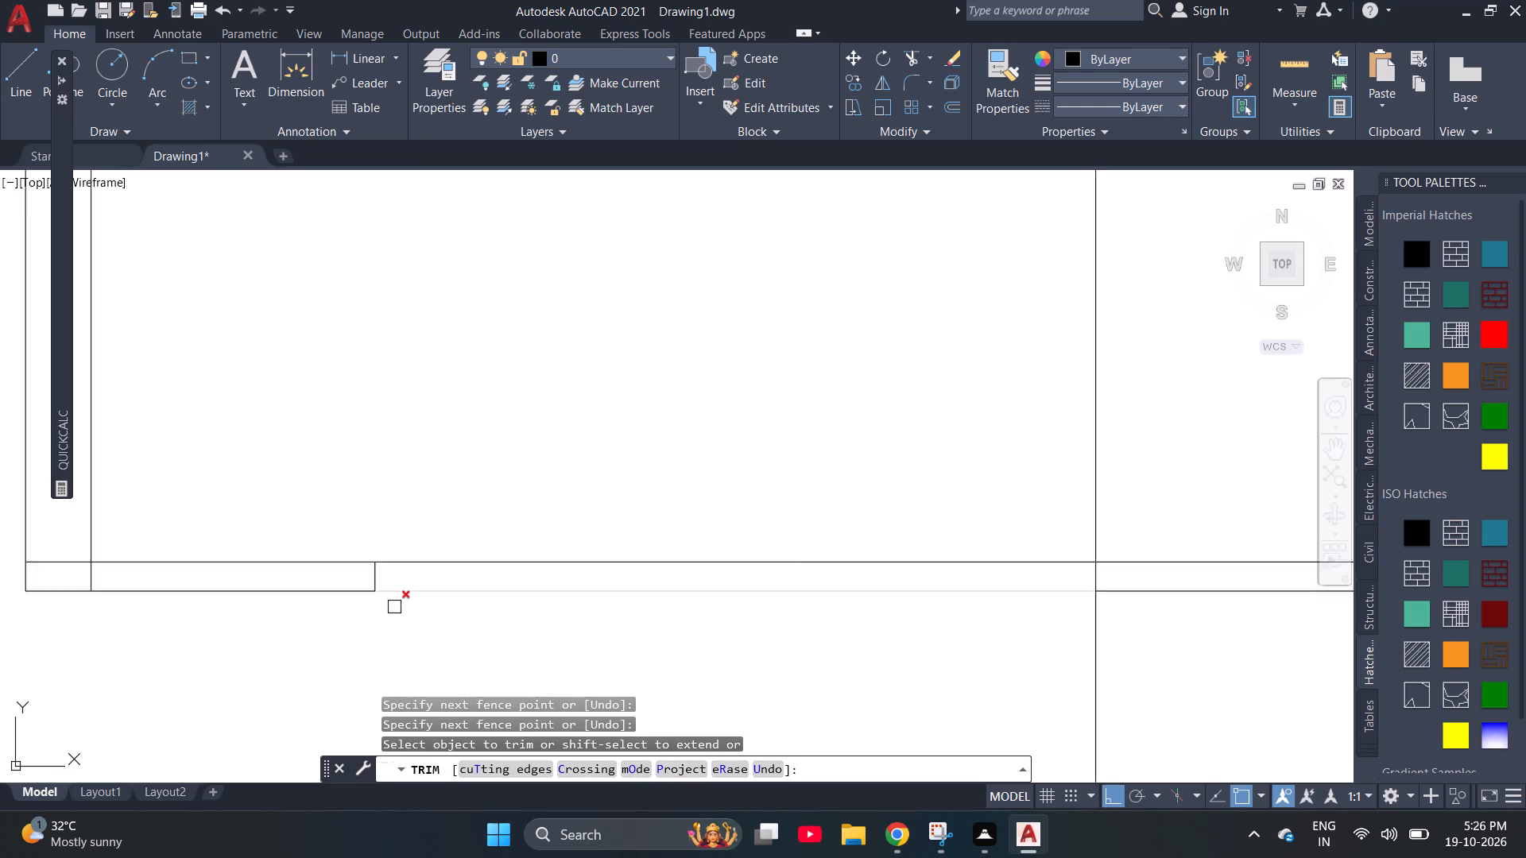
pyautogui.scroll(2, 394, 607)
pyautogui.click(335, 539)
pyautogui.scroll(-4, 538, 453)
pyautogui.press('Escape')
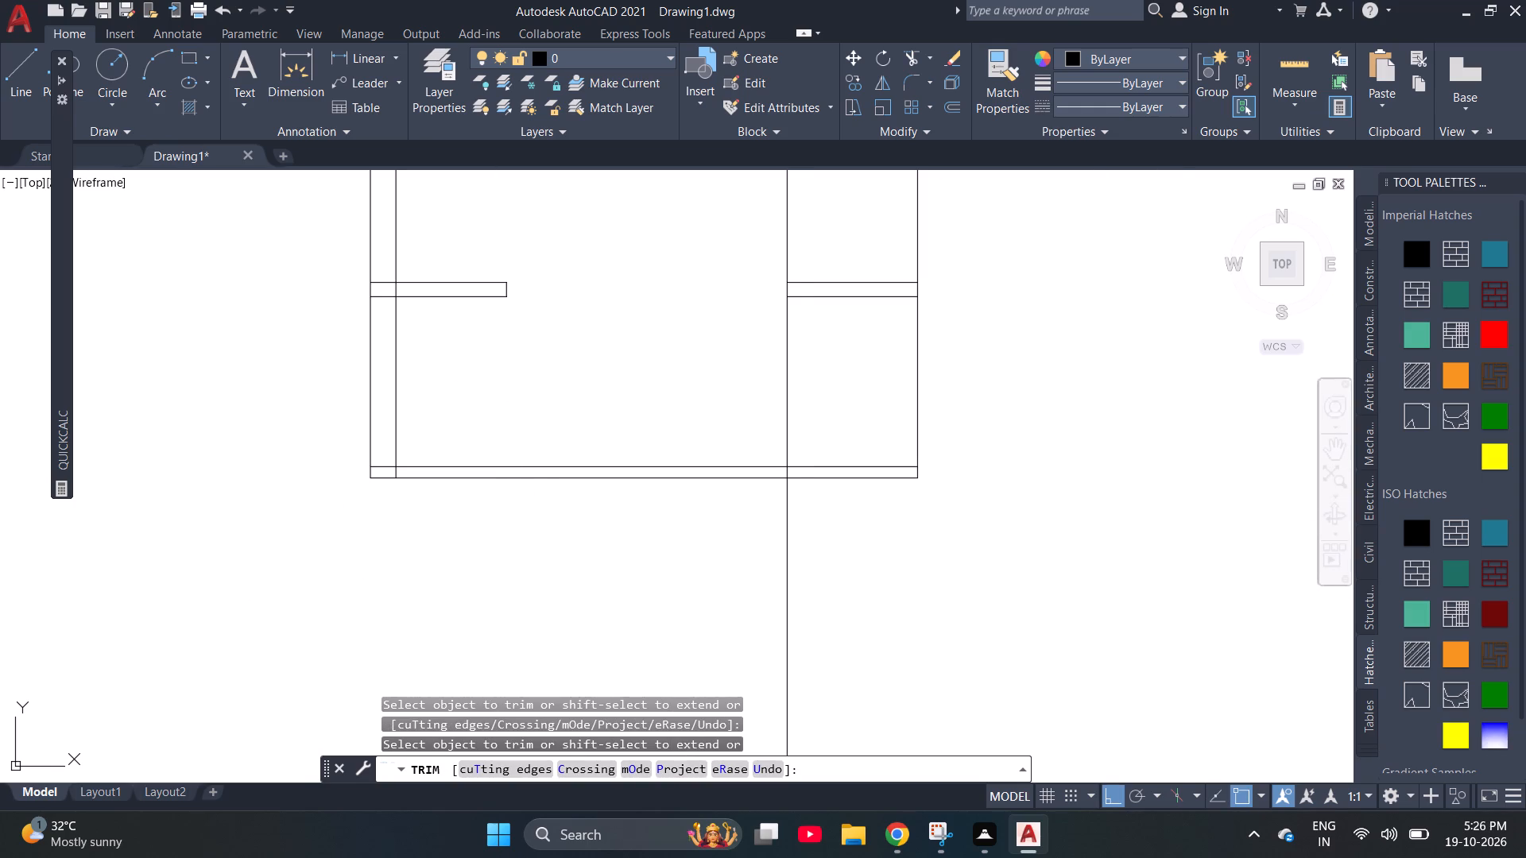
pyautogui.press('Escape')
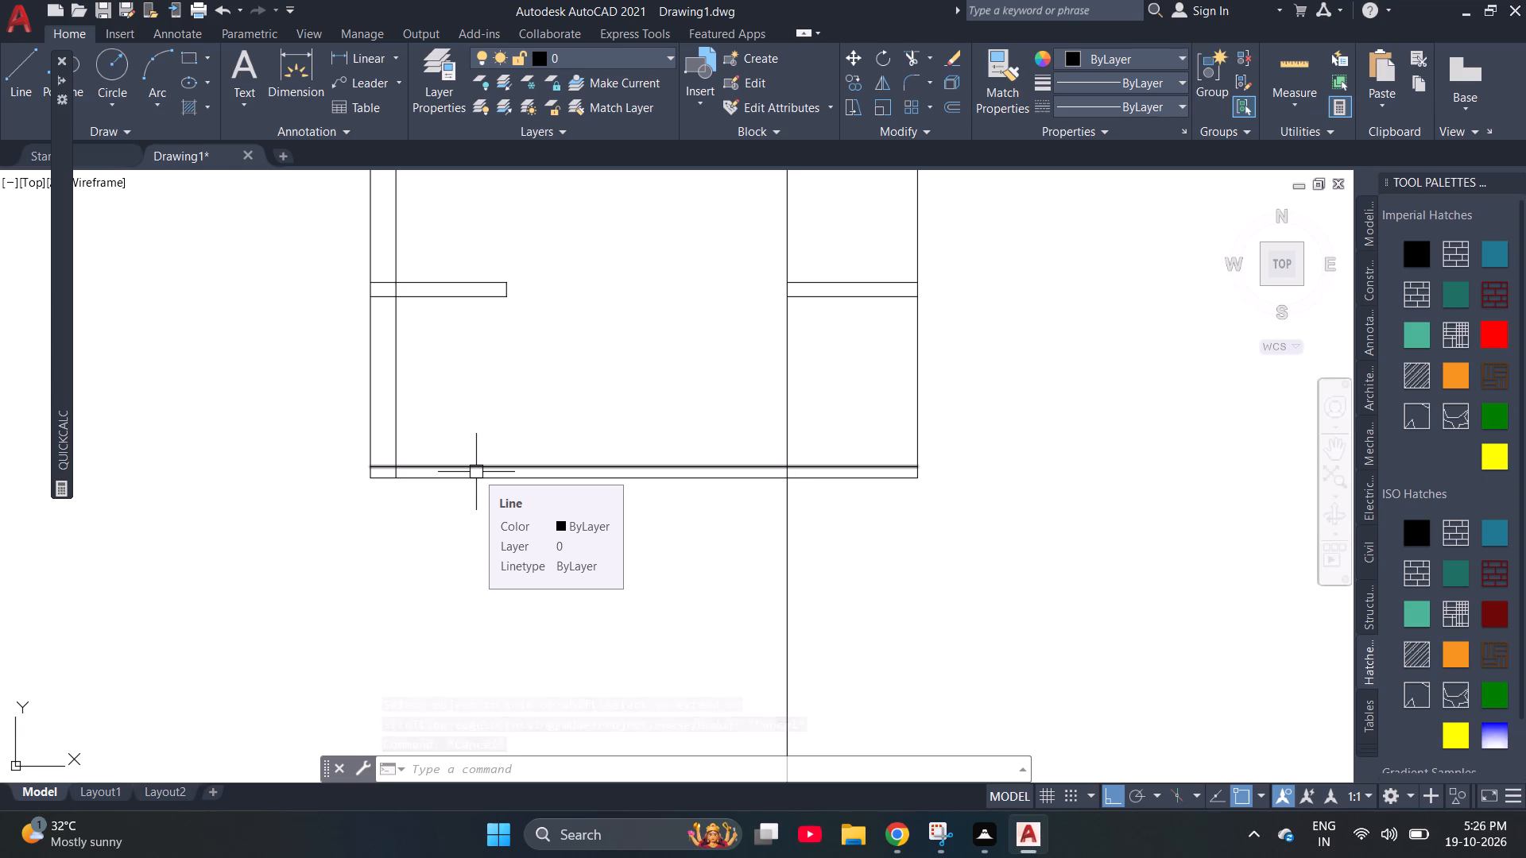
pyautogui.press('Escape')
# Measure the vertical clearance from the underside of the left landing stub to the floor line below.
pyautogui.click(282, 71)
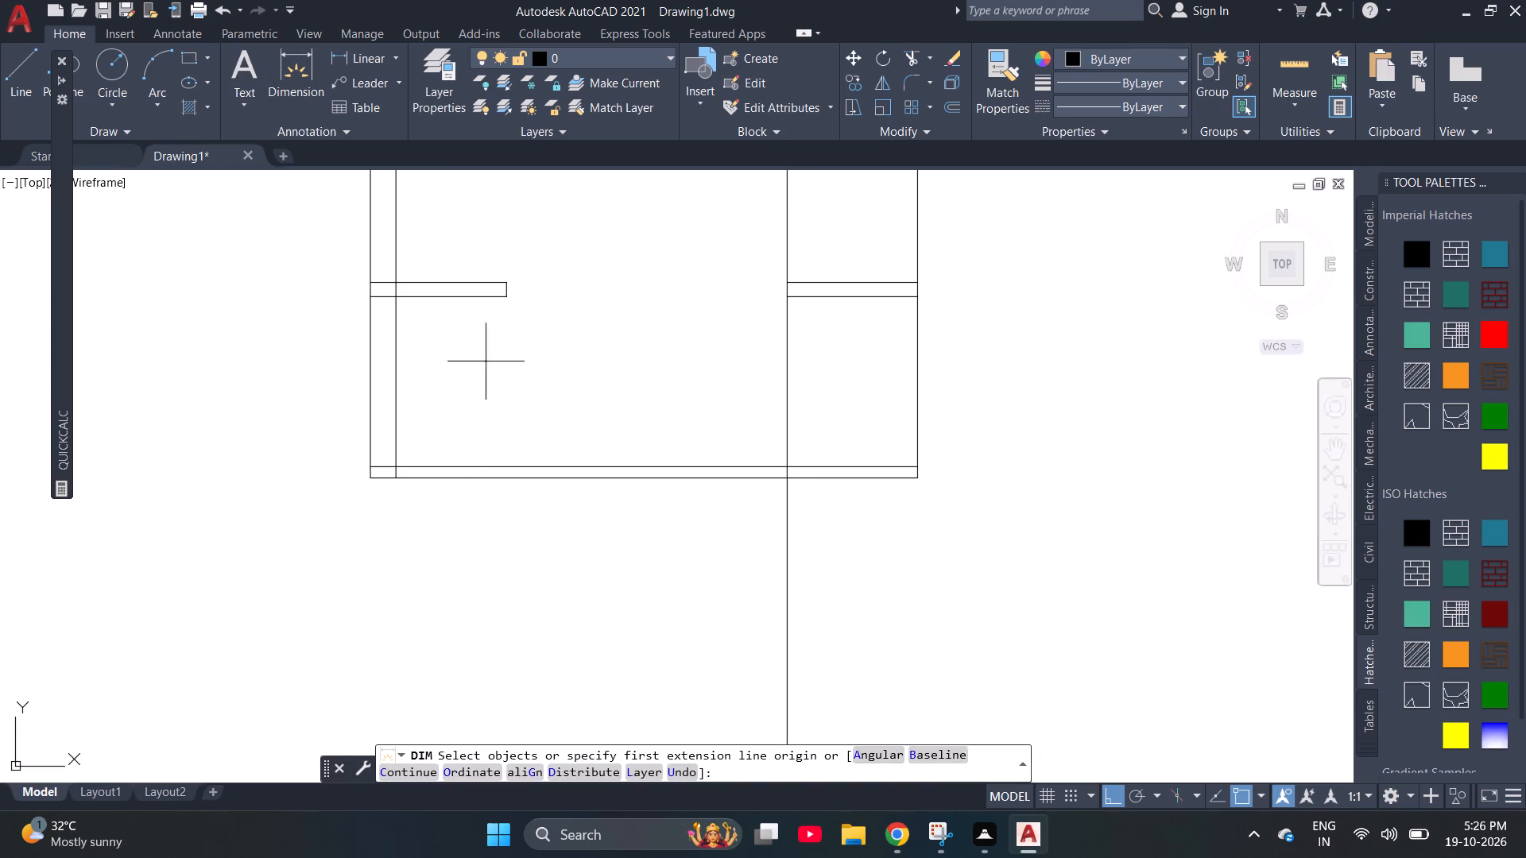
pyautogui.moveTo(509, 296); pyautogui.dragTo(507, 307)
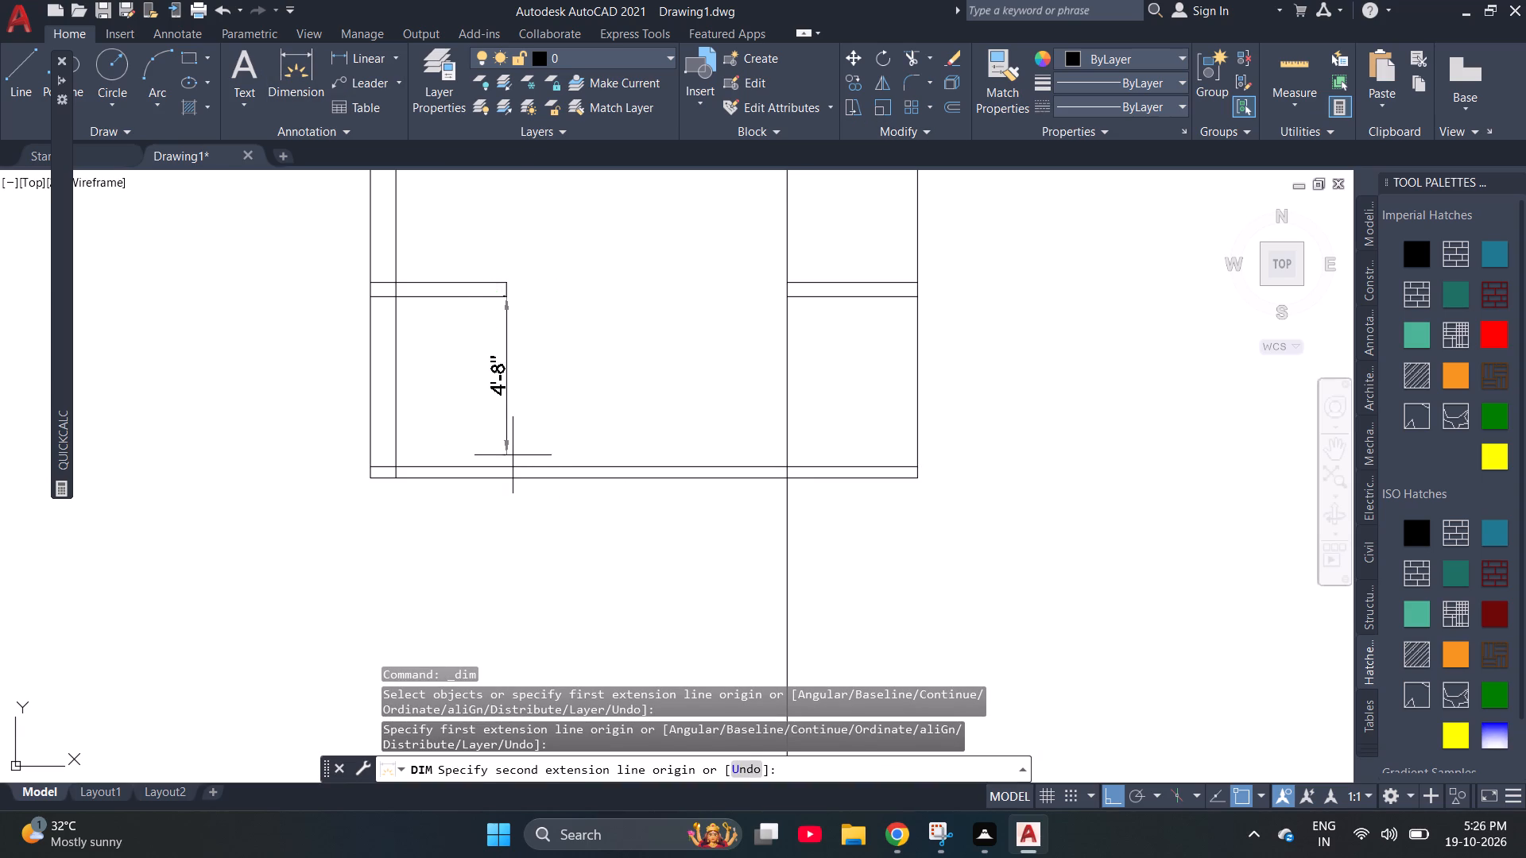
pyautogui.scroll(3, 513, 458)
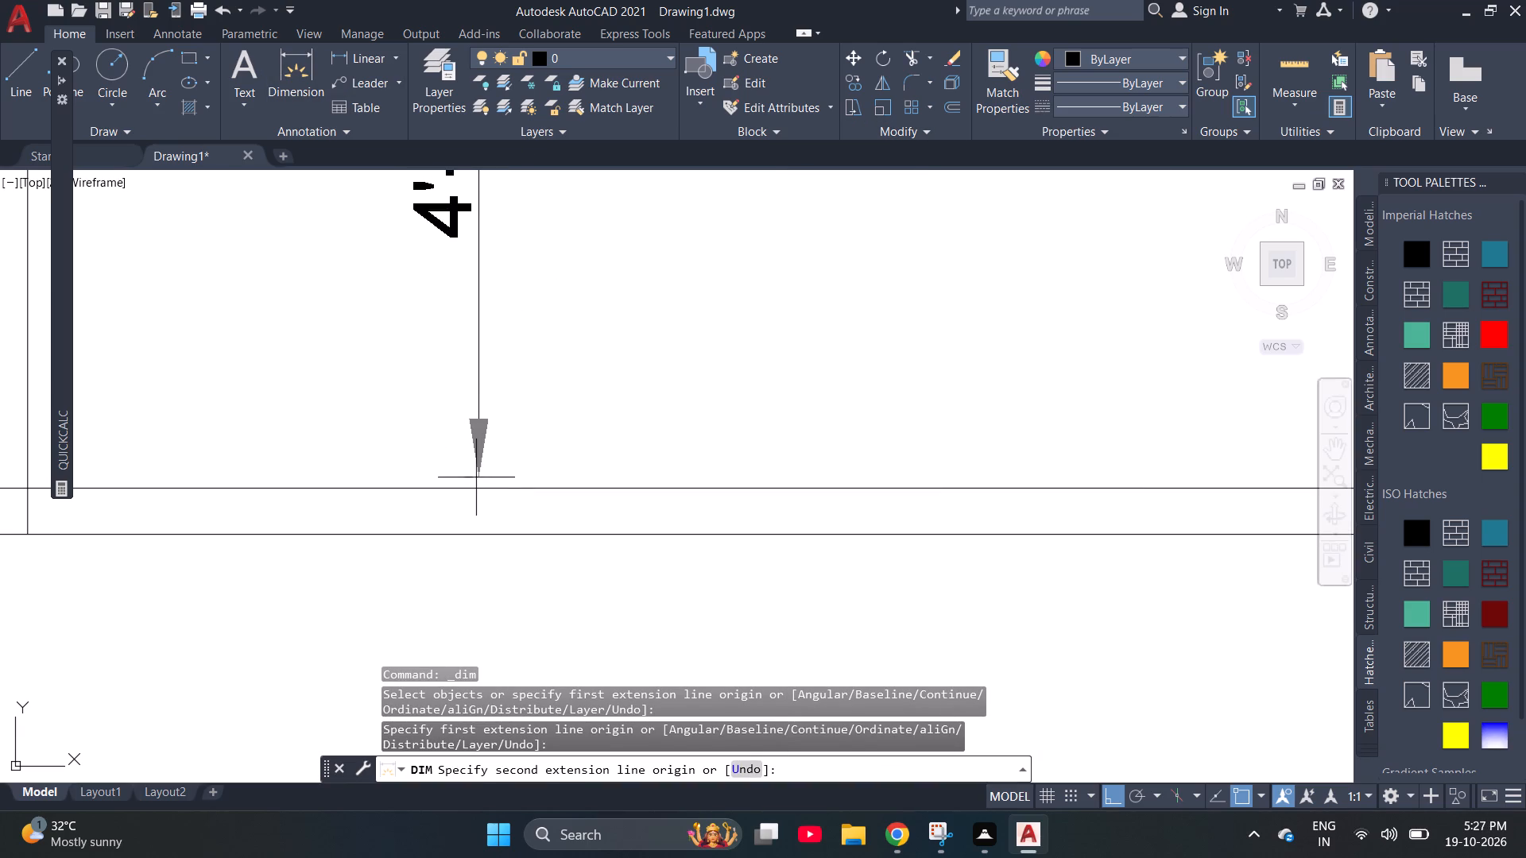
pyautogui.click(477, 485)
pyautogui.scroll(-1, 477, 485)
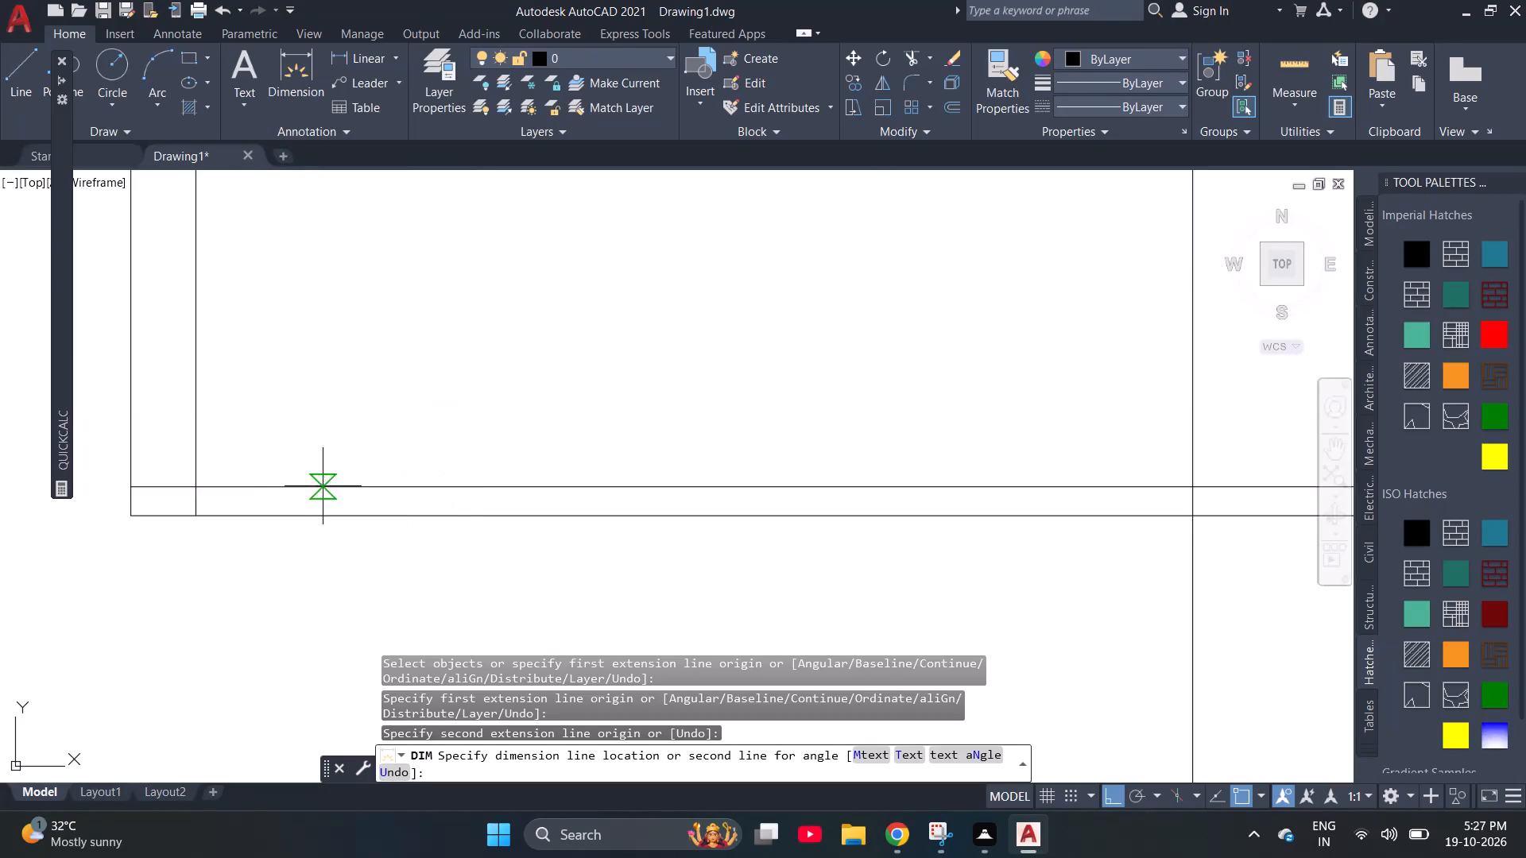
pyautogui.scroll(-2, 352, 485)
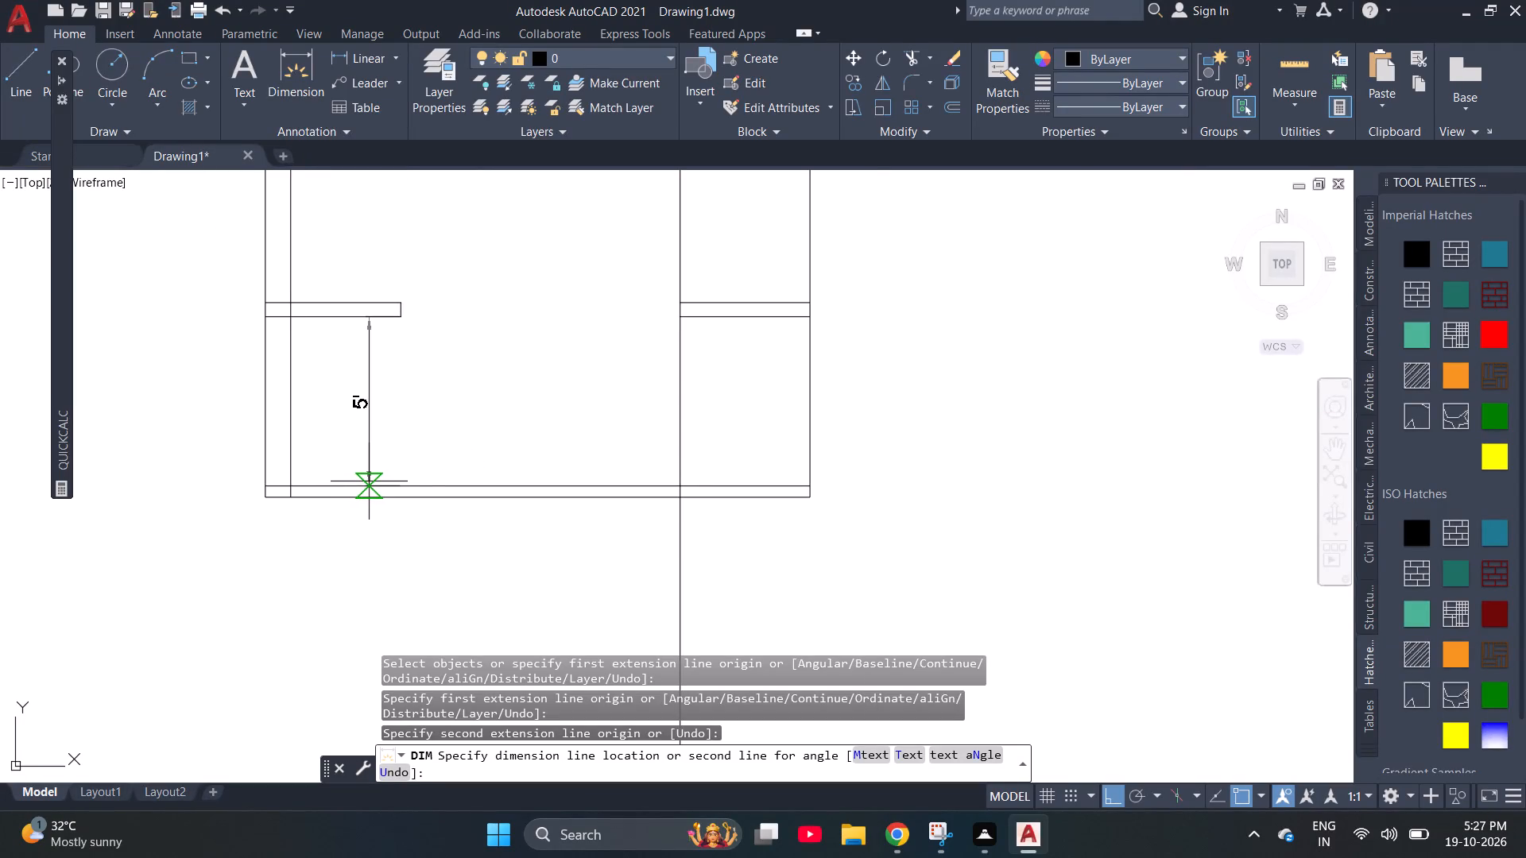
pyautogui.press('Escape')
pyautogui.press('Escape')
# Offset the floor line above the outline's bottom edge 4'-10" upward.
pyautogui.write('O')
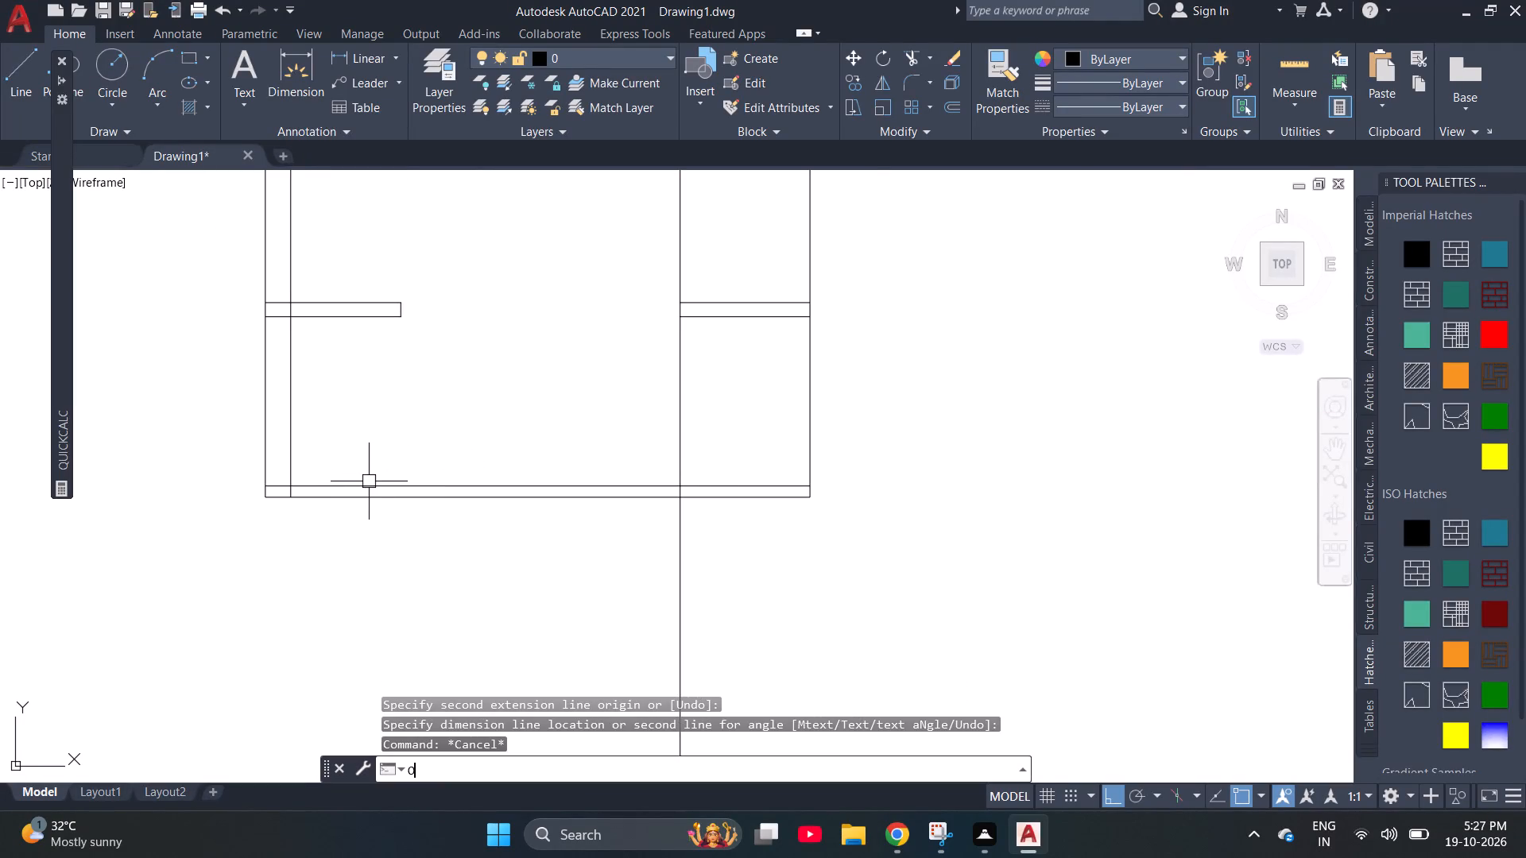
pyautogui.press('space')
pyautogui.write("4'10")
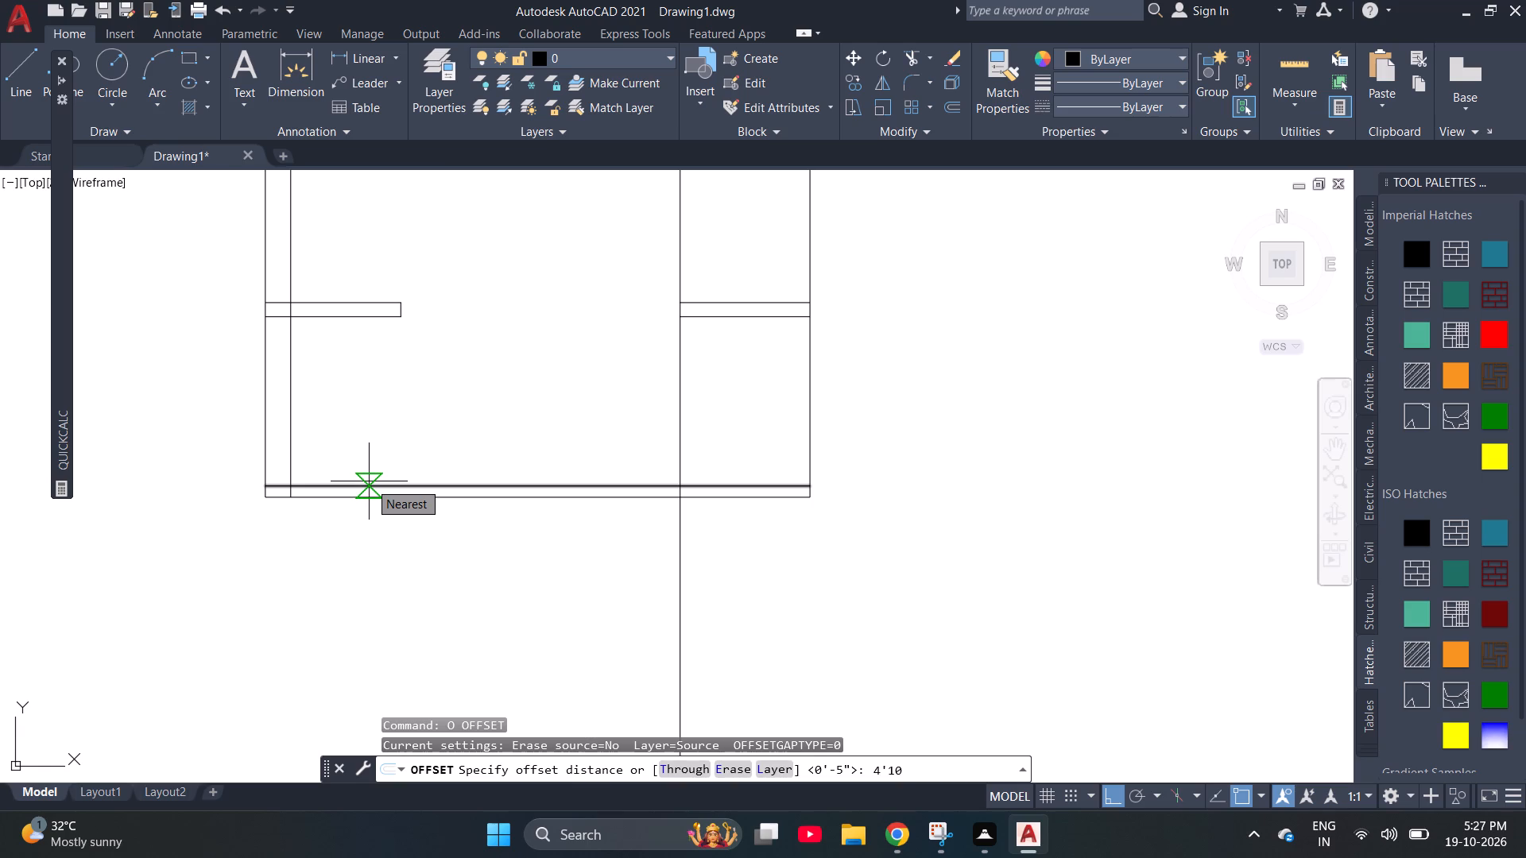
pyautogui.hotkey('shift', '"')
pyautogui.press('Return')
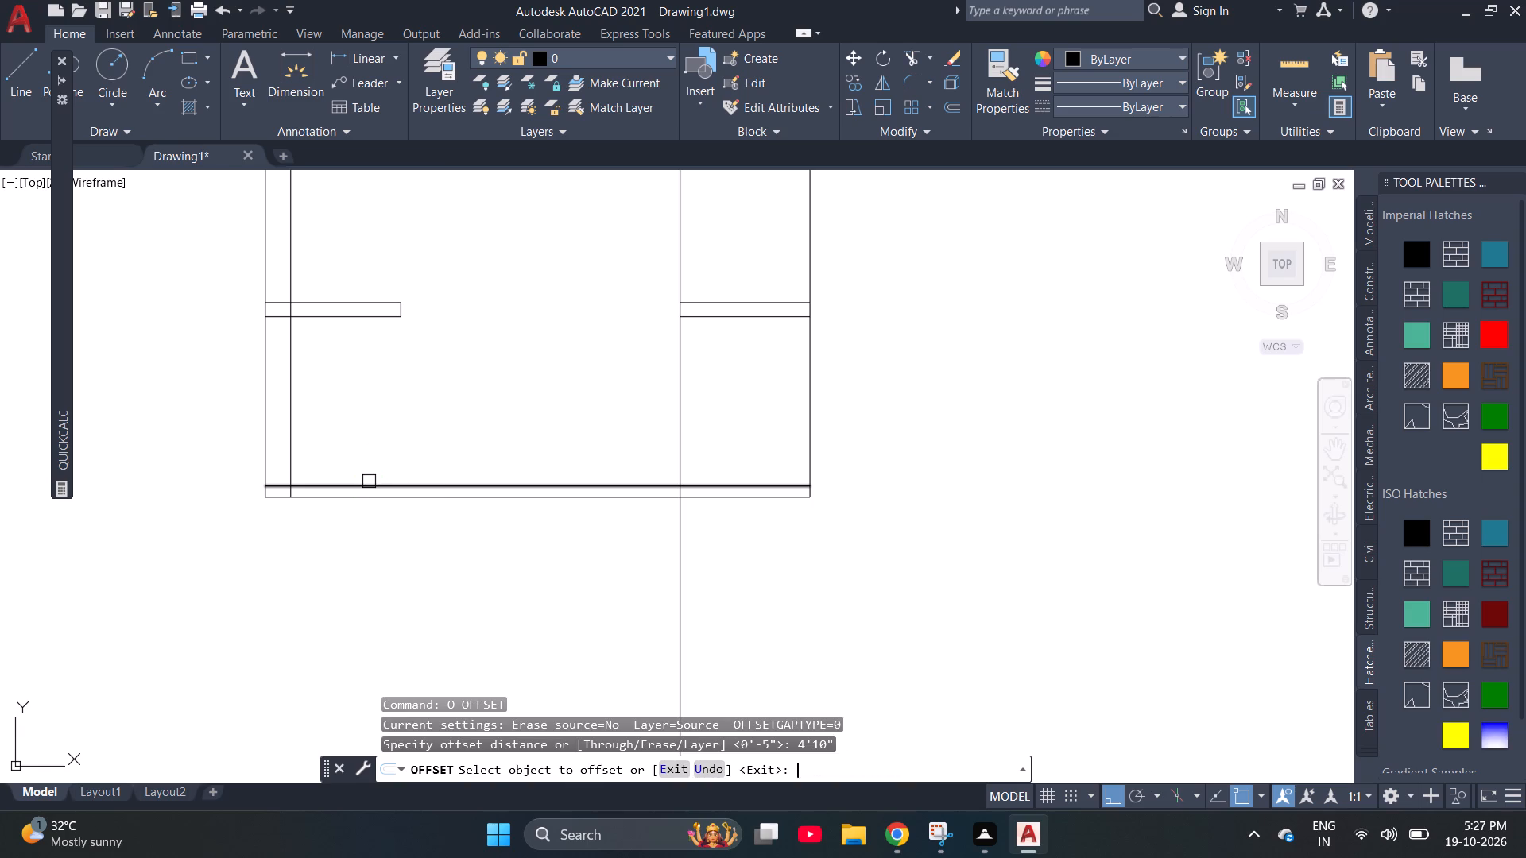
pyautogui.moveTo(319, 485); pyautogui.dragTo(323, 471)
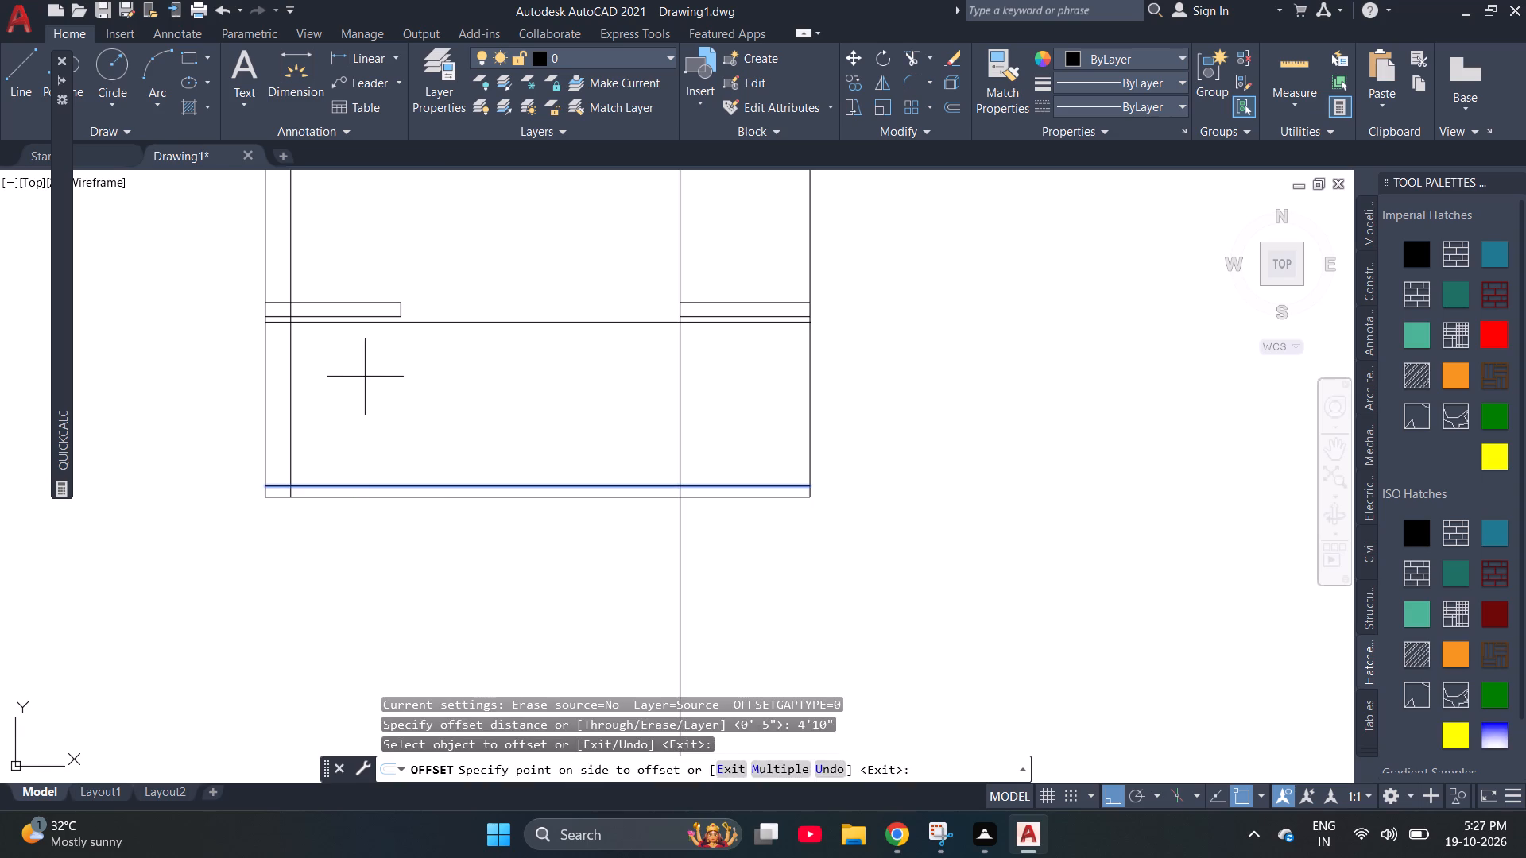
pyautogui.click(365, 377)
pyautogui.press('Escape')
# Delete the left landing stub's old underside line, just above the new offset line.
pyautogui.scroll(3, 295, 349)
pyautogui.scroll(-2, 295, 358)
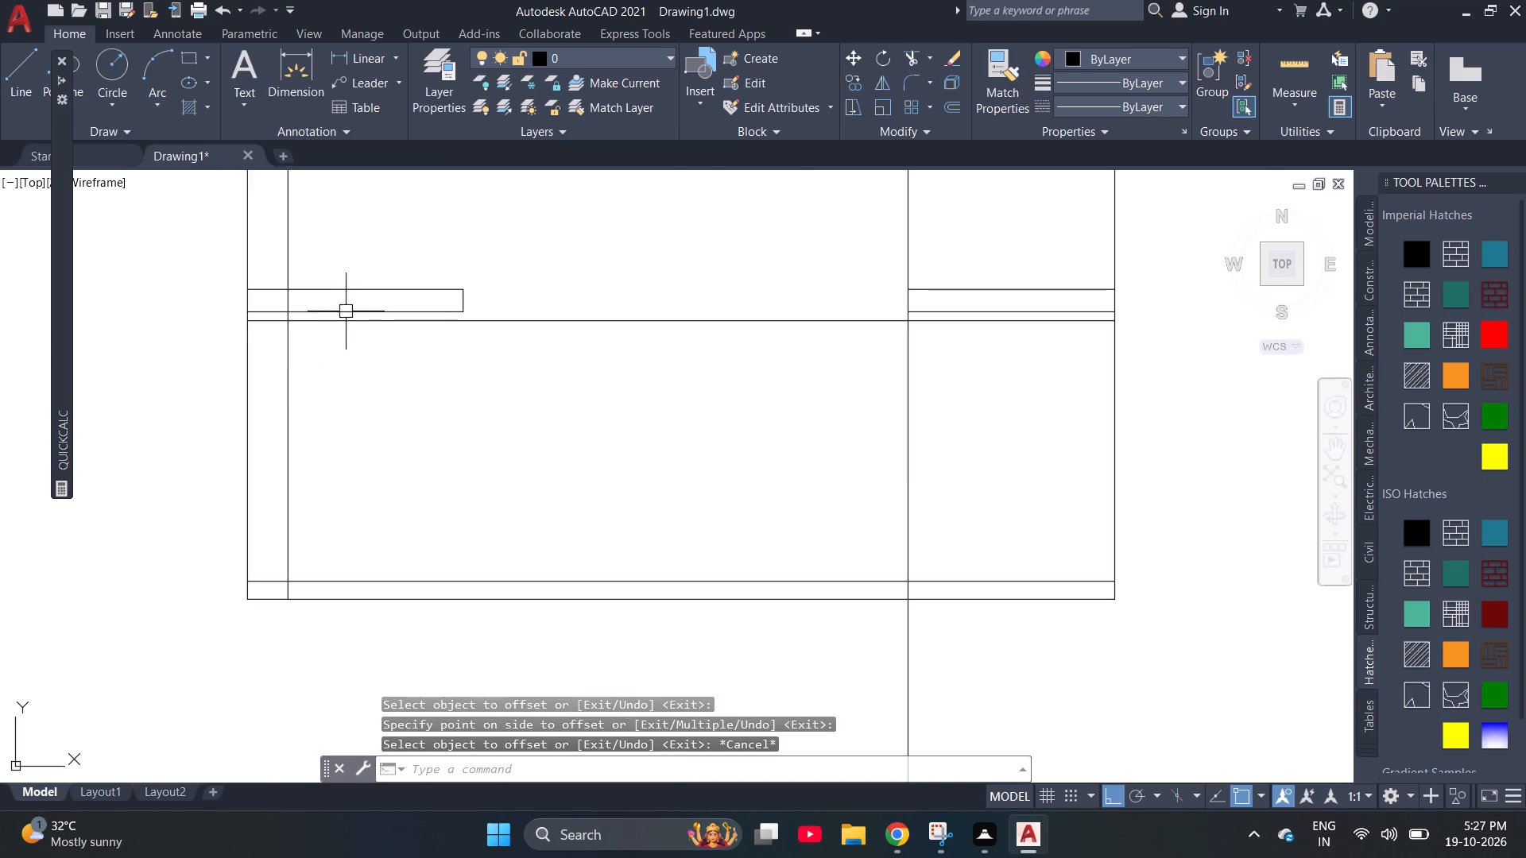
pyautogui.scroll(2, 351, 303)
pyautogui.click(361, 319)
pyautogui.press('Delete')
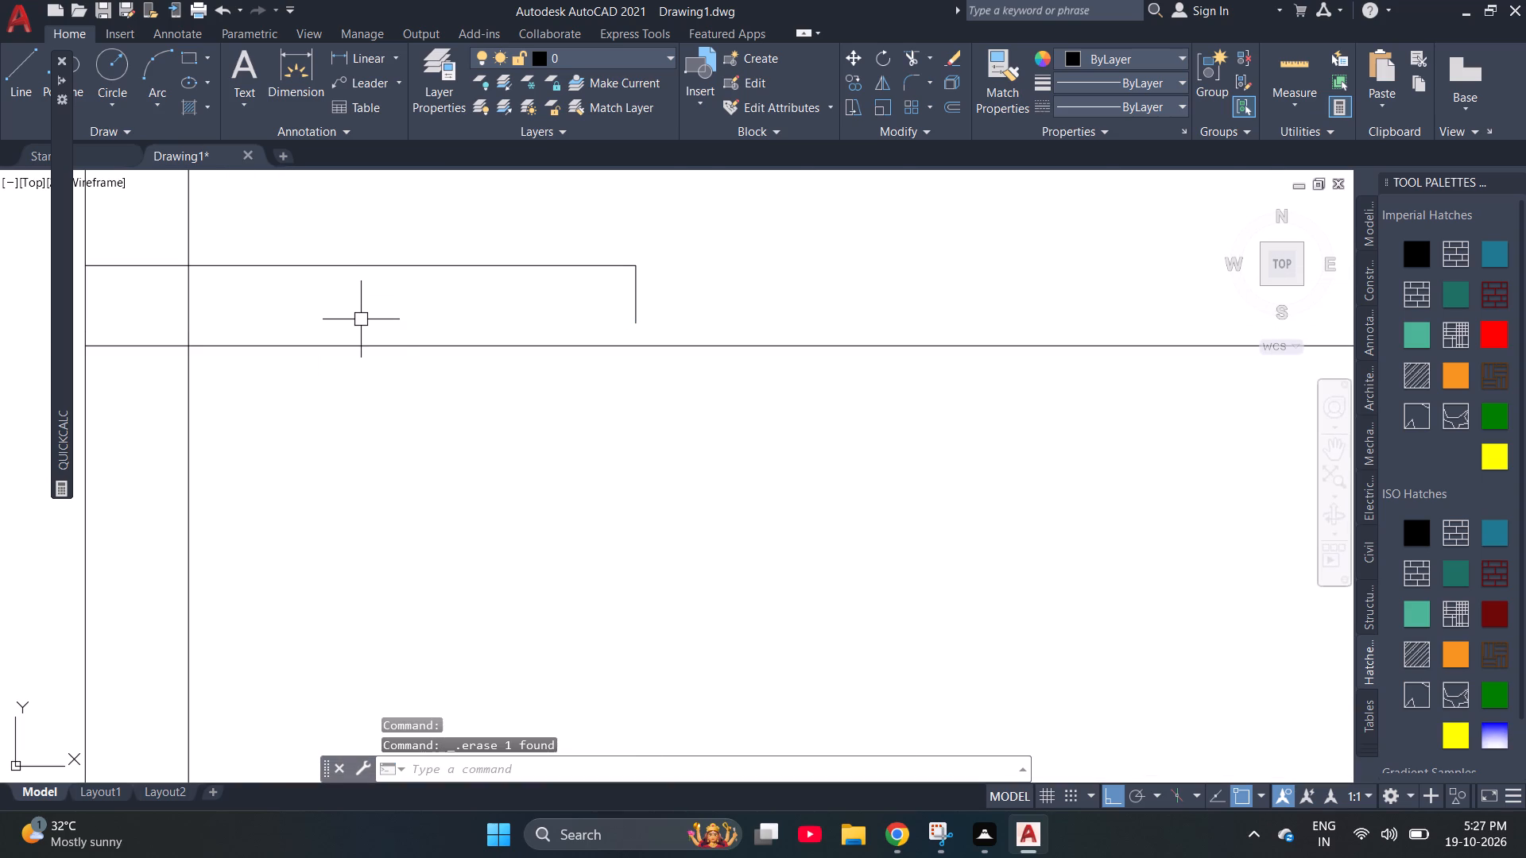
pyautogui.press('Escape')
# Extend the landing stub's outer vertical edge down to the new offset line.
pyautogui.write('EX')
pyautogui.press('space')
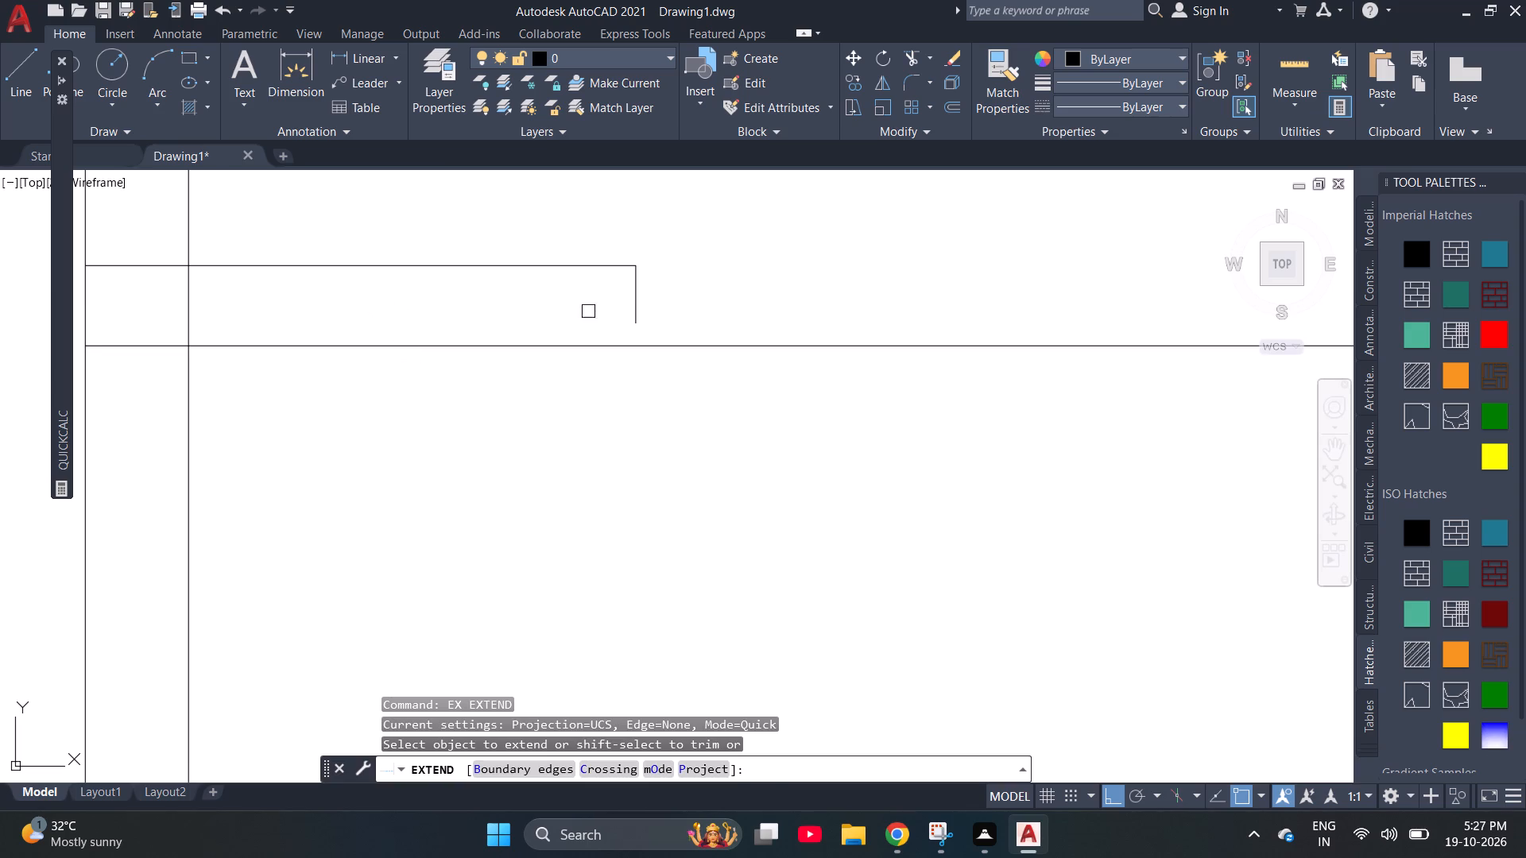
pyautogui.click(640, 298)
pyautogui.scroll(-1, 715, 409)
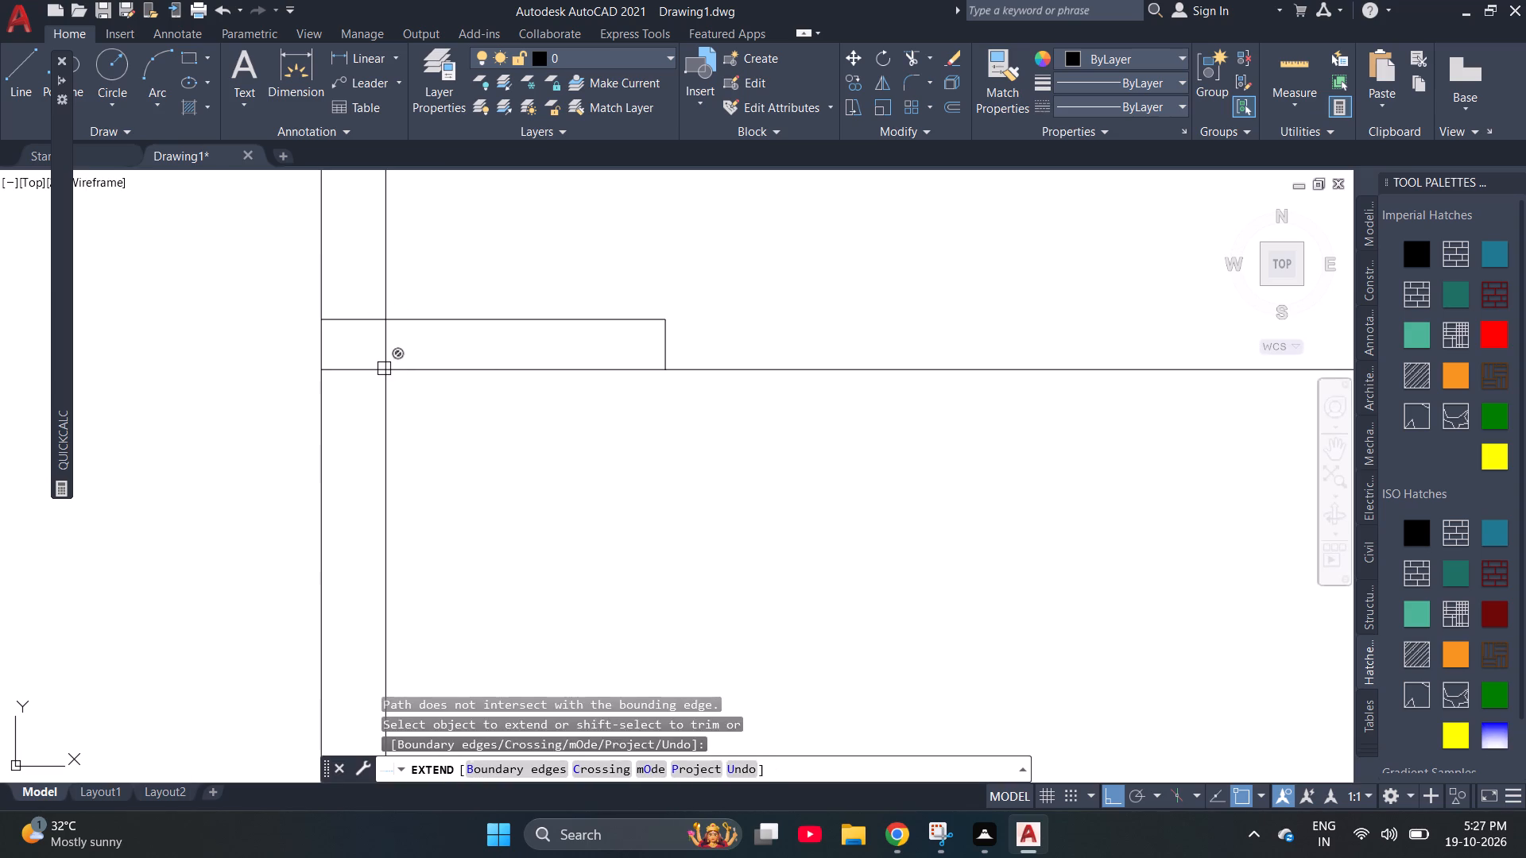
pyautogui.click(358, 377)
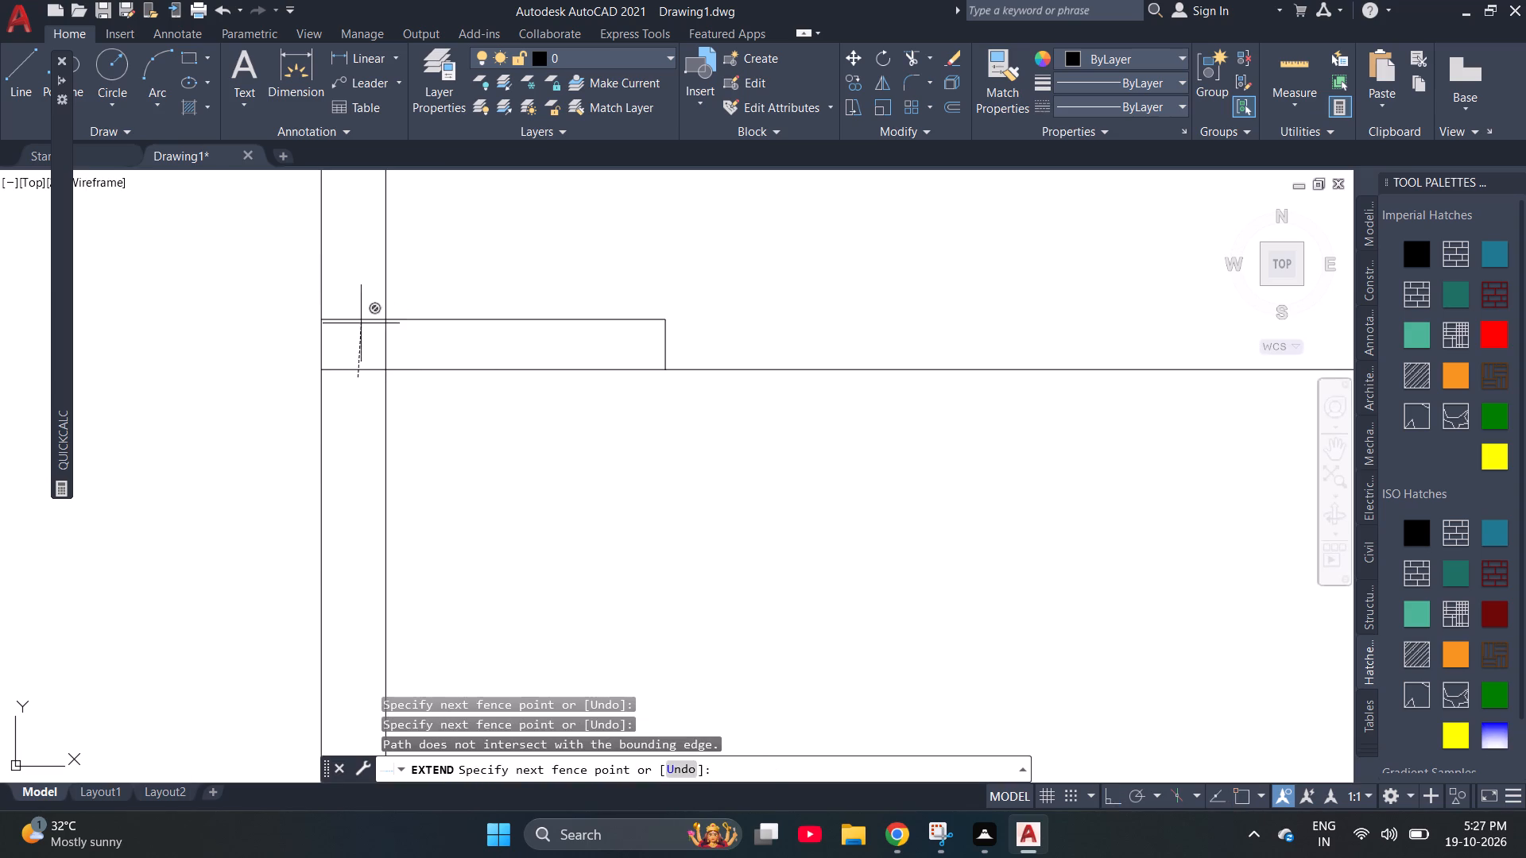
pyautogui.click(362, 307)
pyautogui.click(362, 308)
pyautogui.click(349, 422)
pyautogui.press('Escape')
# Trim the landing stub's top and underside lines out of the left wall thickness.
pyautogui.write('TR')
pyautogui.press('space')
pyautogui.moveTo(354, 240); pyautogui.dragTo(354, 256)
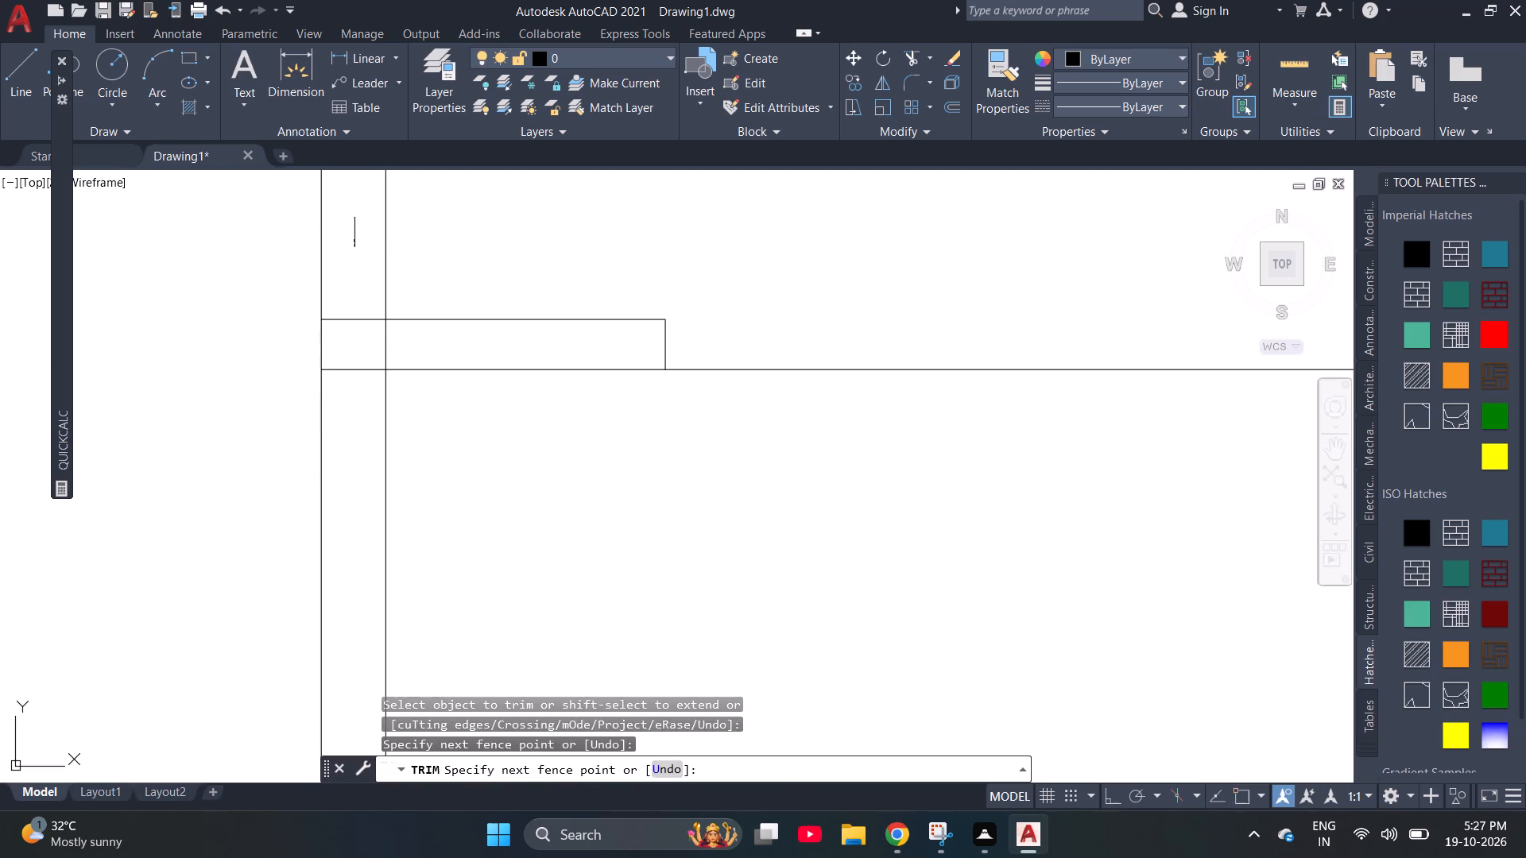
pyautogui.click(362, 437)
pyautogui.press('Escape')
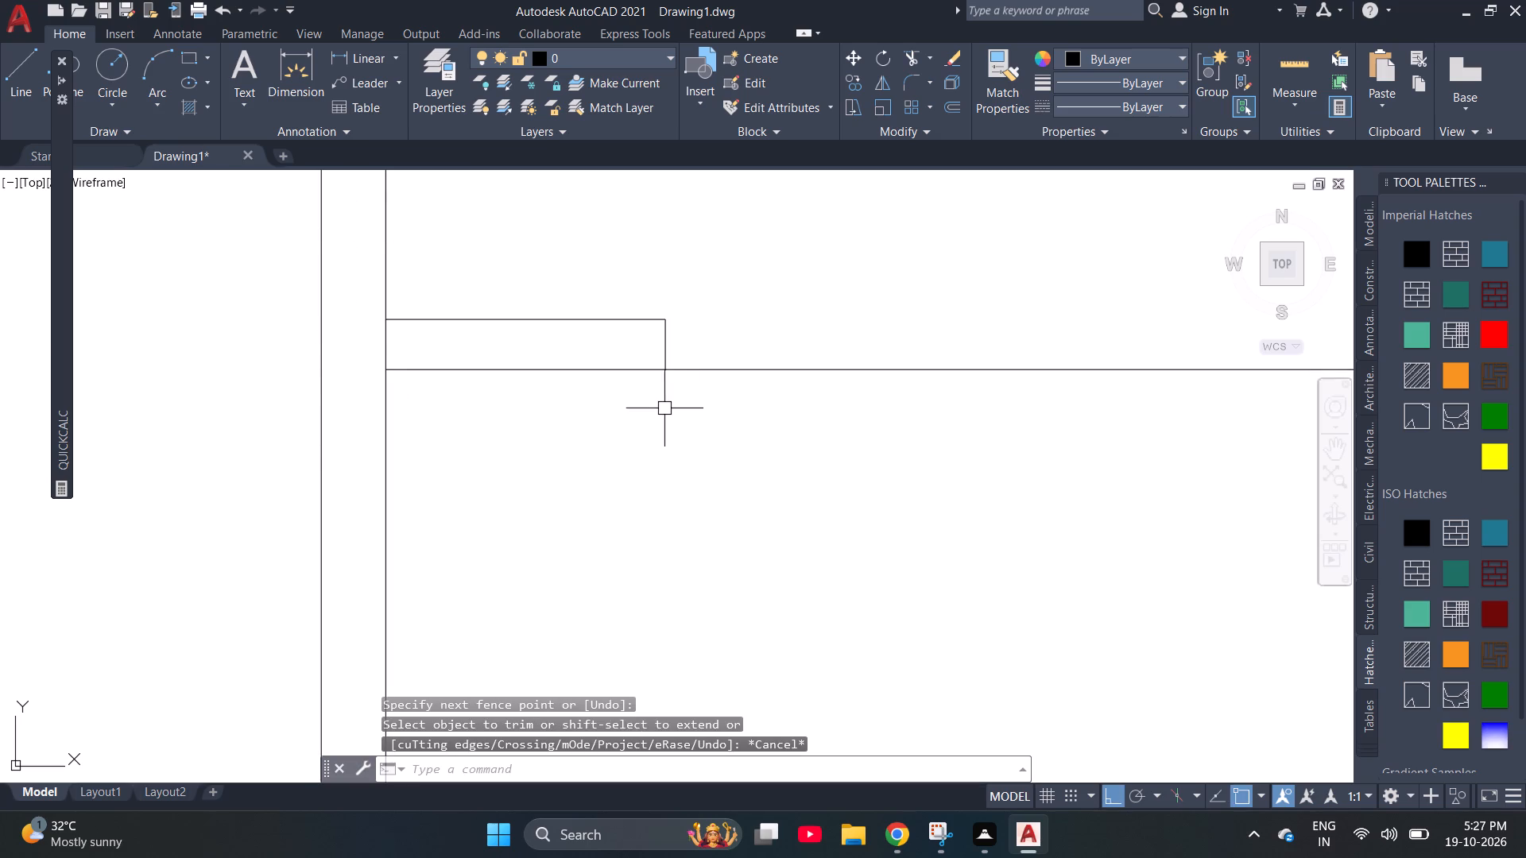
# Trim the offset line beyond the stub and the leftover mid-height lines in the section's right-hand bay, leaving only the closed landing stub.
pyautogui.write('TR')
pyautogui.press('space')
pyautogui.click(700, 373)
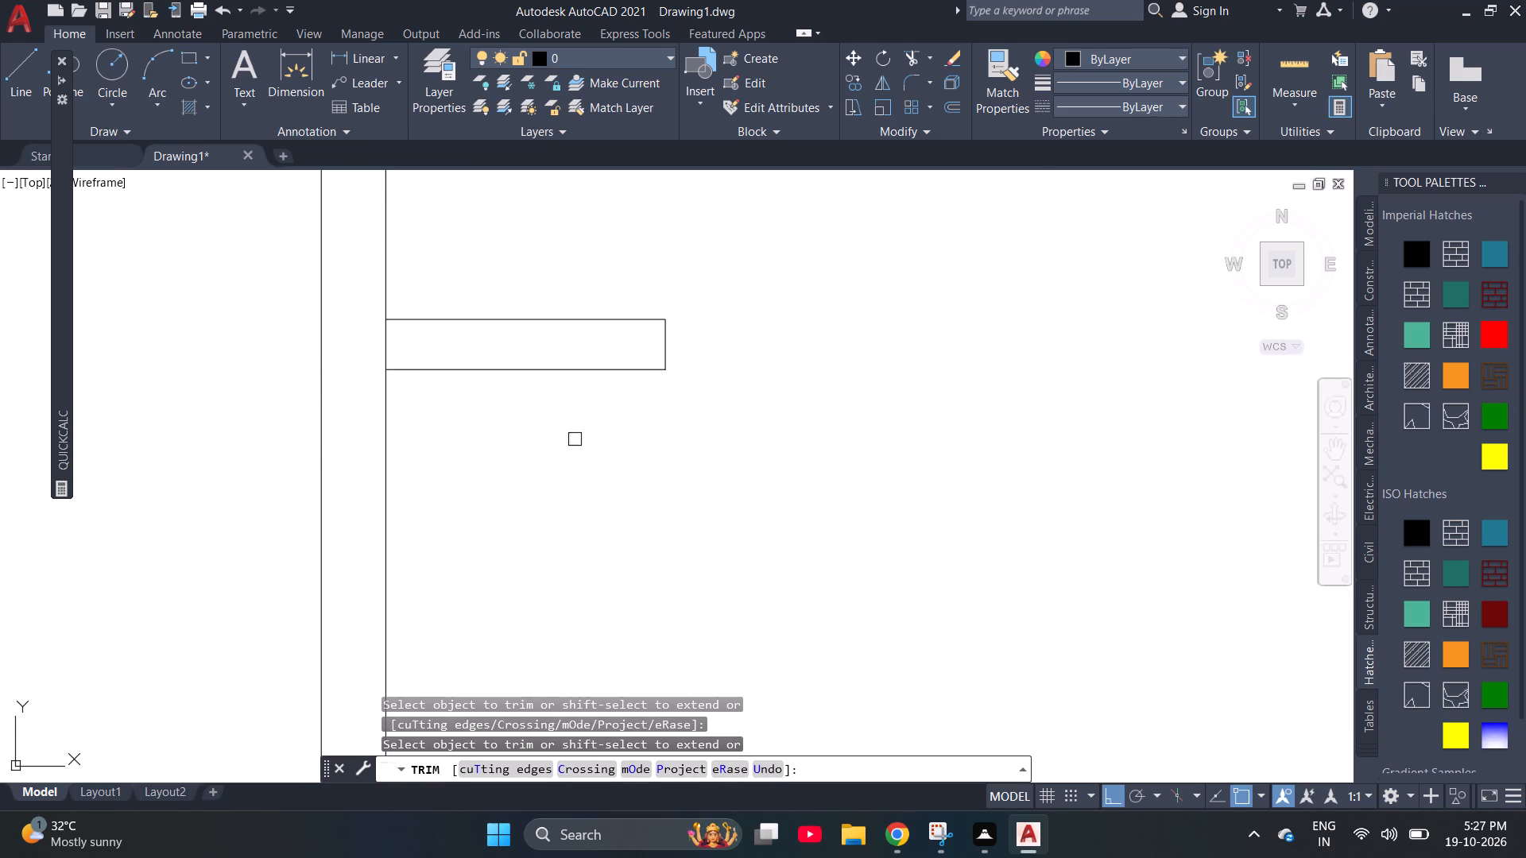
pyautogui.scroll(-2, 487, 448)
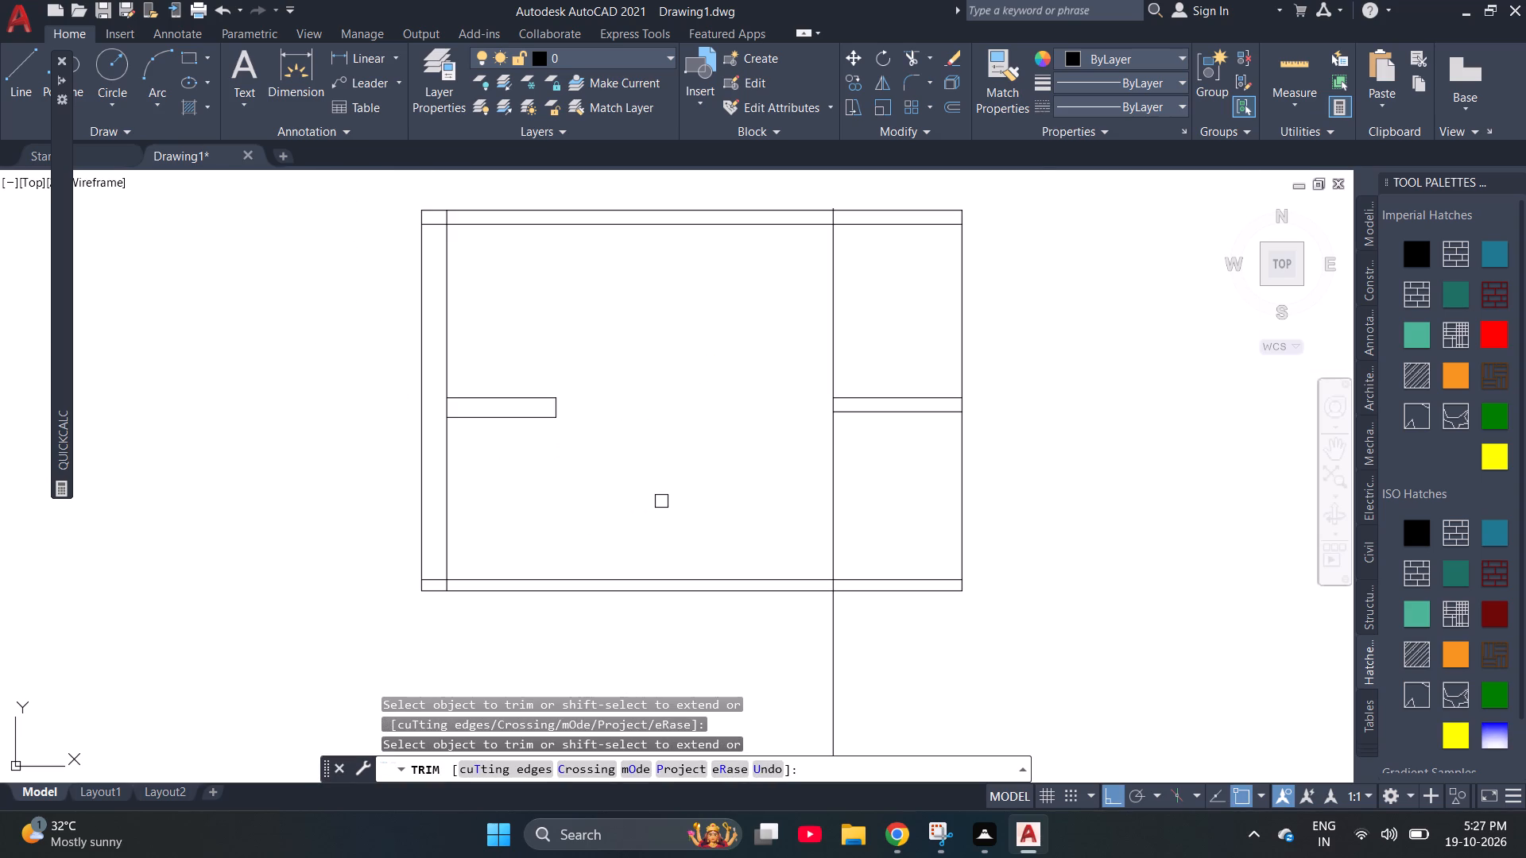
pyautogui.moveTo(858, 459); pyautogui.dragTo(857, 437)
pyautogui.click(859, 339)
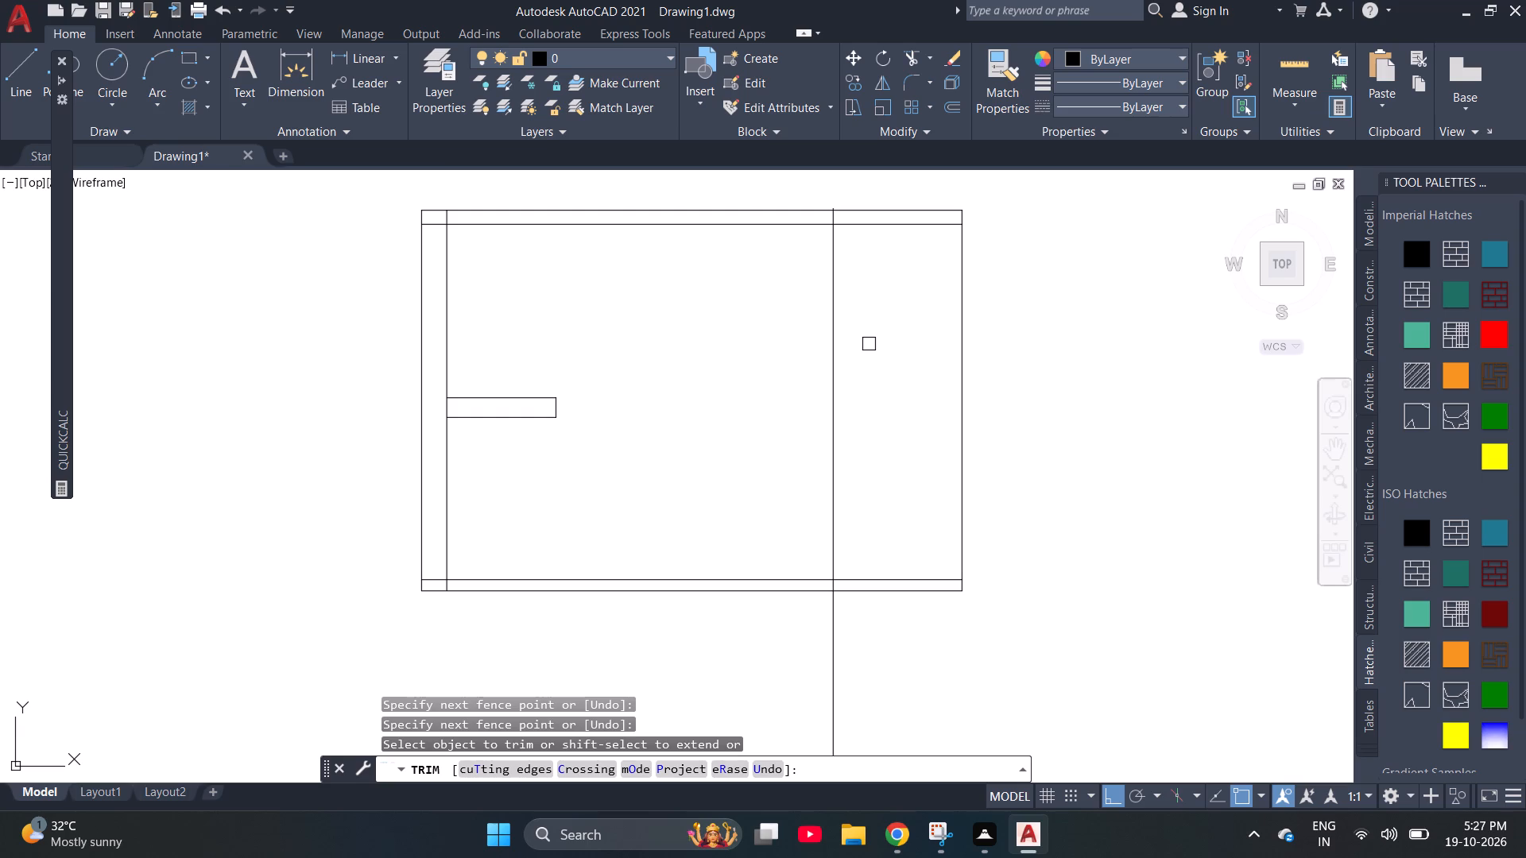
pyautogui.press('Escape')
# Measure the section's overall height along its outer right edge.
pyautogui.click(312, 64)
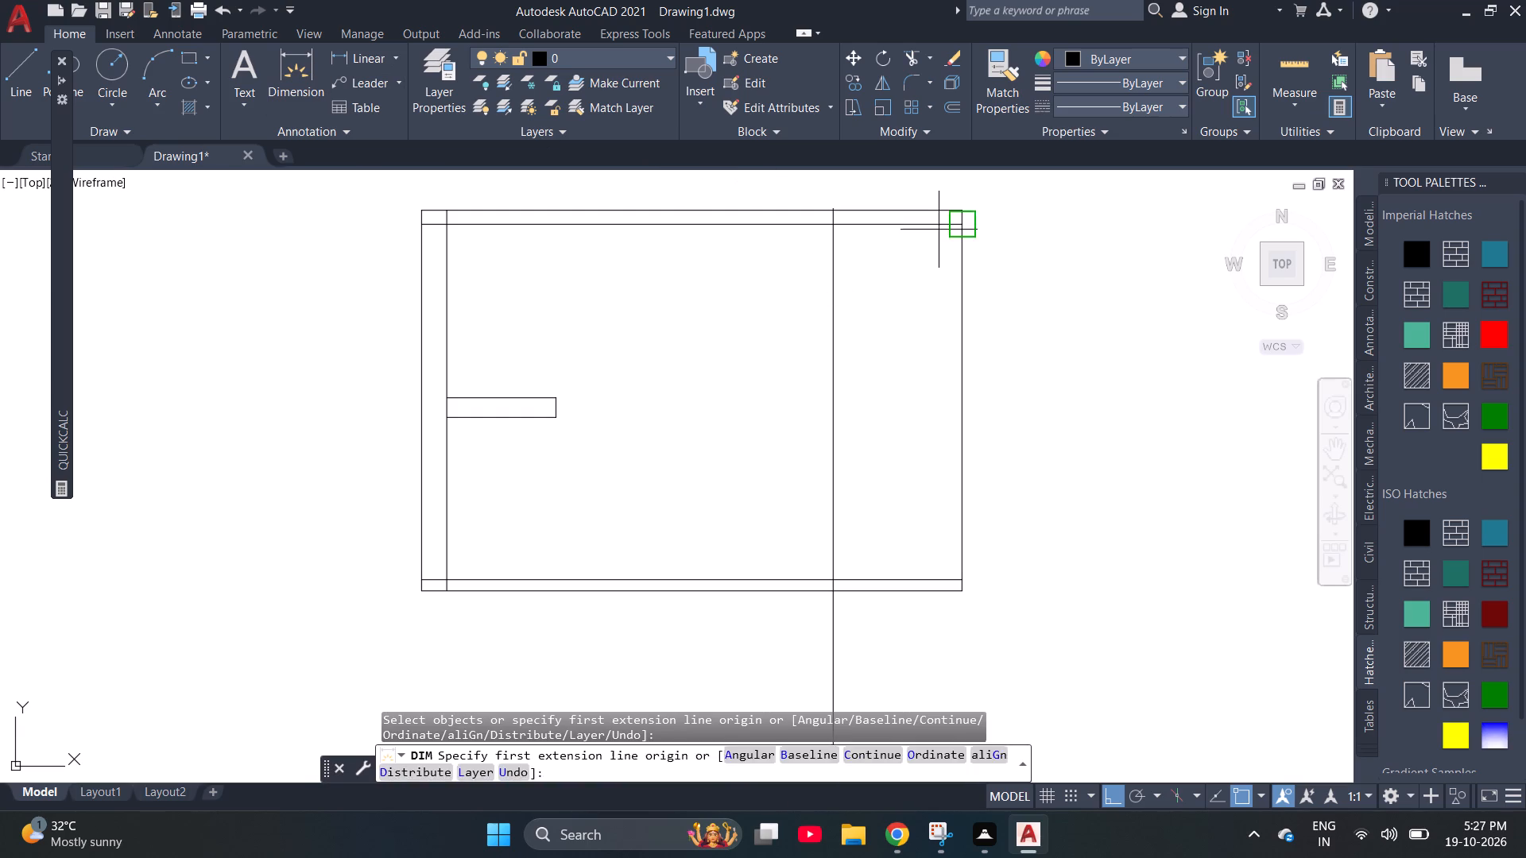
pyautogui.click(964, 205)
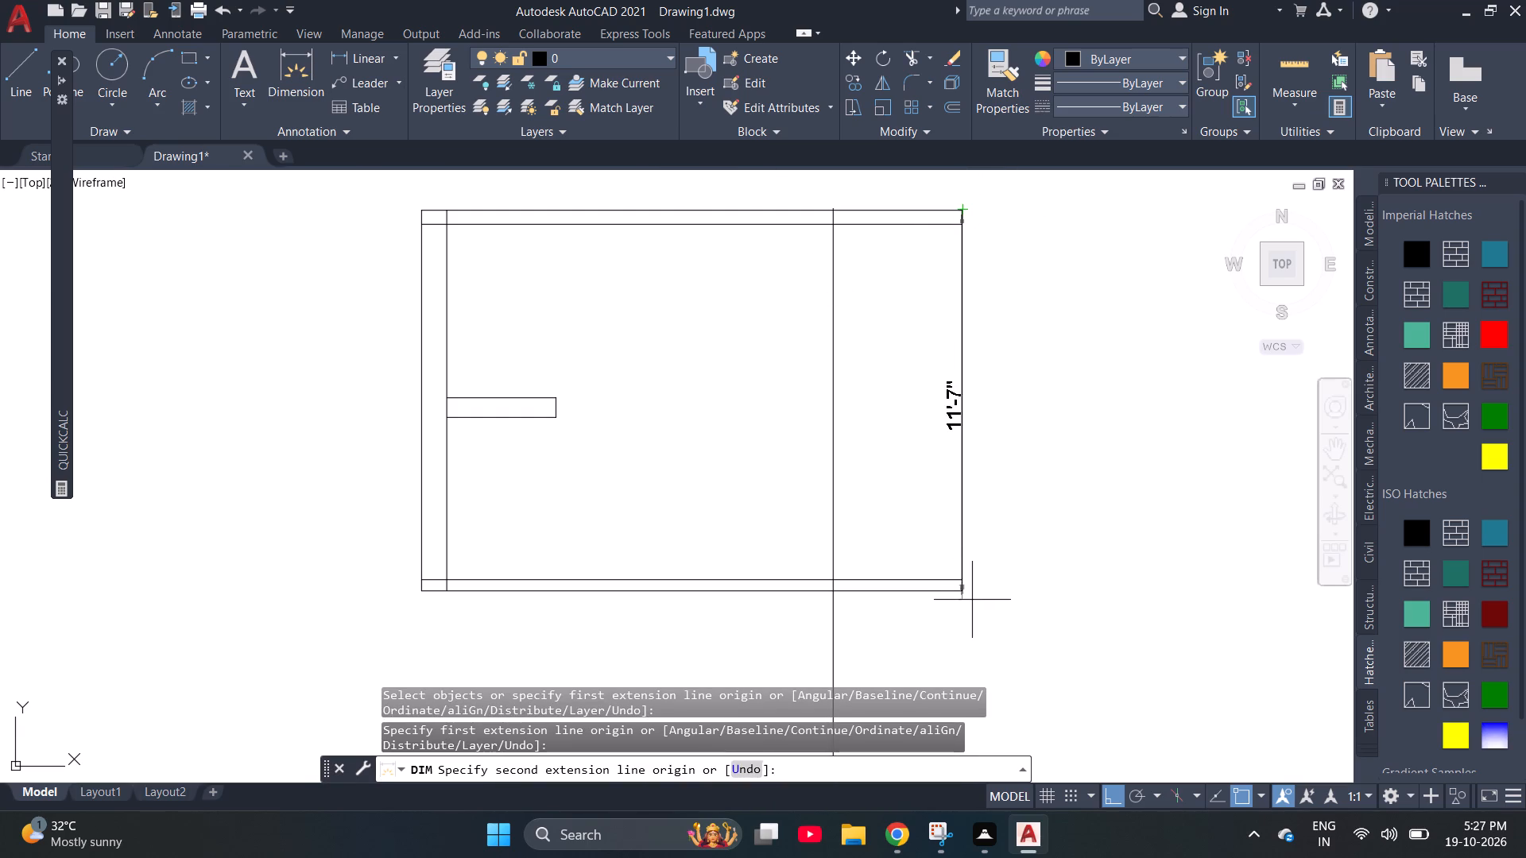
pyautogui.click(962, 593)
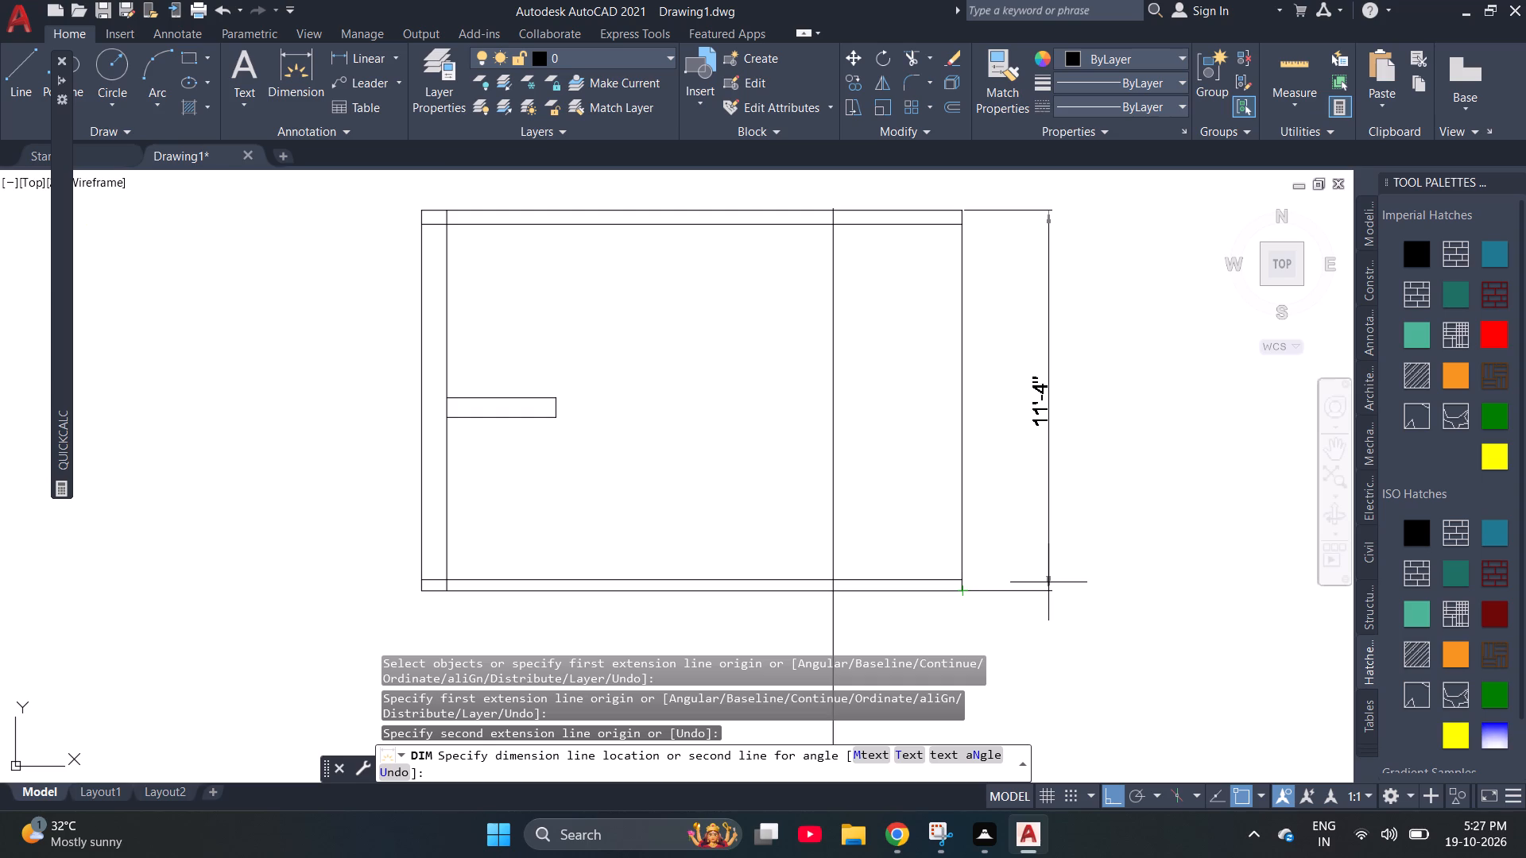
pyautogui.press('Escape')
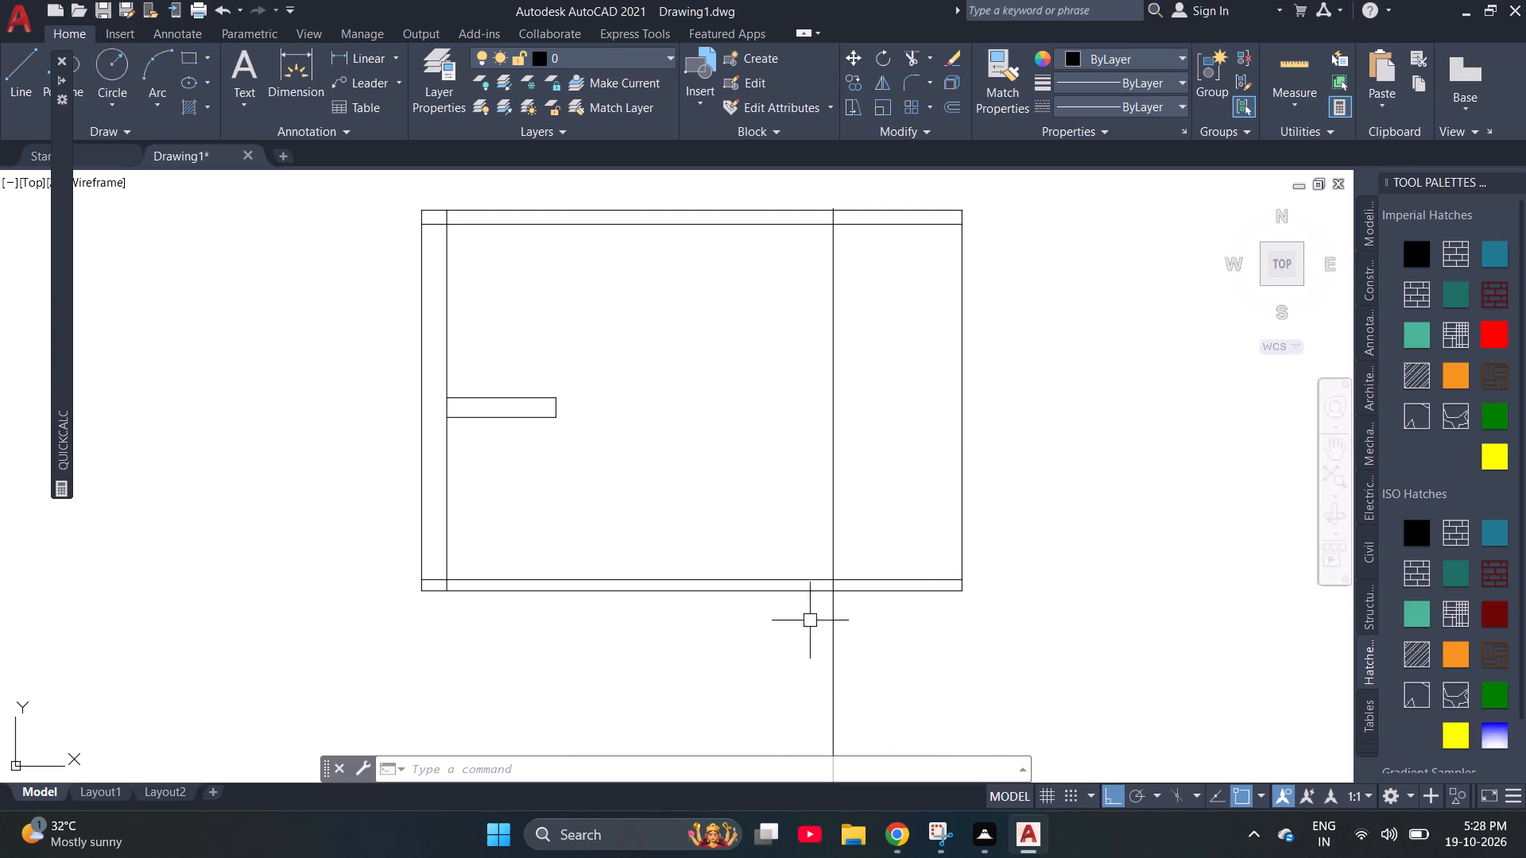
# Dimension the bottom floor slab's thickness outside the left wall.
pyautogui.click(312, 81)
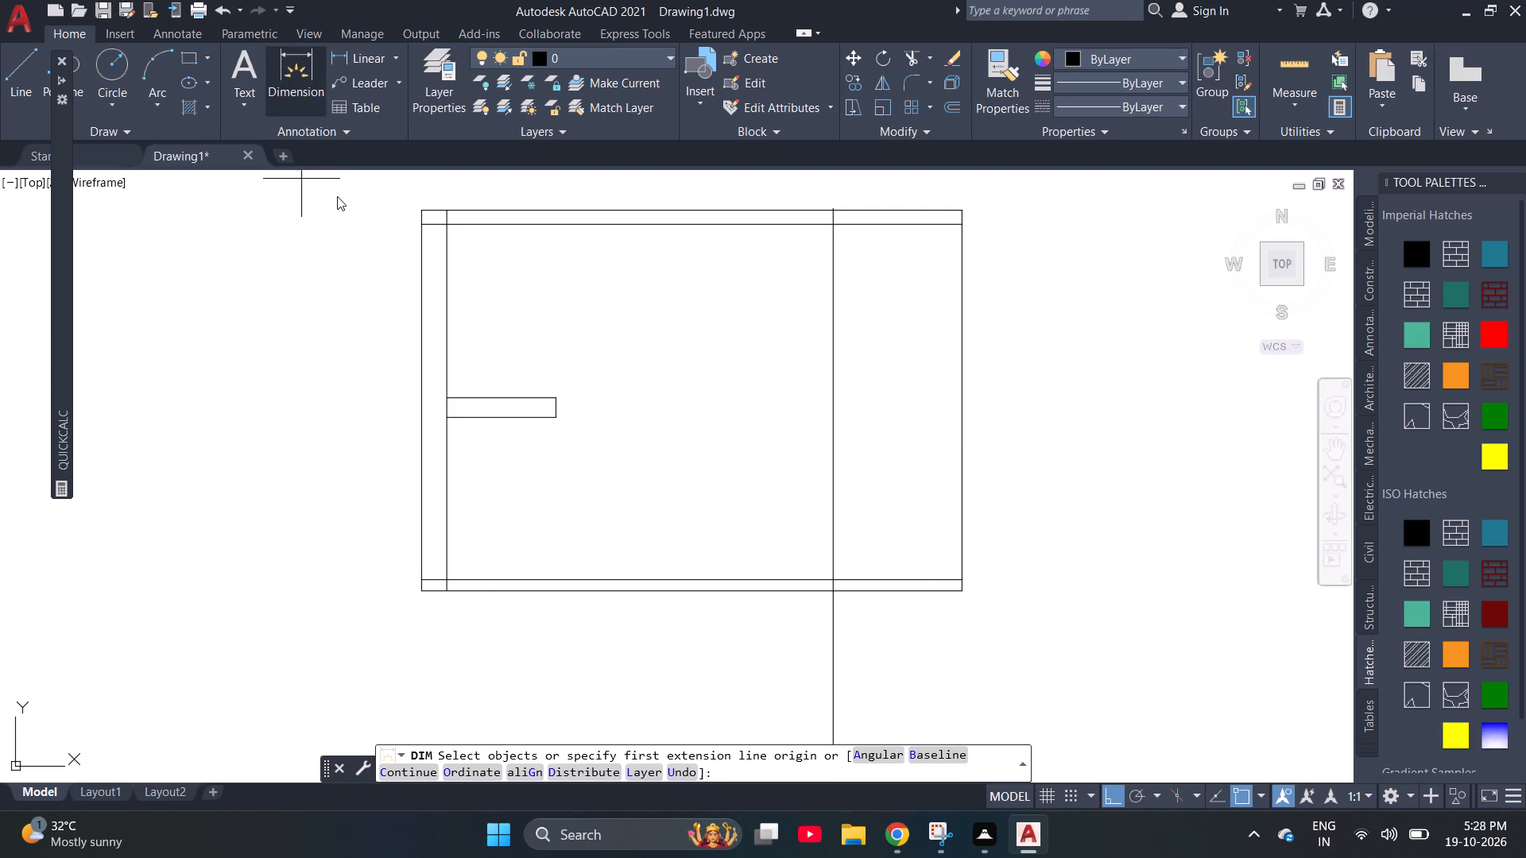
pyautogui.scroll(2, 421, 619)
pyautogui.moveTo(403, 539); pyautogui.dragTo(402, 530)
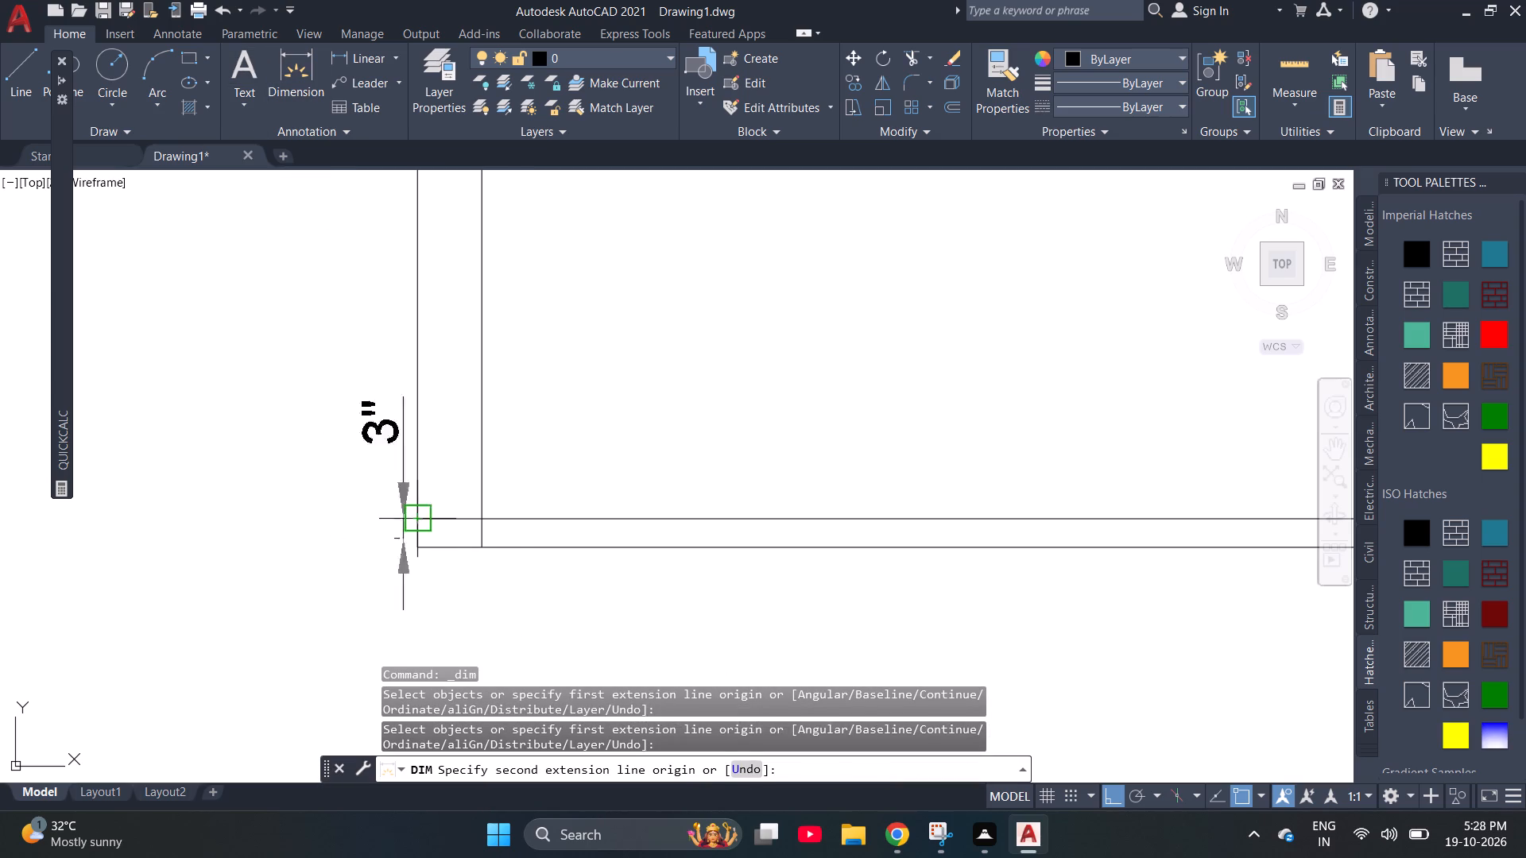
pyautogui.press('Escape')
pyautogui.press('space')
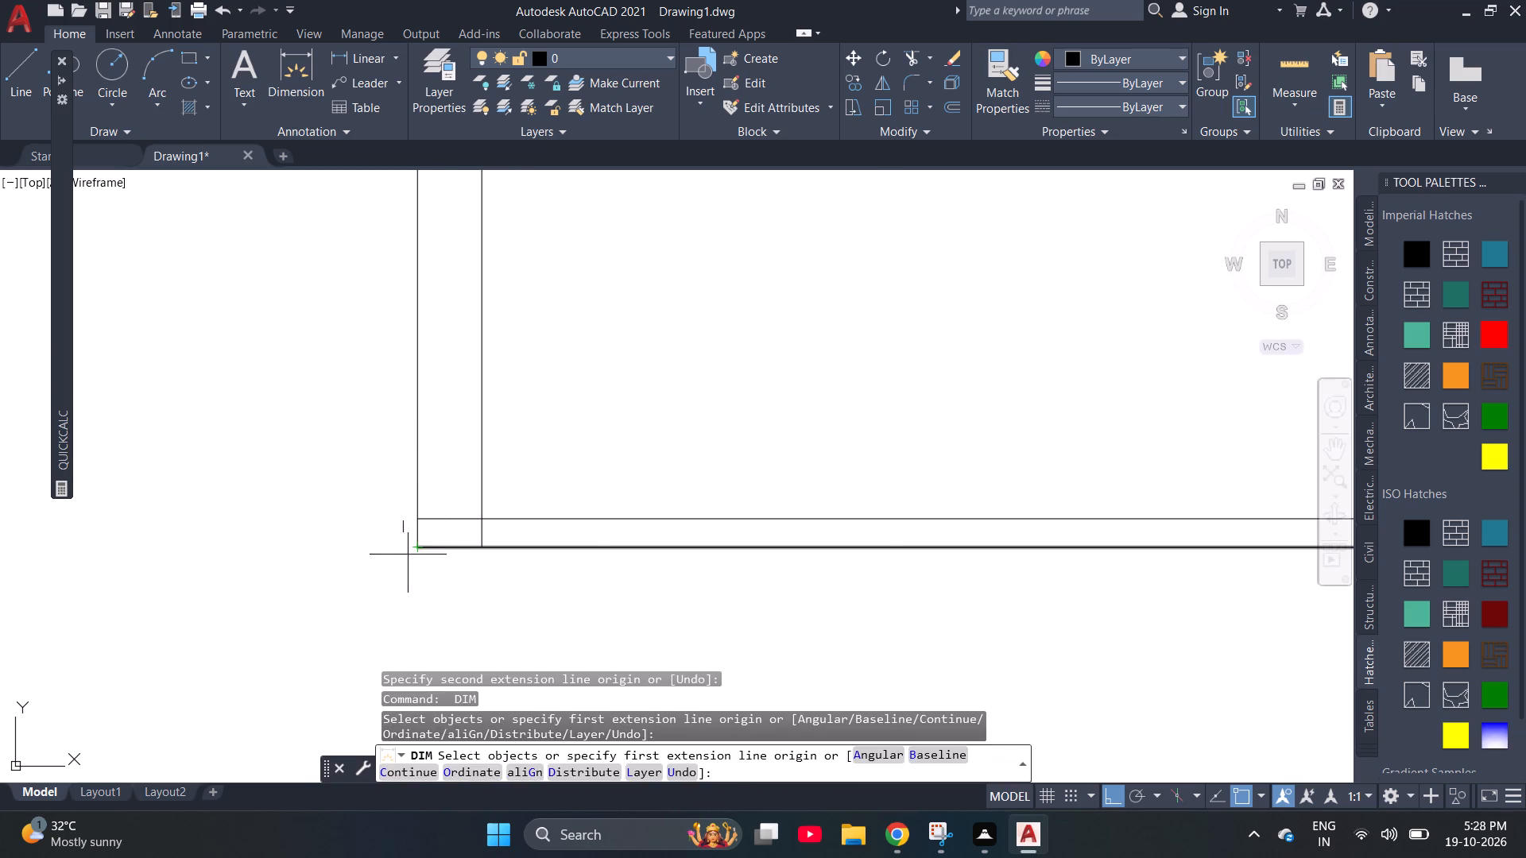
pyautogui.click(416, 548)
pyautogui.click(416, 509)
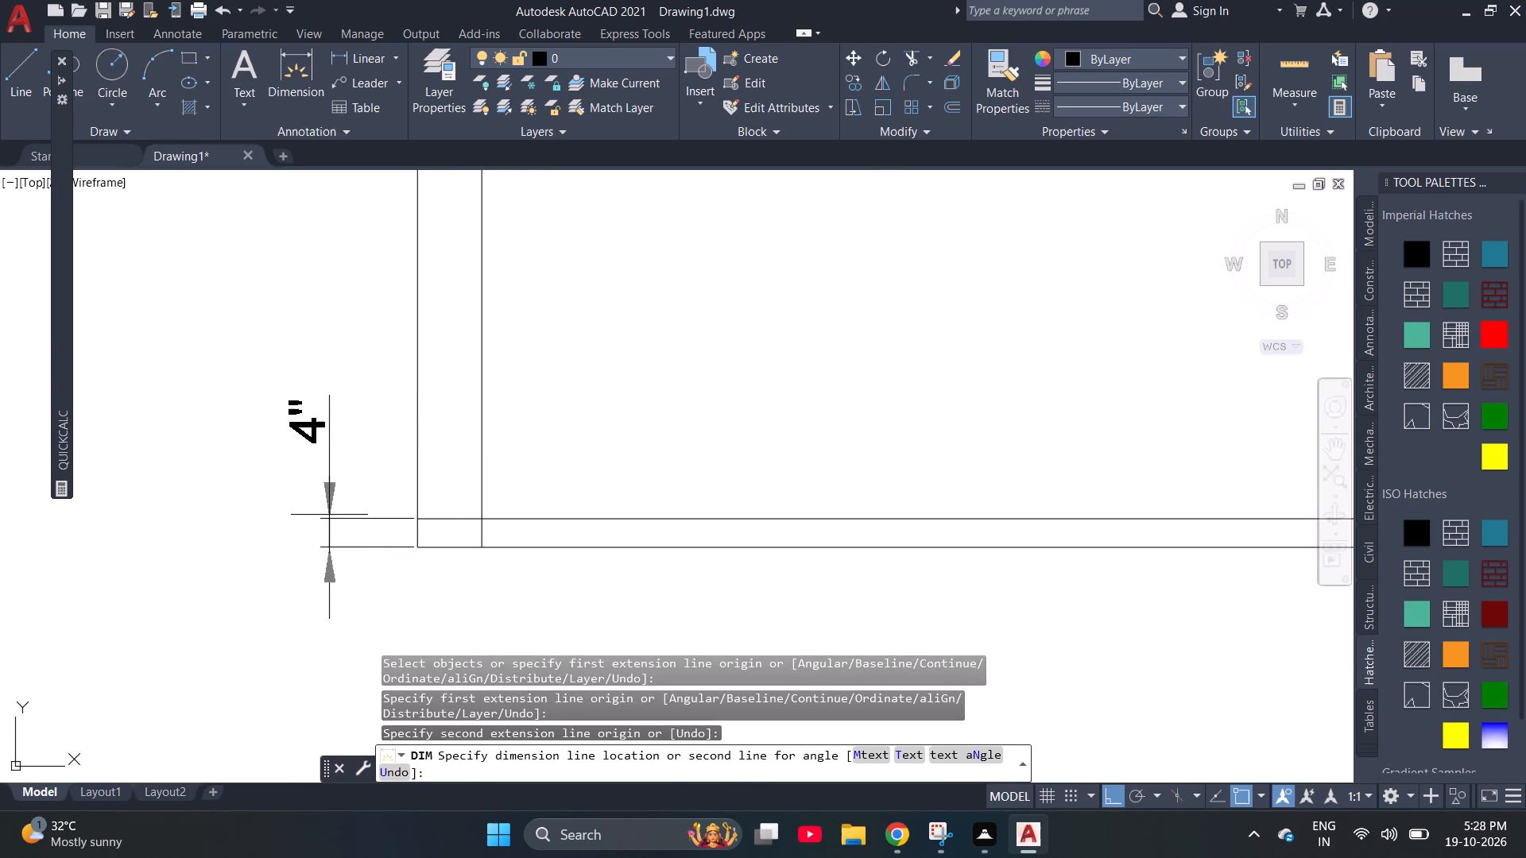
pyautogui.click(329, 515)
pyautogui.press('Escape')
# Dimension the height from the bottom slab's floor line to the top of the landing stub, outside the left wall.
pyautogui.press('space')
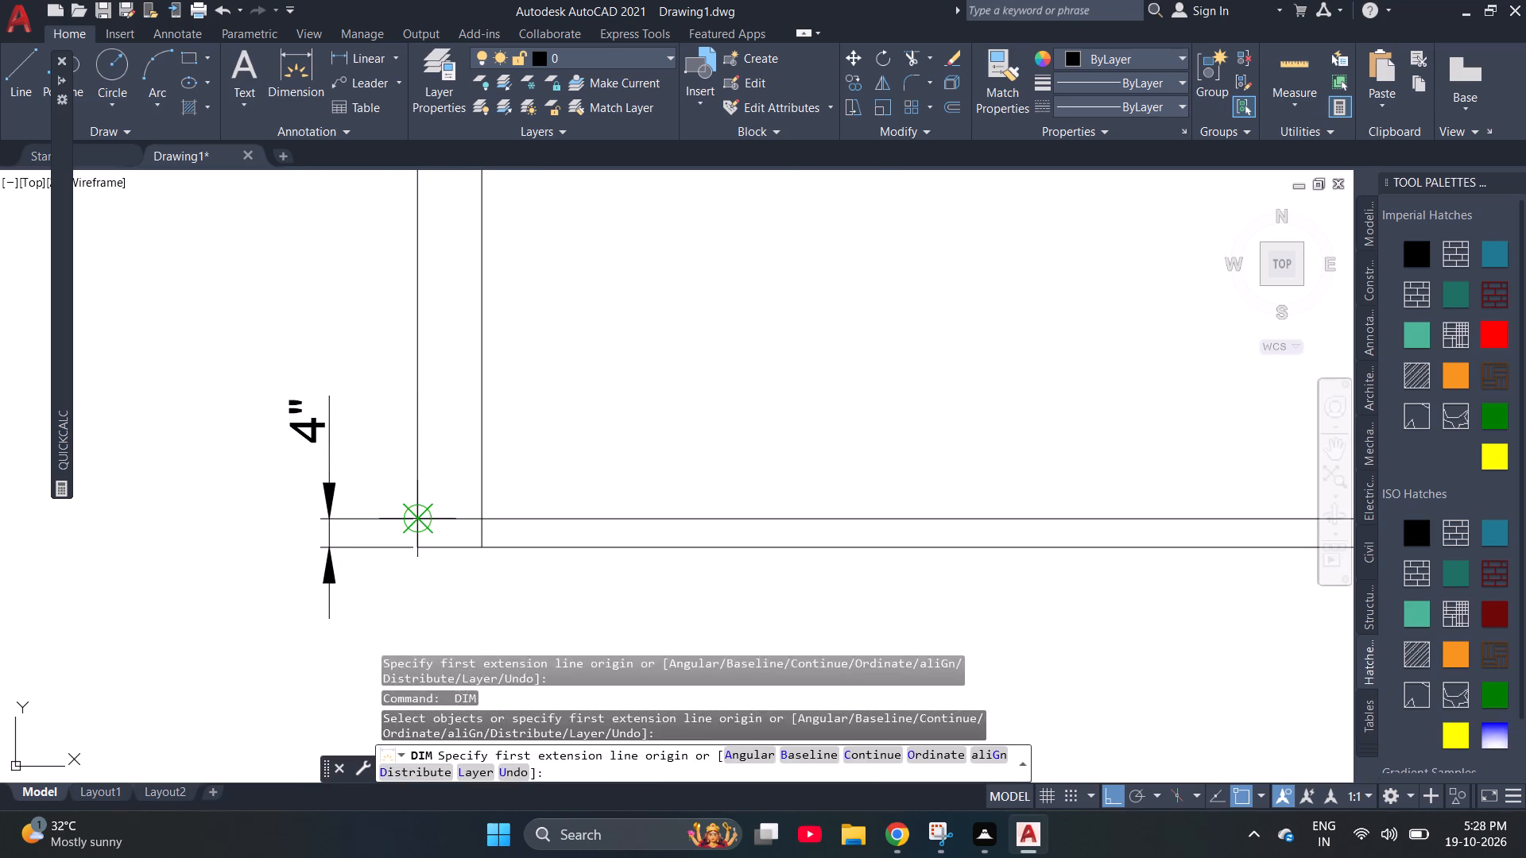
pyautogui.click(412, 516)
pyautogui.scroll(-2, 384, 539)
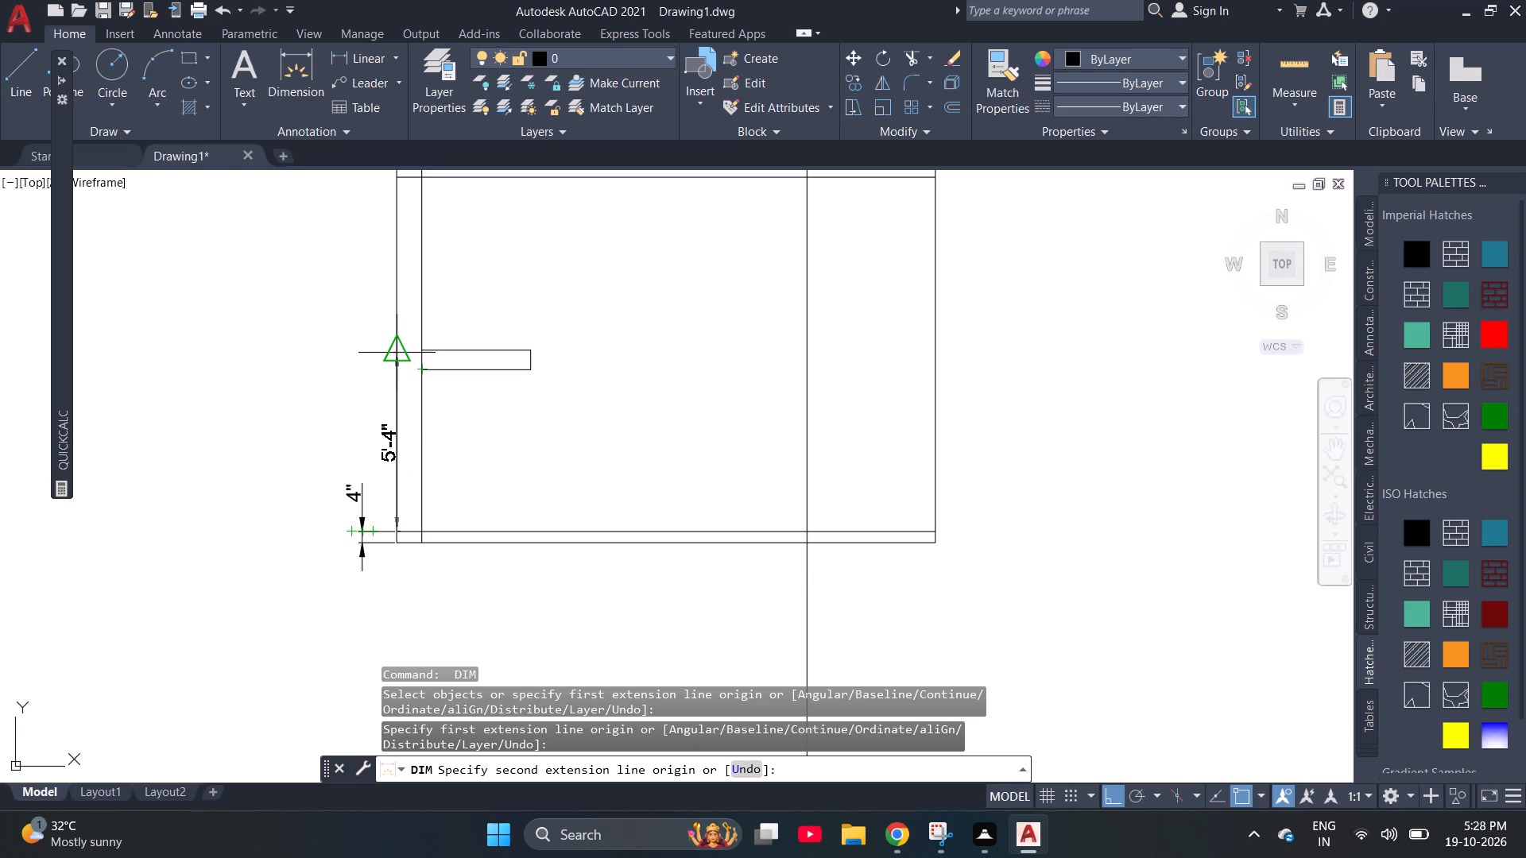
pyautogui.scroll(3, 397, 354)
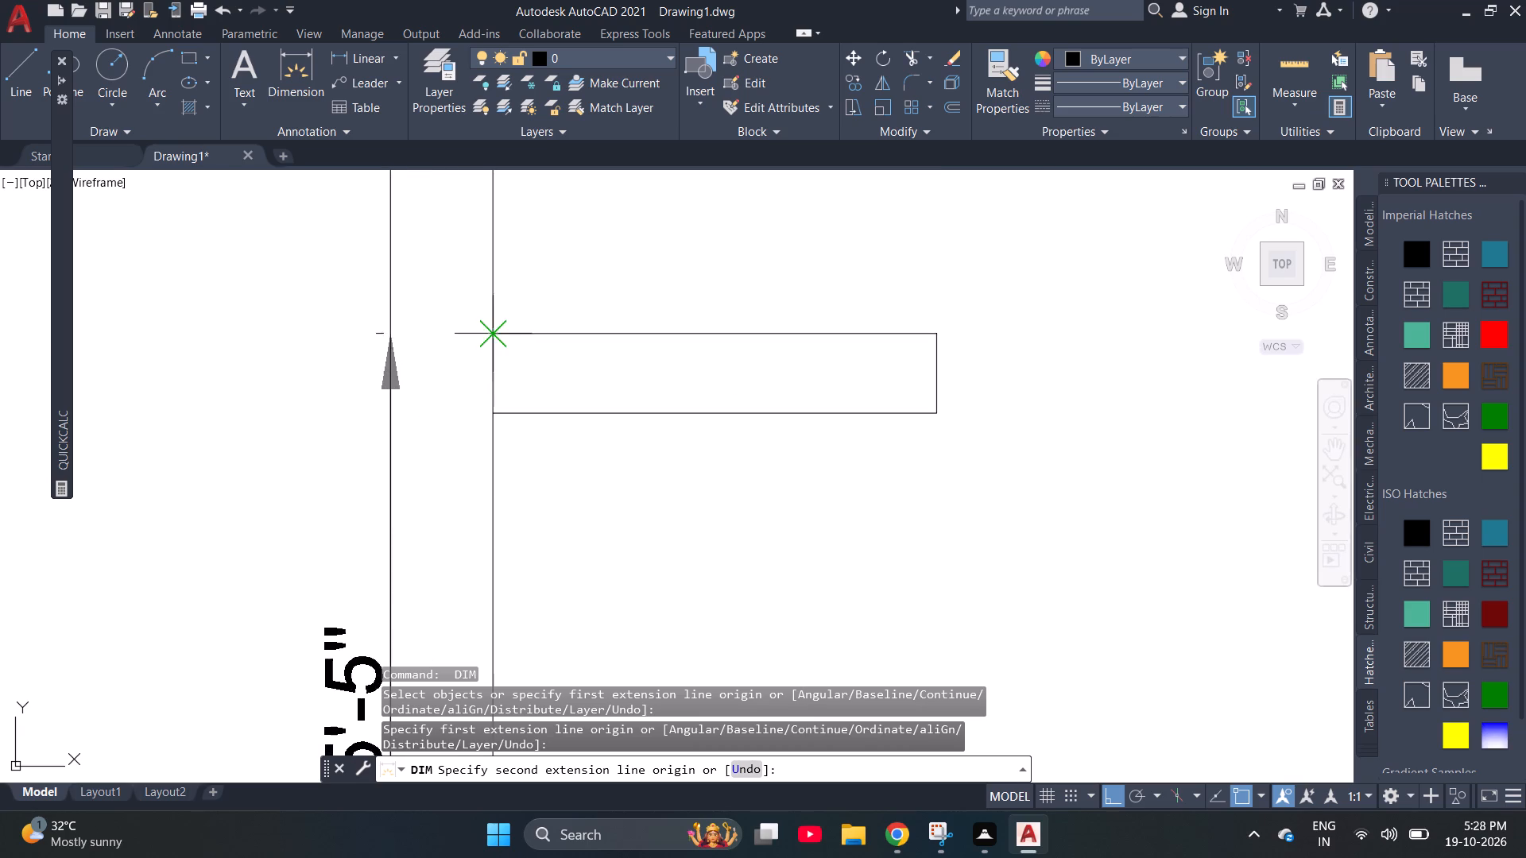
pyautogui.click(392, 333)
pyautogui.click(282, 352)
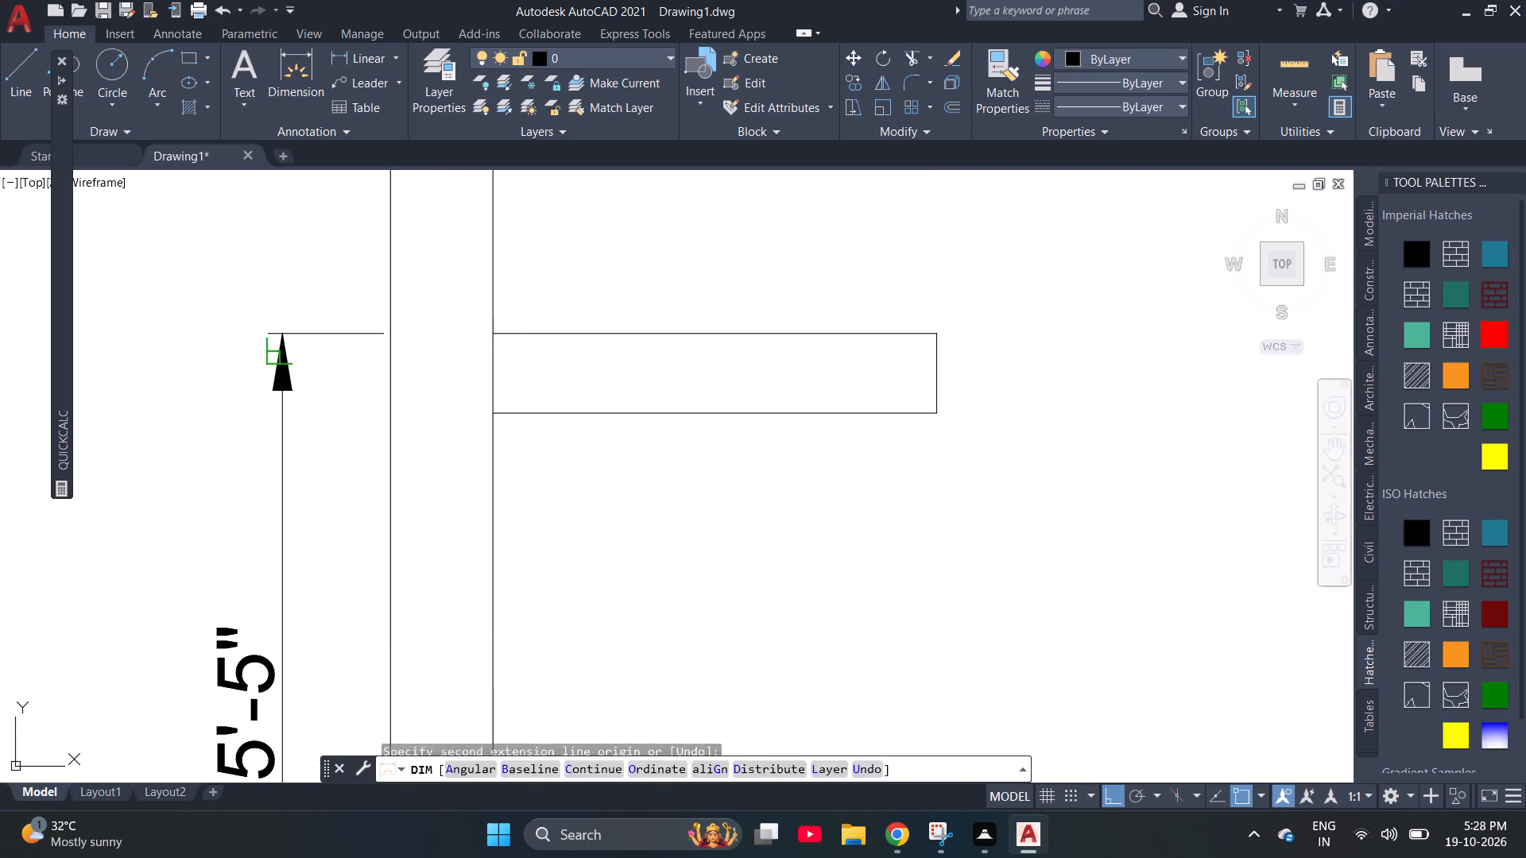
pyautogui.scroll(-1, 281, 418)
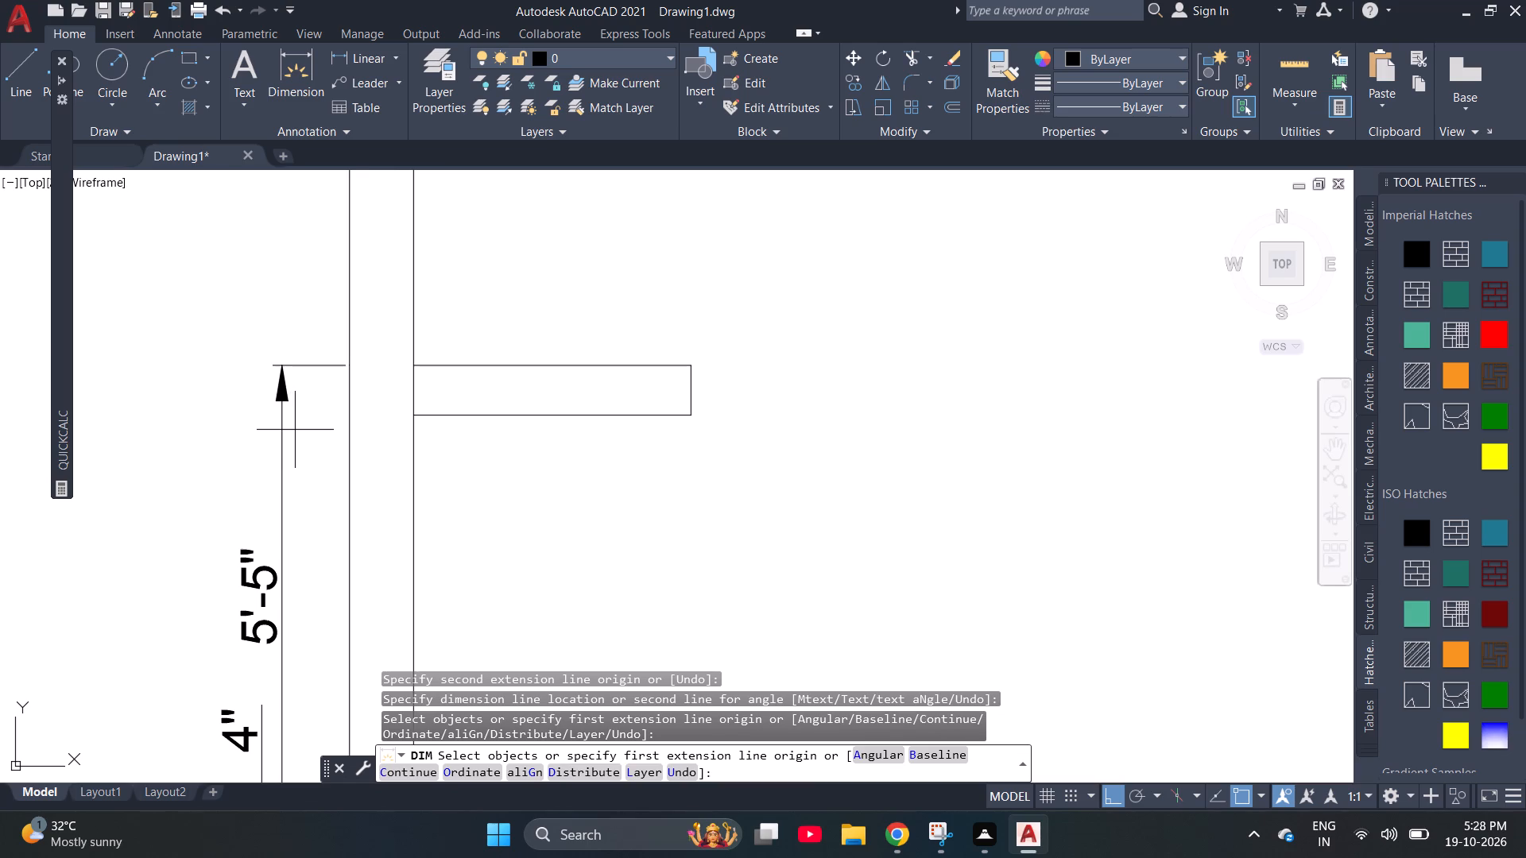
pyautogui.scroll(-2, 368, 451)
pyautogui.press('space')
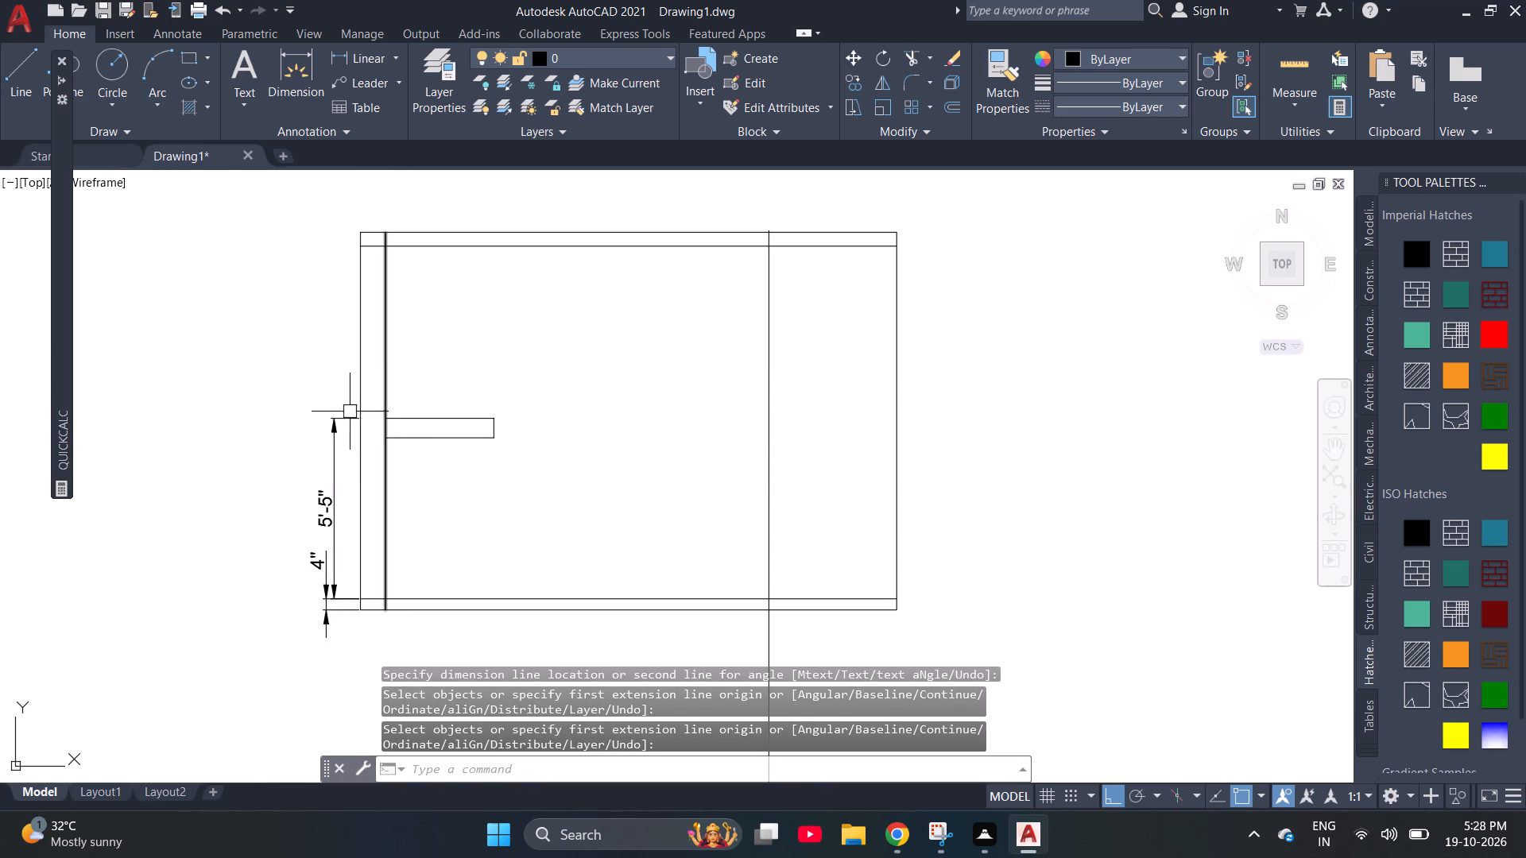
# Dimension the height from the landing stub's top to the underside of the top slab, in line with the lower height dimension.
pyautogui.scroll(2, 358, 418)
pyautogui.click(303, 91)
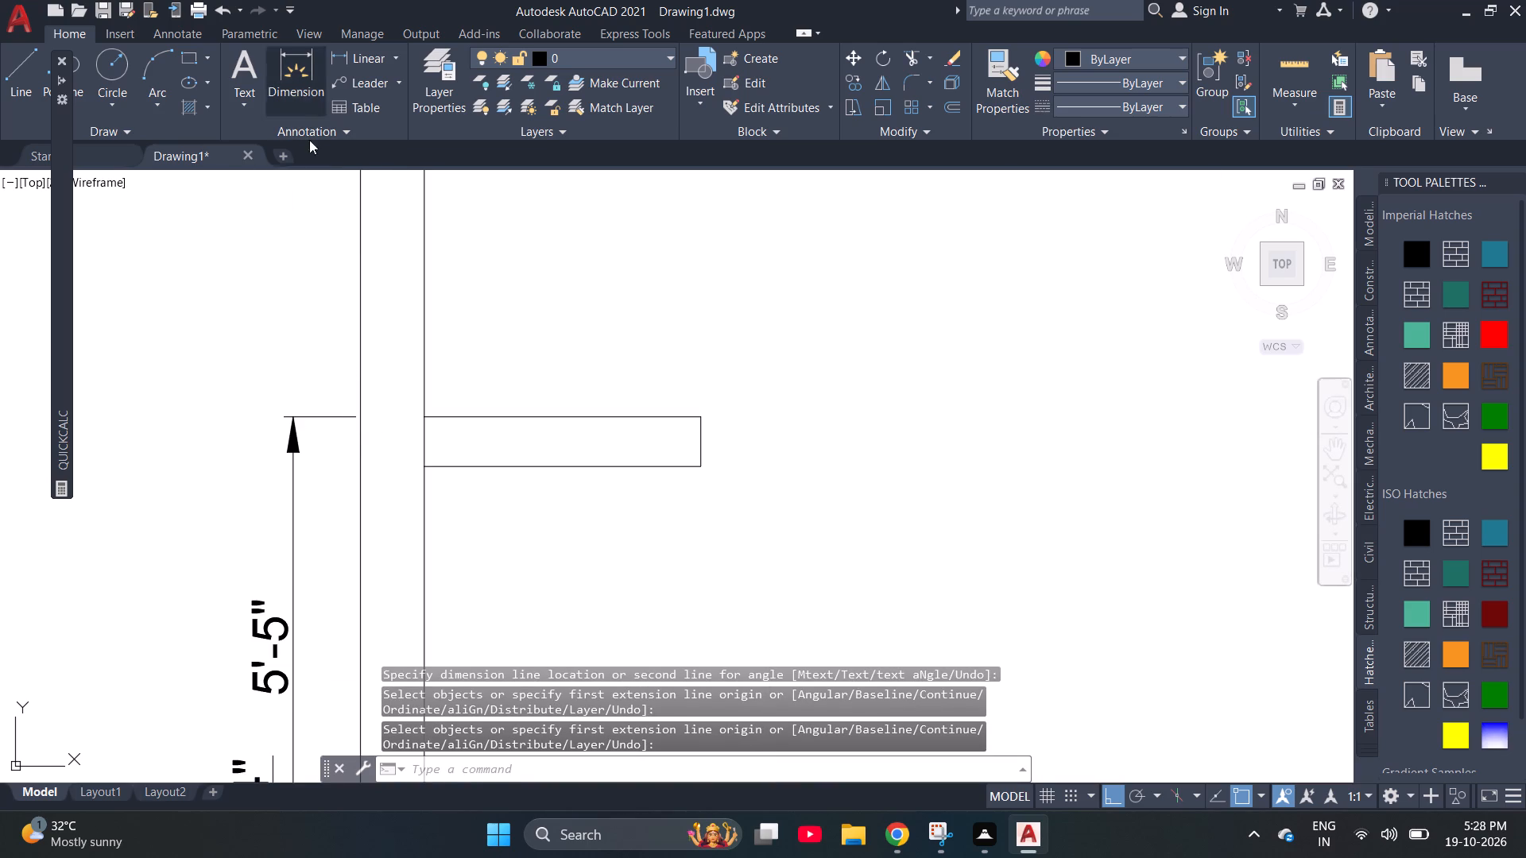
pyautogui.moveTo(306, 52); pyautogui.dragTo(309, 65)
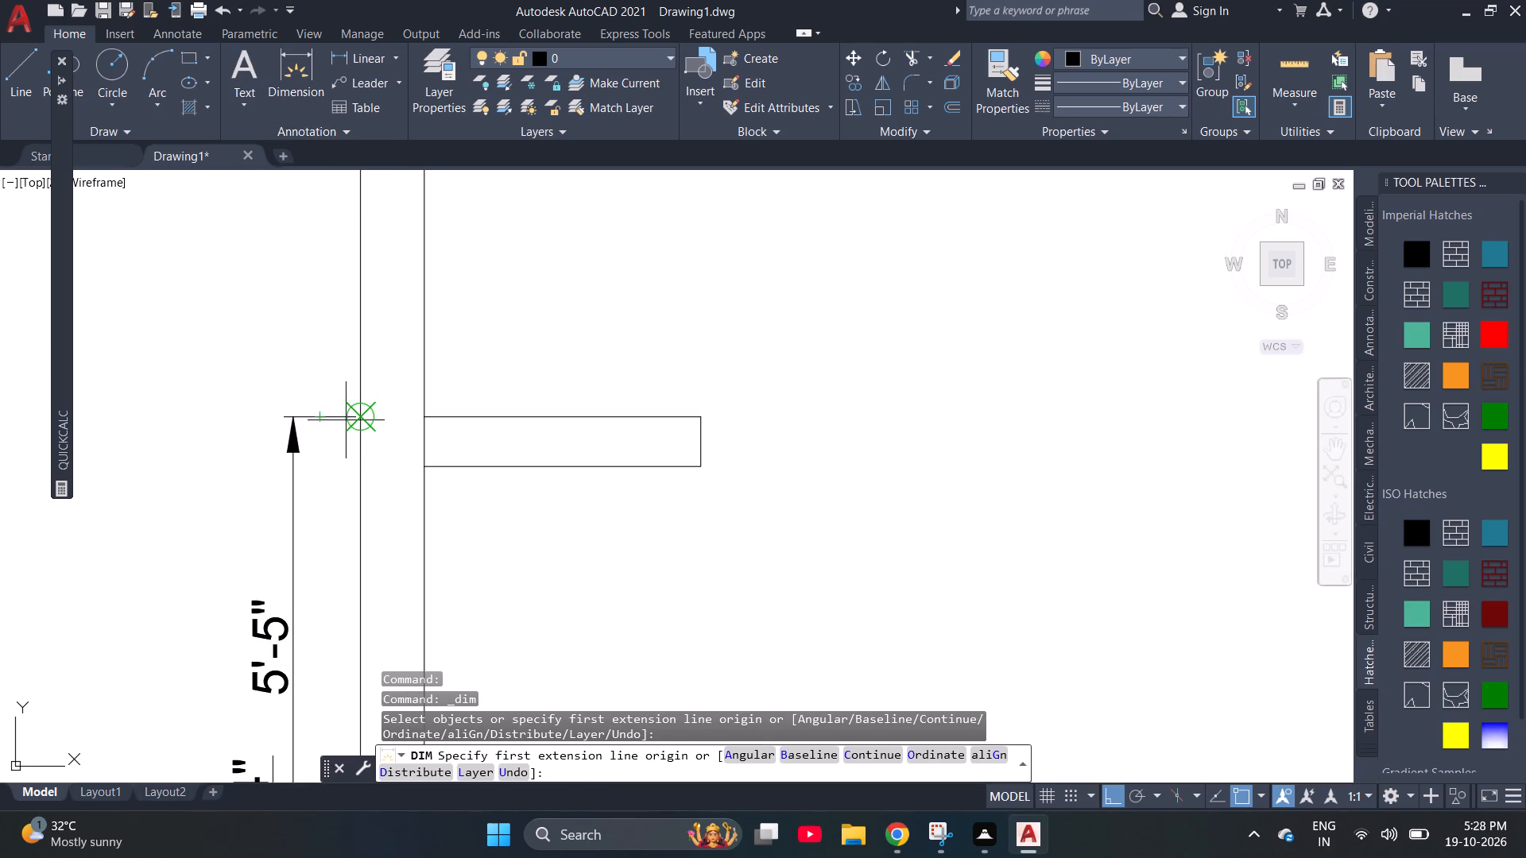
pyautogui.click(352, 416)
pyautogui.scroll(-2, 337, 403)
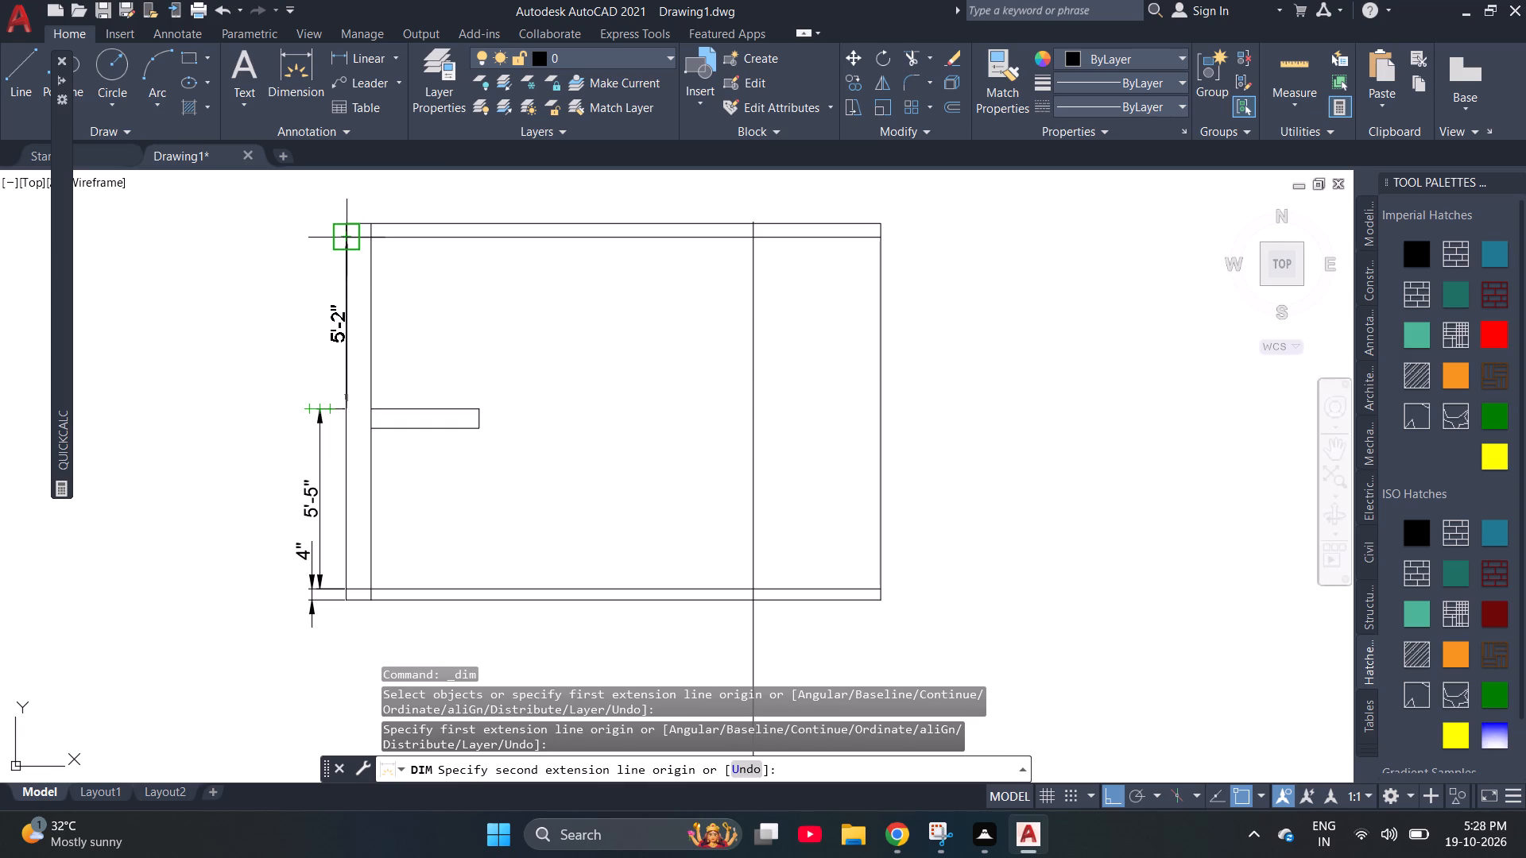
pyautogui.scroll(2, 339, 240)
pyautogui.click(354, 242)
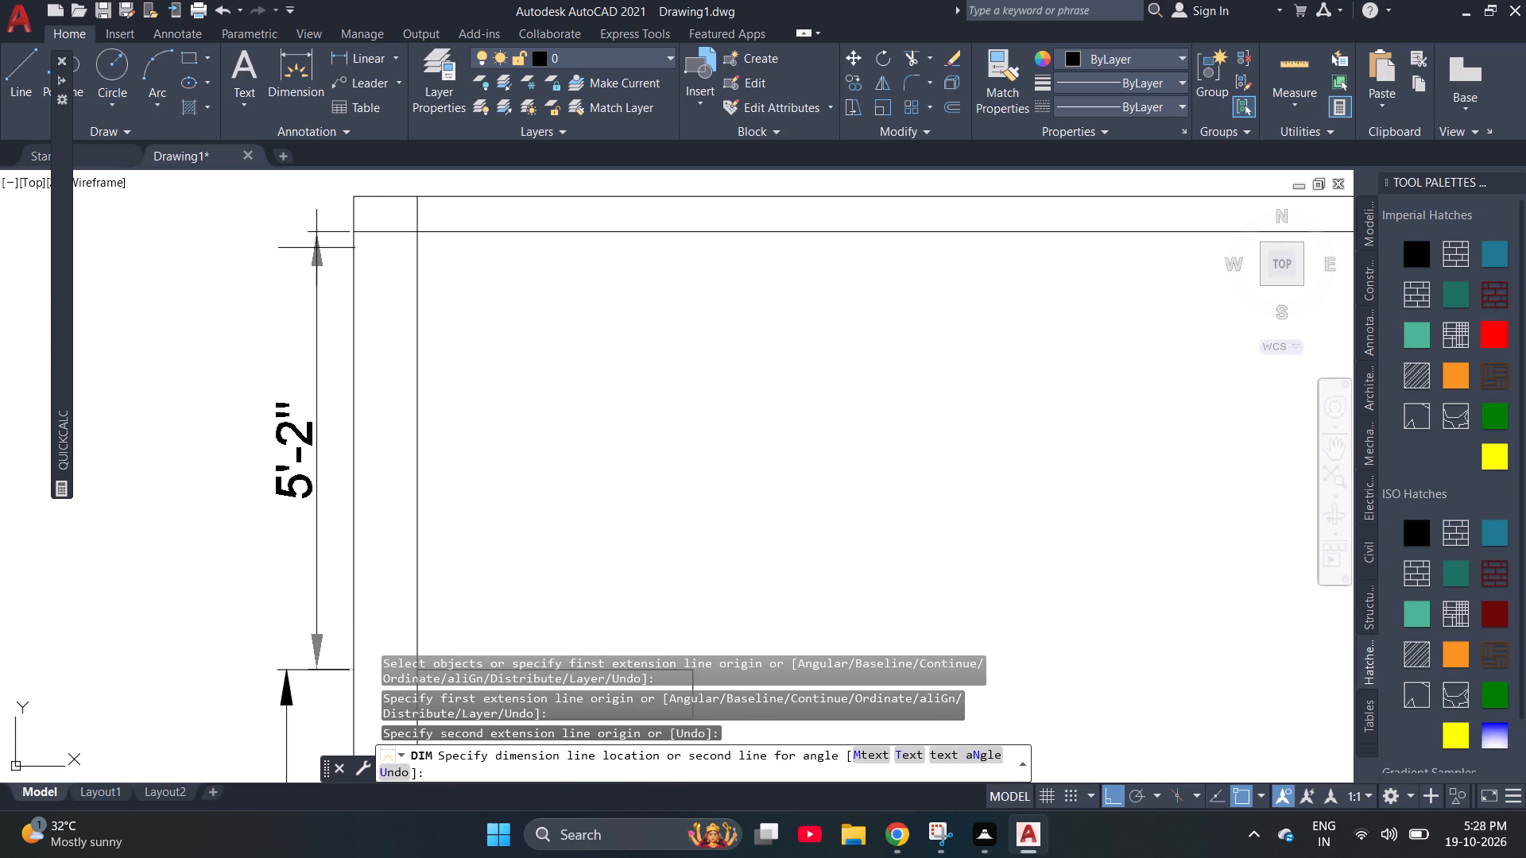
pyautogui.click(286, 251)
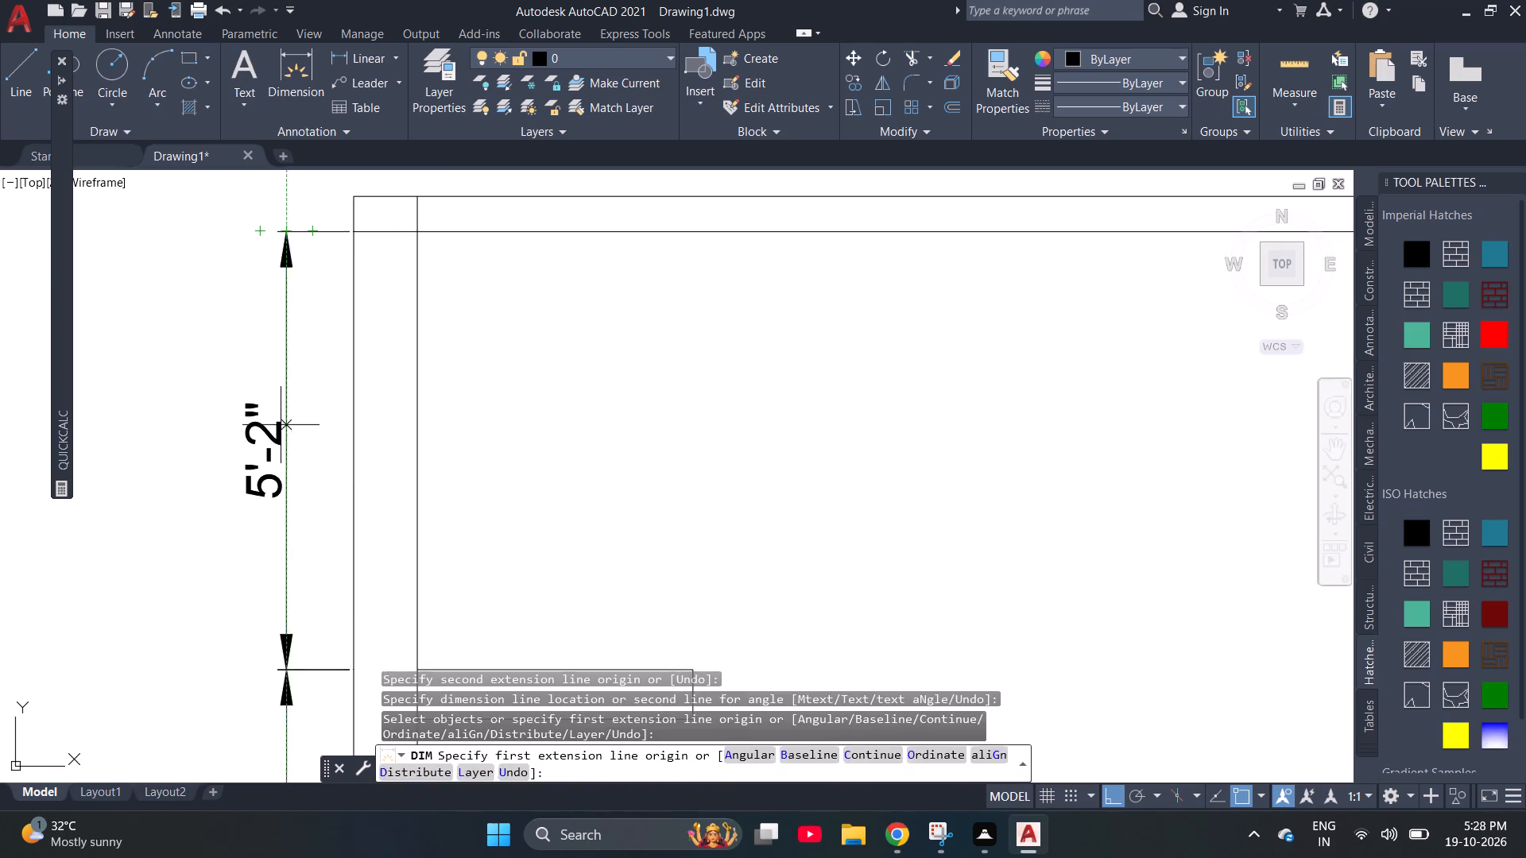
# Dimension the top slab's thickness outside the left wall, above the other height dimensions.
pyautogui.scroll(-2, 272, 428)
pyautogui.press('space')
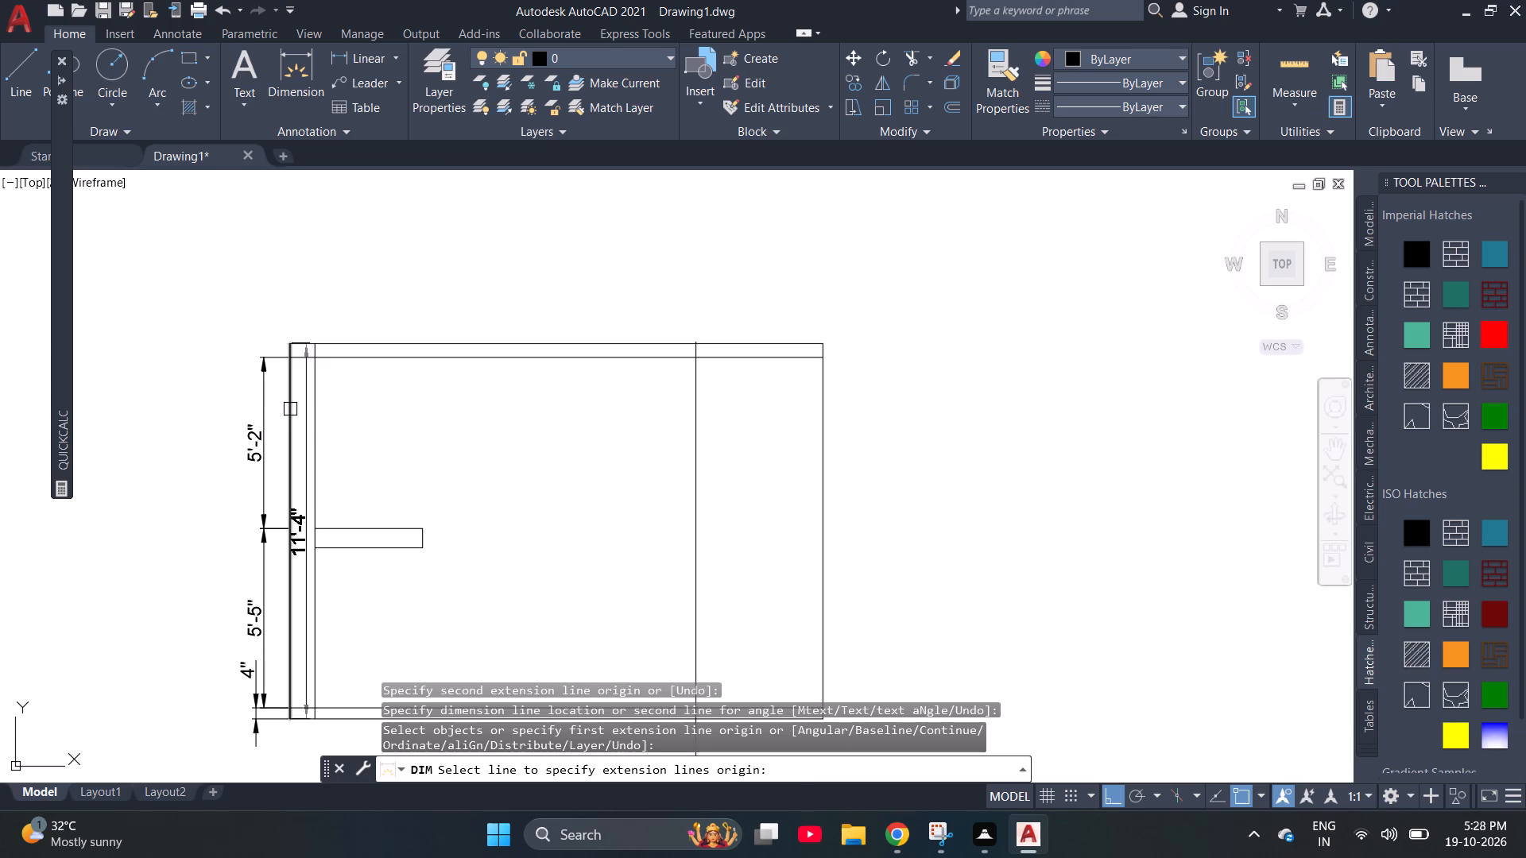
pyautogui.scroll(3, 290, 354)
pyautogui.press('Escape')
pyautogui.press('space')
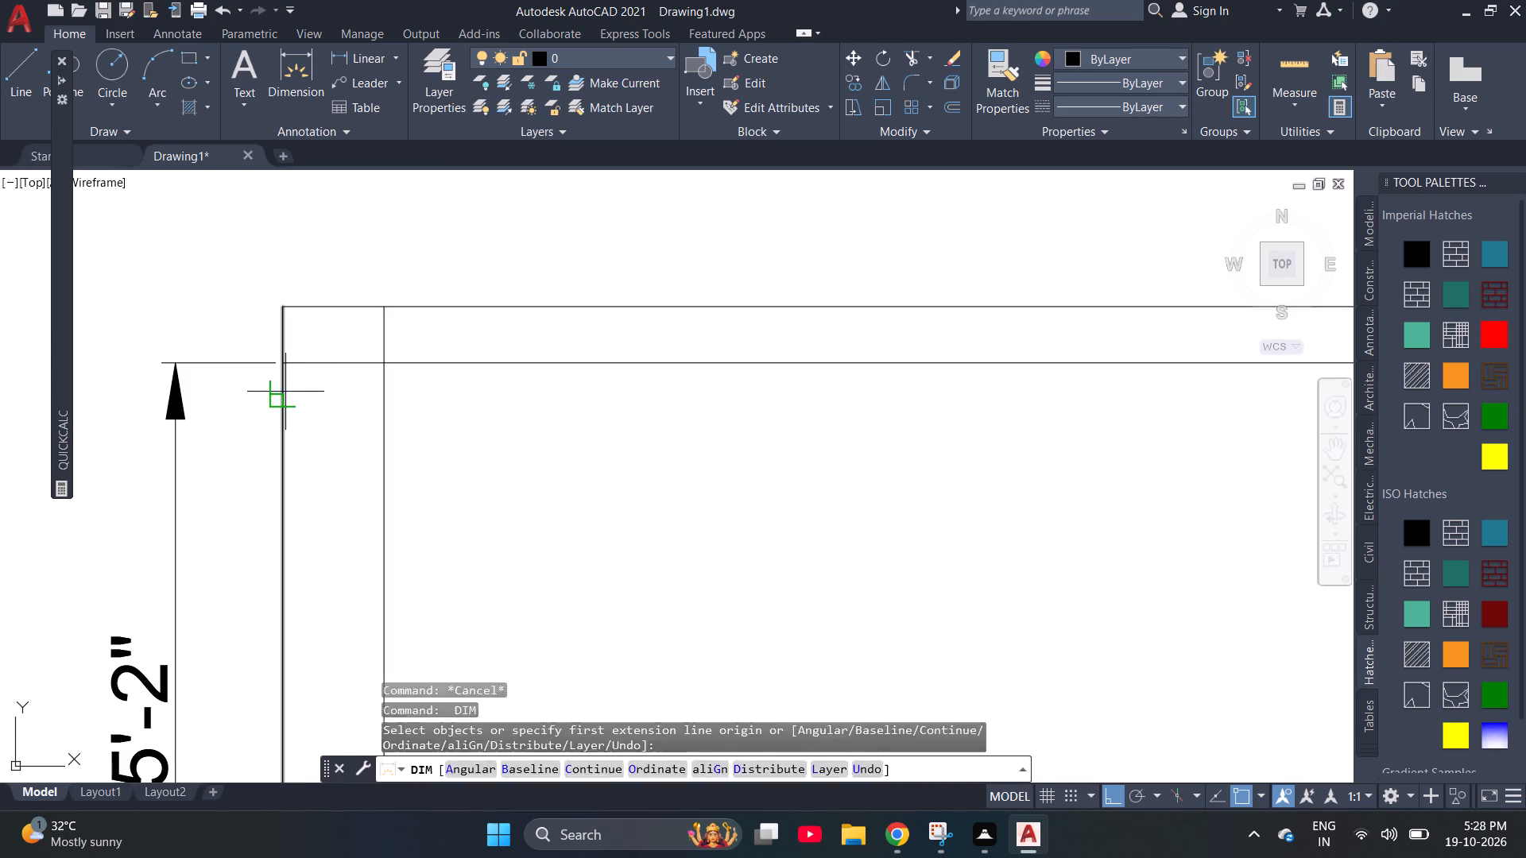
pyautogui.click(288, 365)
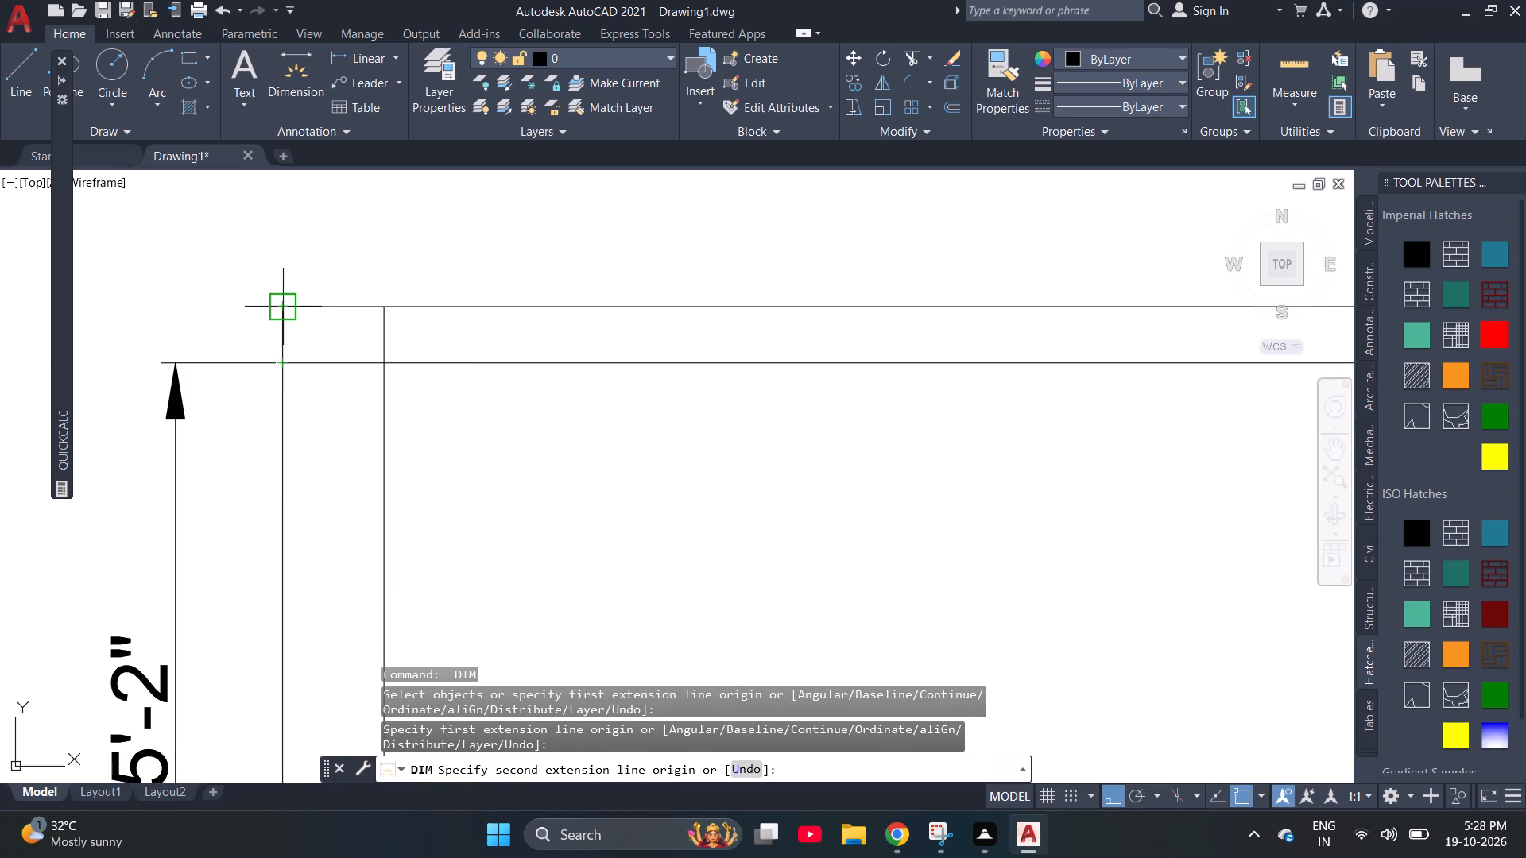
pyautogui.click(287, 311)
pyautogui.scroll(-2, 201, 343)
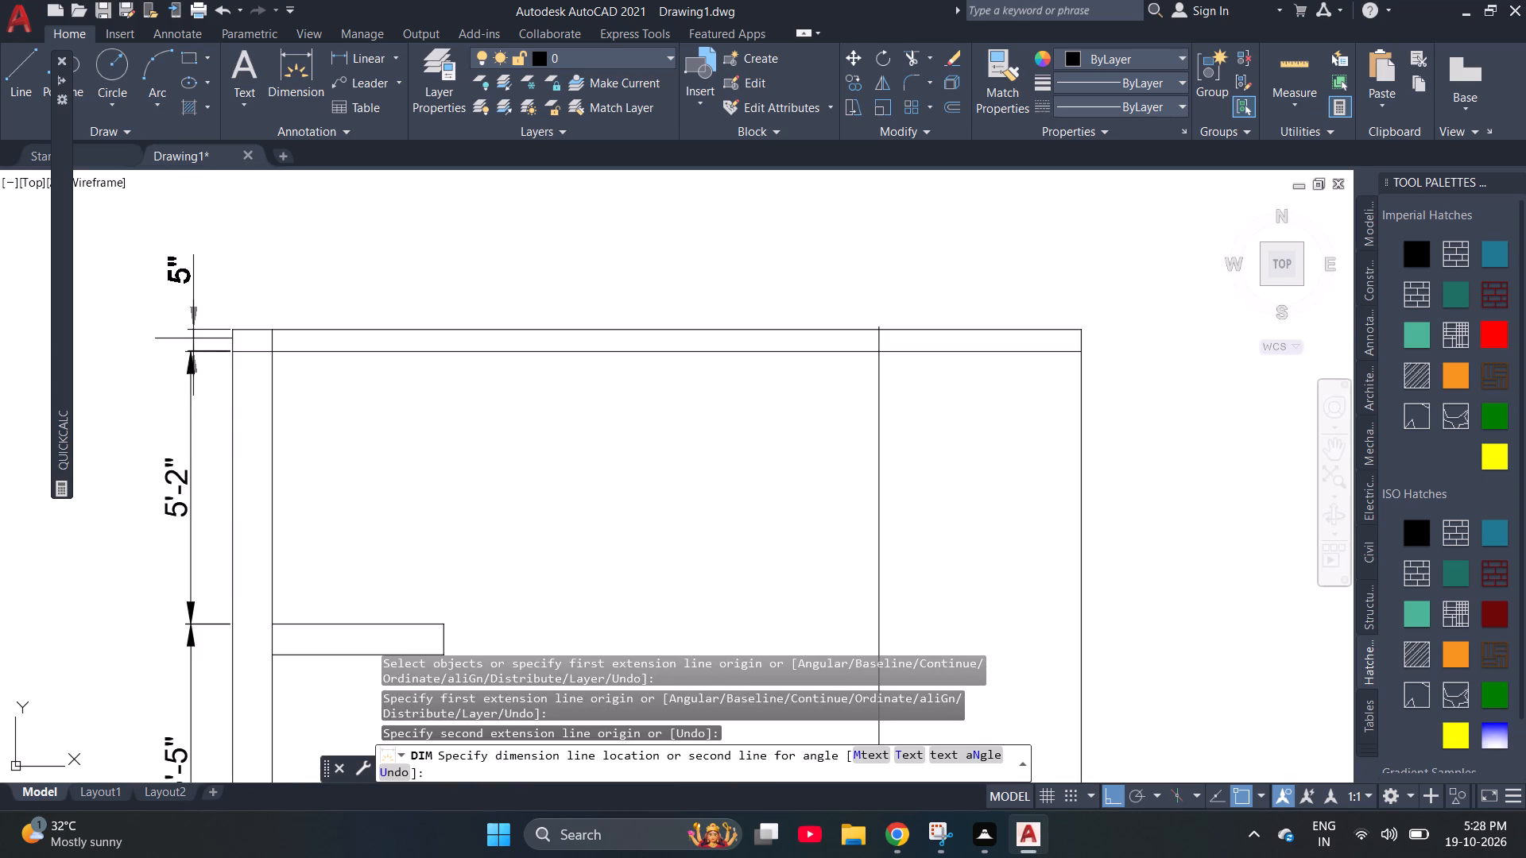
pyautogui.click(186, 341)
pyautogui.press('Escape')
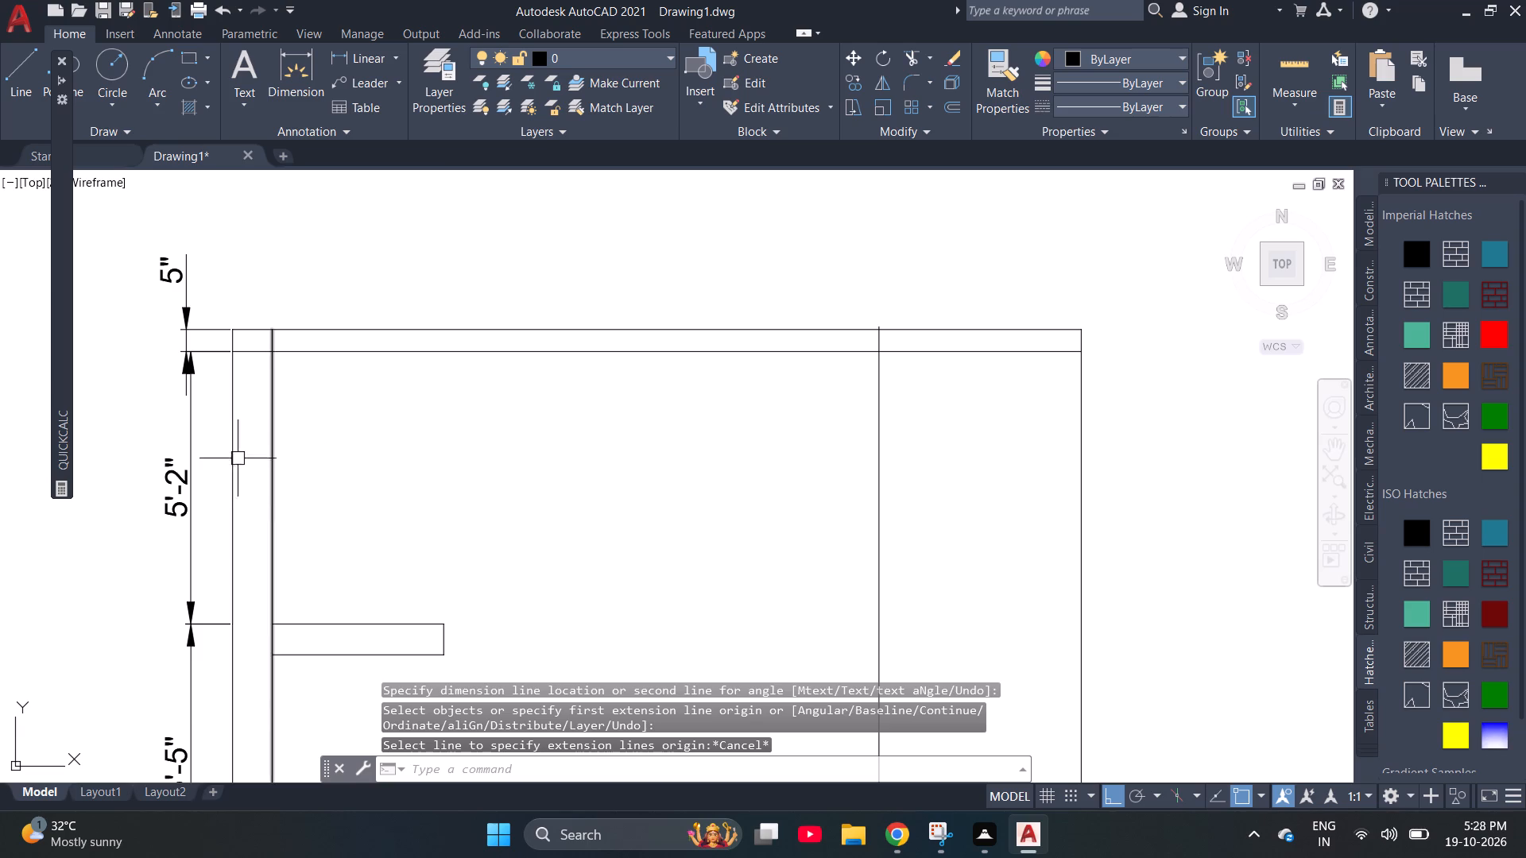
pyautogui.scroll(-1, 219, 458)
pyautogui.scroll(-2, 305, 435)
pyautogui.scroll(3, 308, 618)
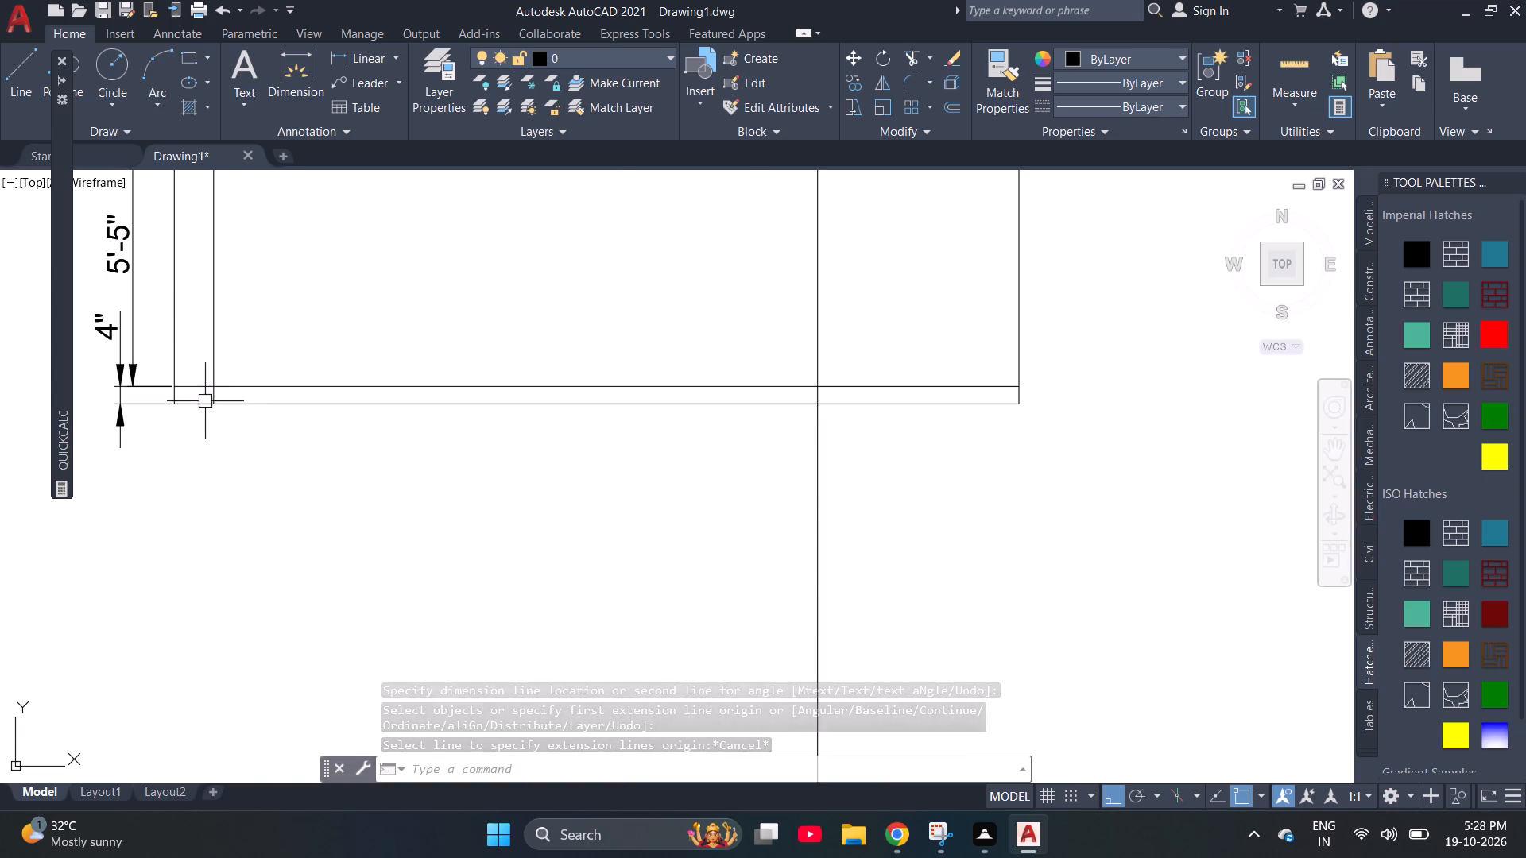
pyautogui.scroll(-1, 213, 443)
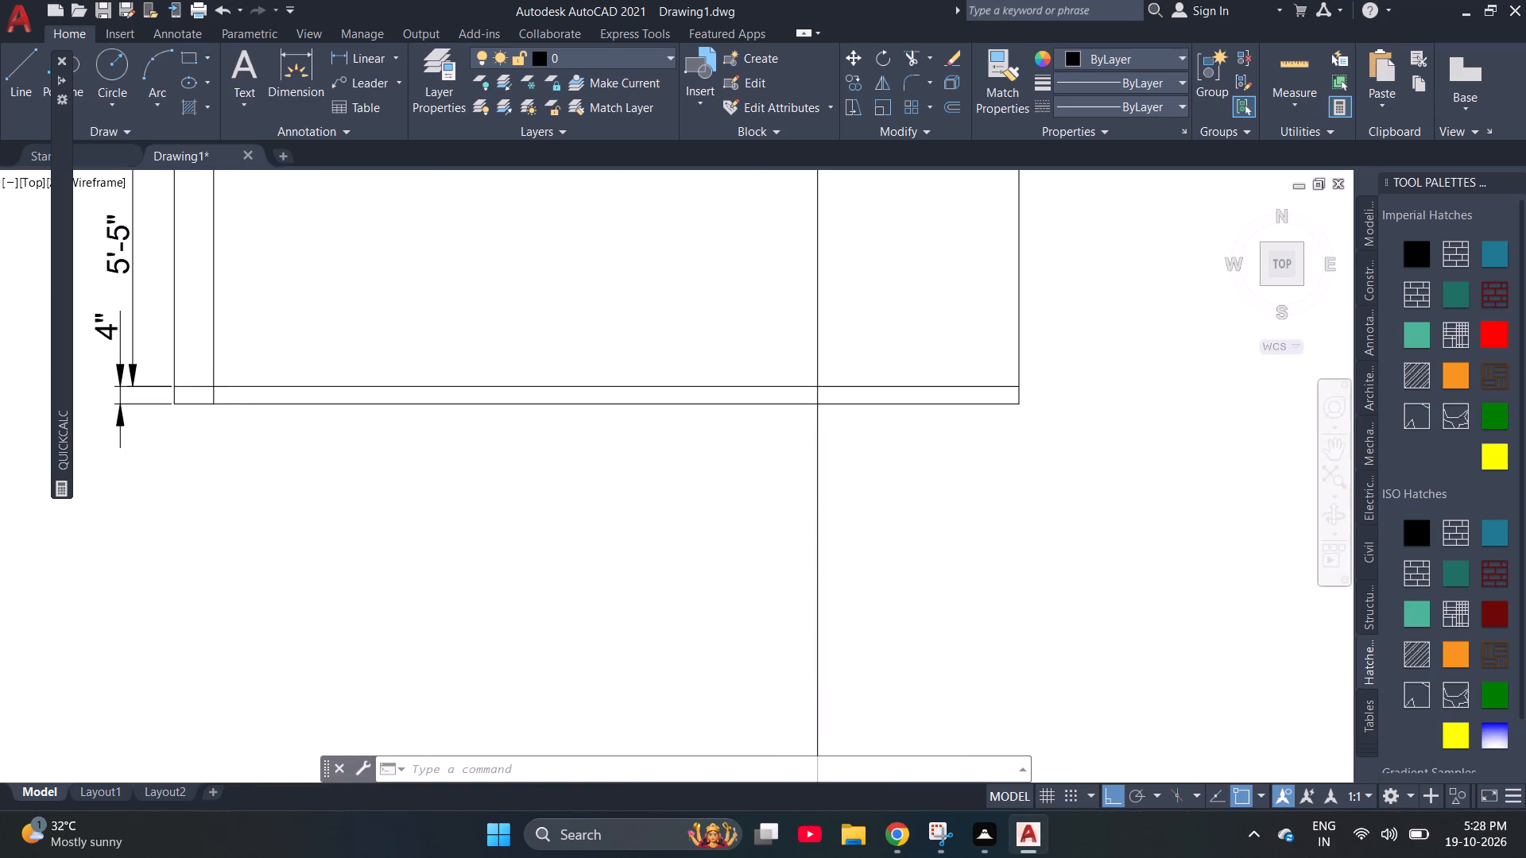
# Draw the first stair step from where the projection line meets the section's floor line: a 6" riser up, then an 11" tread toward the landing.
pyautogui.scroll(-1, 249, 551)
pyautogui.scroll(1, 230, 473)
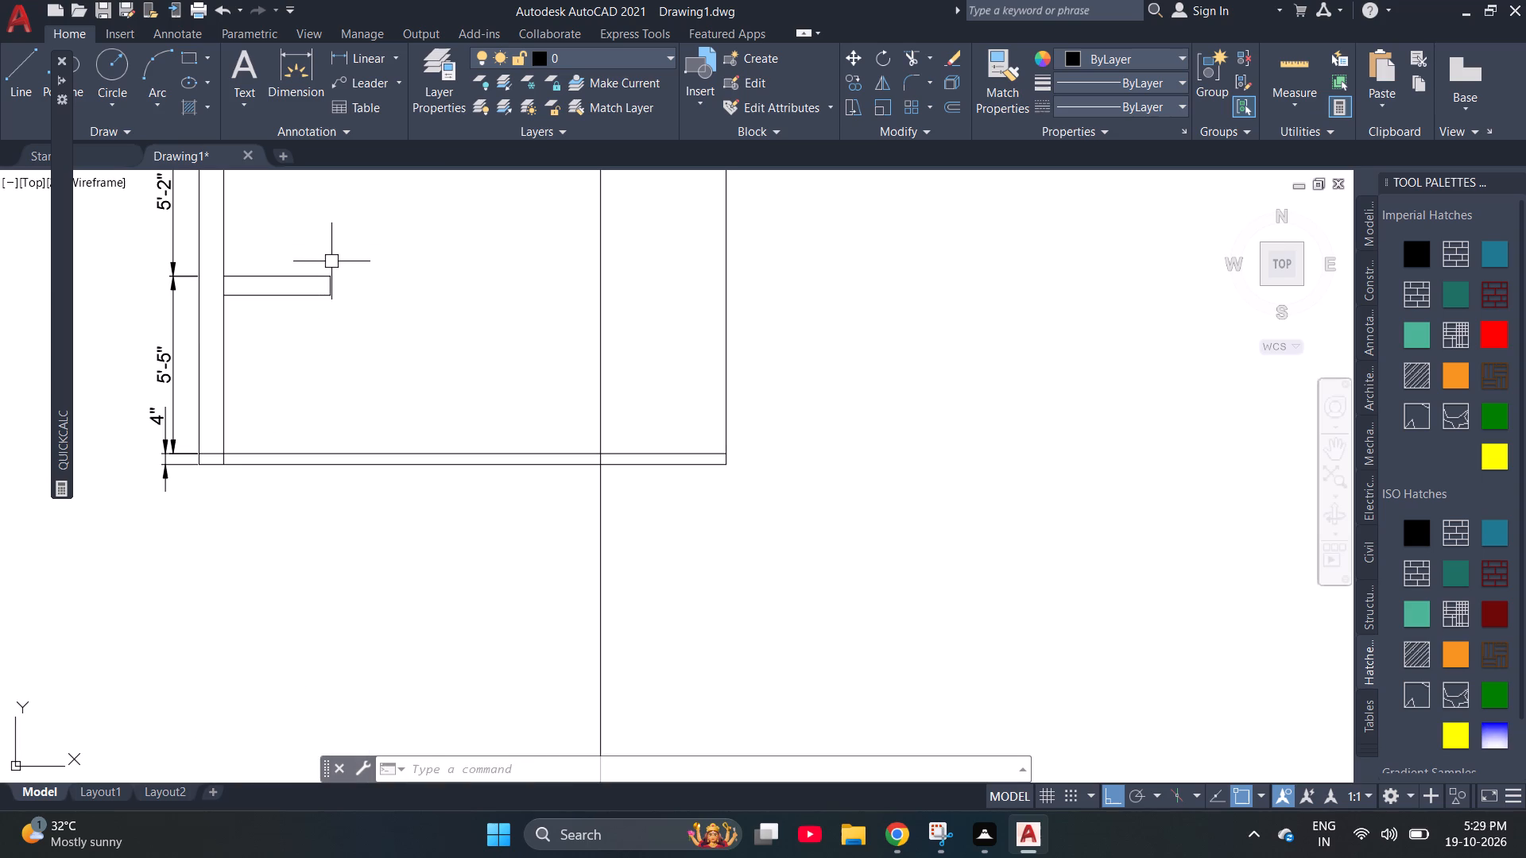
pyautogui.press('Escape')
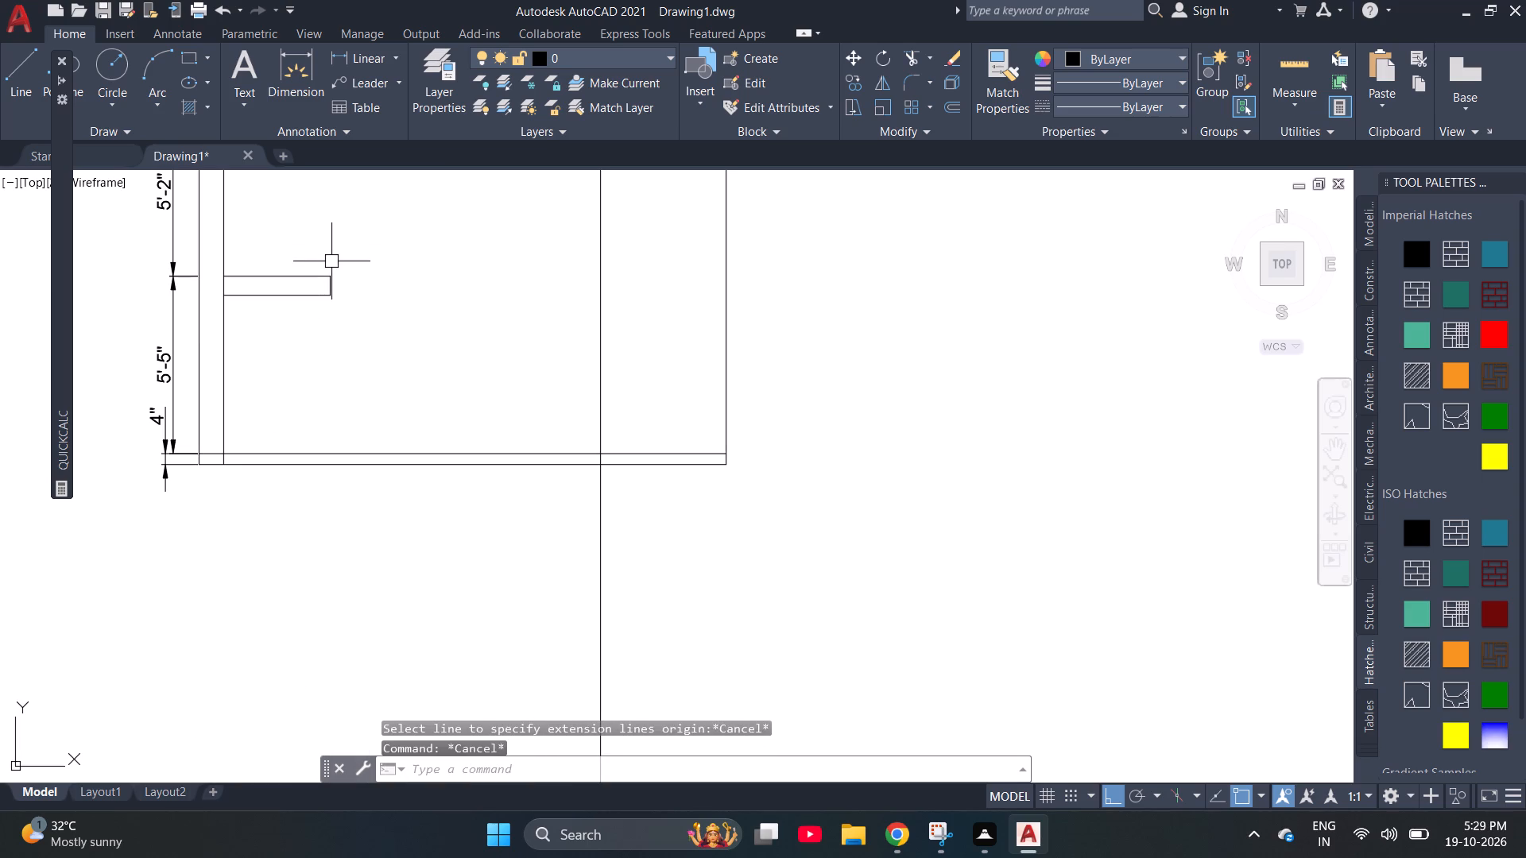
pyautogui.press('l')
pyautogui.press('space')
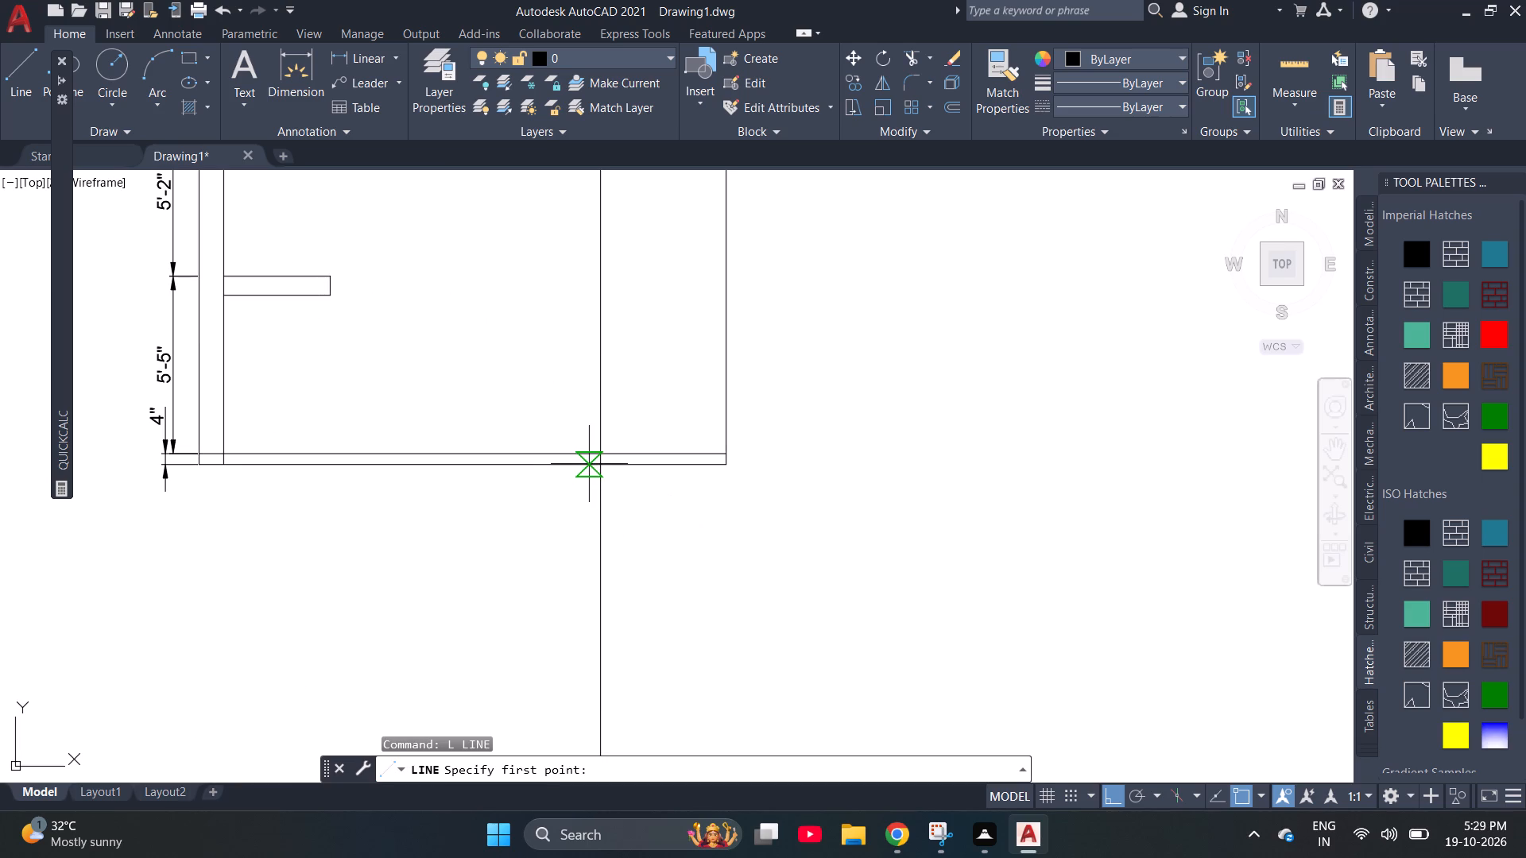
pyautogui.scroll(4, 591, 463)
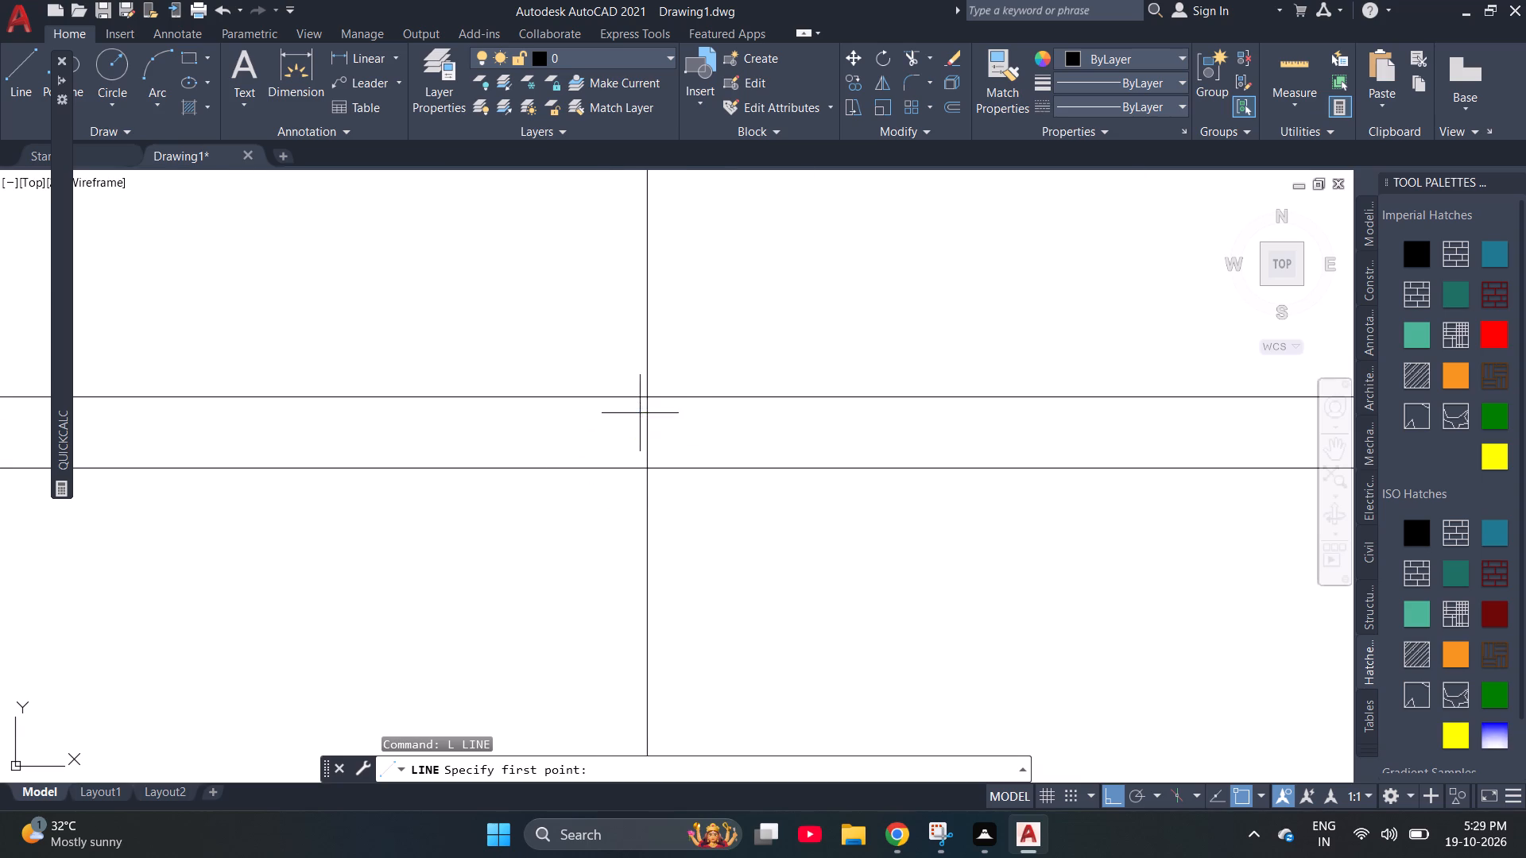
pyautogui.click(646, 398)
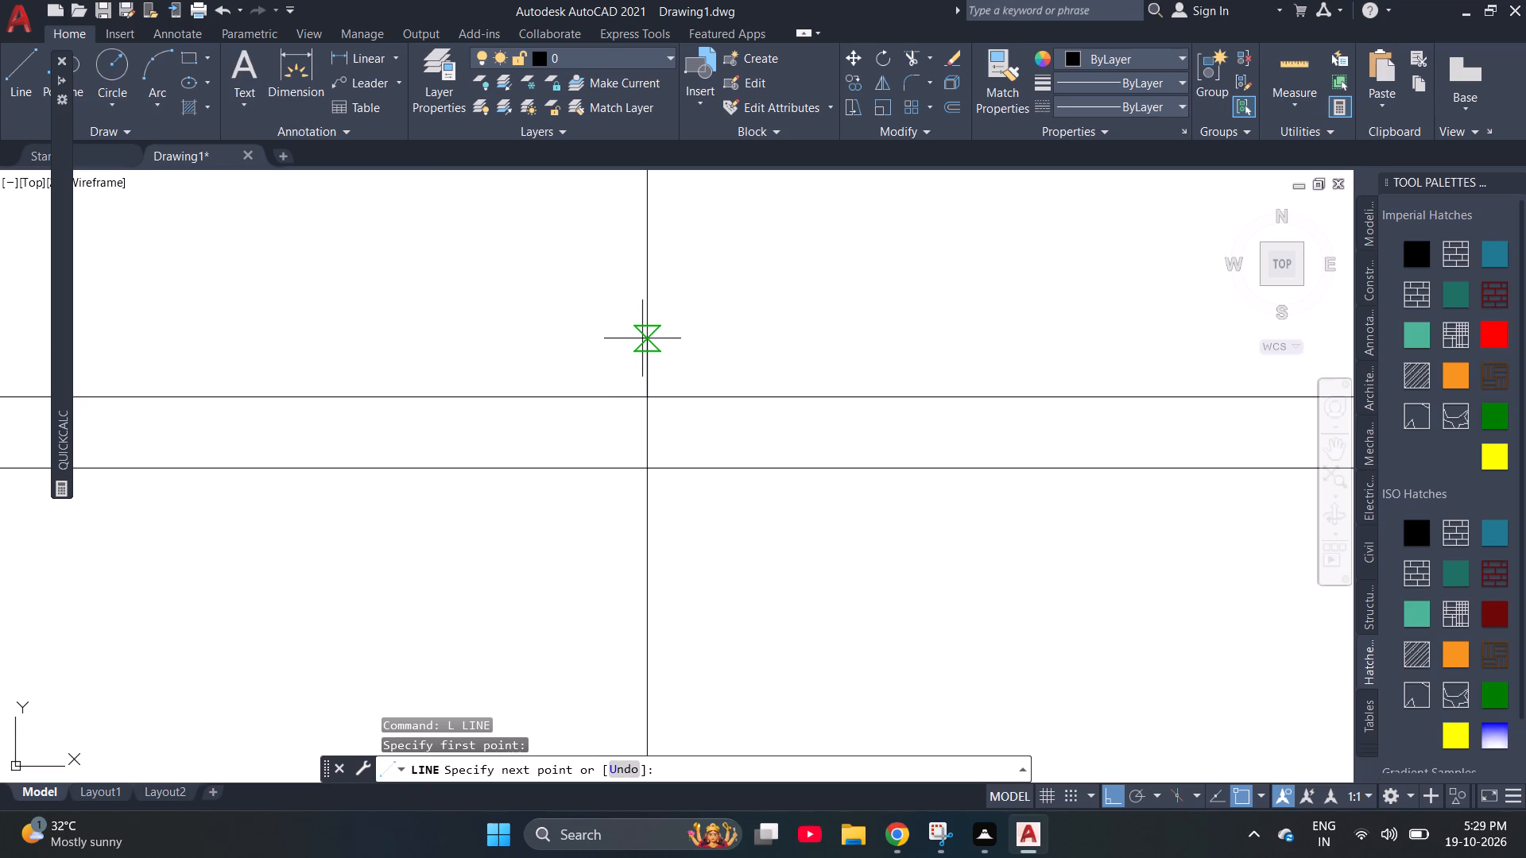
pyautogui.write('6"')
pyautogui.press('Return')
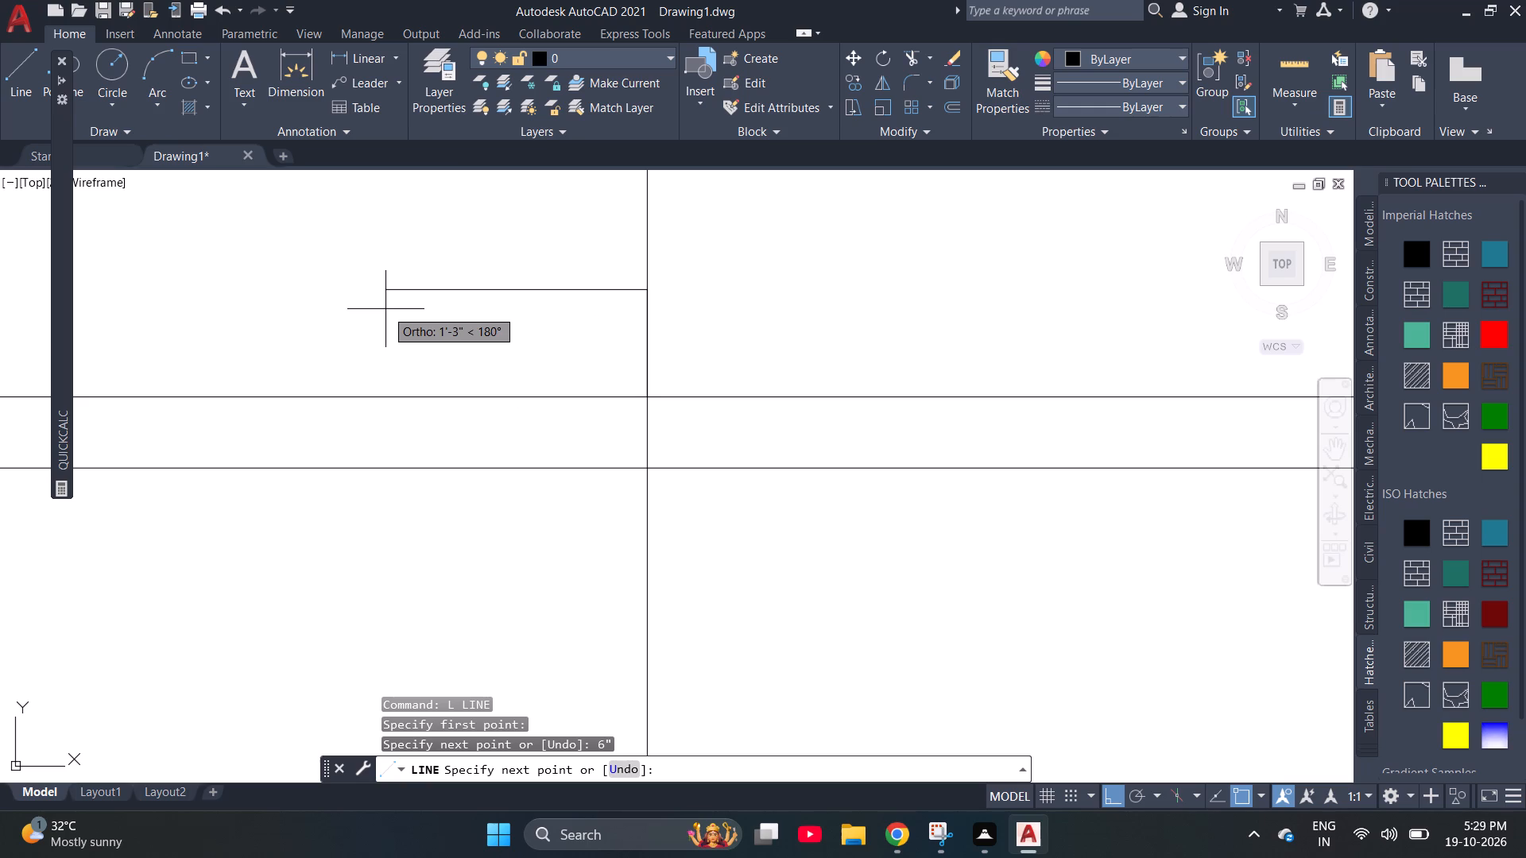
pyautogui.write('11"')
pyautogui.press('Return')
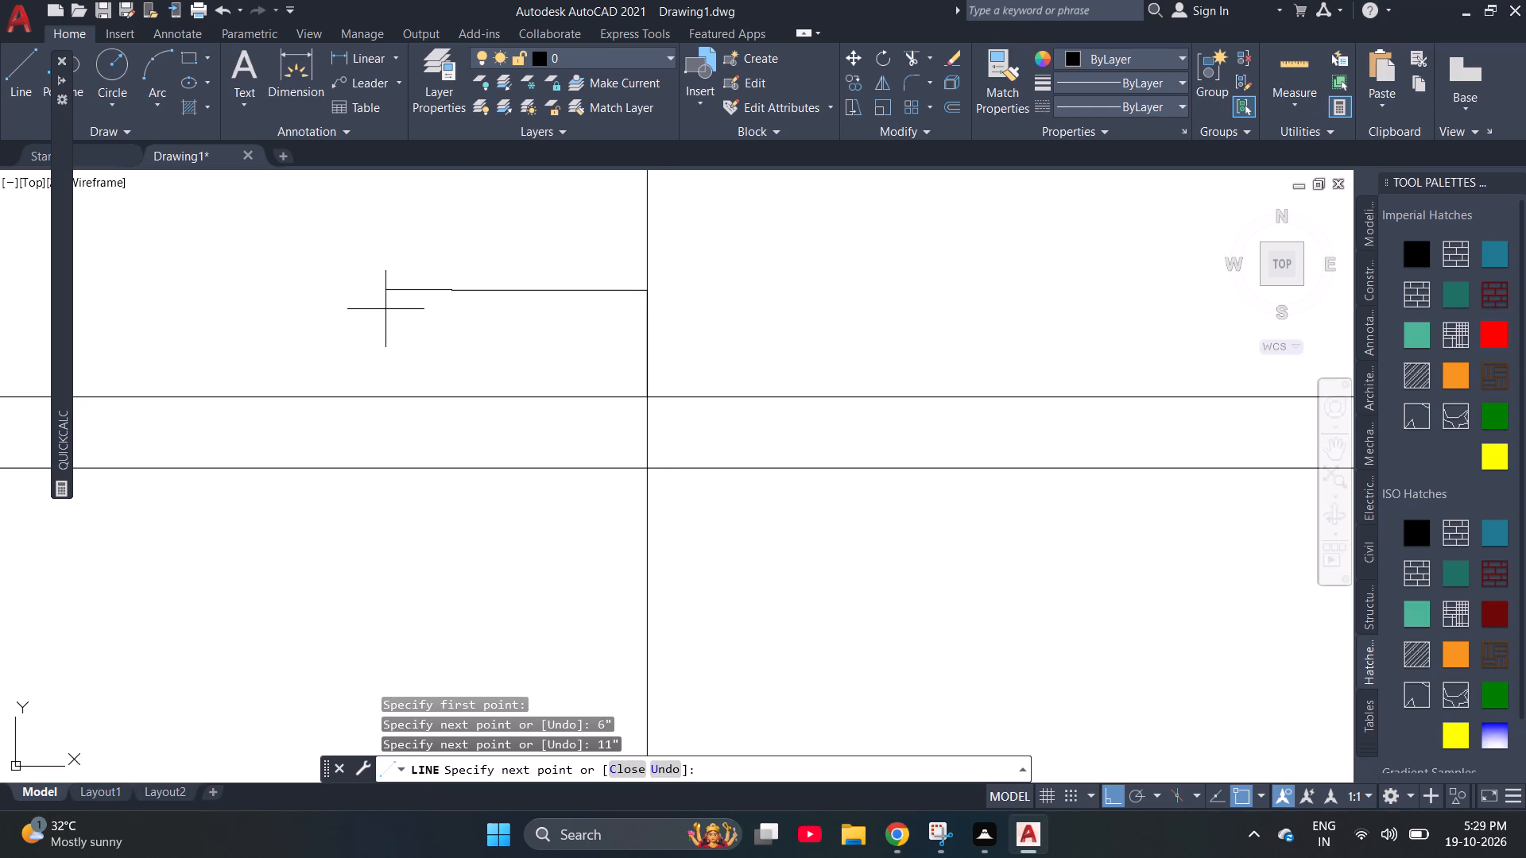
pyautogui.scroll(-2, 467, 271)
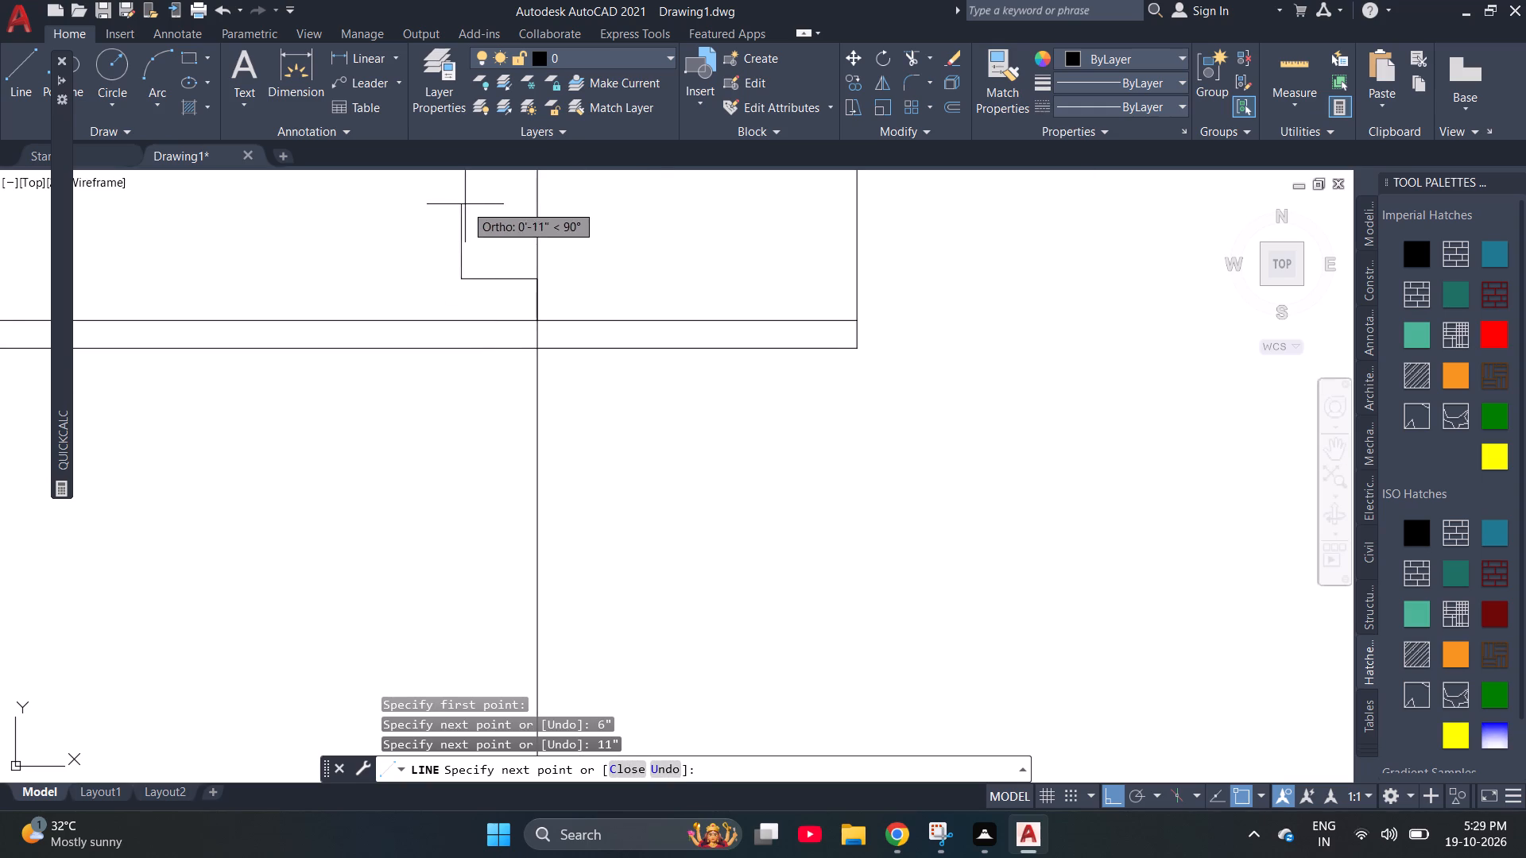
pyautogui.scroll(-1, 495, 368)
pyautogui.scroll(-3, 463, 286)
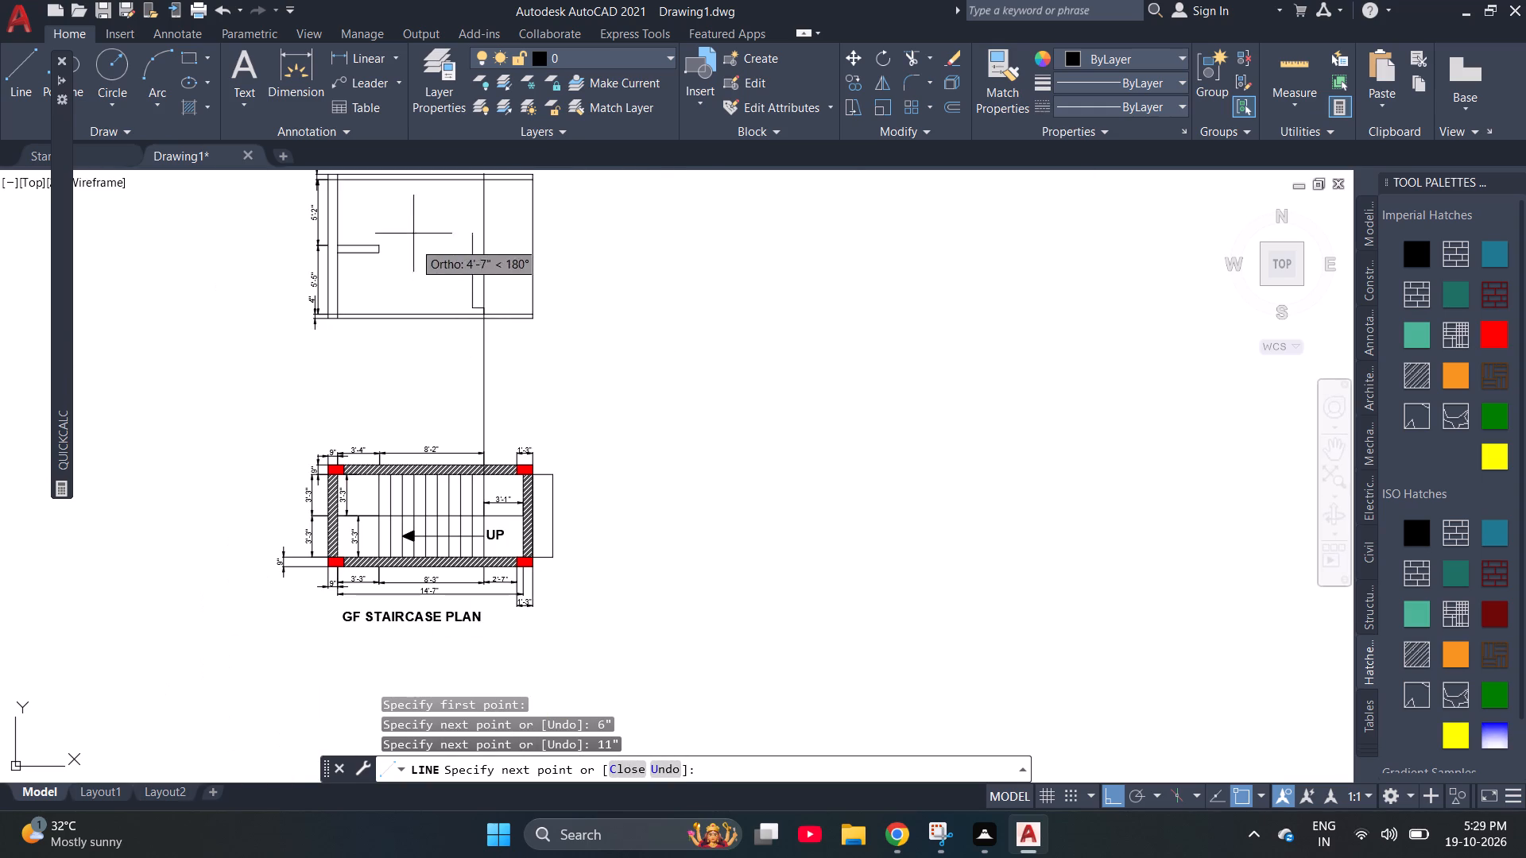
pyautogui.scroll(2, 361, 177)
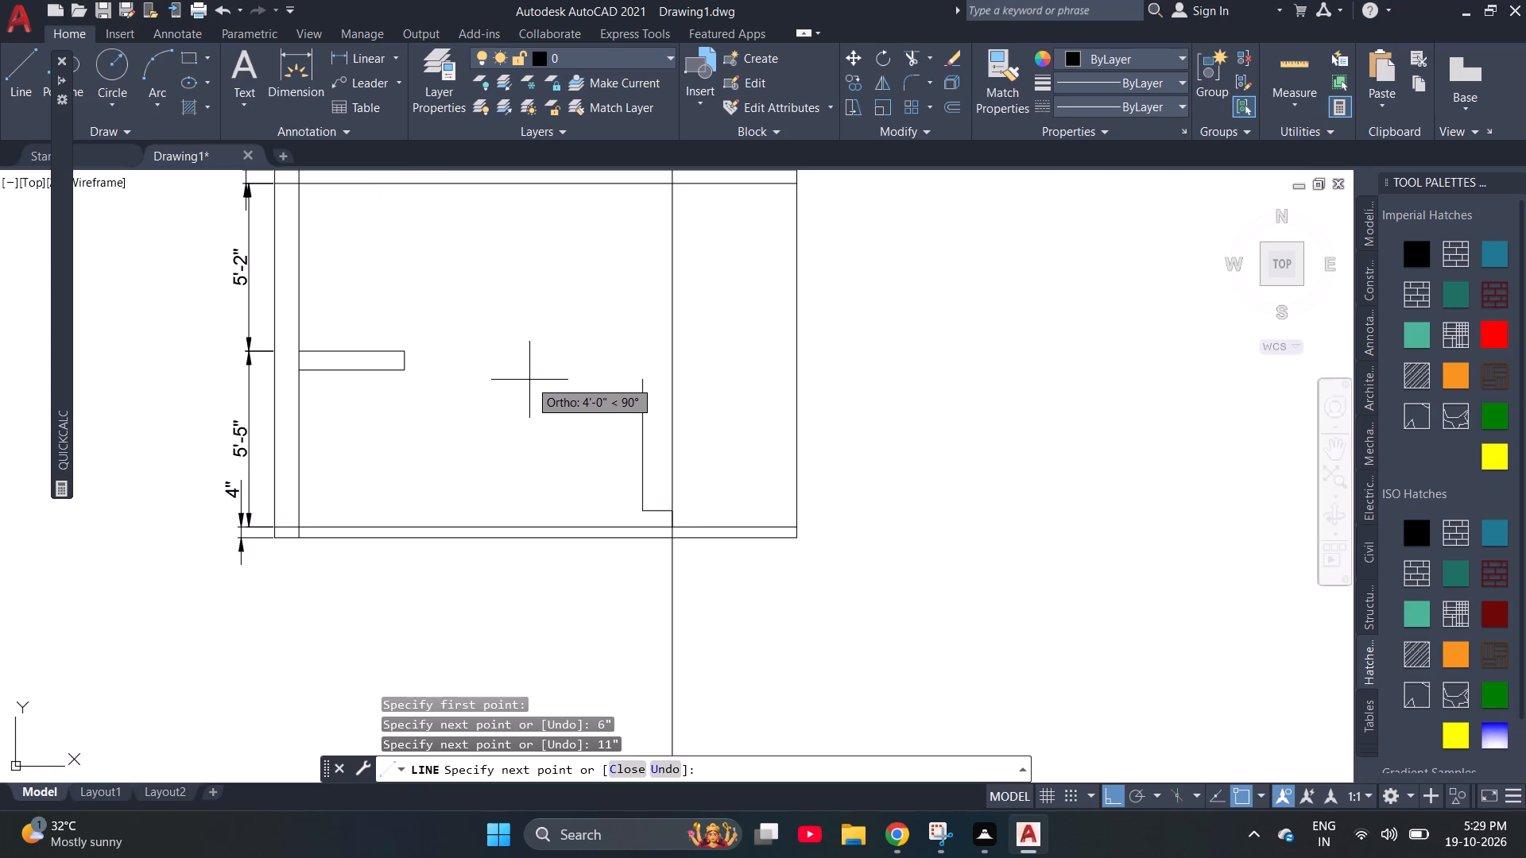
pyautogui.press('Escape')
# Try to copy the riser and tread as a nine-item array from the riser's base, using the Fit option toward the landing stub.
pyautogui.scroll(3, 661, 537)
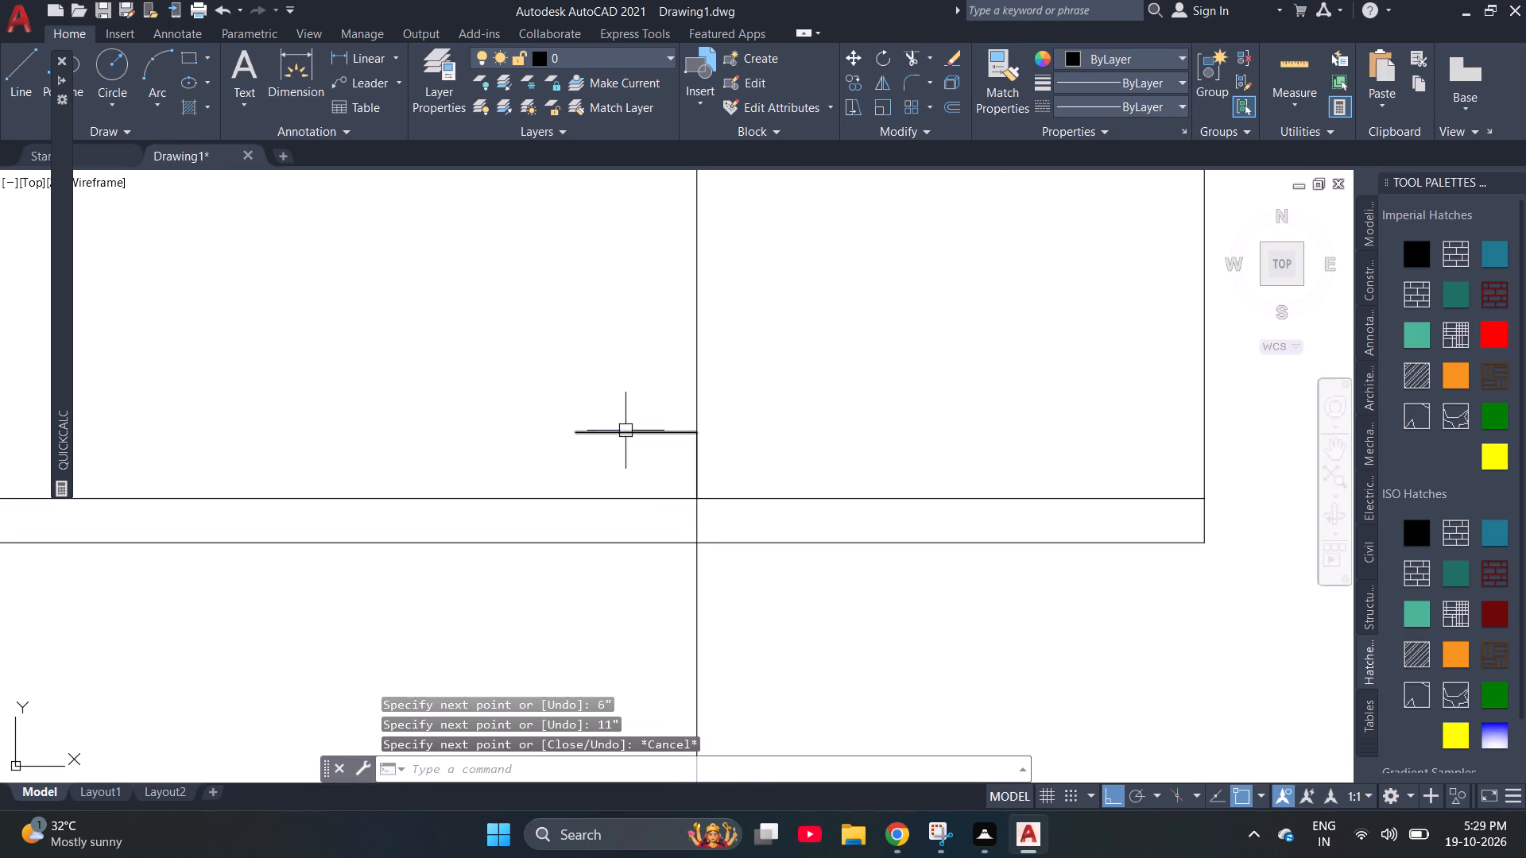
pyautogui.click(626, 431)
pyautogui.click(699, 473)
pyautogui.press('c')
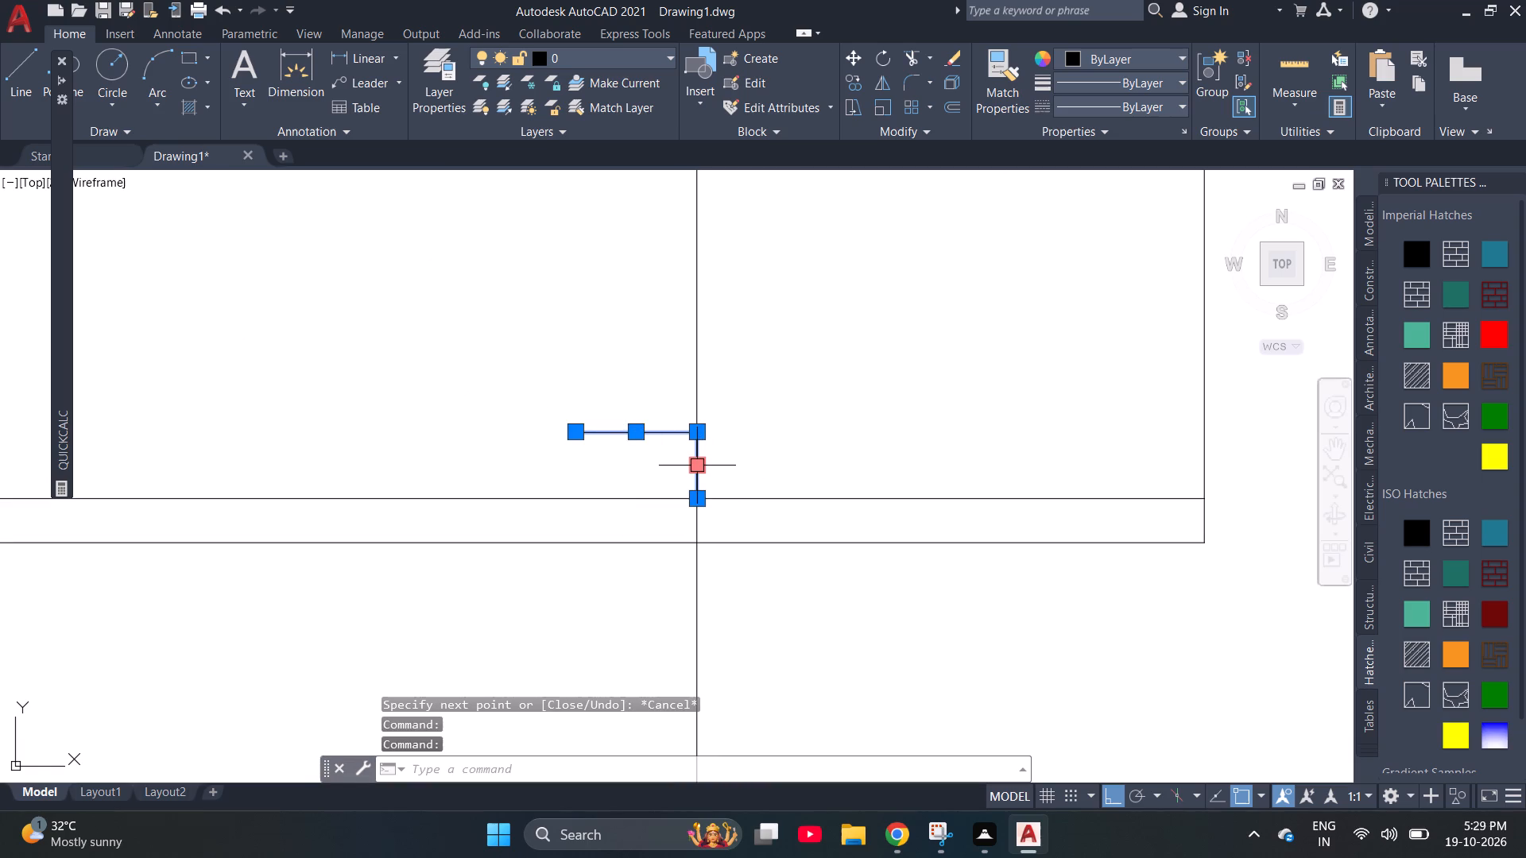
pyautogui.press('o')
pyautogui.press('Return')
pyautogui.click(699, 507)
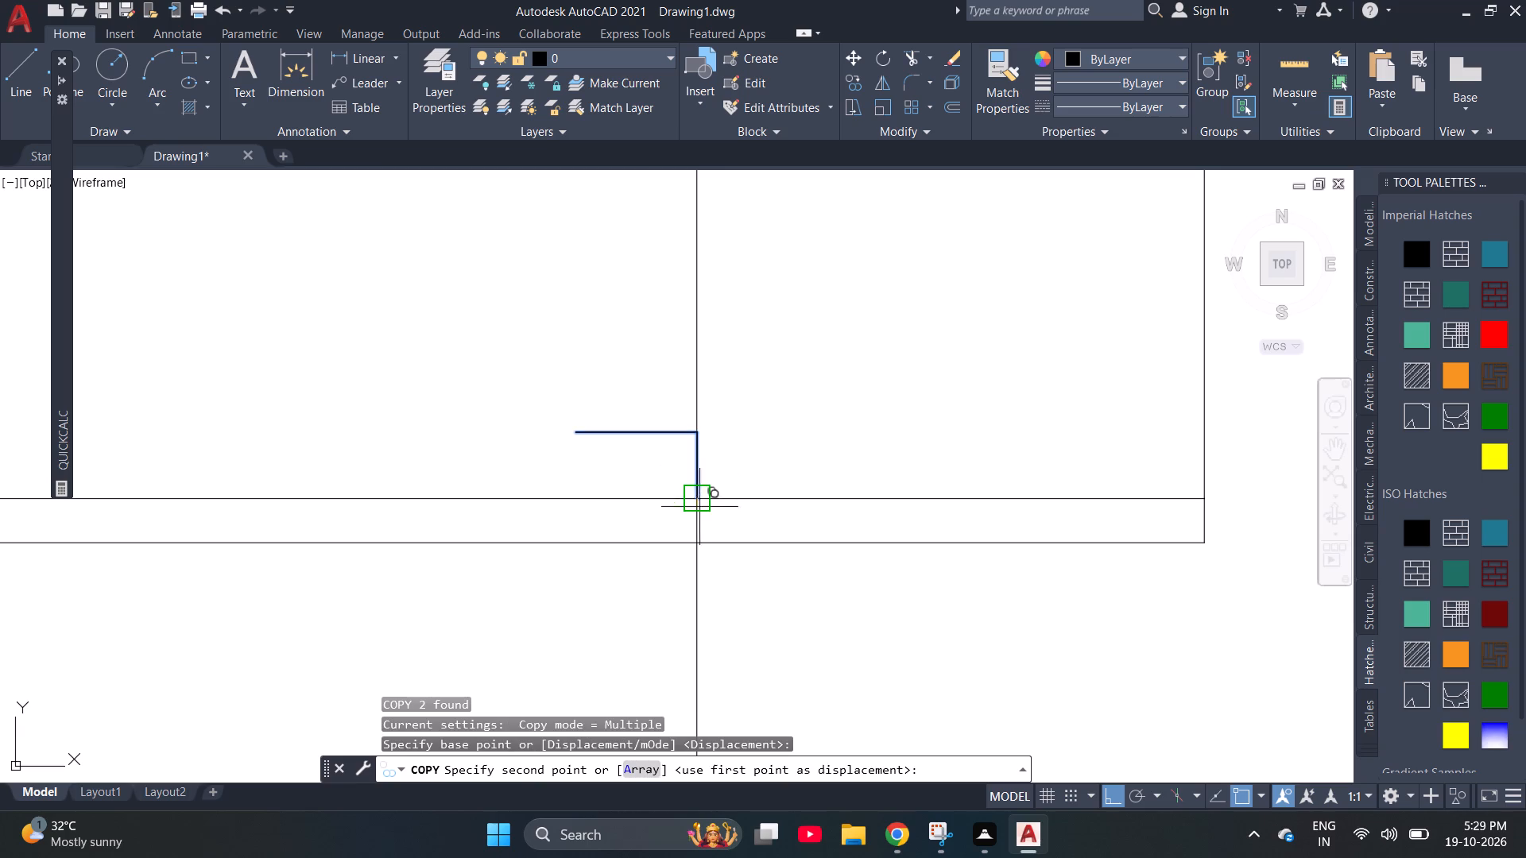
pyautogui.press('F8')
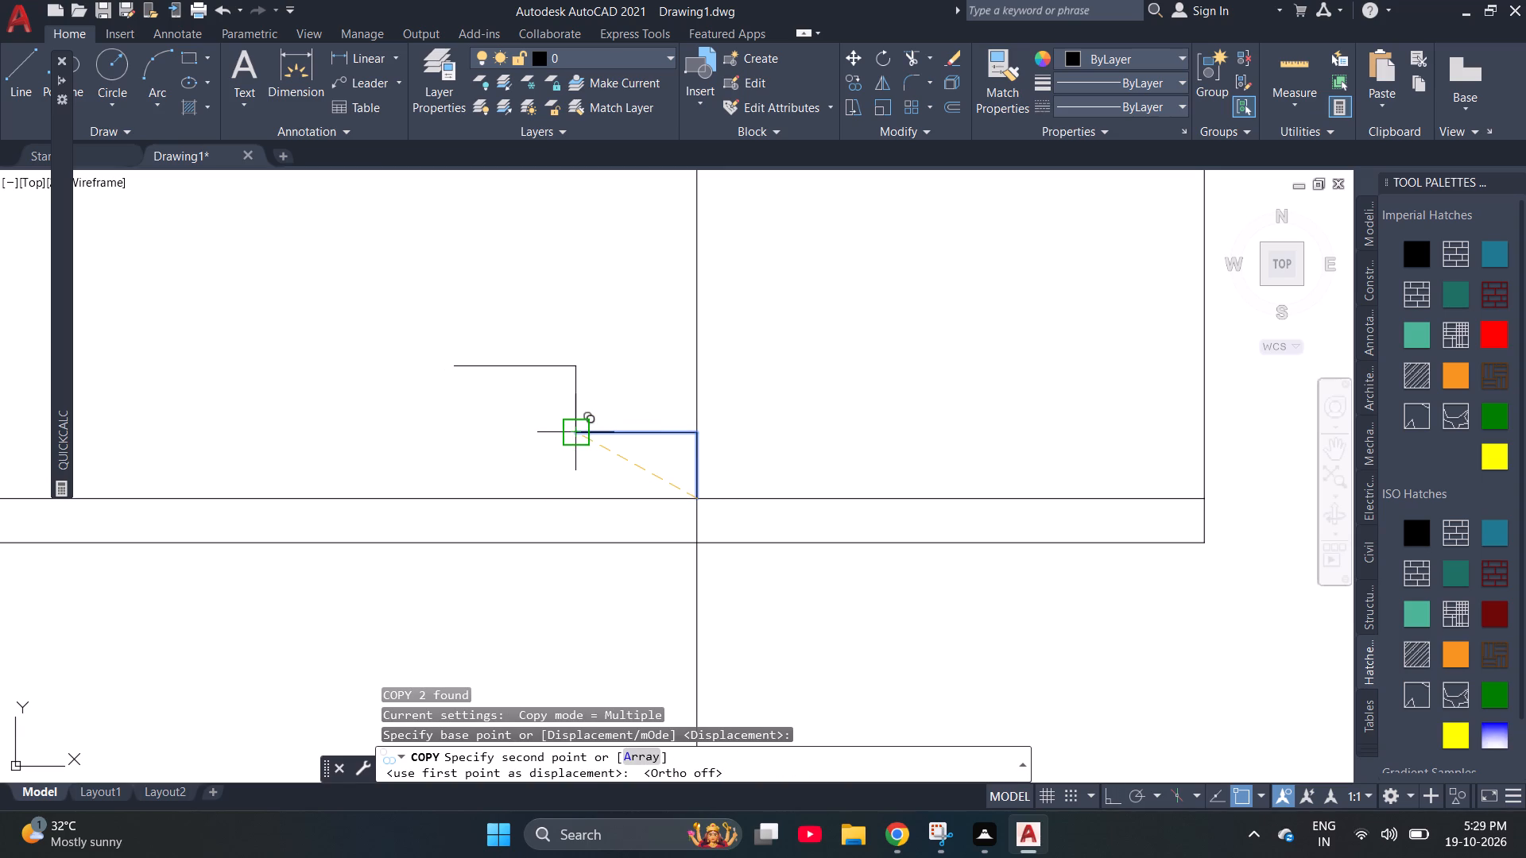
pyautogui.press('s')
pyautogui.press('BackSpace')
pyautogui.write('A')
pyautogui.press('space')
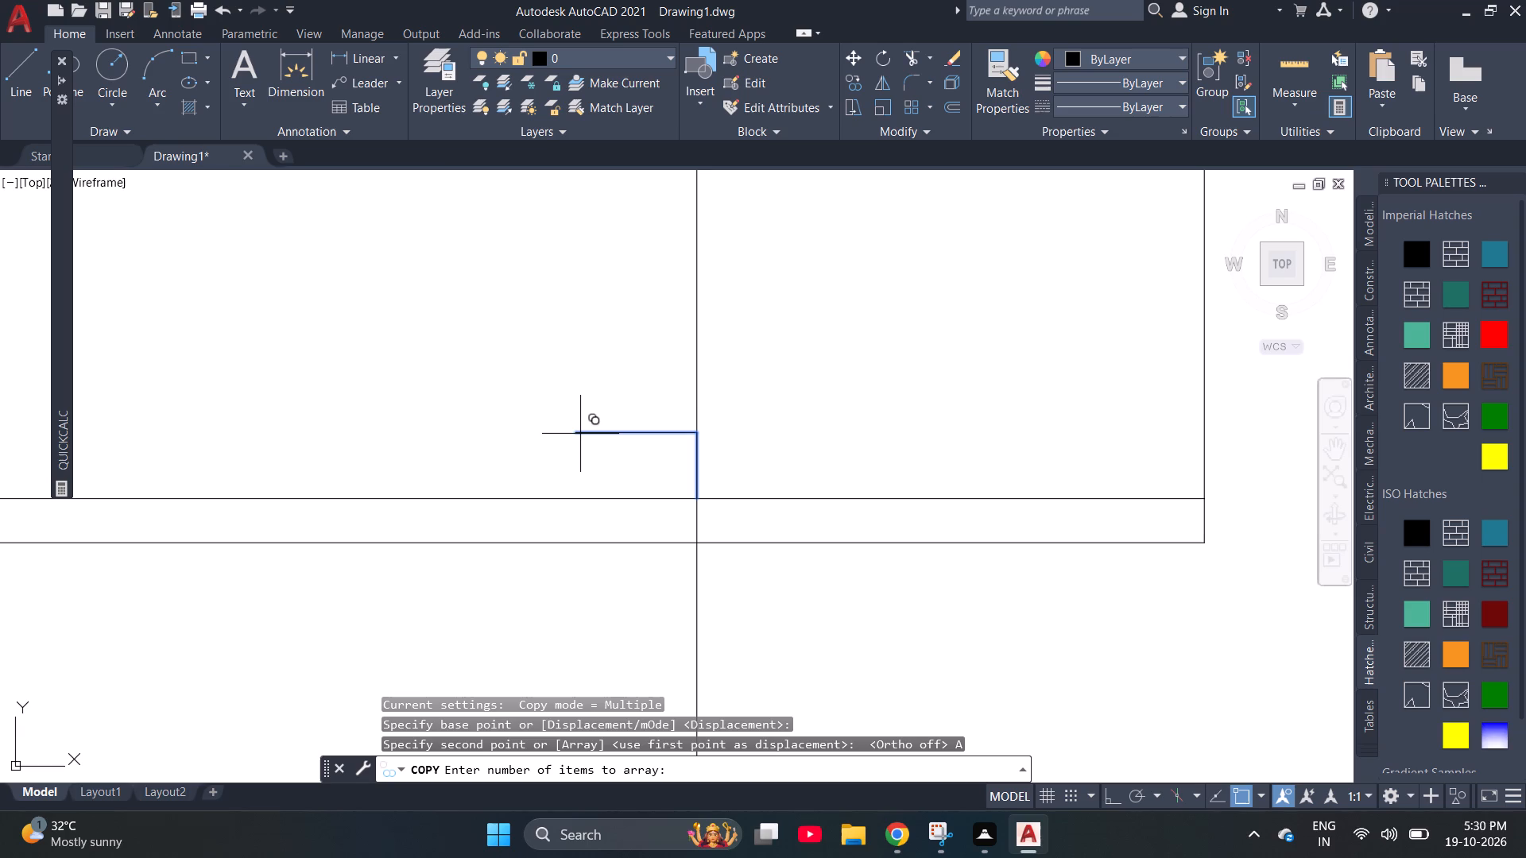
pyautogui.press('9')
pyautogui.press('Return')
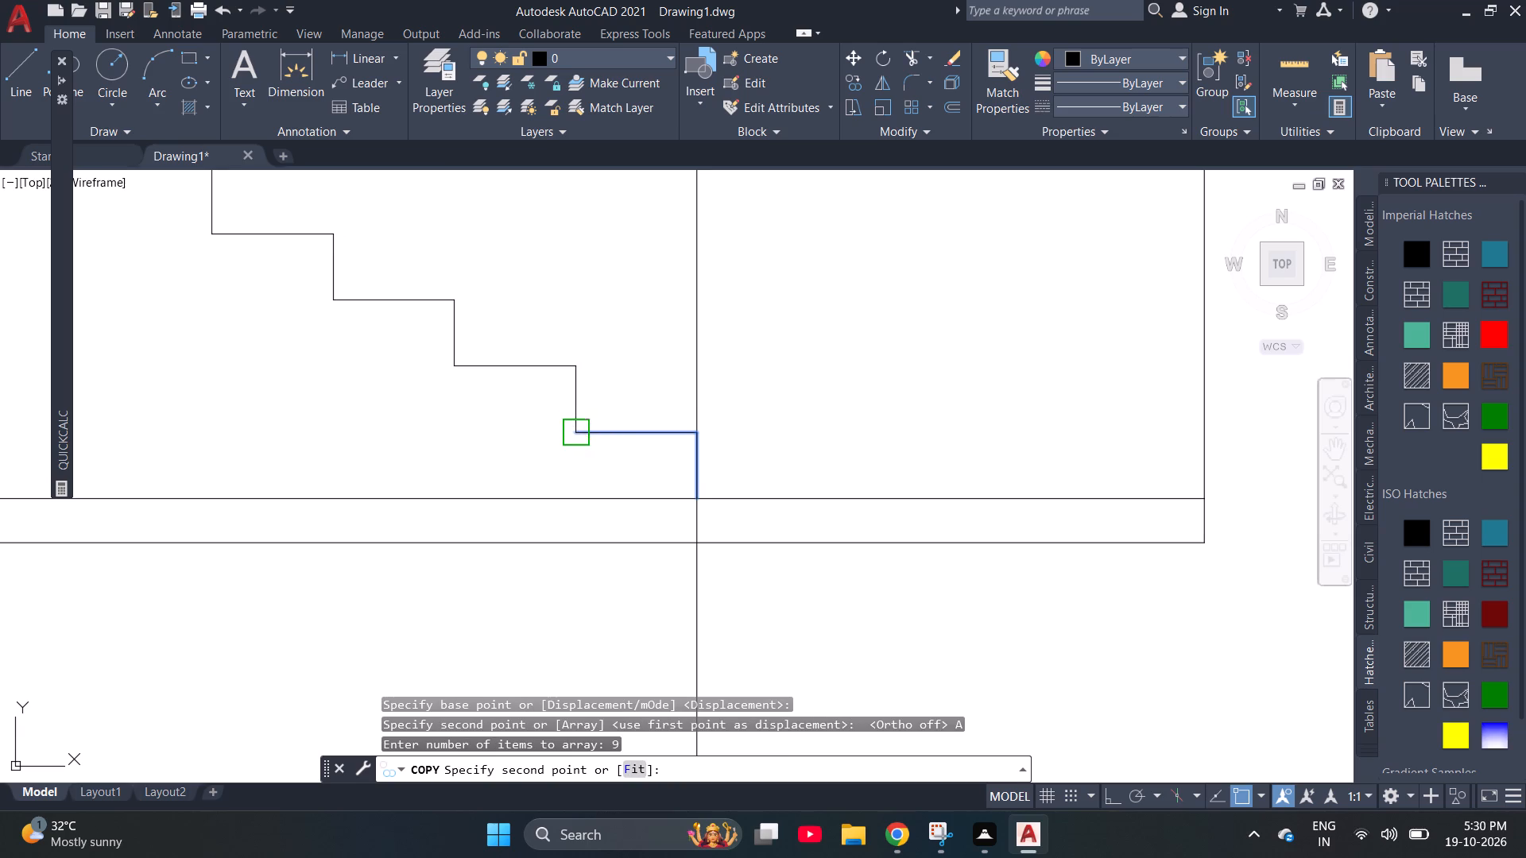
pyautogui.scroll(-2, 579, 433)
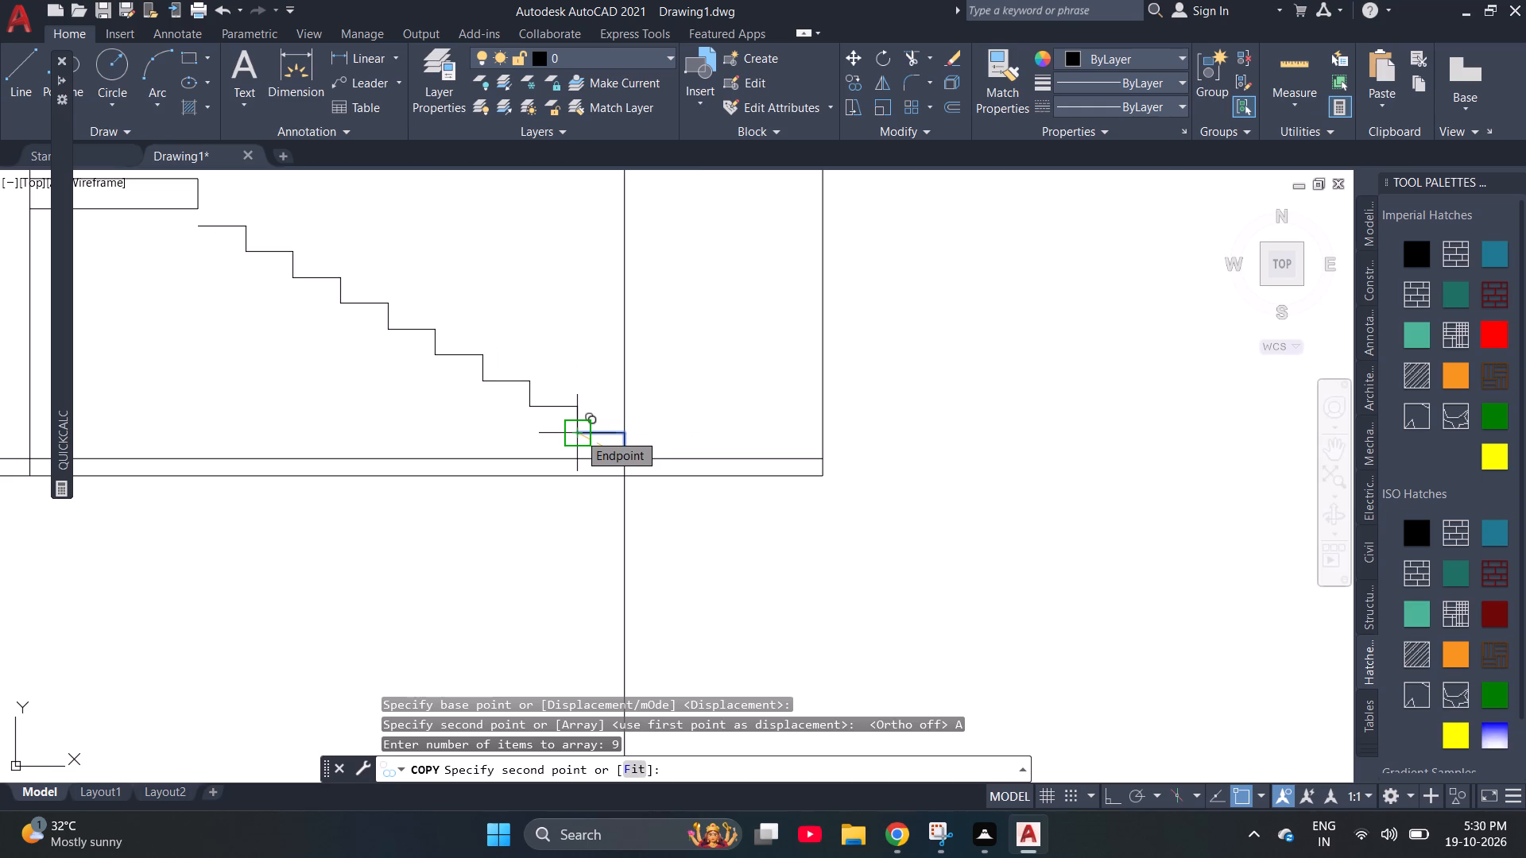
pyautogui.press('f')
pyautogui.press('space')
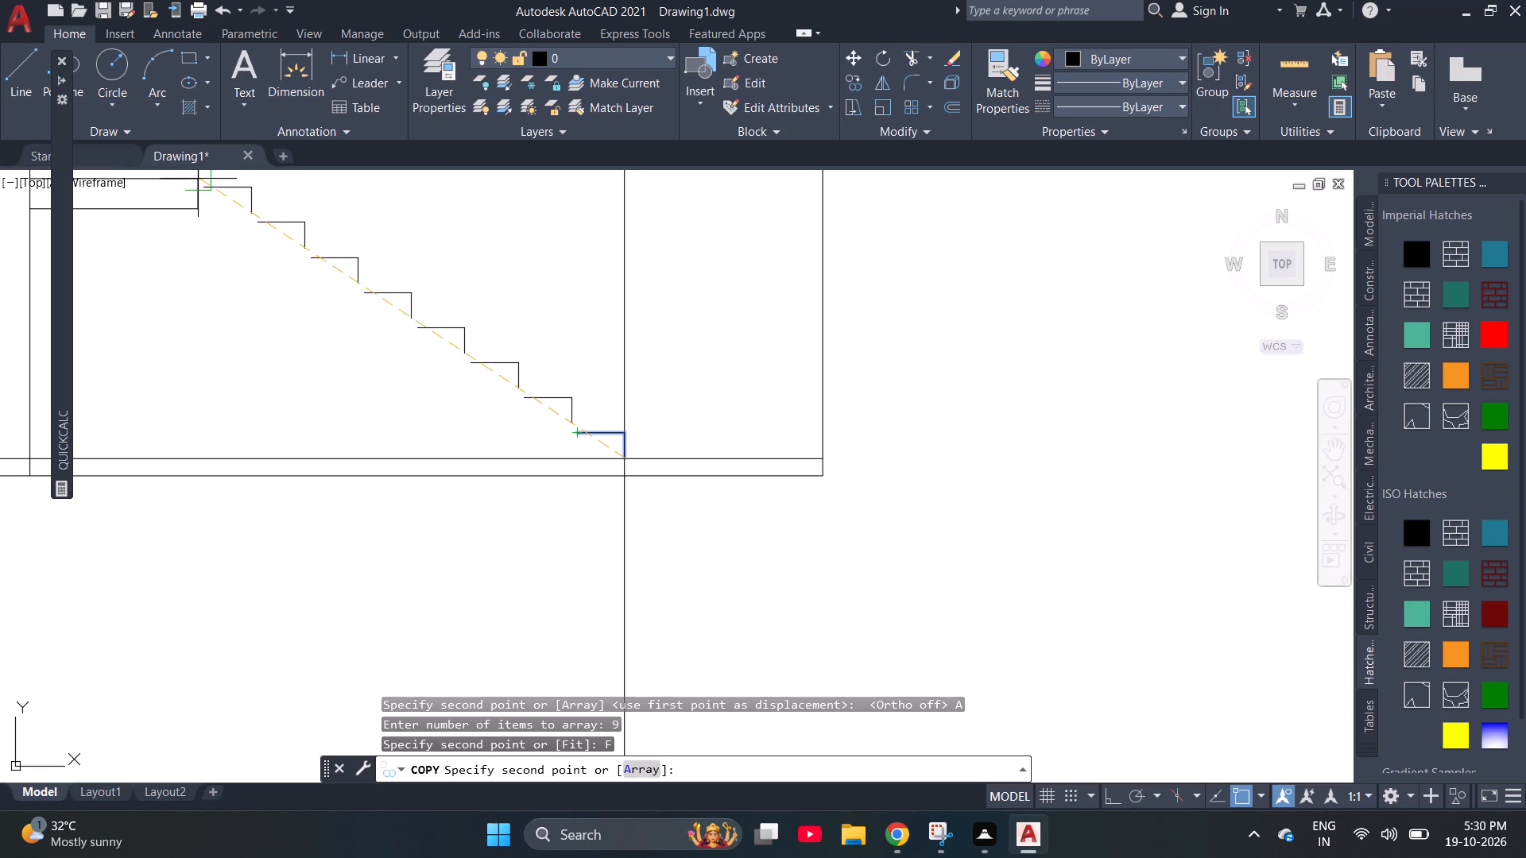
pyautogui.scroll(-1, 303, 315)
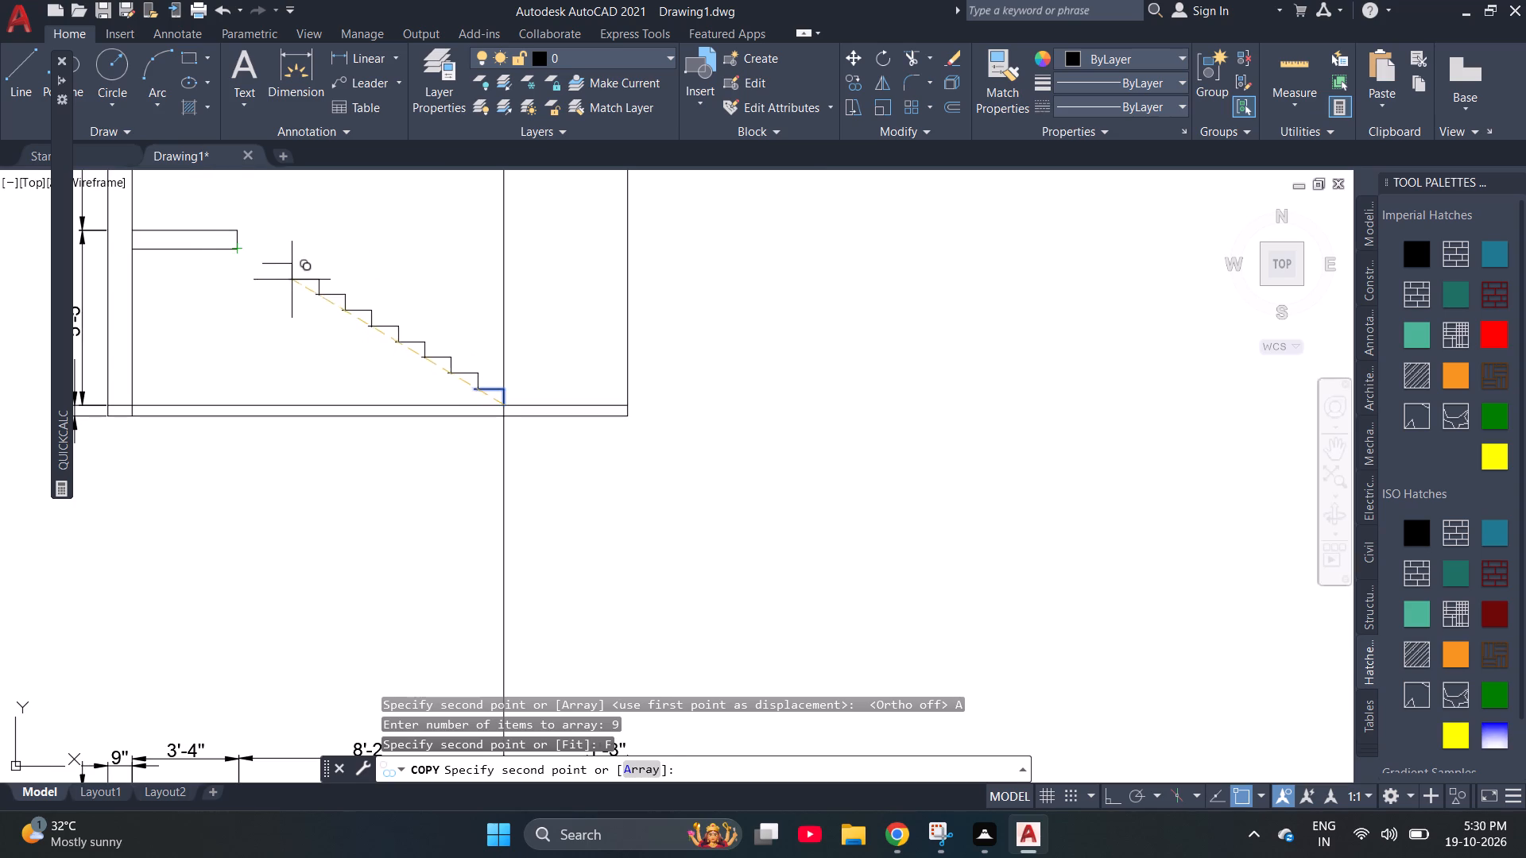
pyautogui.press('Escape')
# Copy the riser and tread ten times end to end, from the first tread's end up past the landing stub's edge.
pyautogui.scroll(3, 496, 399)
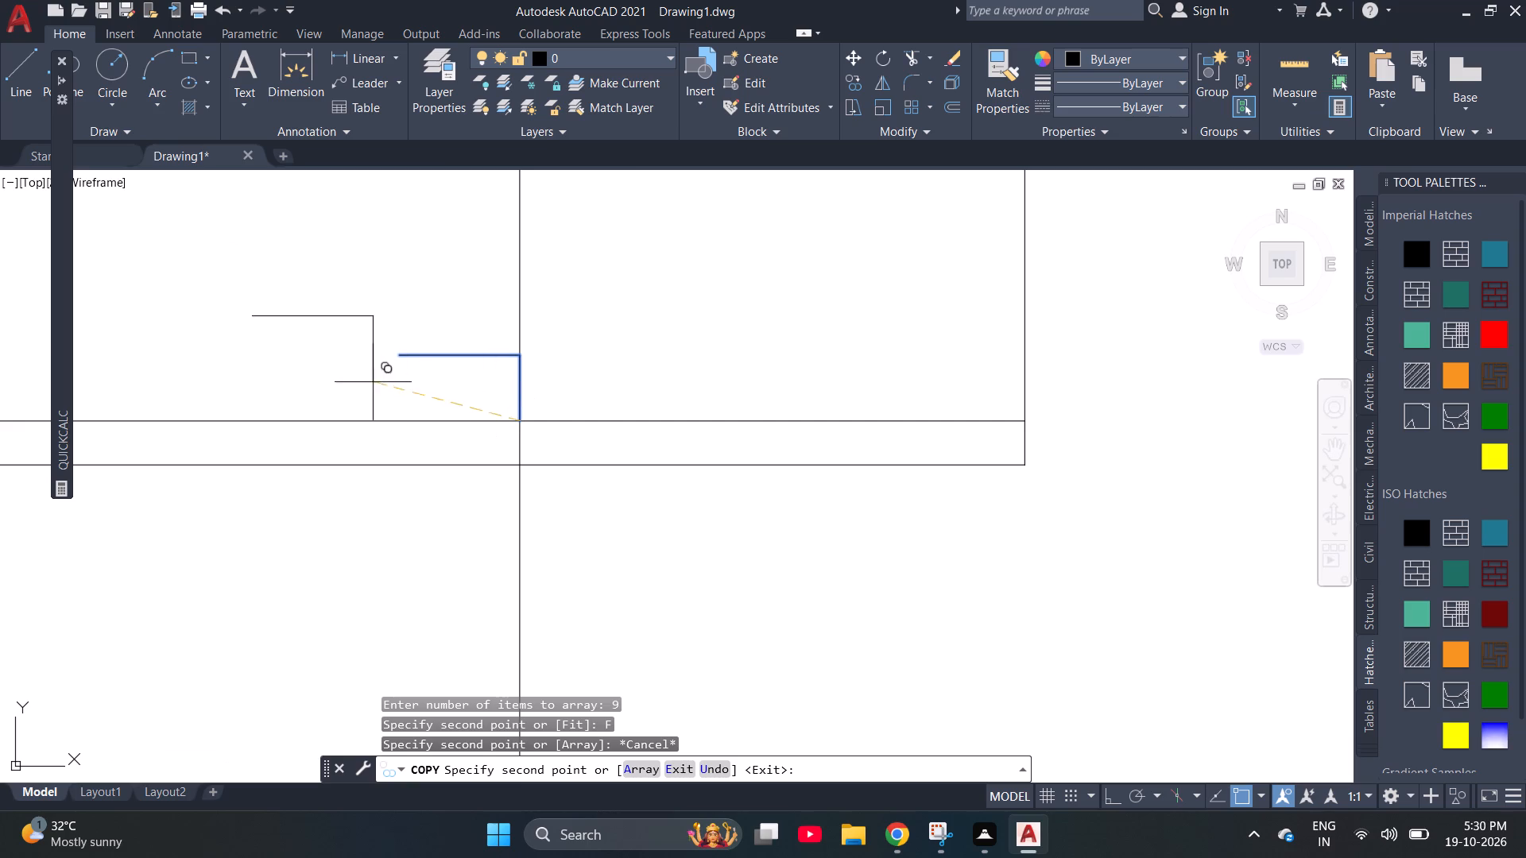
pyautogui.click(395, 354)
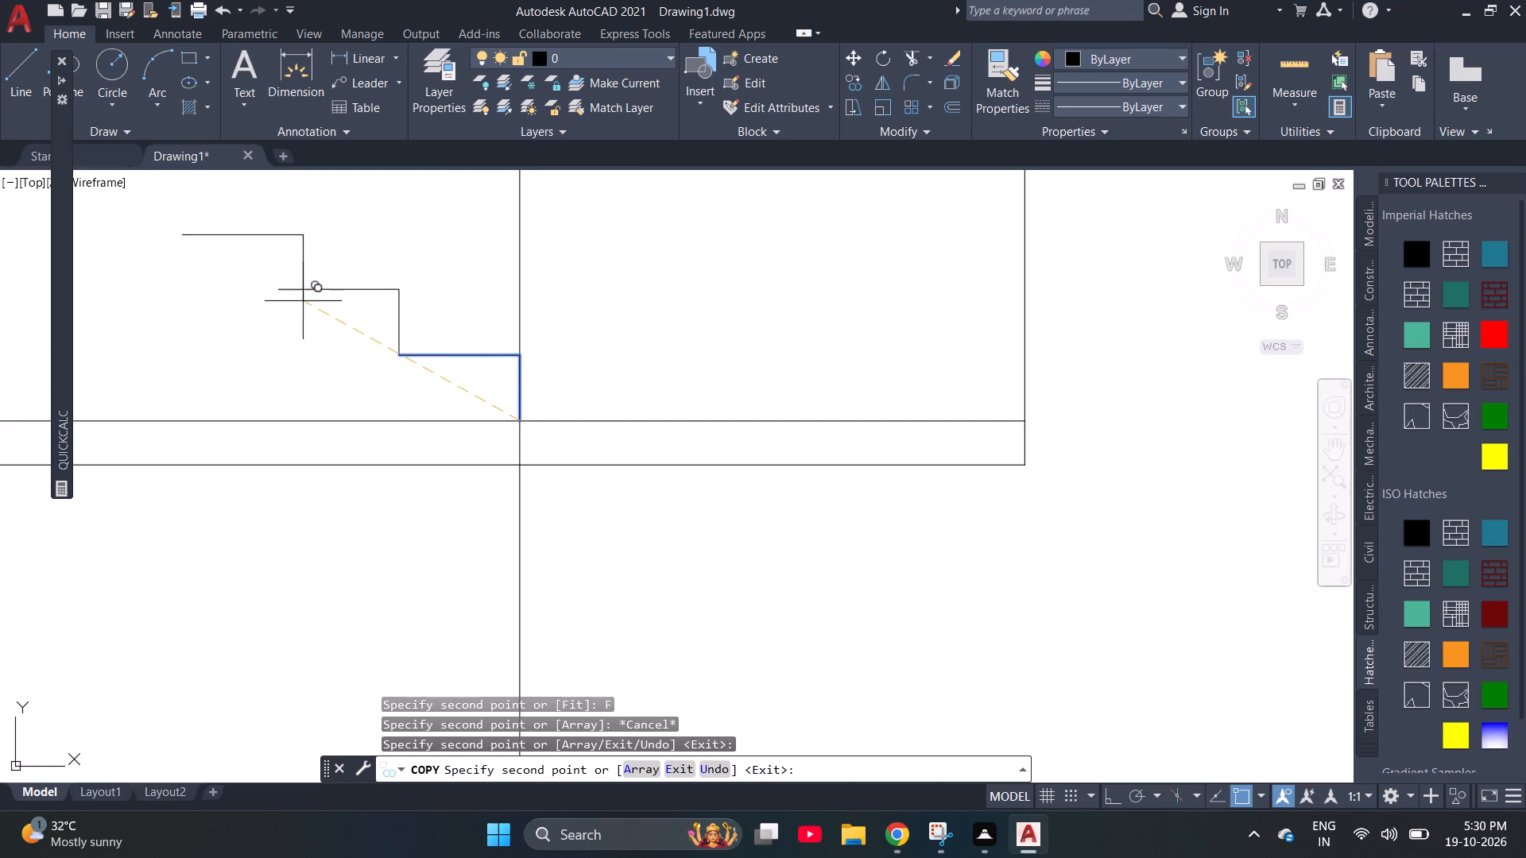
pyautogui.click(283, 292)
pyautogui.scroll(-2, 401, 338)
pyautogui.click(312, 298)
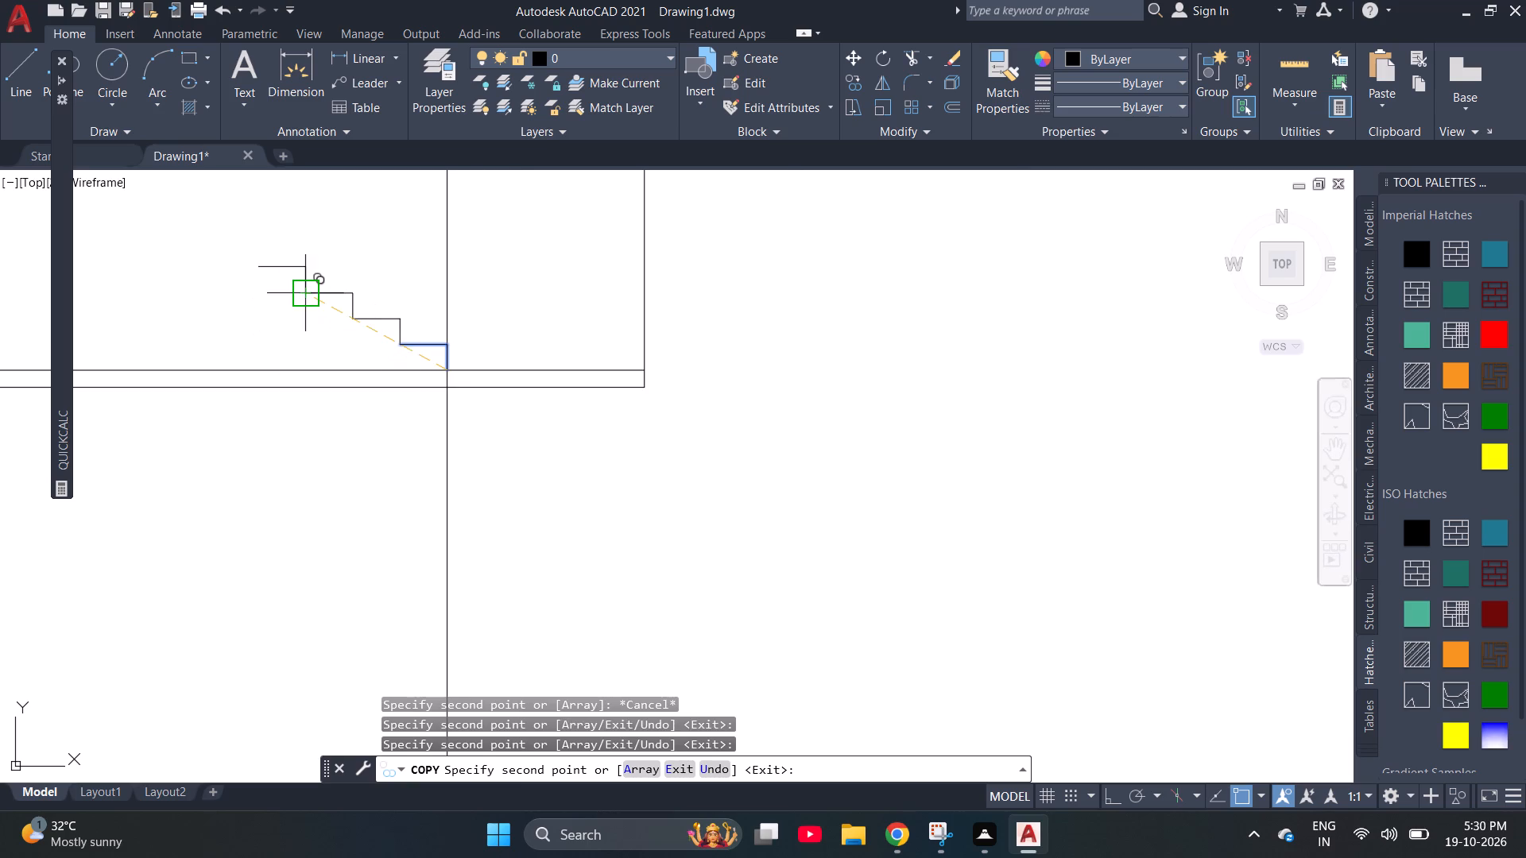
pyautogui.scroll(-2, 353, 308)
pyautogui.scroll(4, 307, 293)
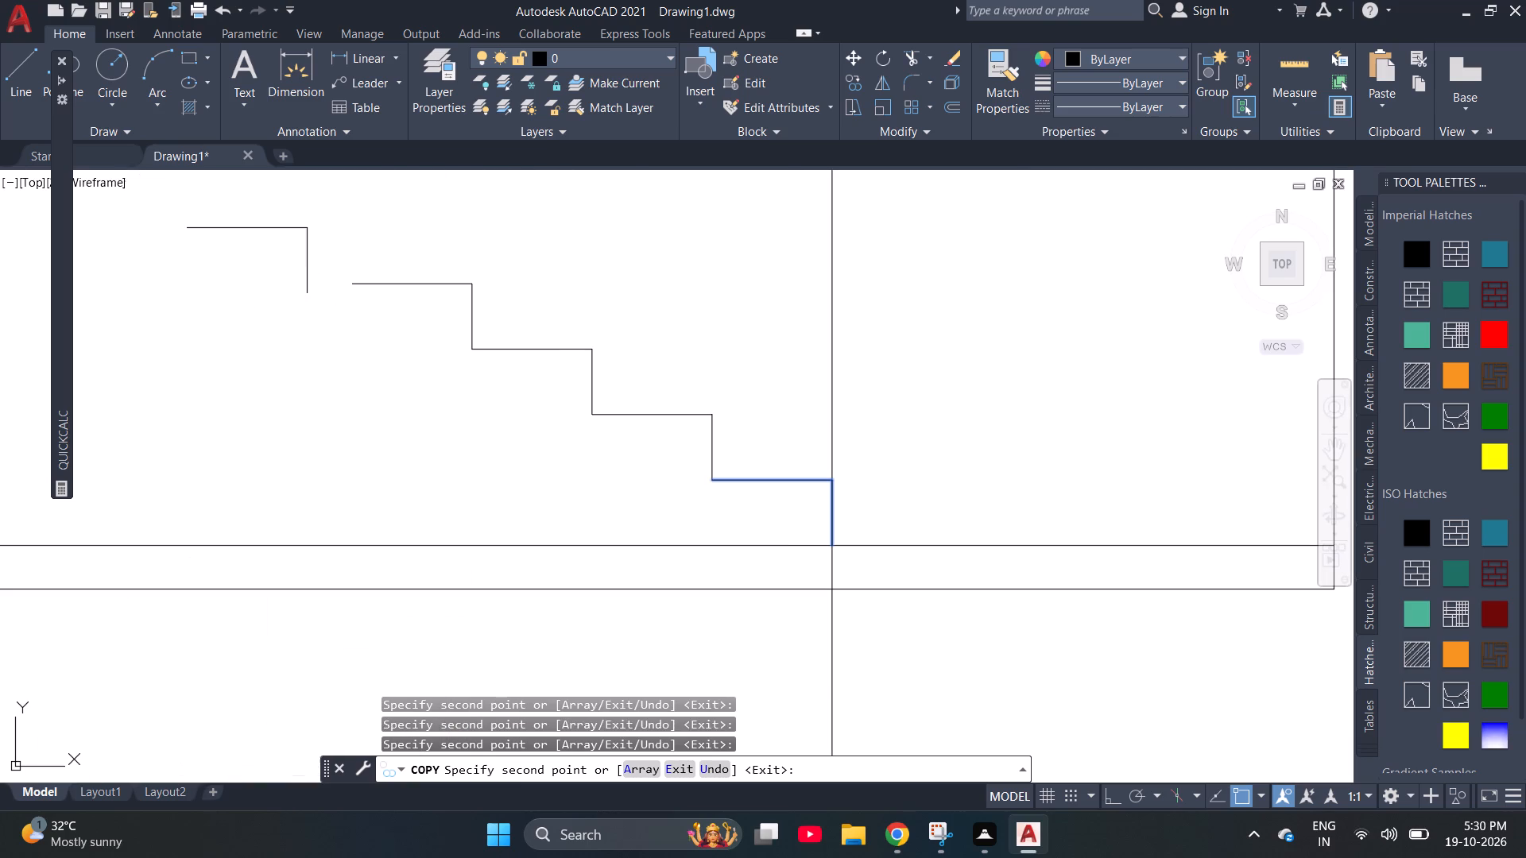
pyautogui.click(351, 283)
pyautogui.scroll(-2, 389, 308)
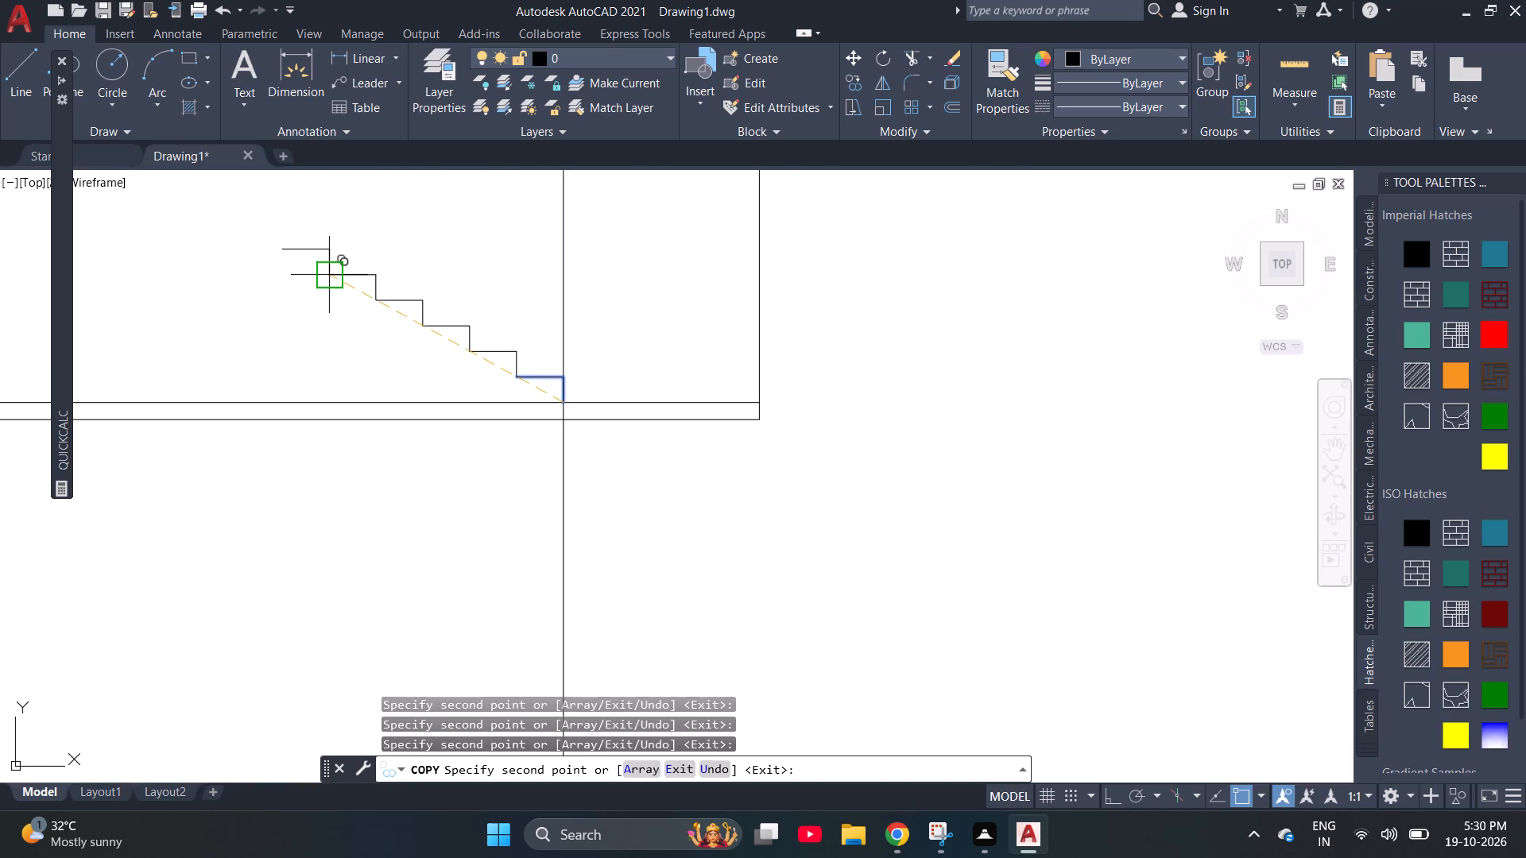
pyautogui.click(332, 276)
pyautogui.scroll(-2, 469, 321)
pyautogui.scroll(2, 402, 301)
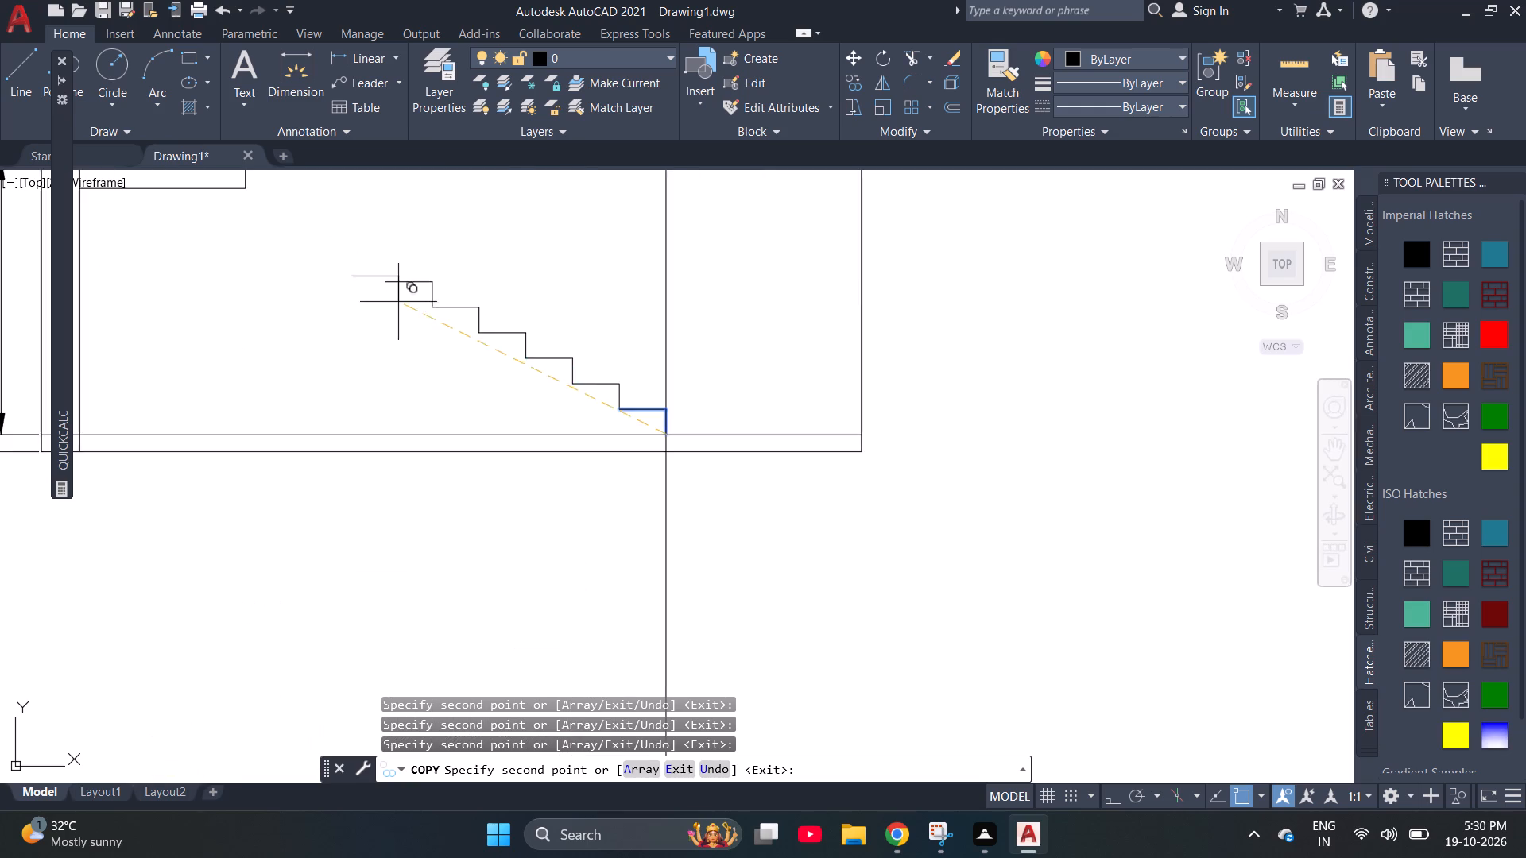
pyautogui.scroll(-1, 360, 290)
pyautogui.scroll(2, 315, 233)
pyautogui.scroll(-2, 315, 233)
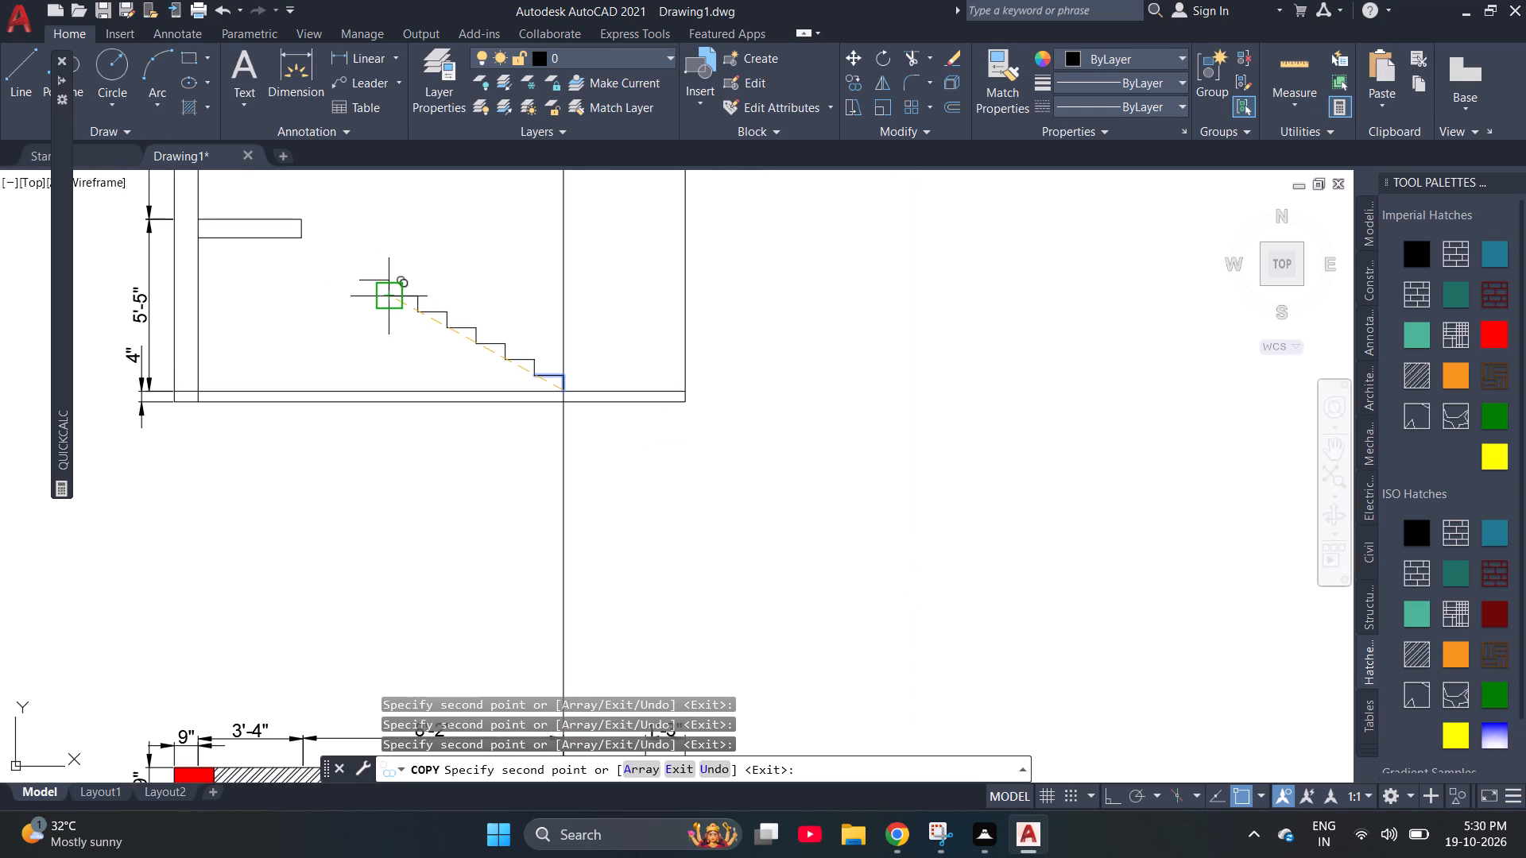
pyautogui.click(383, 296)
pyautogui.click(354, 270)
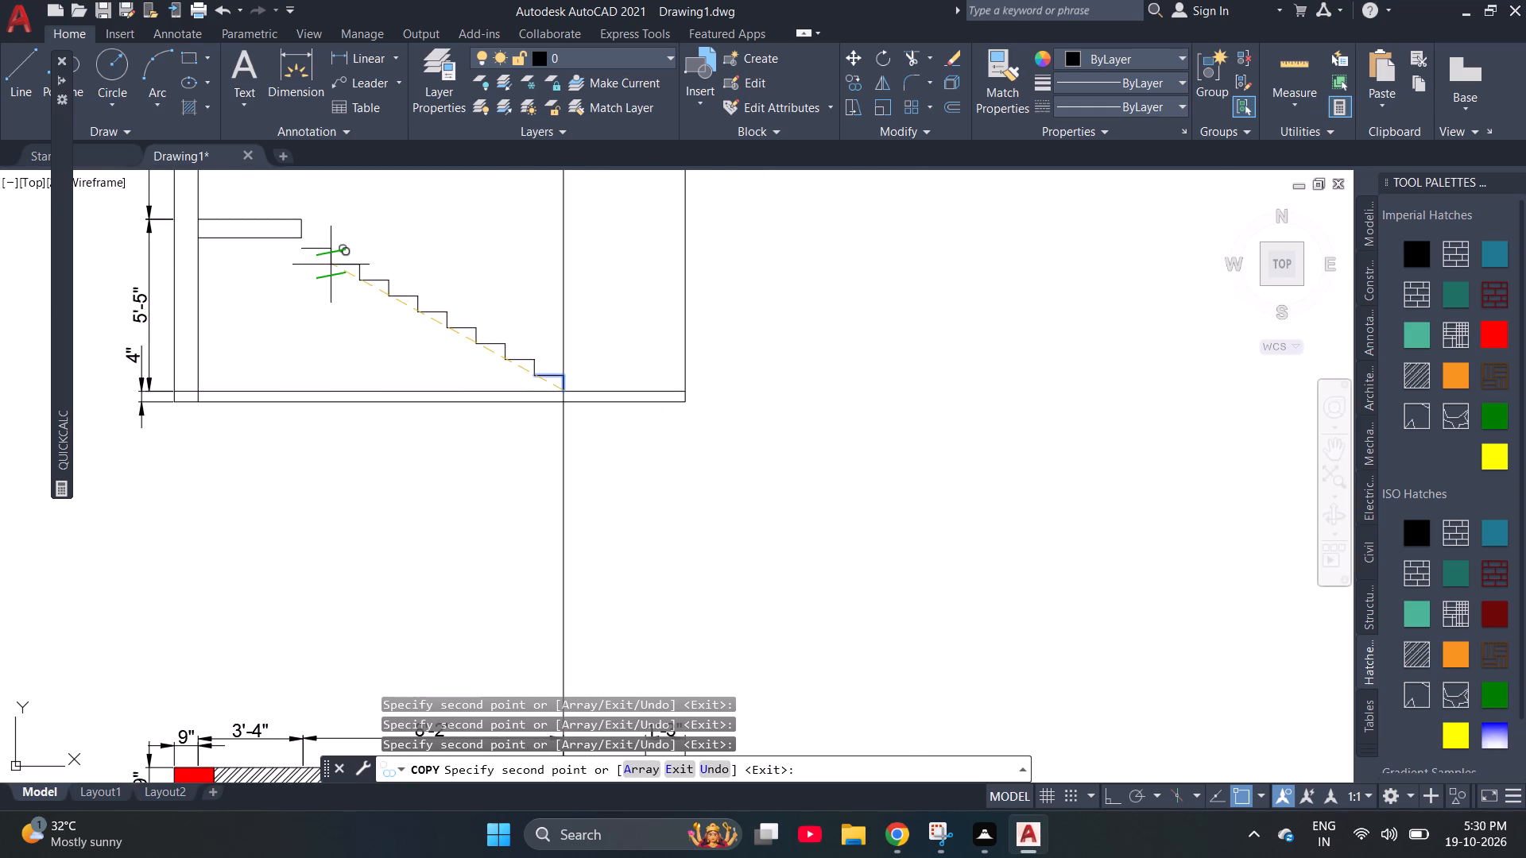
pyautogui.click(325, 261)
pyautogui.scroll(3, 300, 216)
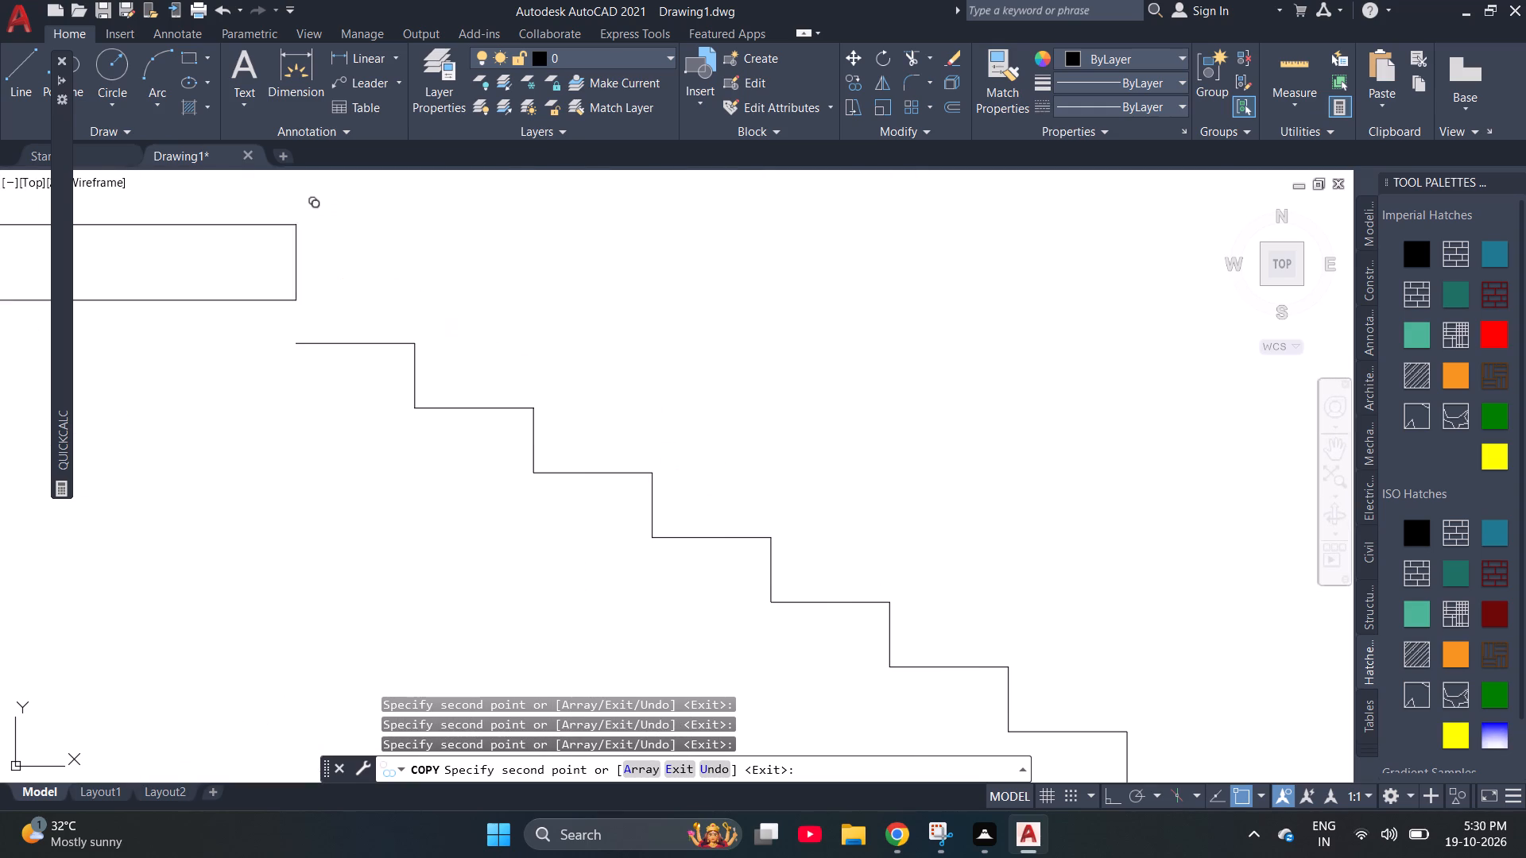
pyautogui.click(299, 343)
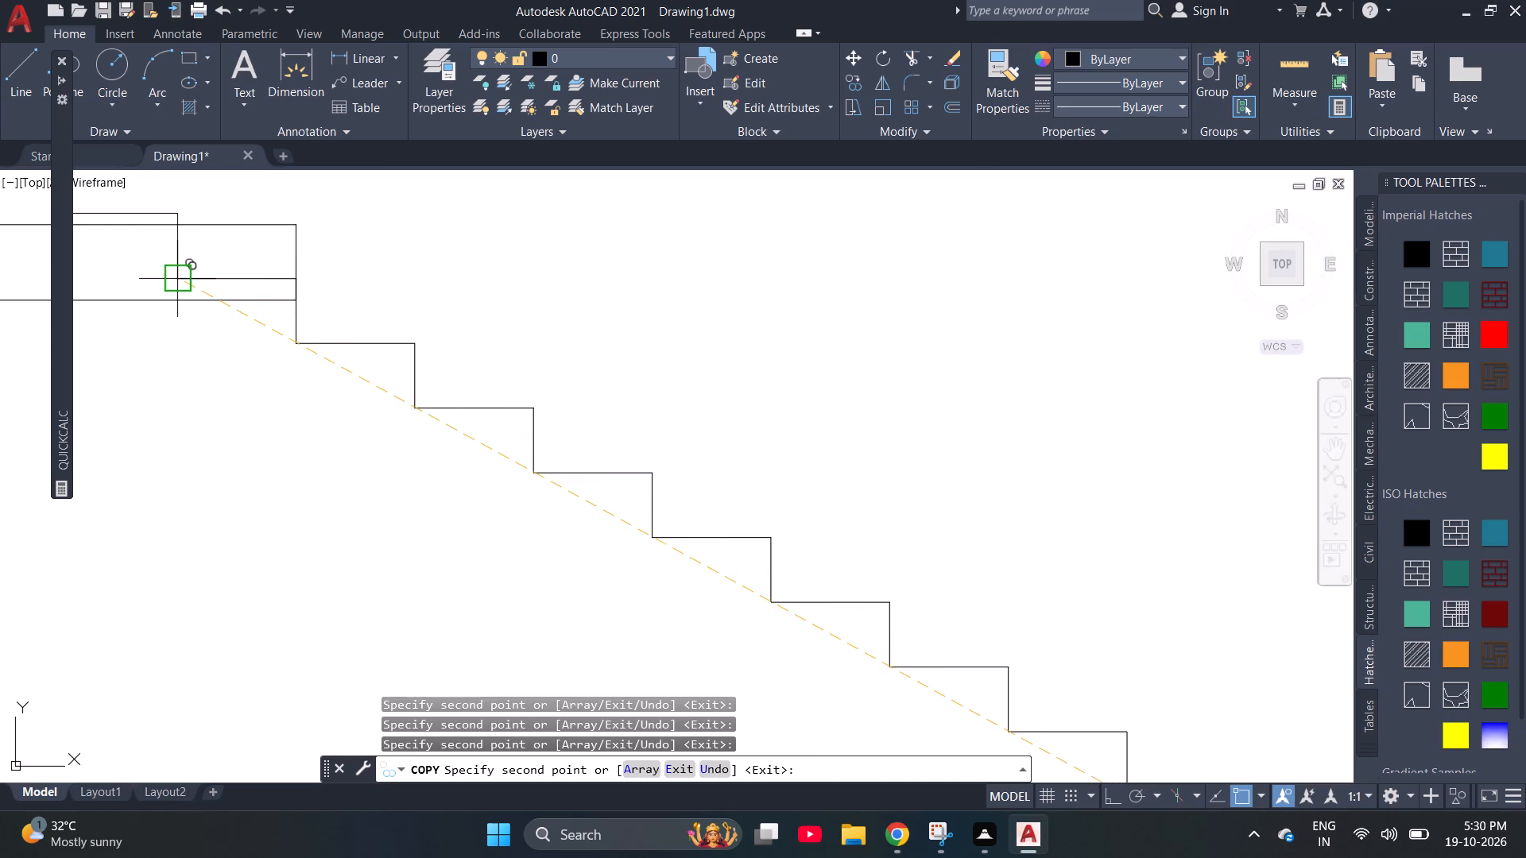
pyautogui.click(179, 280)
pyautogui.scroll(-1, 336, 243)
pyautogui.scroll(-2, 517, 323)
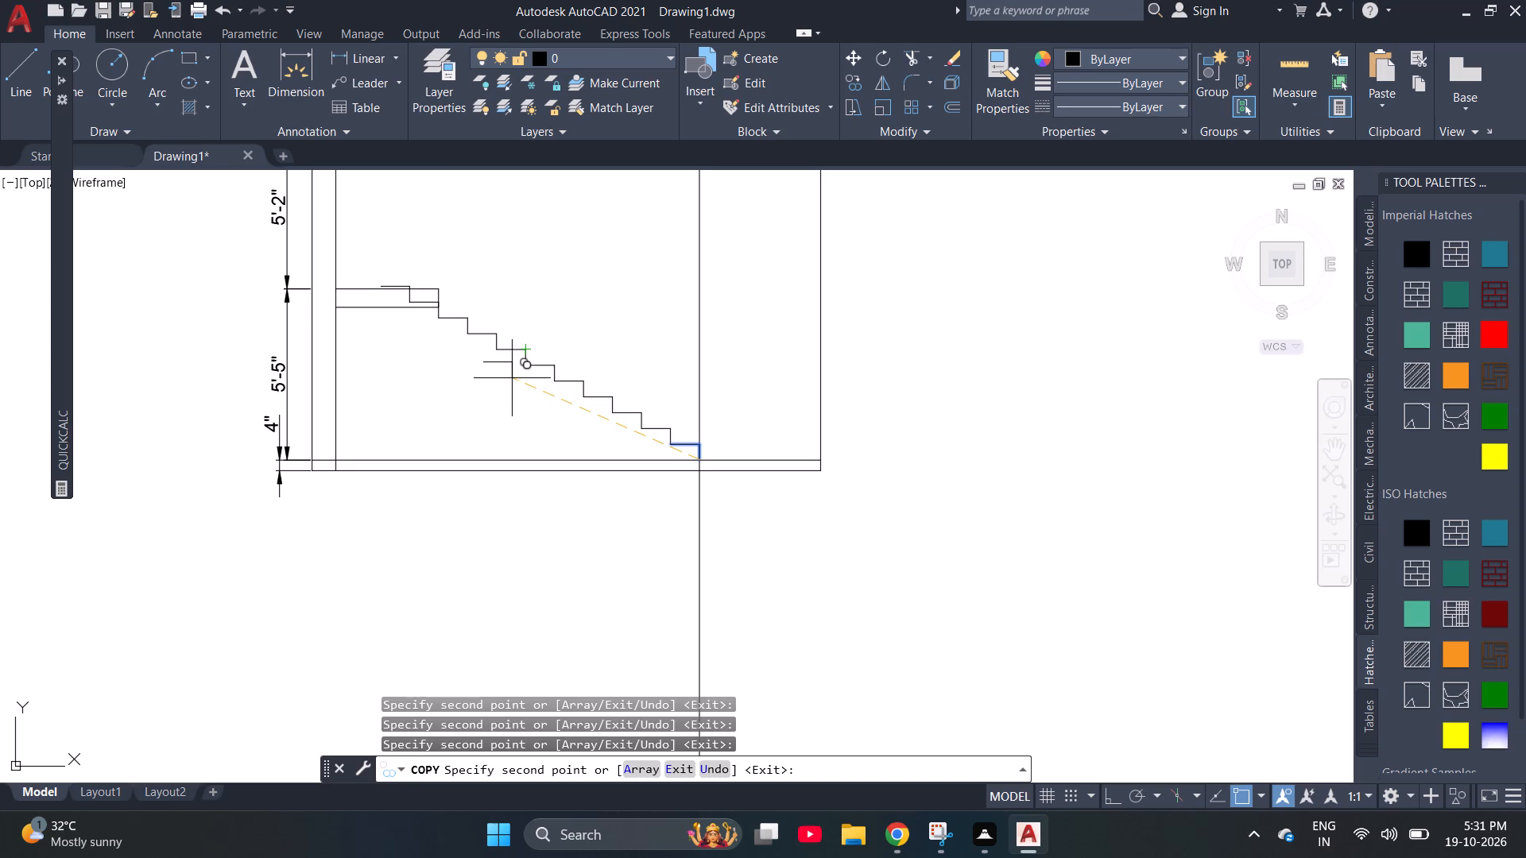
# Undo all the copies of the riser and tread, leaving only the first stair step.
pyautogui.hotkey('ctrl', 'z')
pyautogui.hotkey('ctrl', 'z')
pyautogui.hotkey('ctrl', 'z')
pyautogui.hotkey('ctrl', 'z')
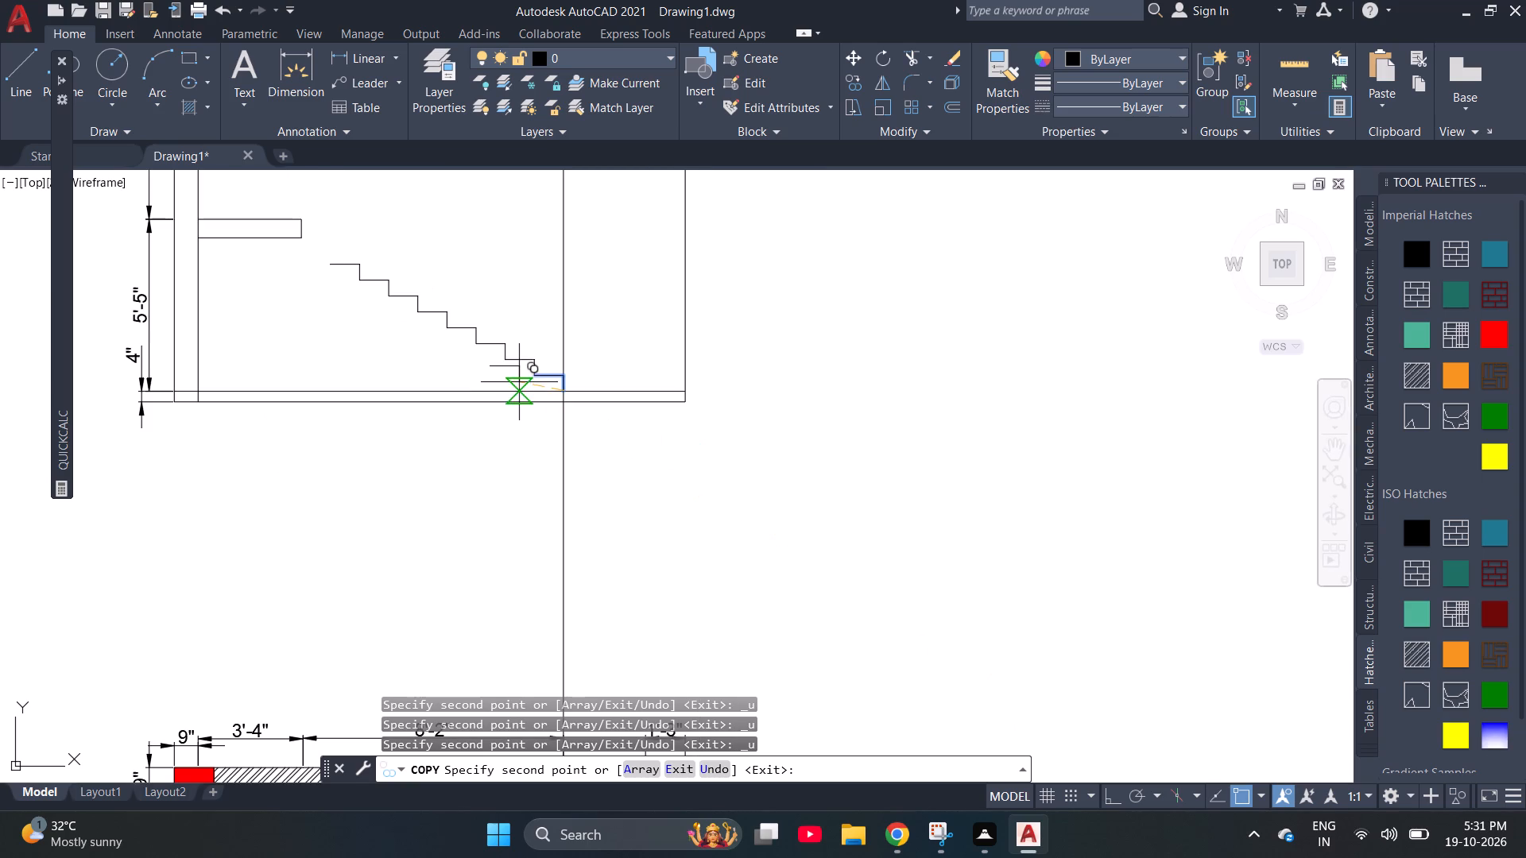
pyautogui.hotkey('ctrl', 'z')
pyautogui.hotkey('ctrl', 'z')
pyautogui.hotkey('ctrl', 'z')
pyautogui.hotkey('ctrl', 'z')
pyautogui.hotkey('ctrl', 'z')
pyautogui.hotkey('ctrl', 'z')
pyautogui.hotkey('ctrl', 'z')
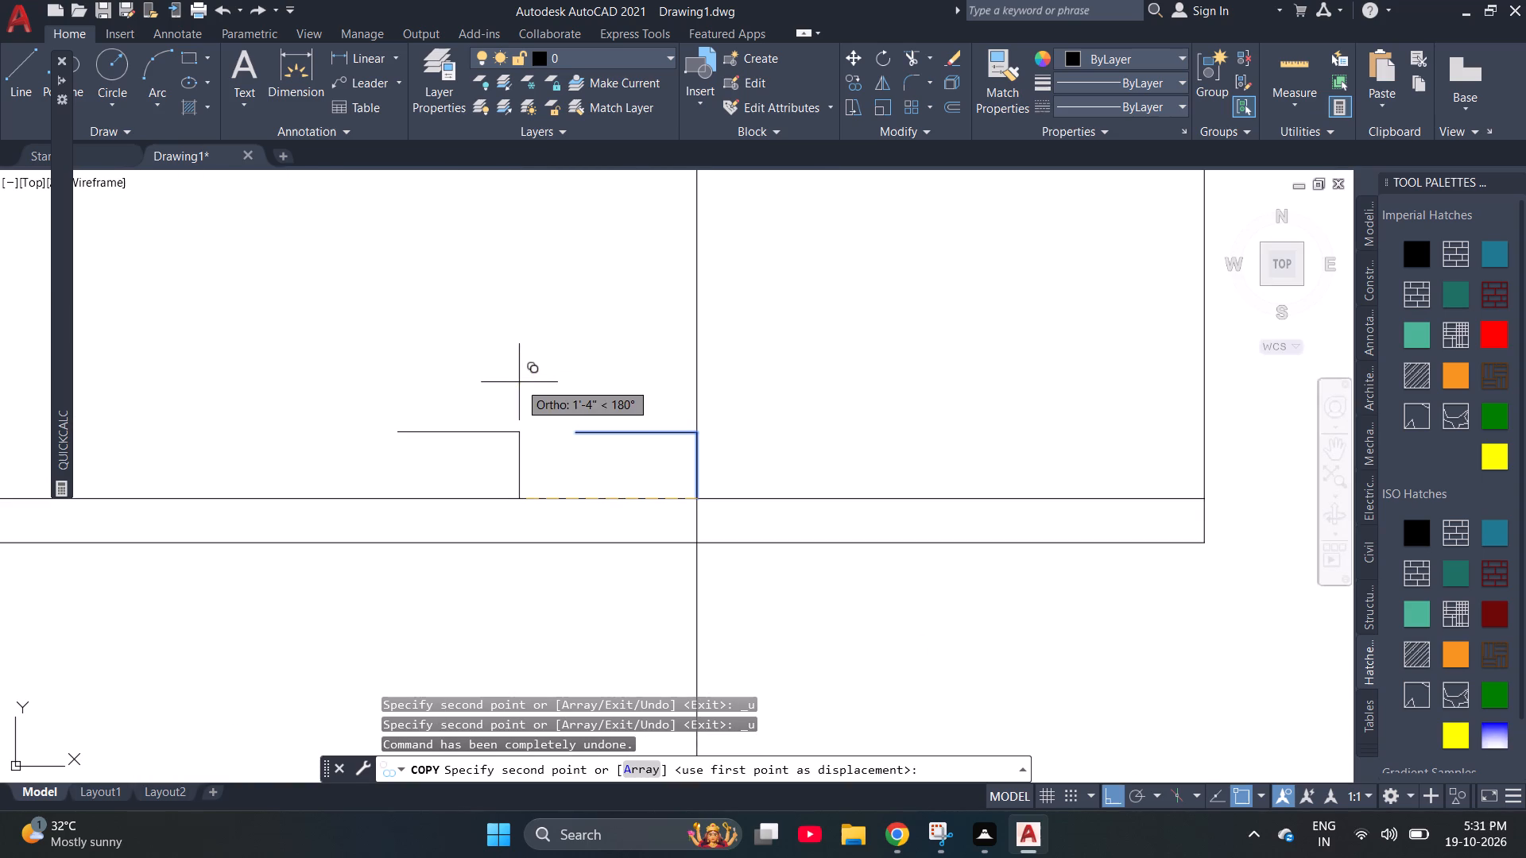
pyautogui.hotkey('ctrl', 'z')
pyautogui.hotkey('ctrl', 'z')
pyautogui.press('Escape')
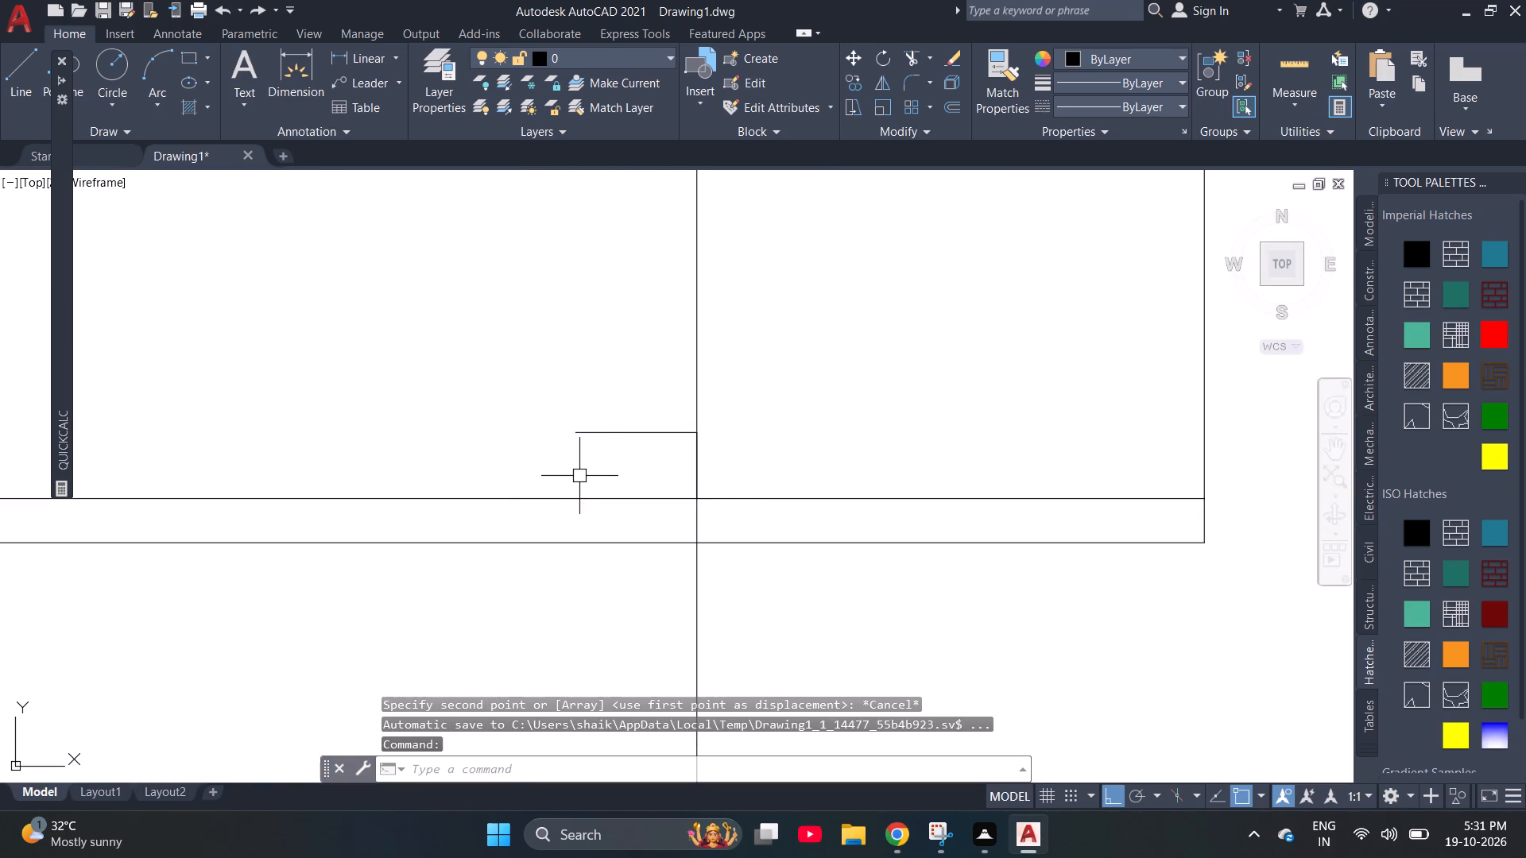
# Undo the first riser and tread drawn on the section's floor line.
pyautogui.hotkey('ctrl', 'z')
pyautogui.hotkey('ctrl', 'z')
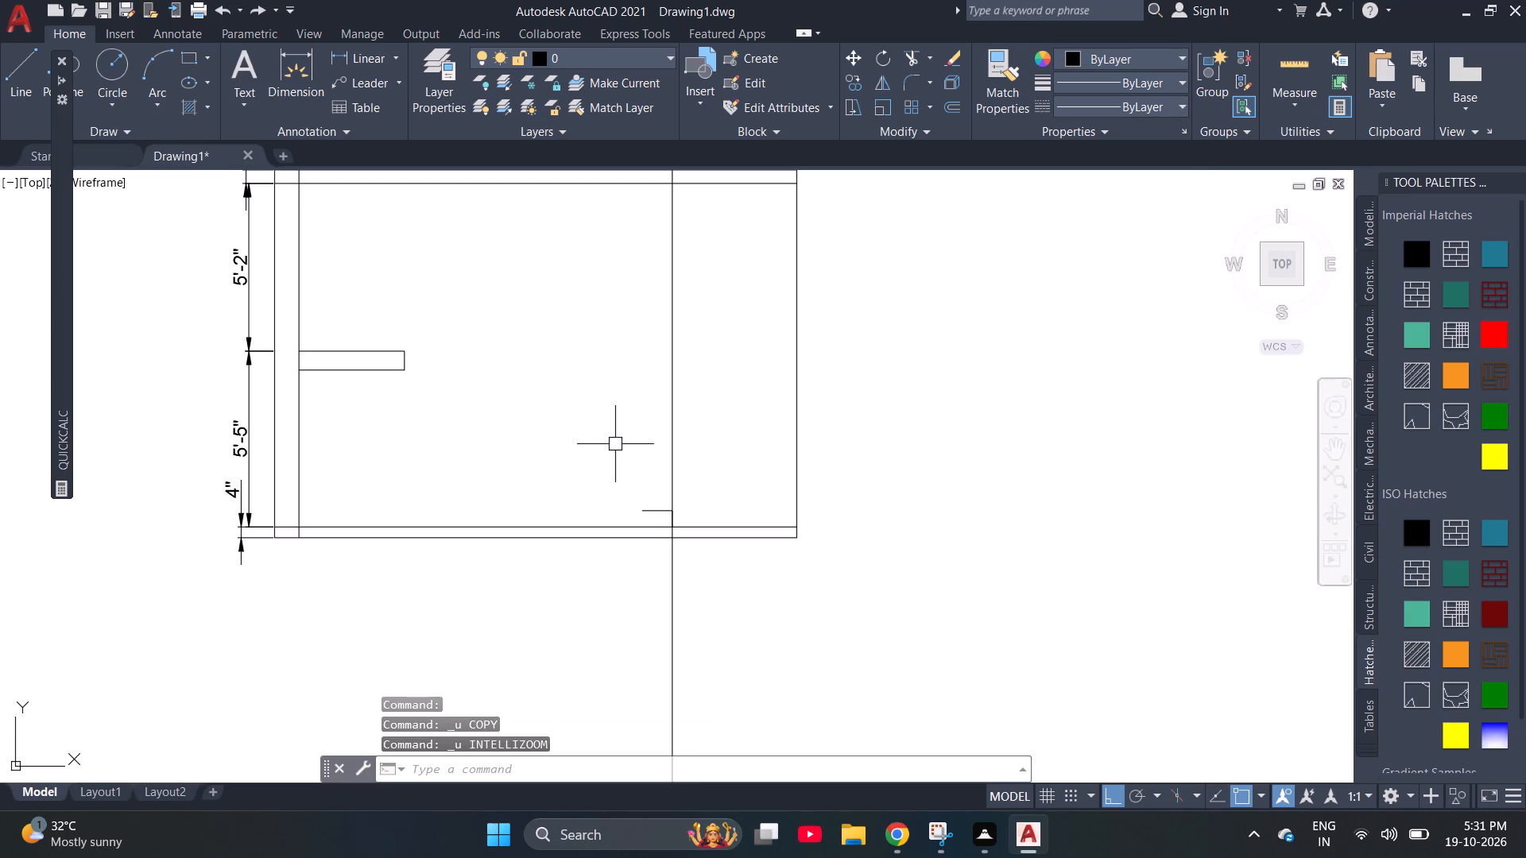
pyautogui.hotkey('ctrl', 'z')
# Draw the first stair step again from the projection line's crossing with the floor line: a 6.28" riser, then an 11" tread toward the landing.
pyautogui.scroll(2, 594, 439)
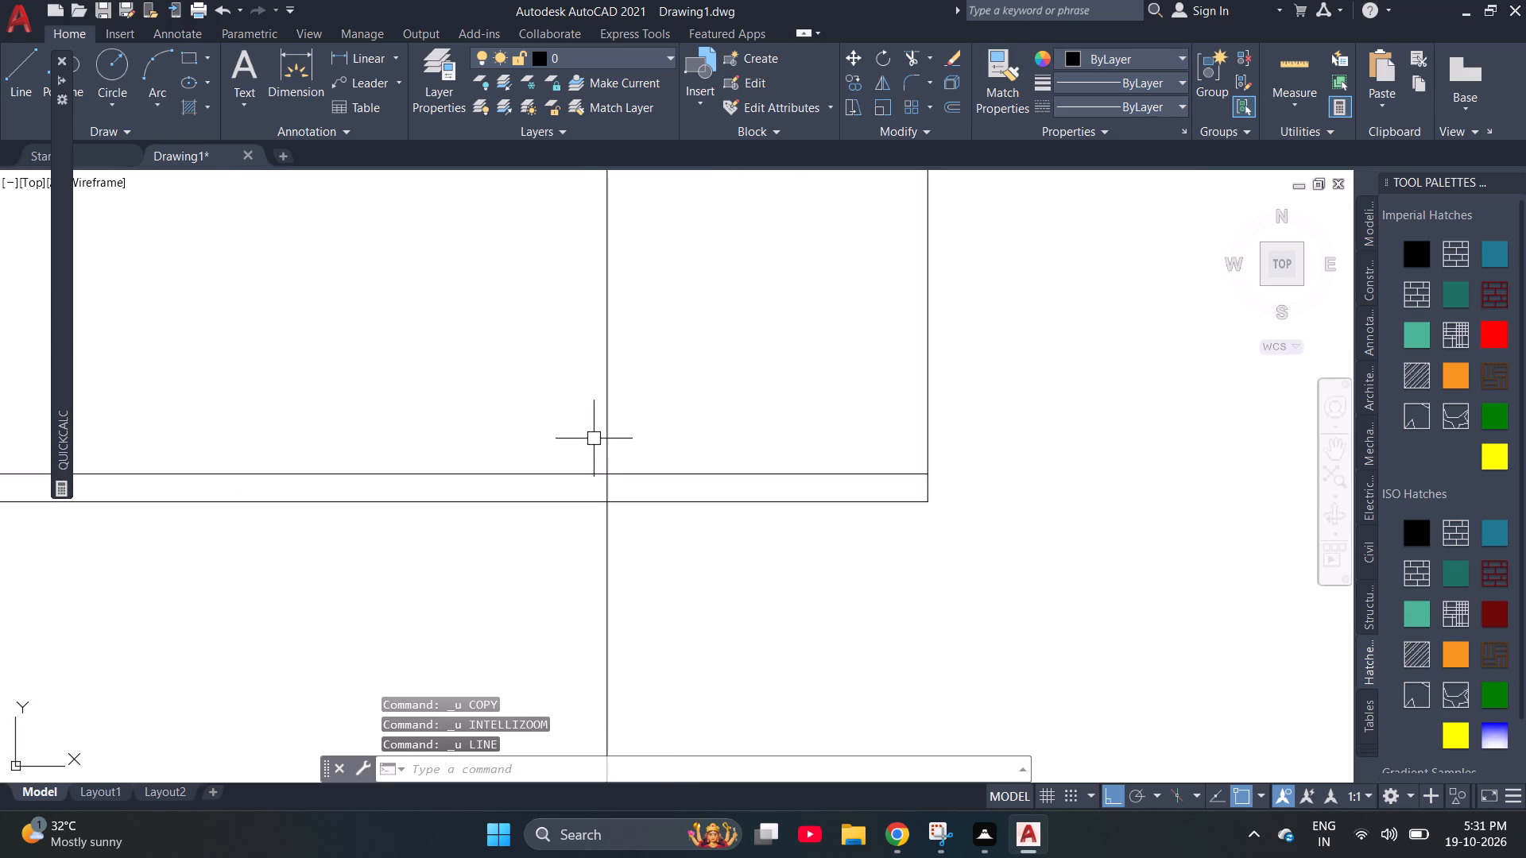
pyautogui.press('l')
pyautogui.press('space')
pyautogui.click(609, 479)
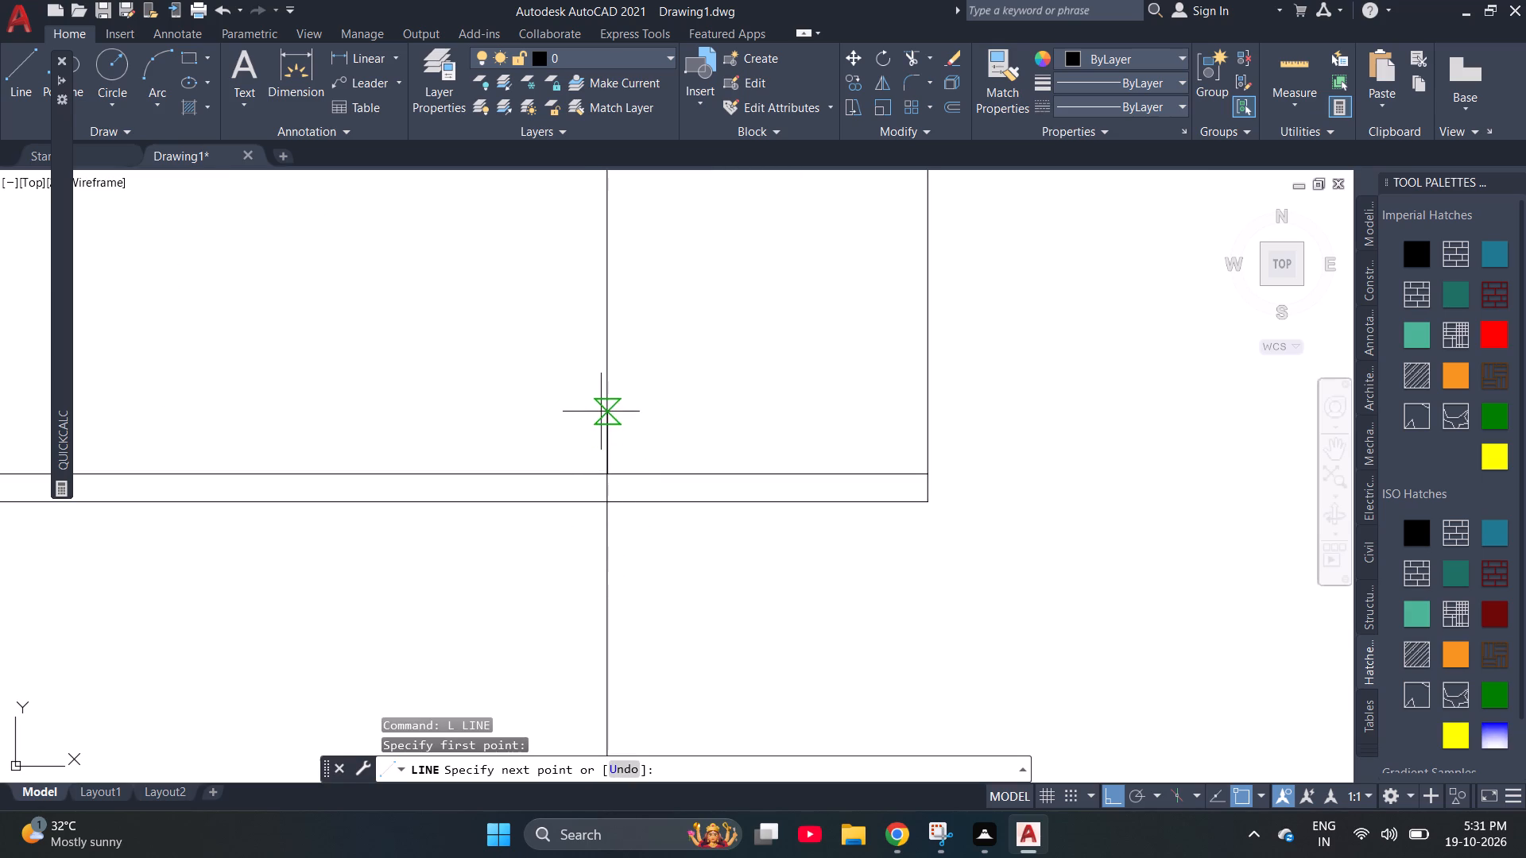
pyautogui.press('6')
pyautogui.press('.')
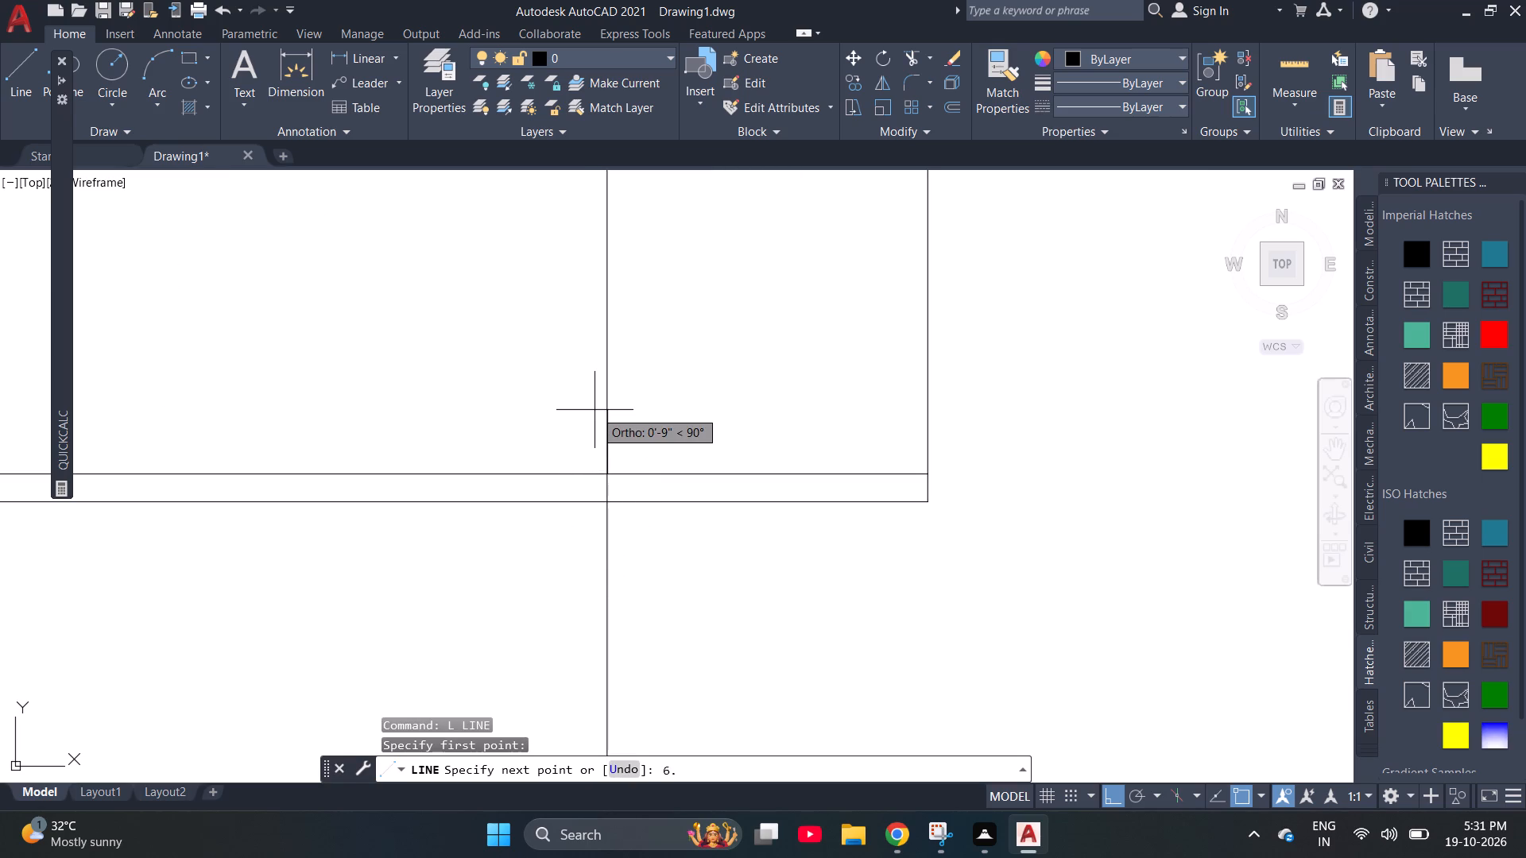
pyautogui.write('28"')
pyautogui.press('Return')
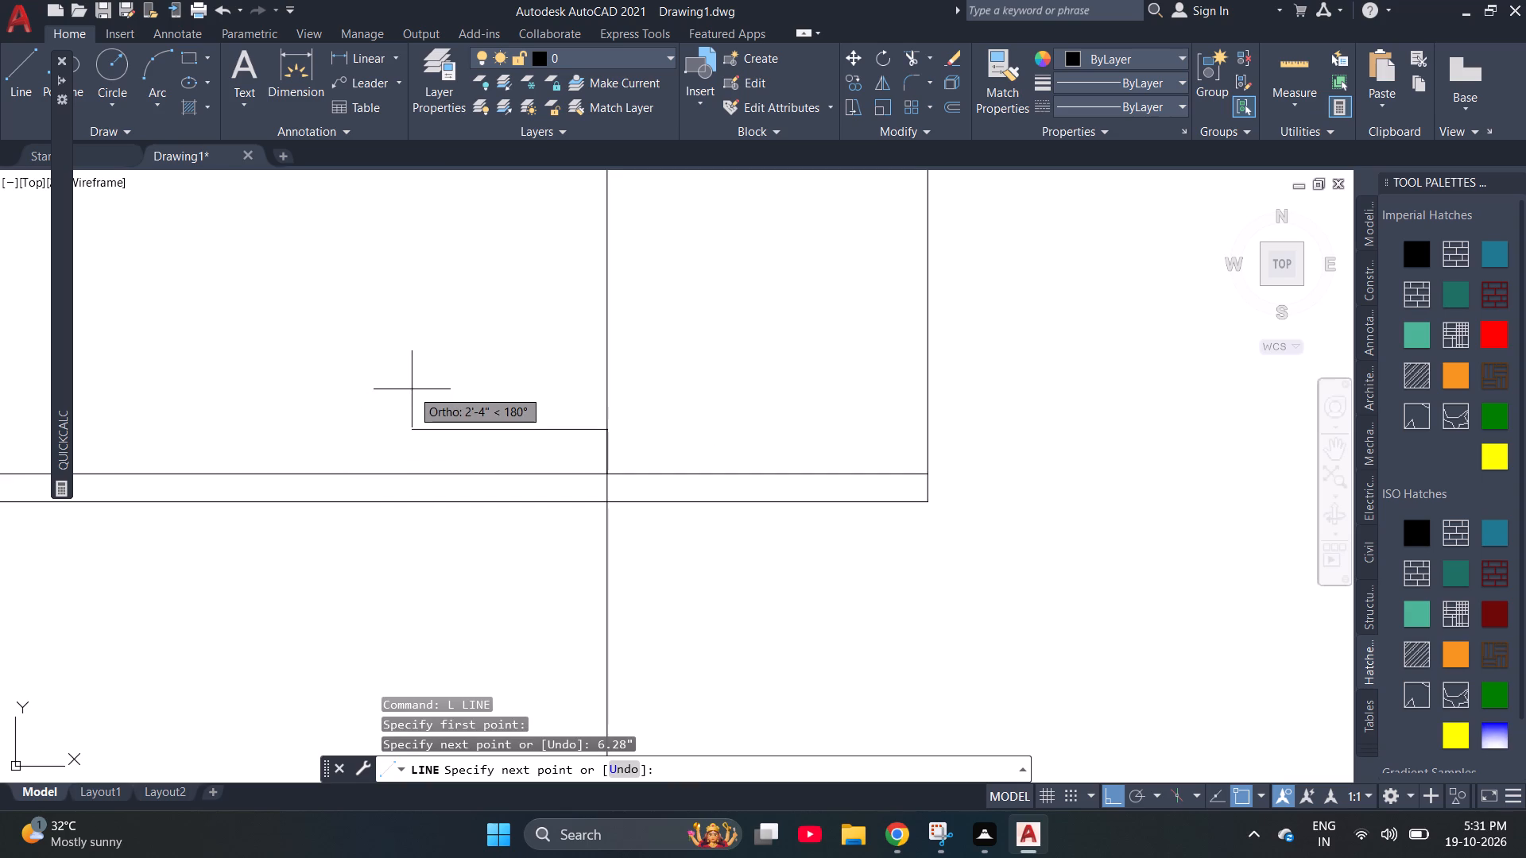
pyautogui.write('11"')
pyautogui.press('Return')
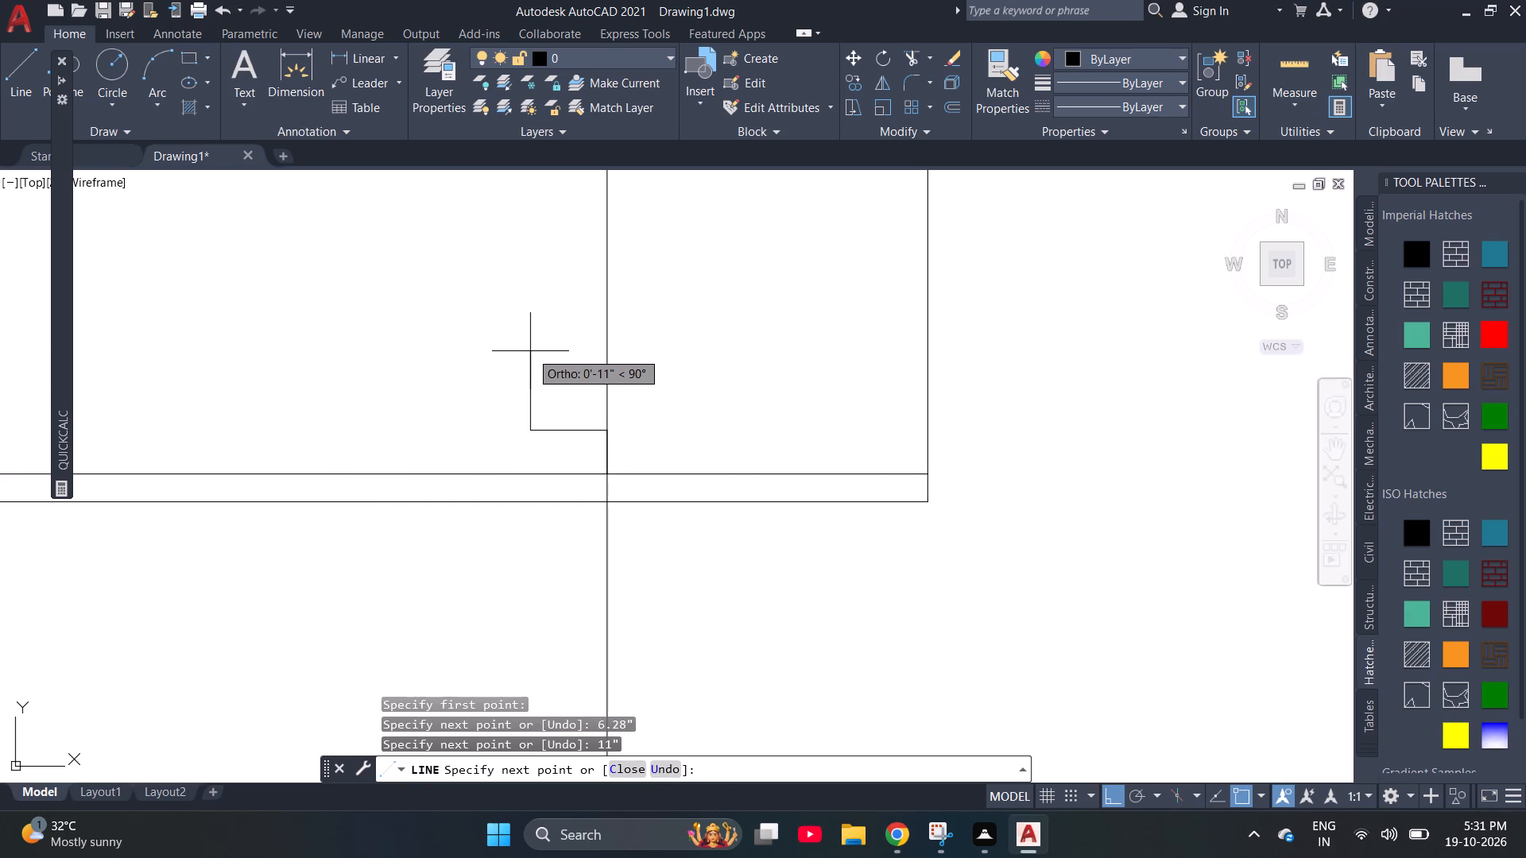
pyautogui.press('Escape')
# Copy the riser and tread as a 10-item array from the riser's base, with Ortho off, using Fit to the landing stub's end edge.
pyautogui.click(551, 429)
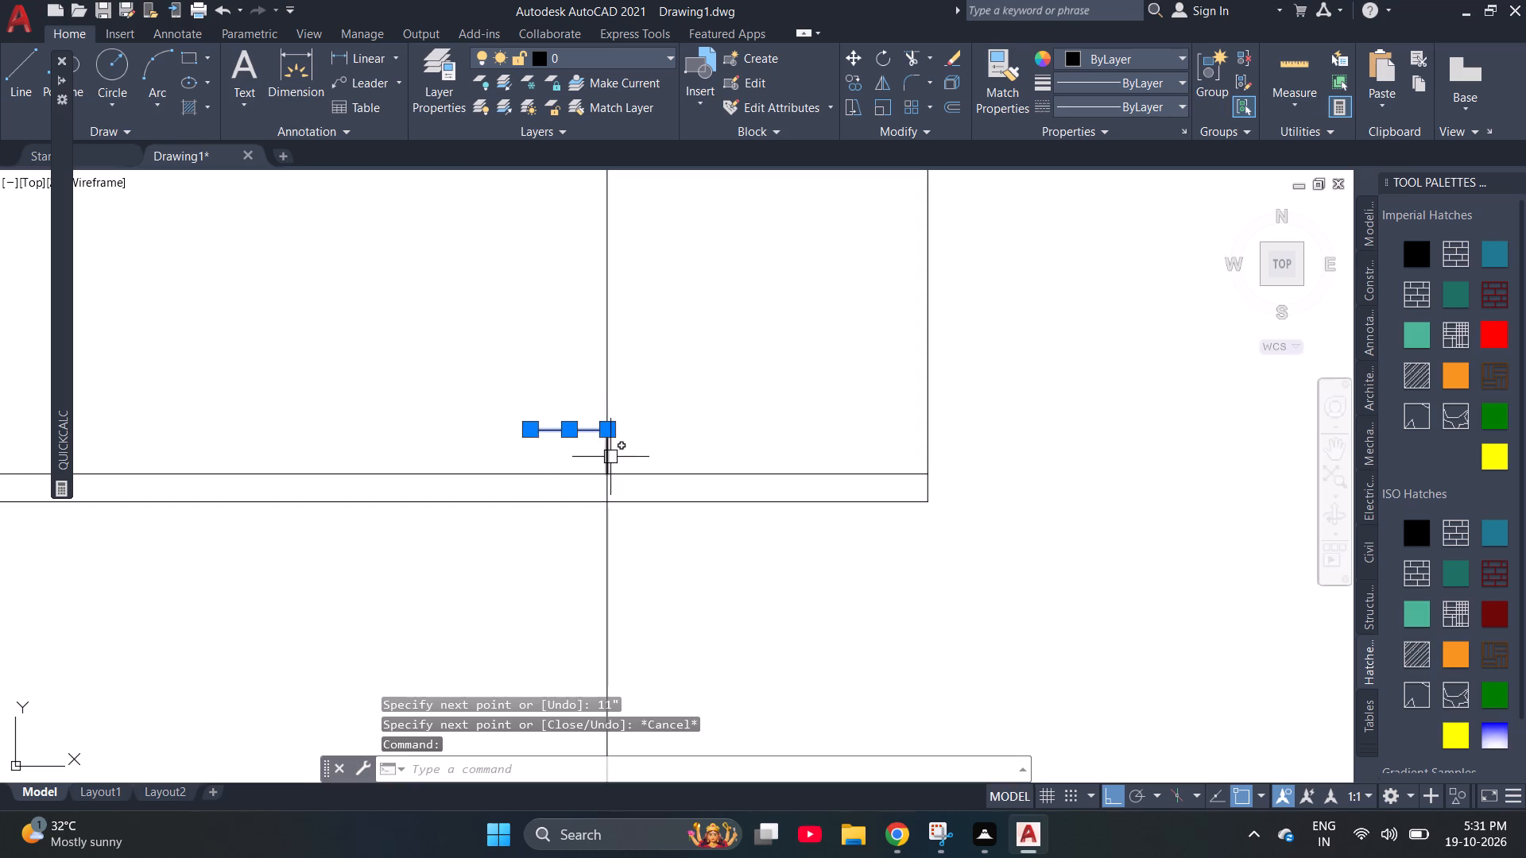
pyautogui.click(611, 457)
pyautogui.press('c')
pyautogui.press('o')
pyautogui.press('Return')
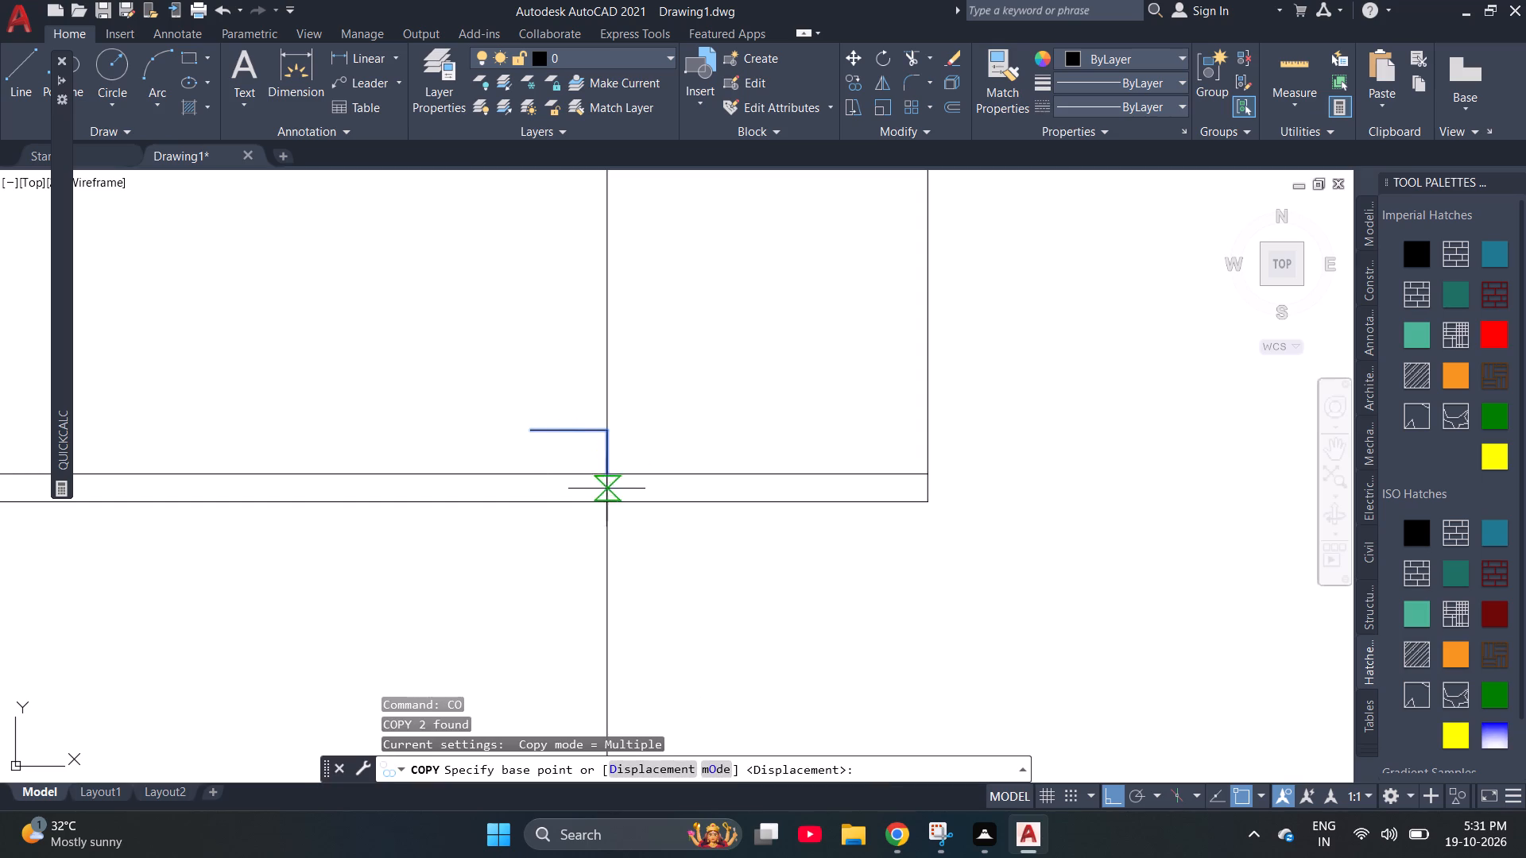
pyautogui.click(606, 473)
pyautogui.press('F8')
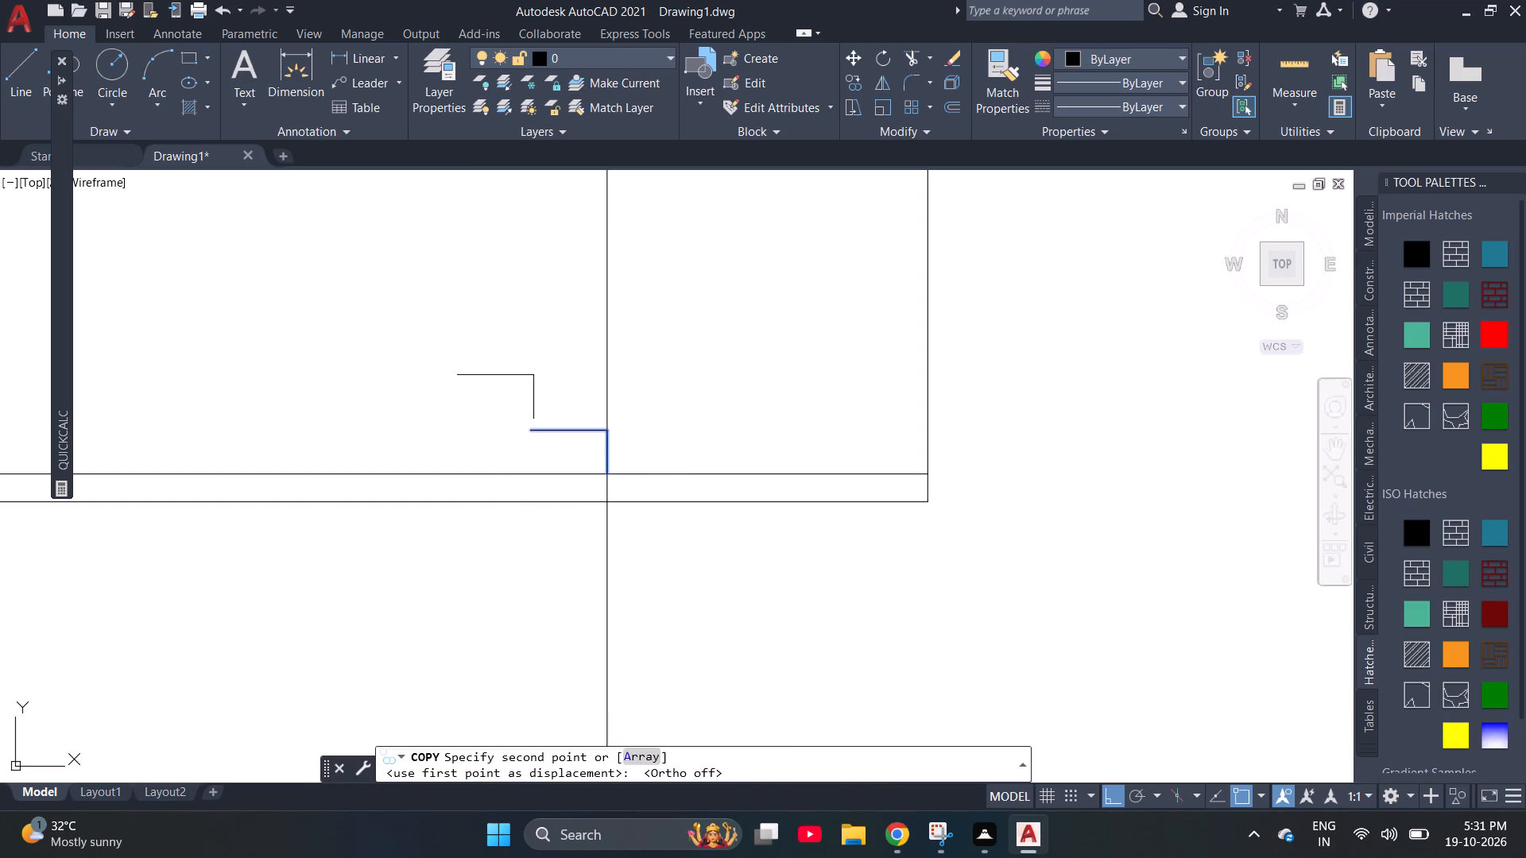
pyautogui.press('a')
pyautogui.press('space')
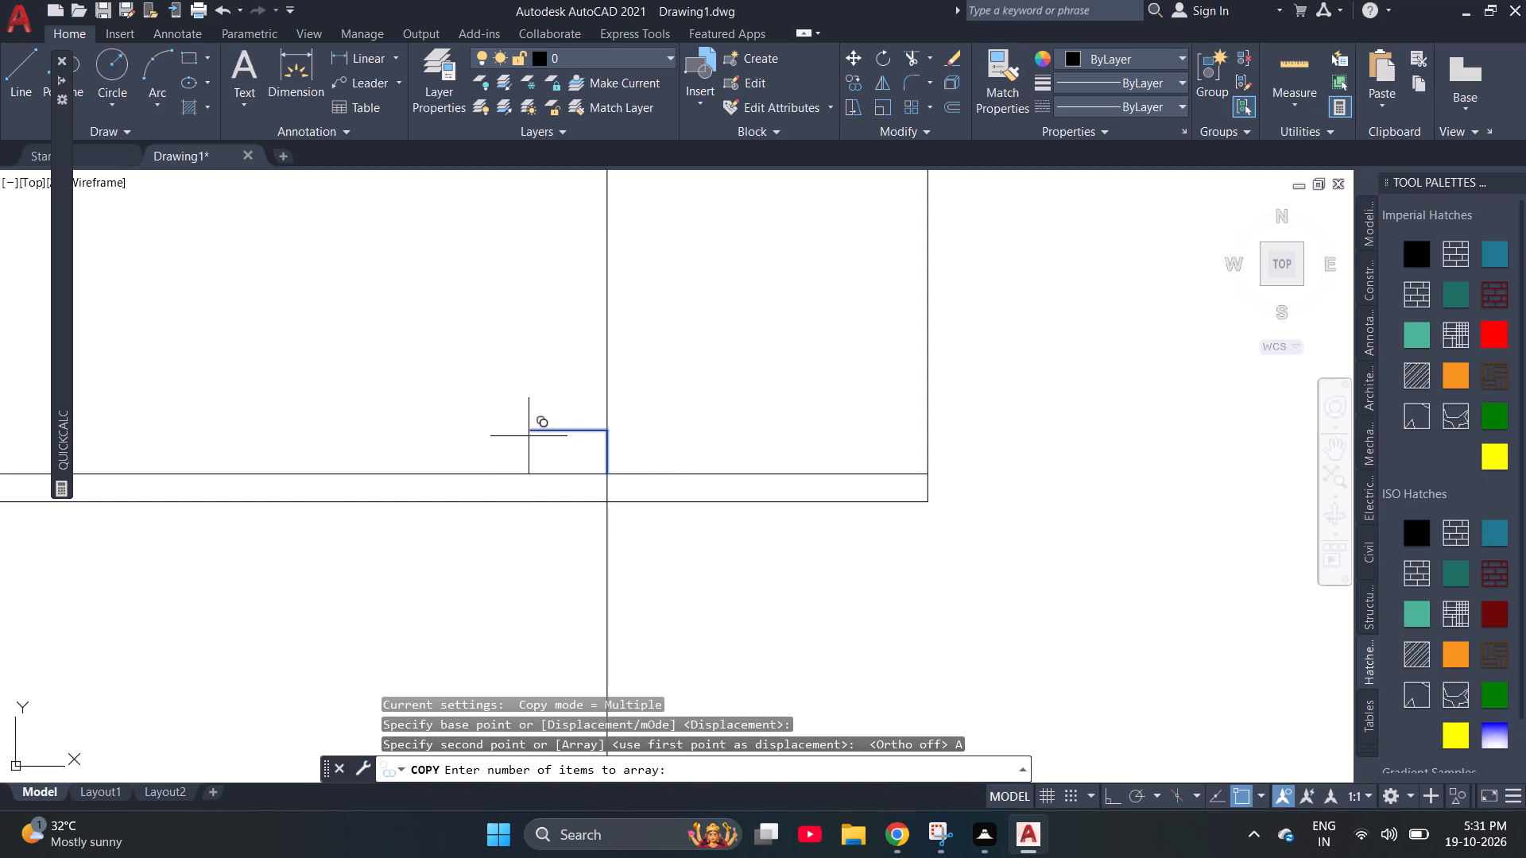
pyautogui.write('10')
pyautogui.press('Return')
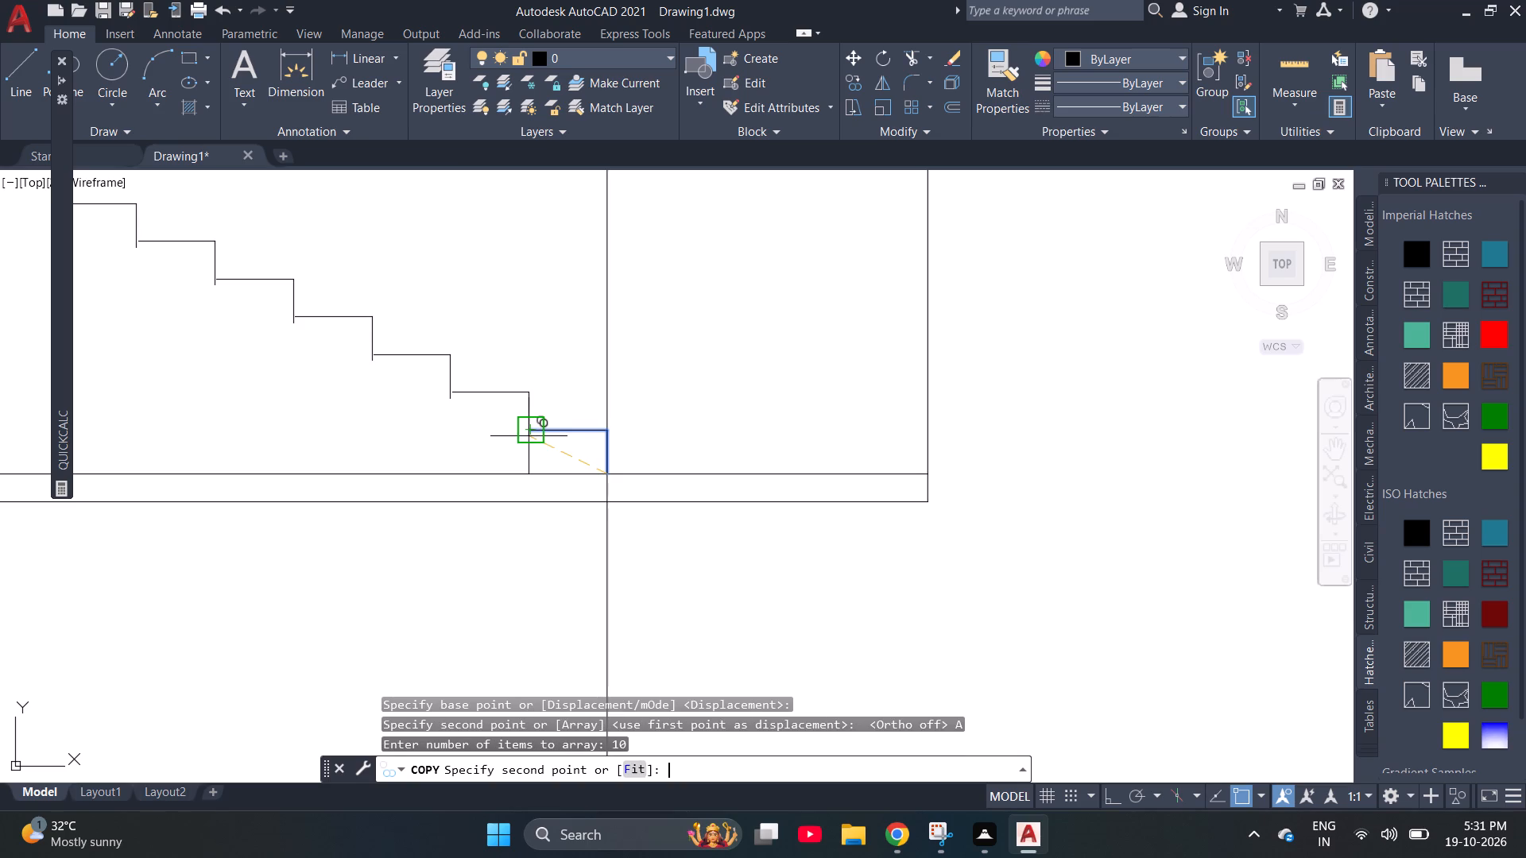
pyautogui.scroll(-1, 529, 436)
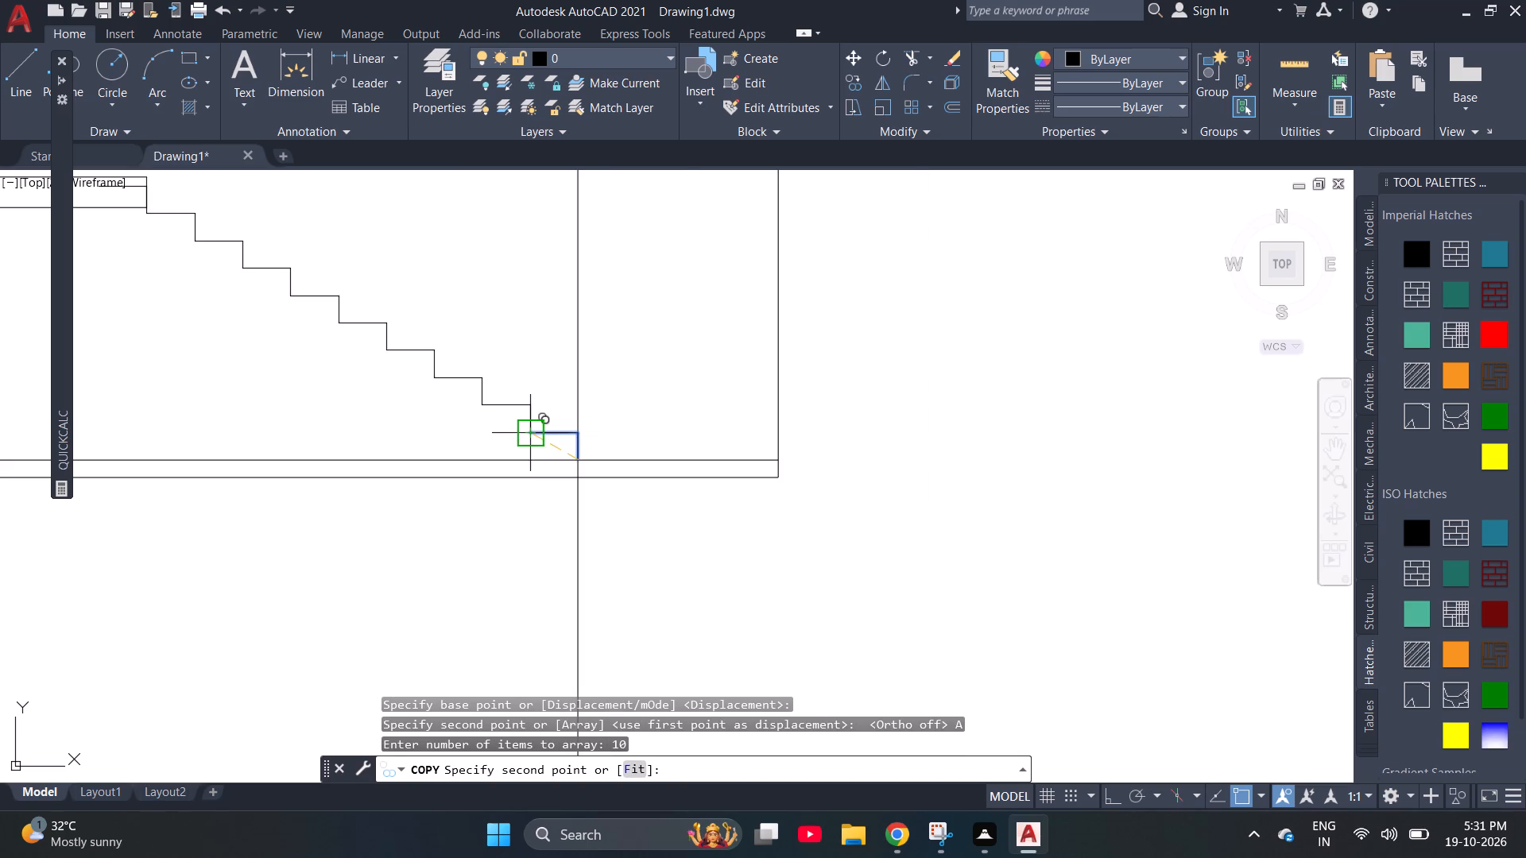
pyautogui.scroll(-1, 533, 435)
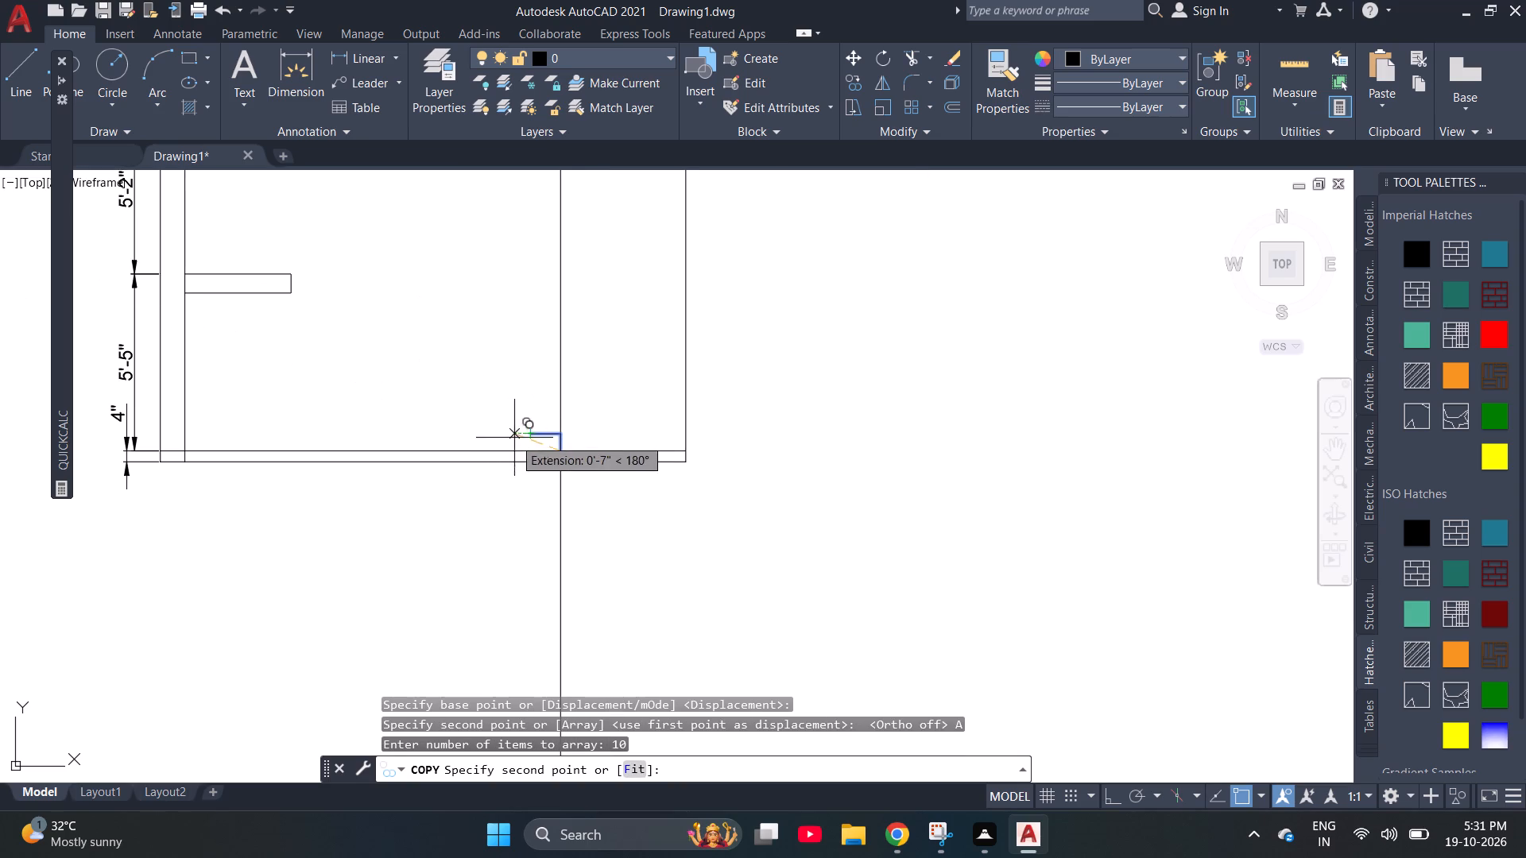
pyautogui.write('F')
pyautogui.press('space')
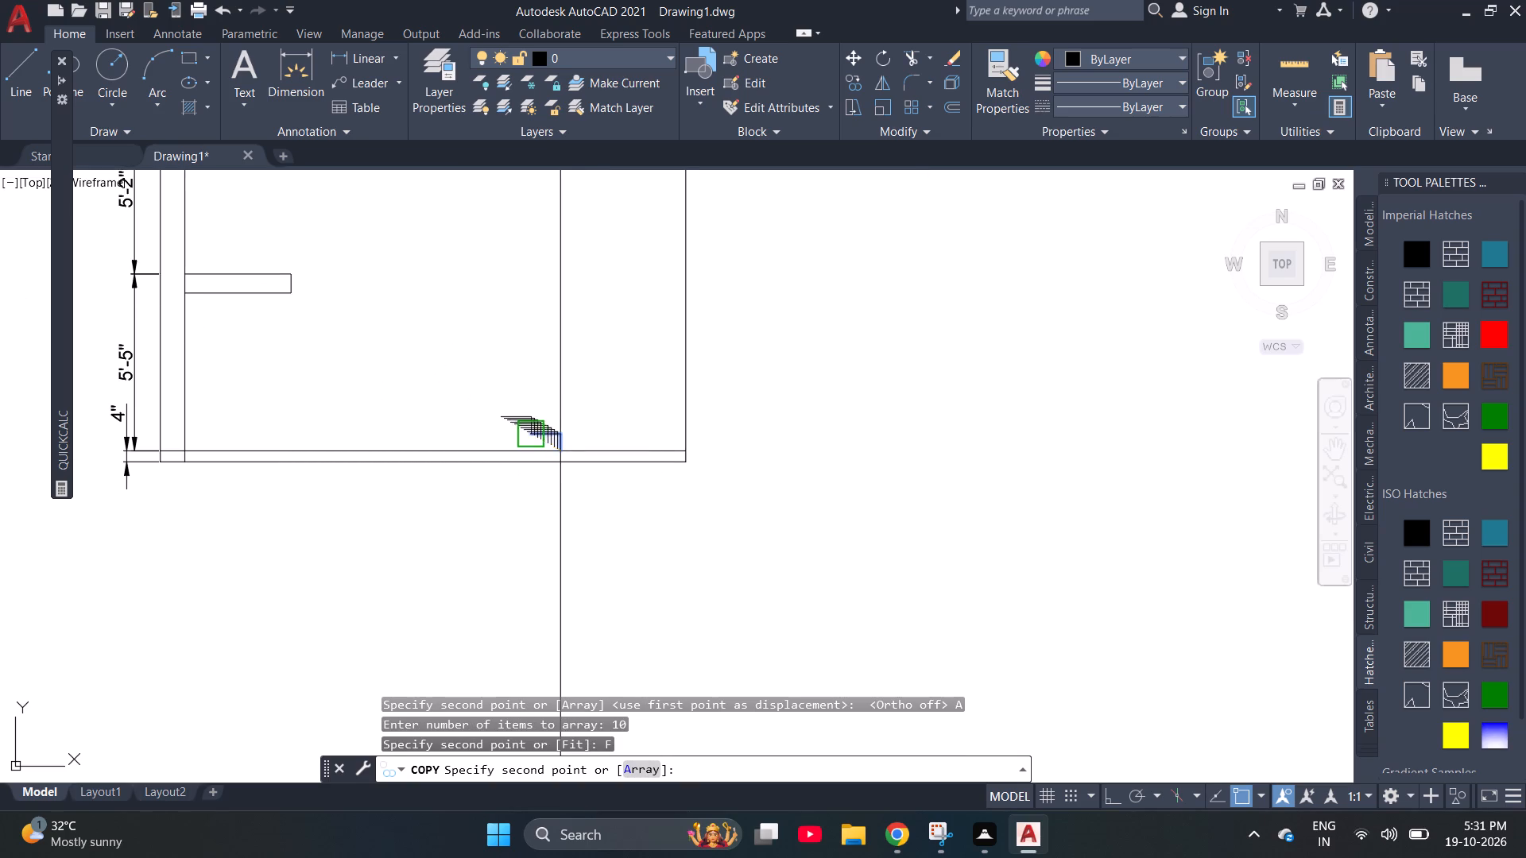
pyautogui.scroll(3, 266, 269)
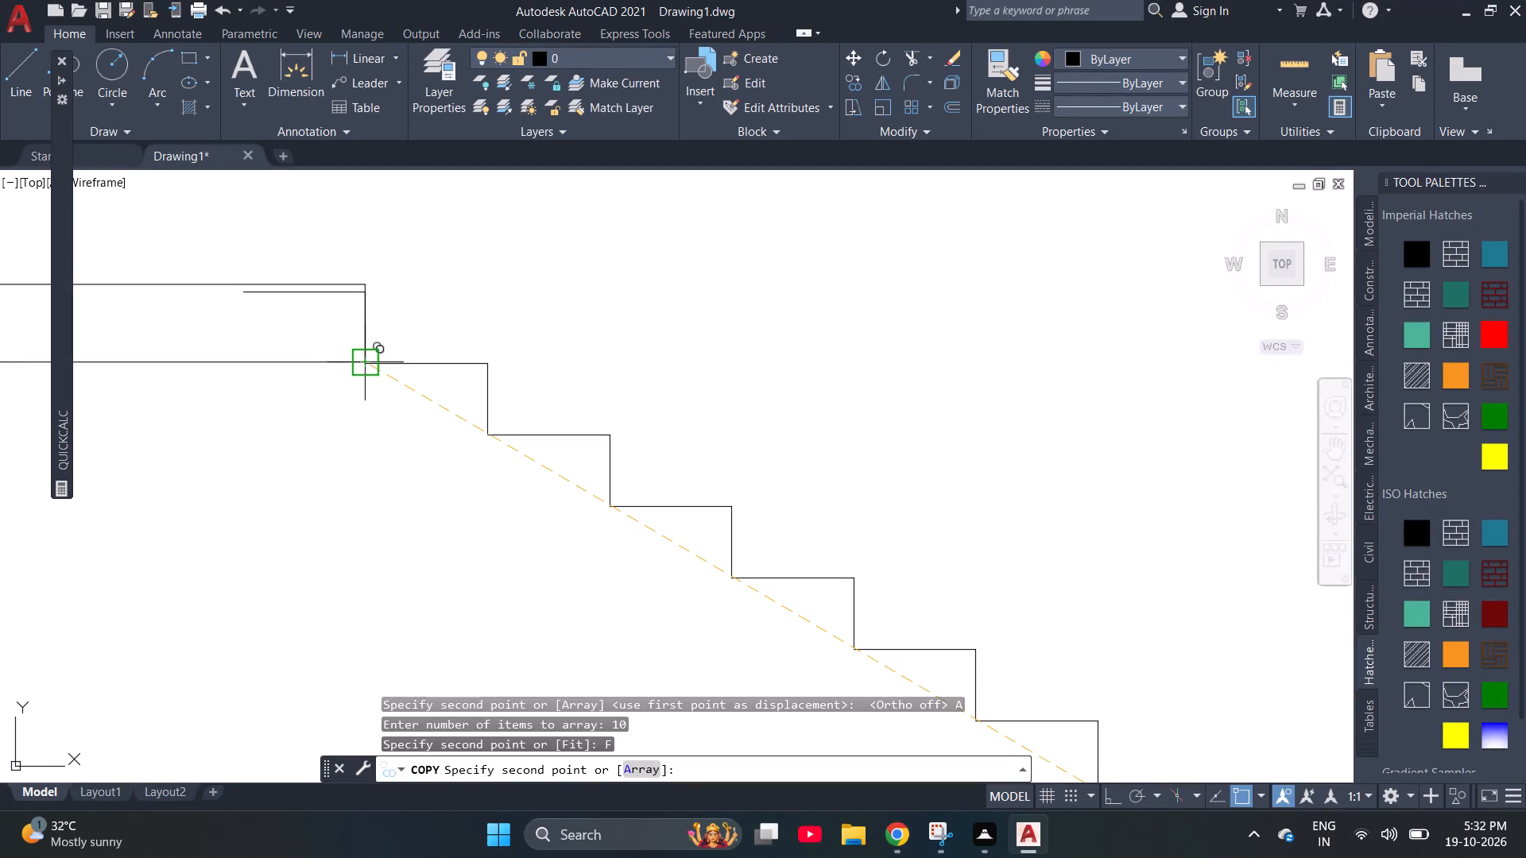
pyautogui.scroll(3, 339, 280)
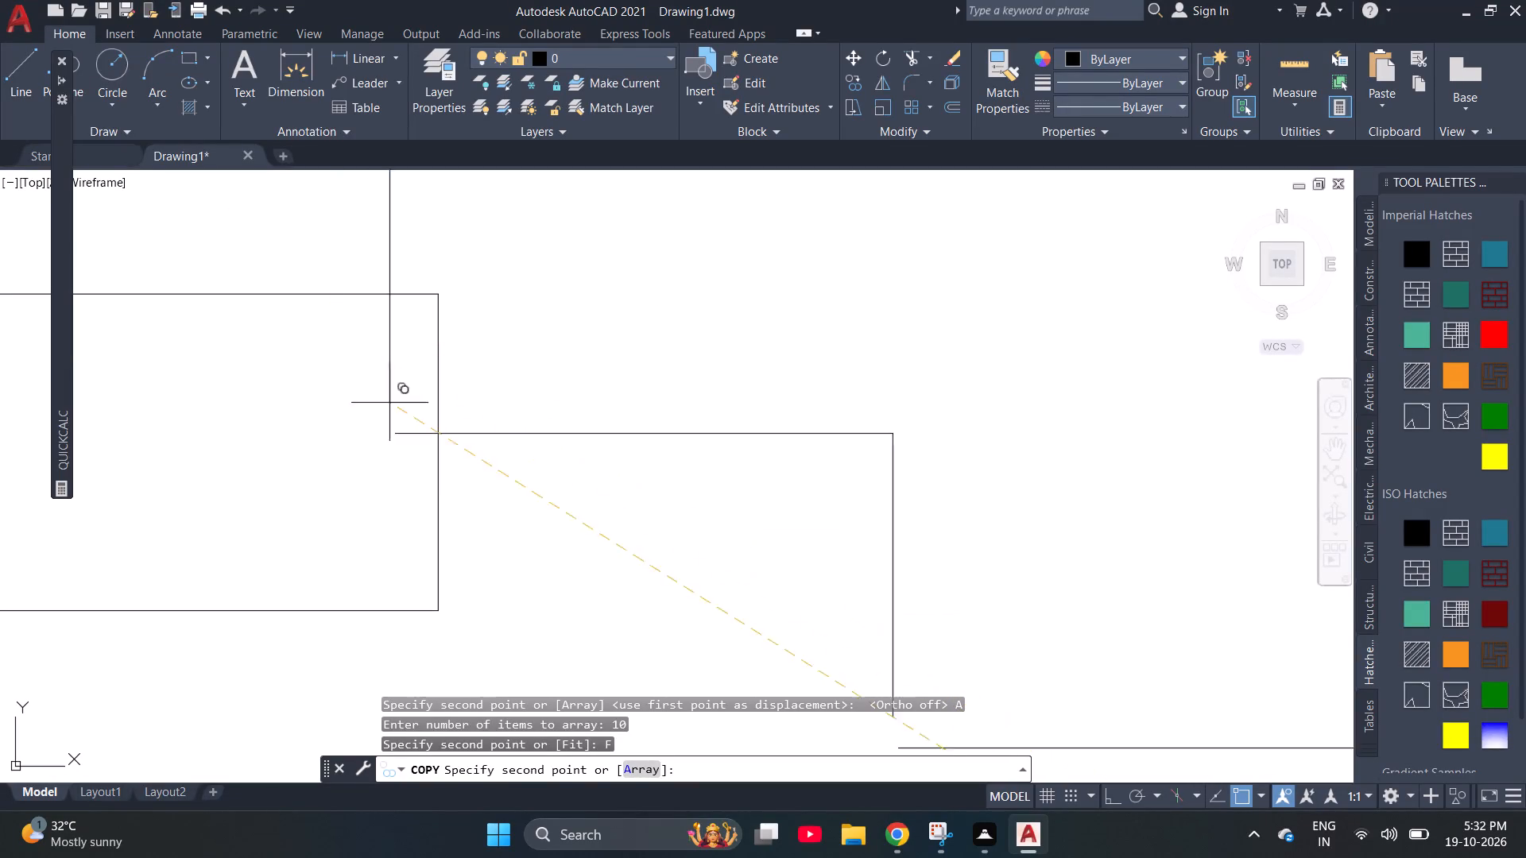
pyautogui.click(437, 578)
pyautogui.scroll(-3, 502, 518)
pyautogui.scroll(-1, 366, 563)
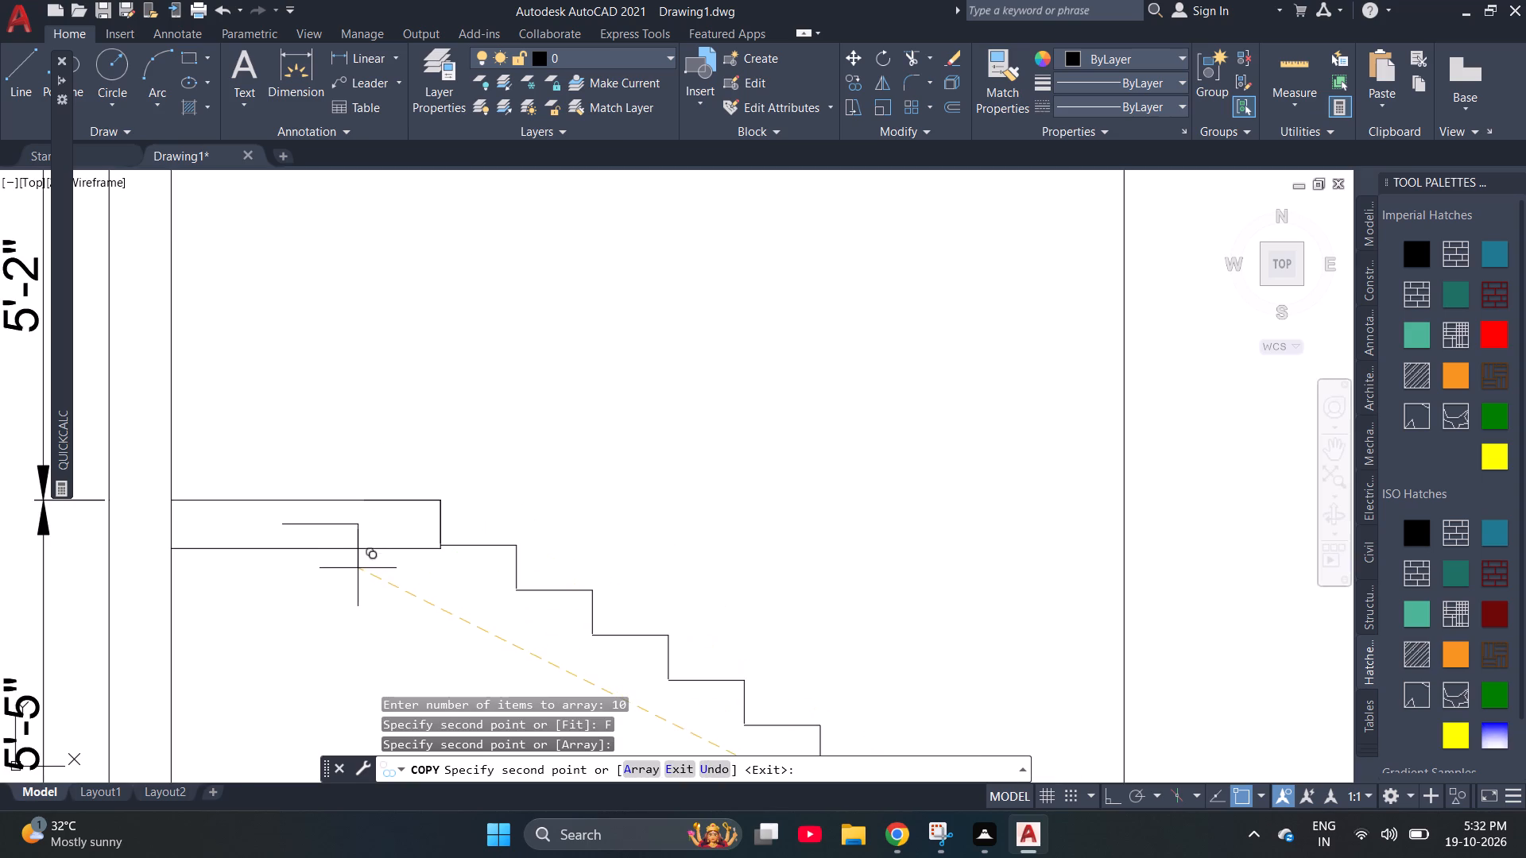
pyautogui.scroll(-1, 358, 568)
pyautogui.scroll(-2, 585, 369)
pyautogui.press('Escape')
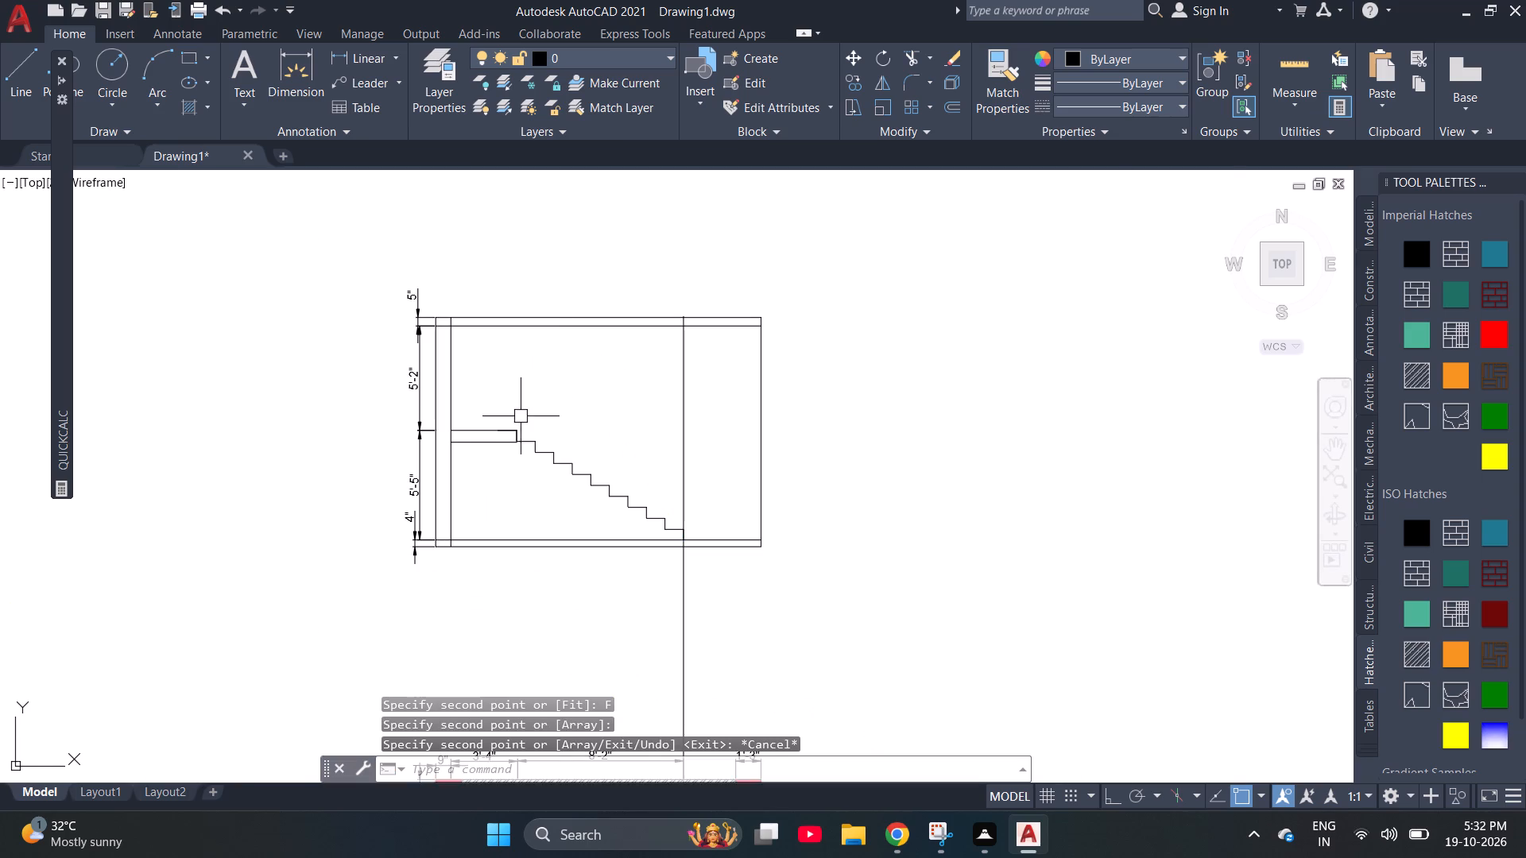
# Draw a sloping line along the steps' inner corners, from the top tread's end at the landing to the first tread's inner corner.
pyautogui.scroll(4, 502, 450)
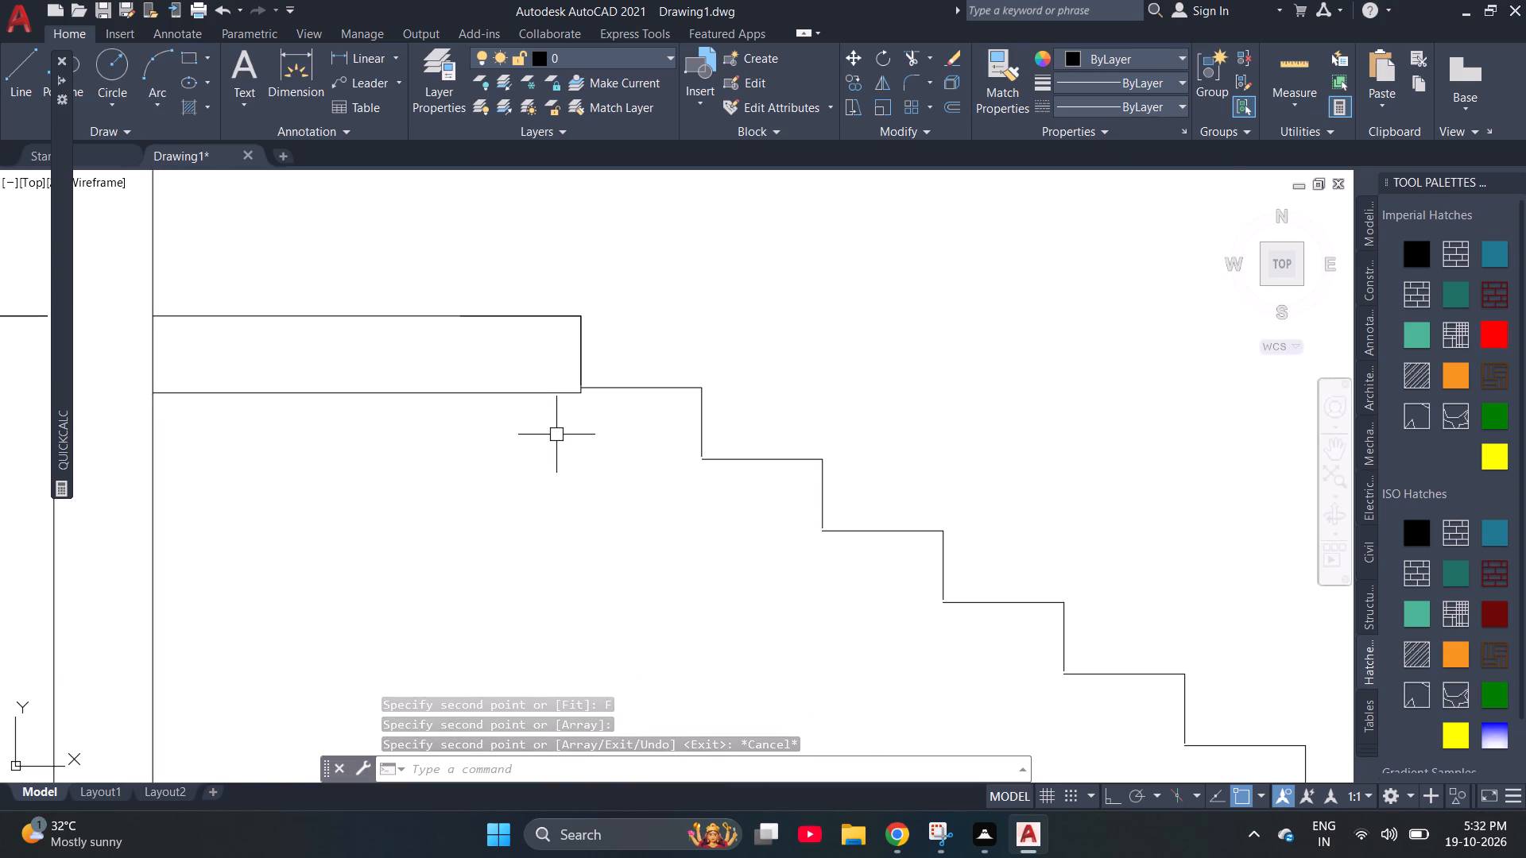
pyautogui.press('Escape')
pyautogui.write('L')
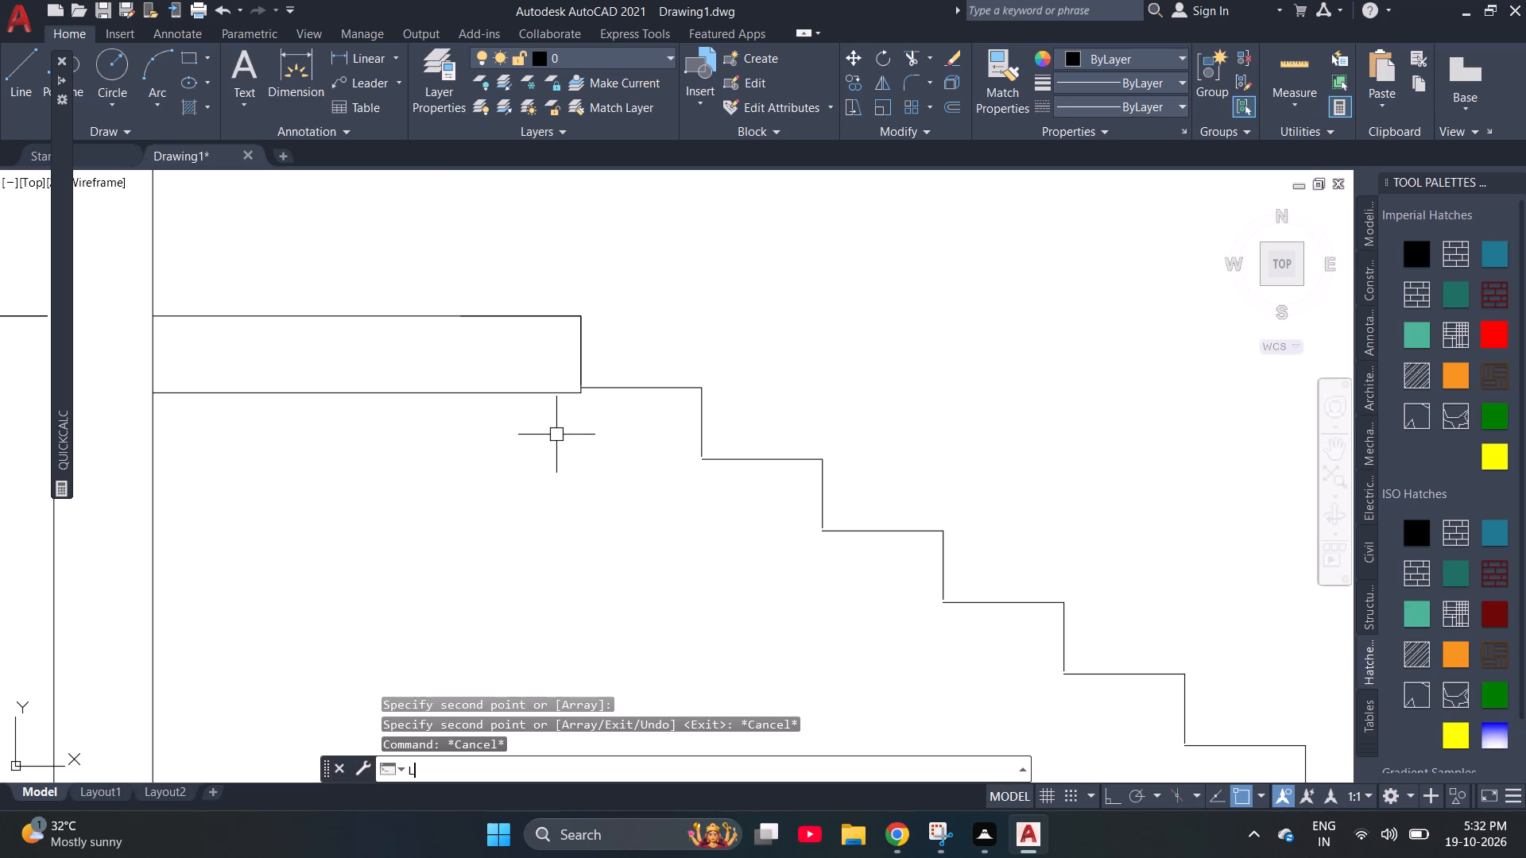
pyautogui.press('space')
pyautogui.scroll(3, 591, 380)
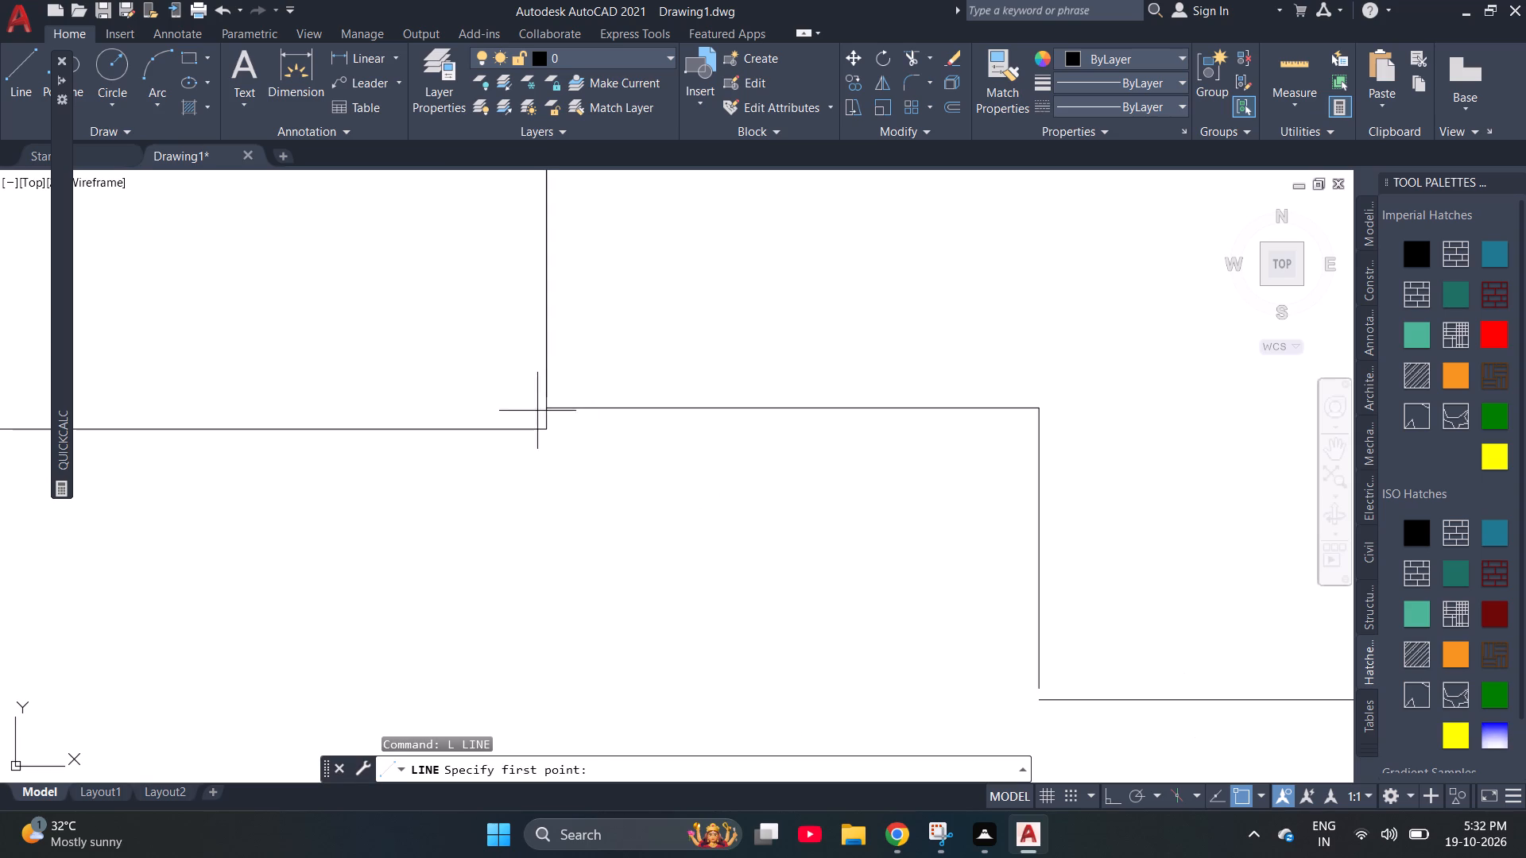
pyautogui.click(544, 407)
pyautogui.scroll(-4, 387, 338)
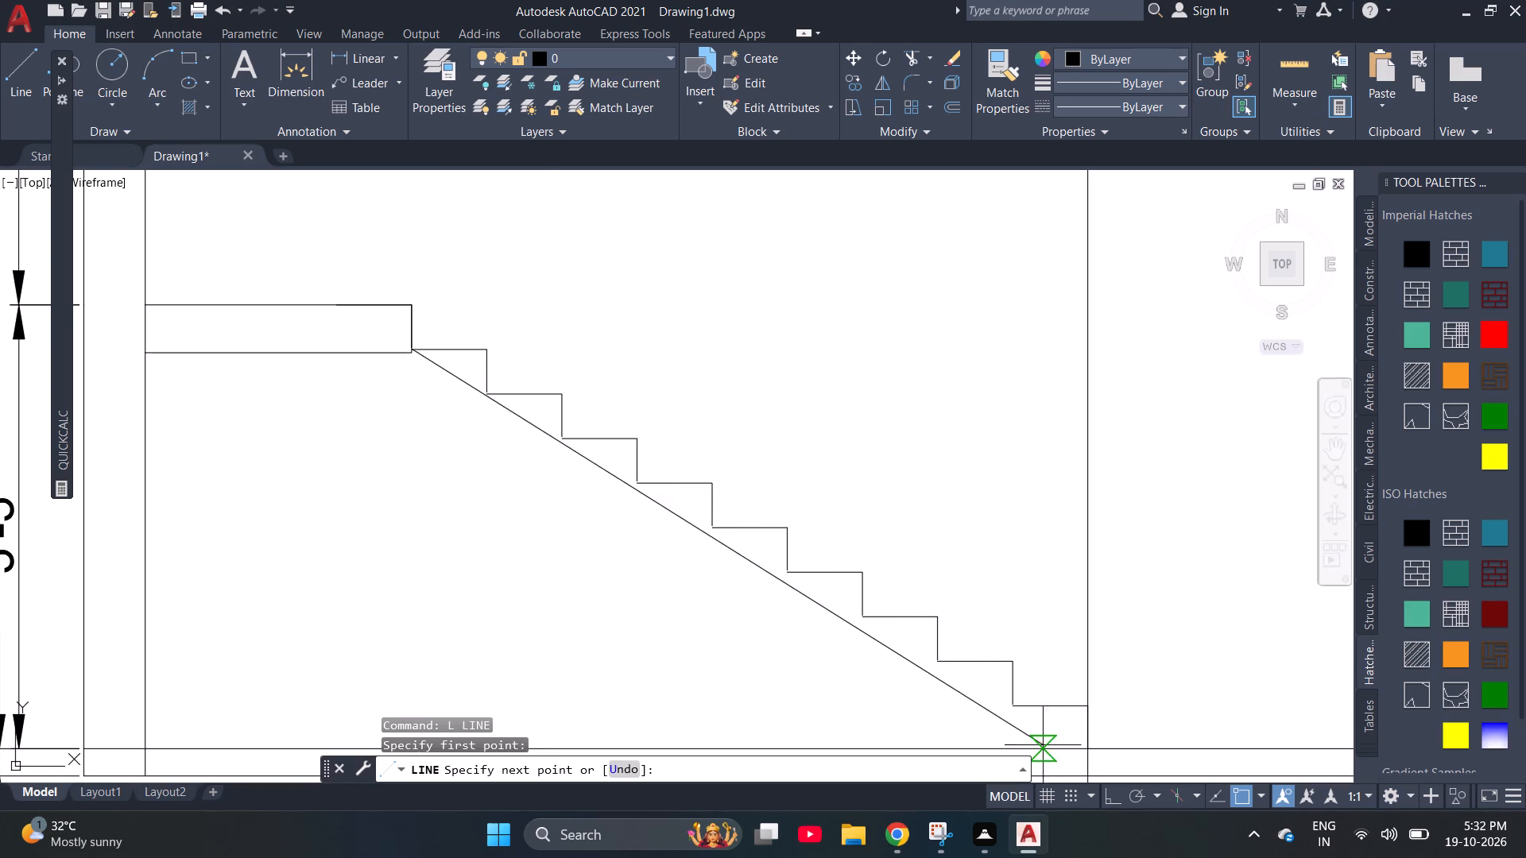
pyautogui.click(1011, 711)
pyautogui.press('Escape')
# Offset the sloping line 4" below the flight to form the waist slab's underside.
pyautogui.press('o')
pyautogui.press('Return')
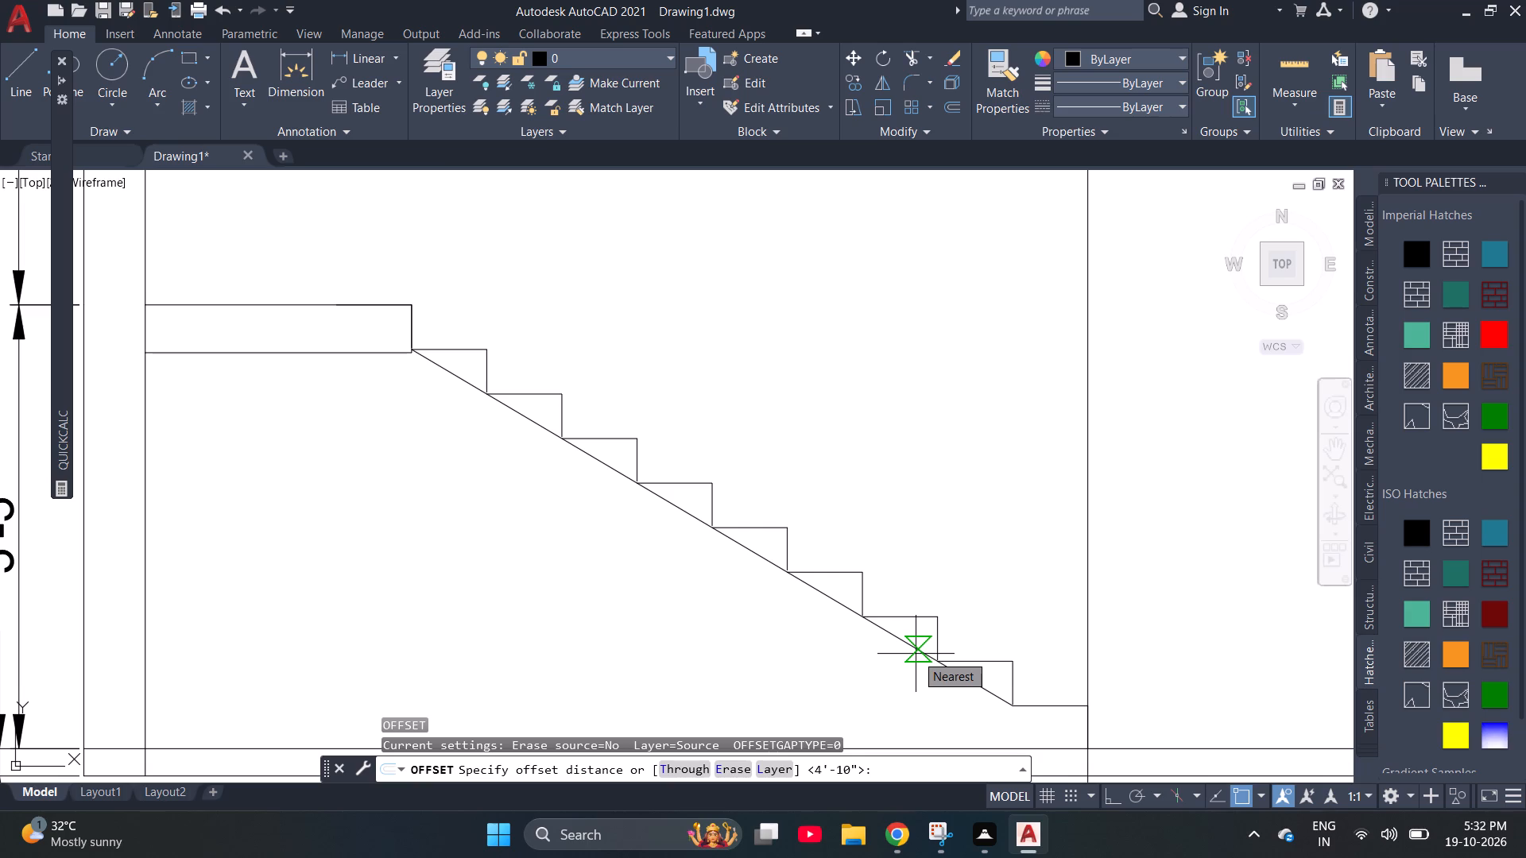
pyautogui.write('4"')
pyautogui.press('Return')
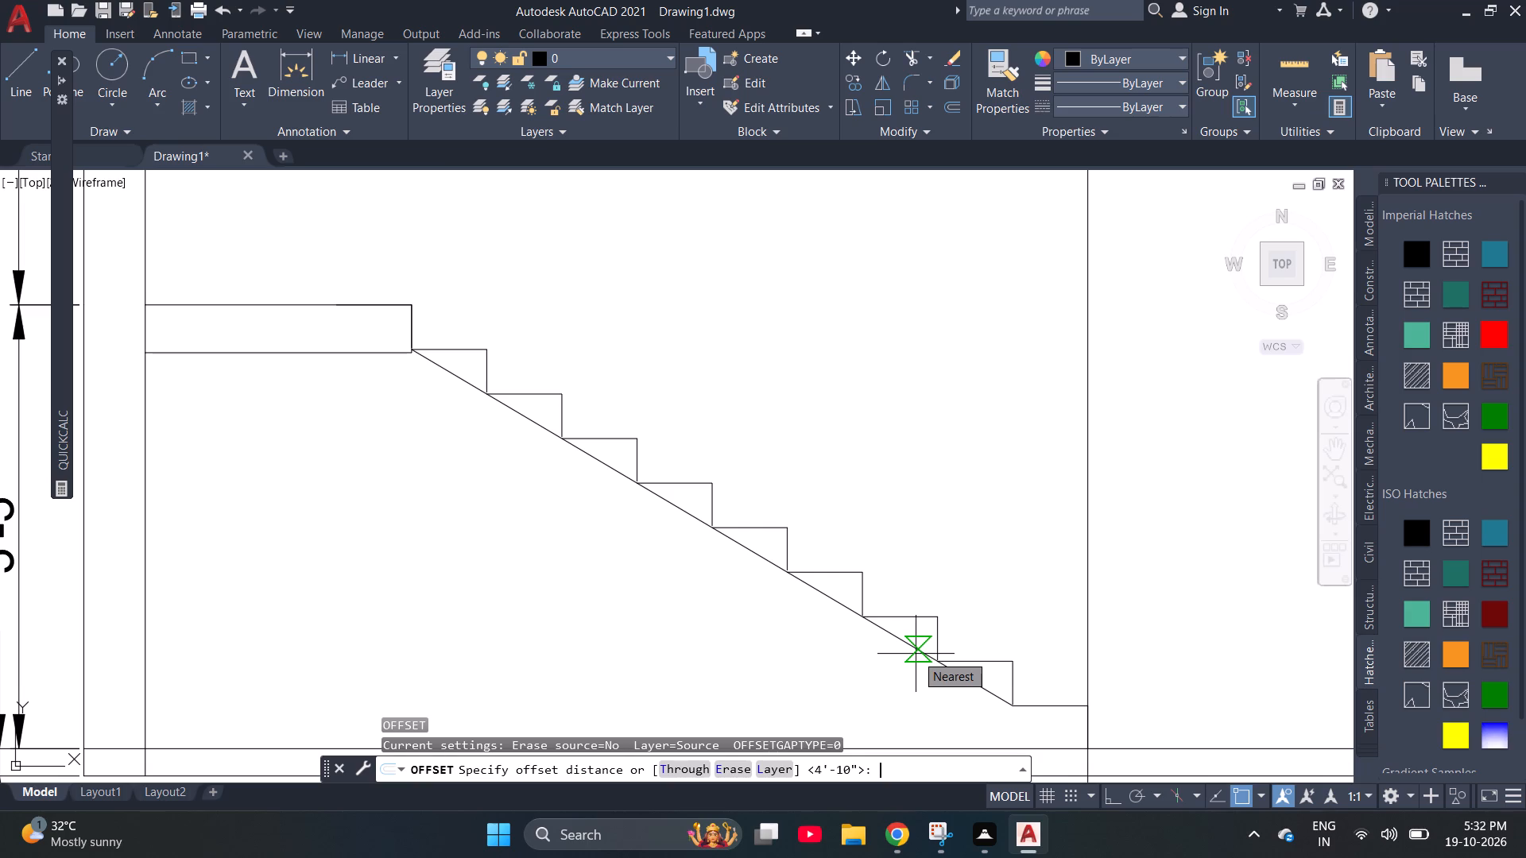
pyautogui.click(924, 645)
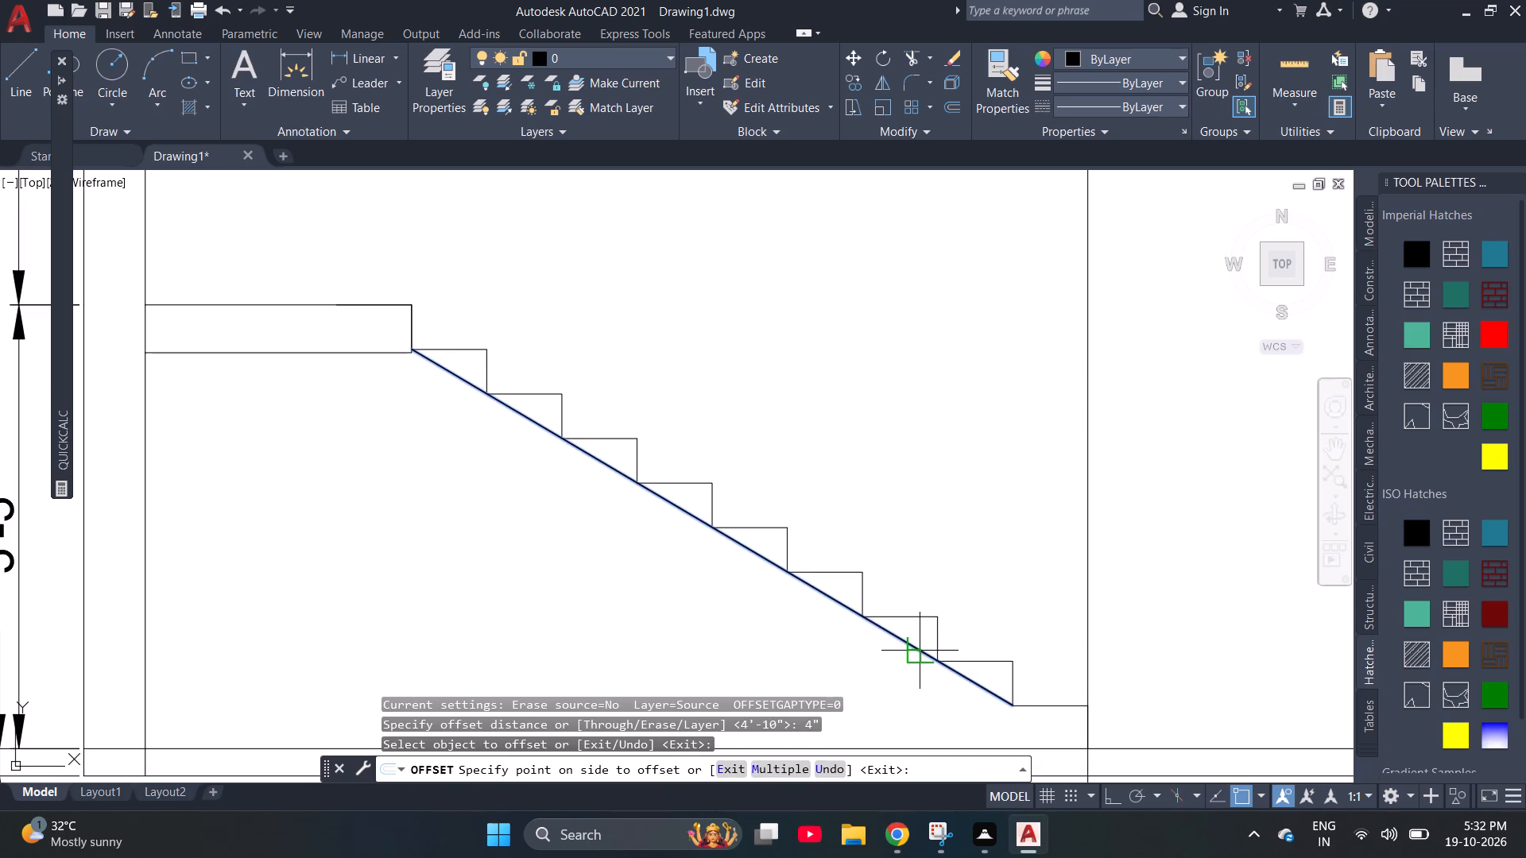
pyautogui.click(847, 703)
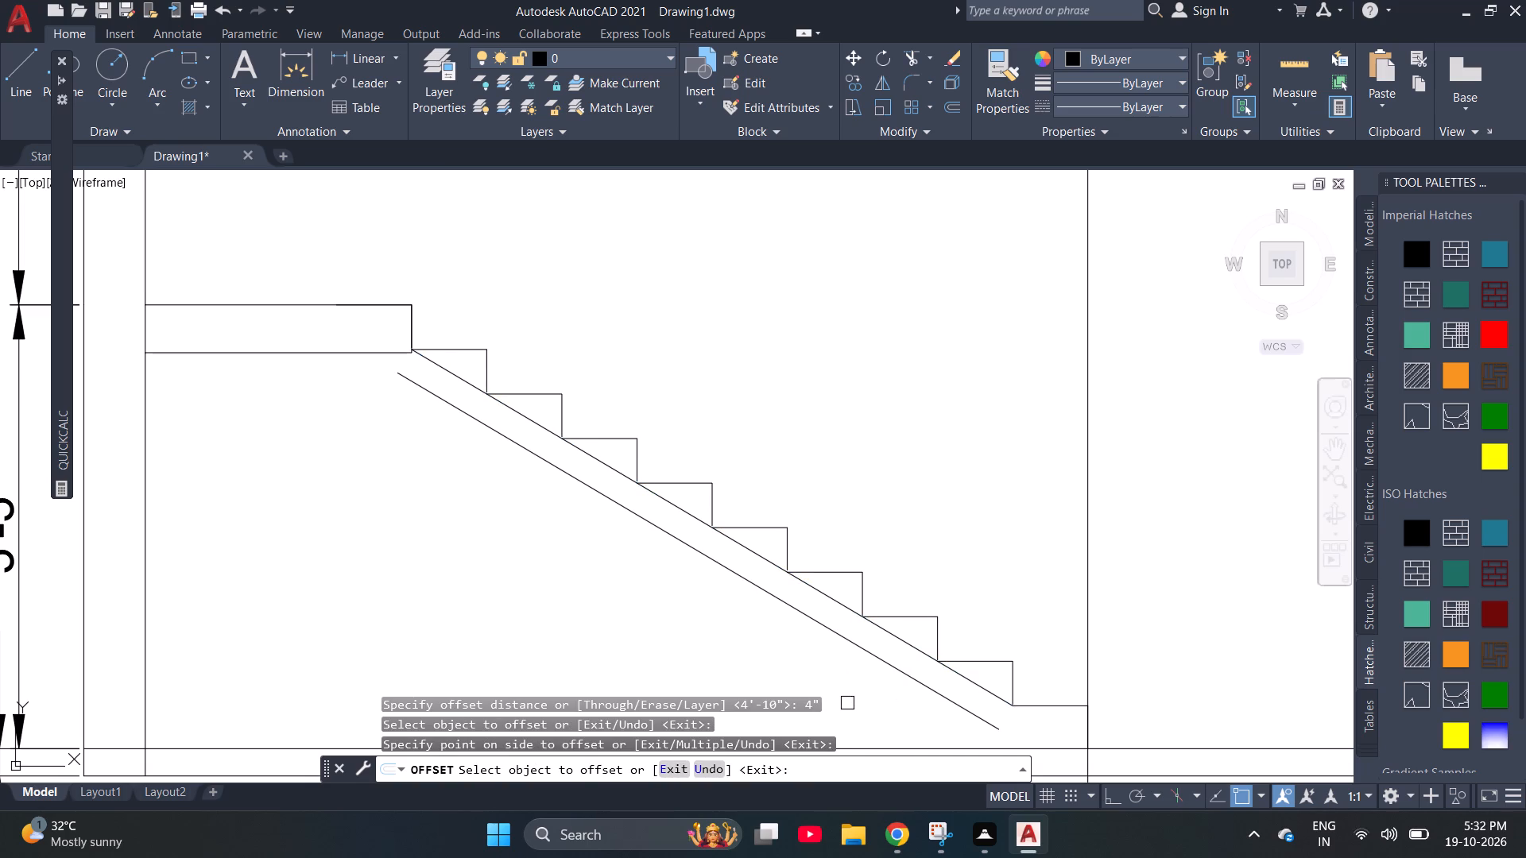
pyautogui.press('Escape')
# Delete the original sloping line that touches the steps' inner corners.
pyautogui.click(842, 605)
pyautogui.press('Delete')
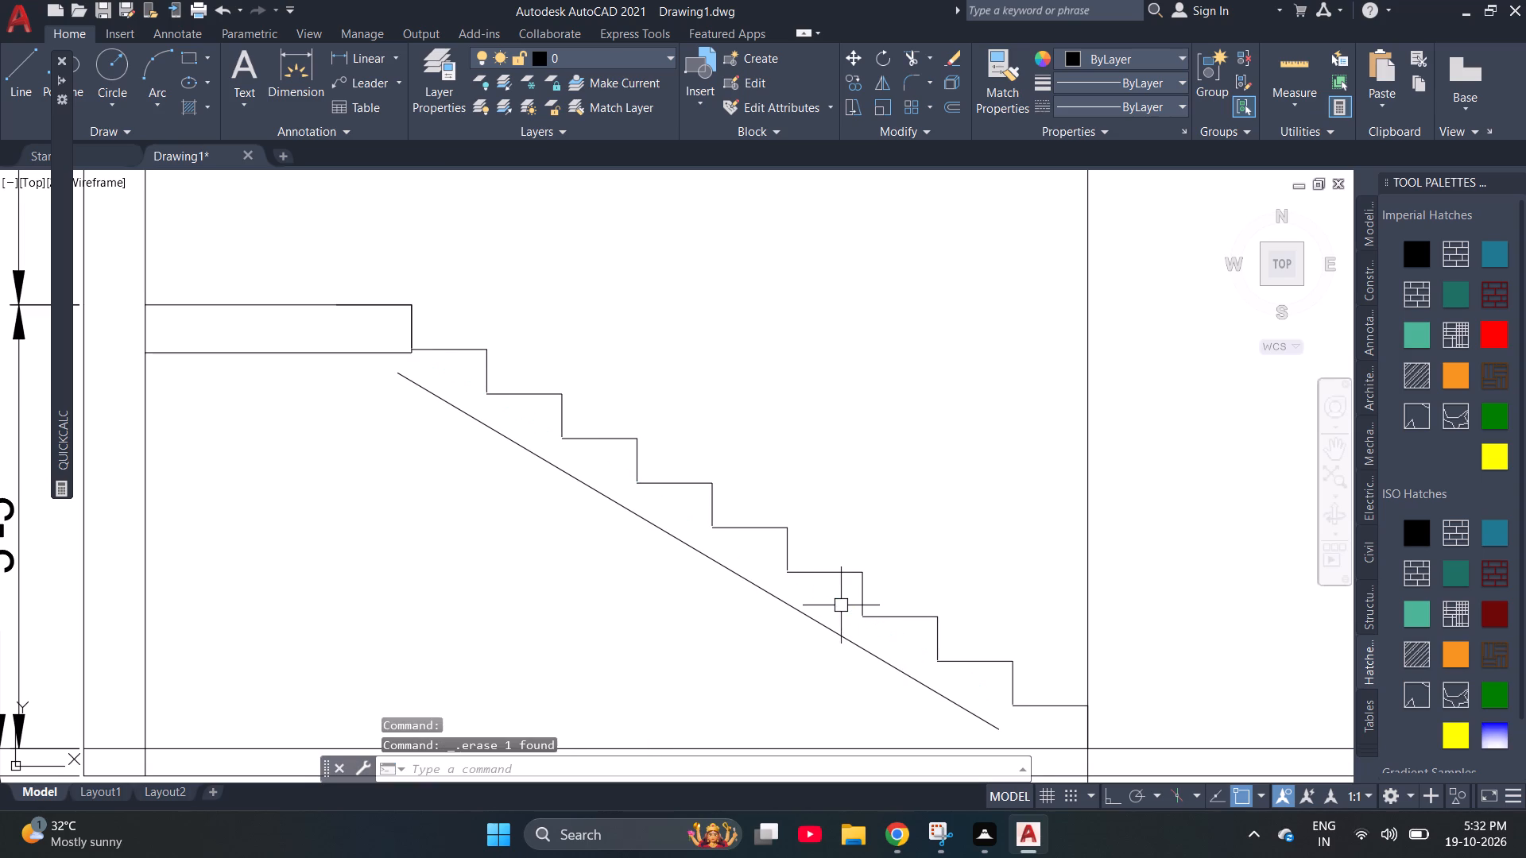
pyautogui.press('Escape')
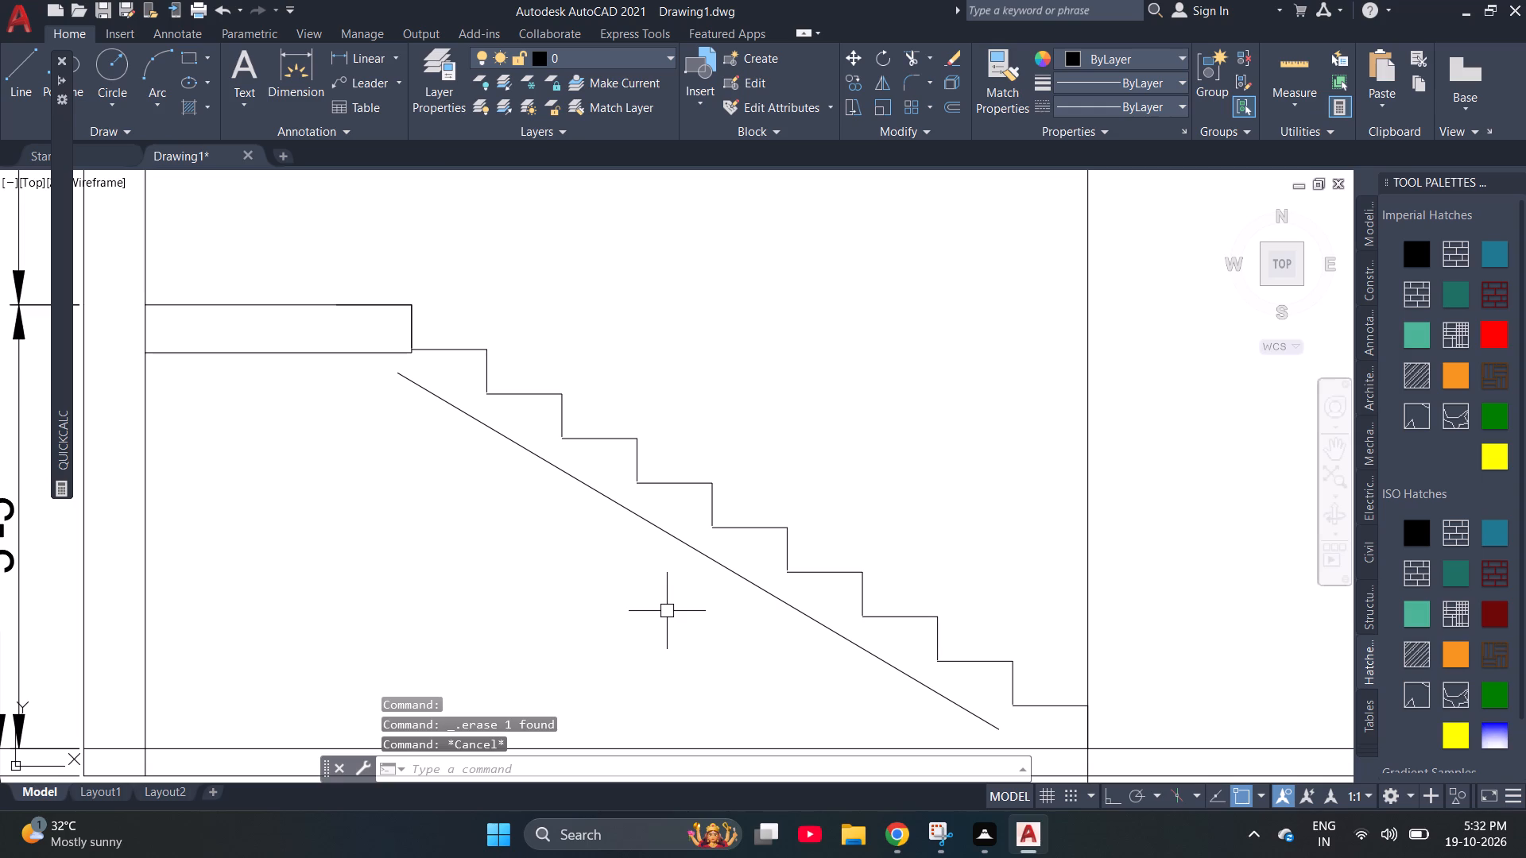
# Extend the waist slab's underside line up to the landing's underside and down to the floor line.
pyautogui.write('EX')
pyautogui.press('space')
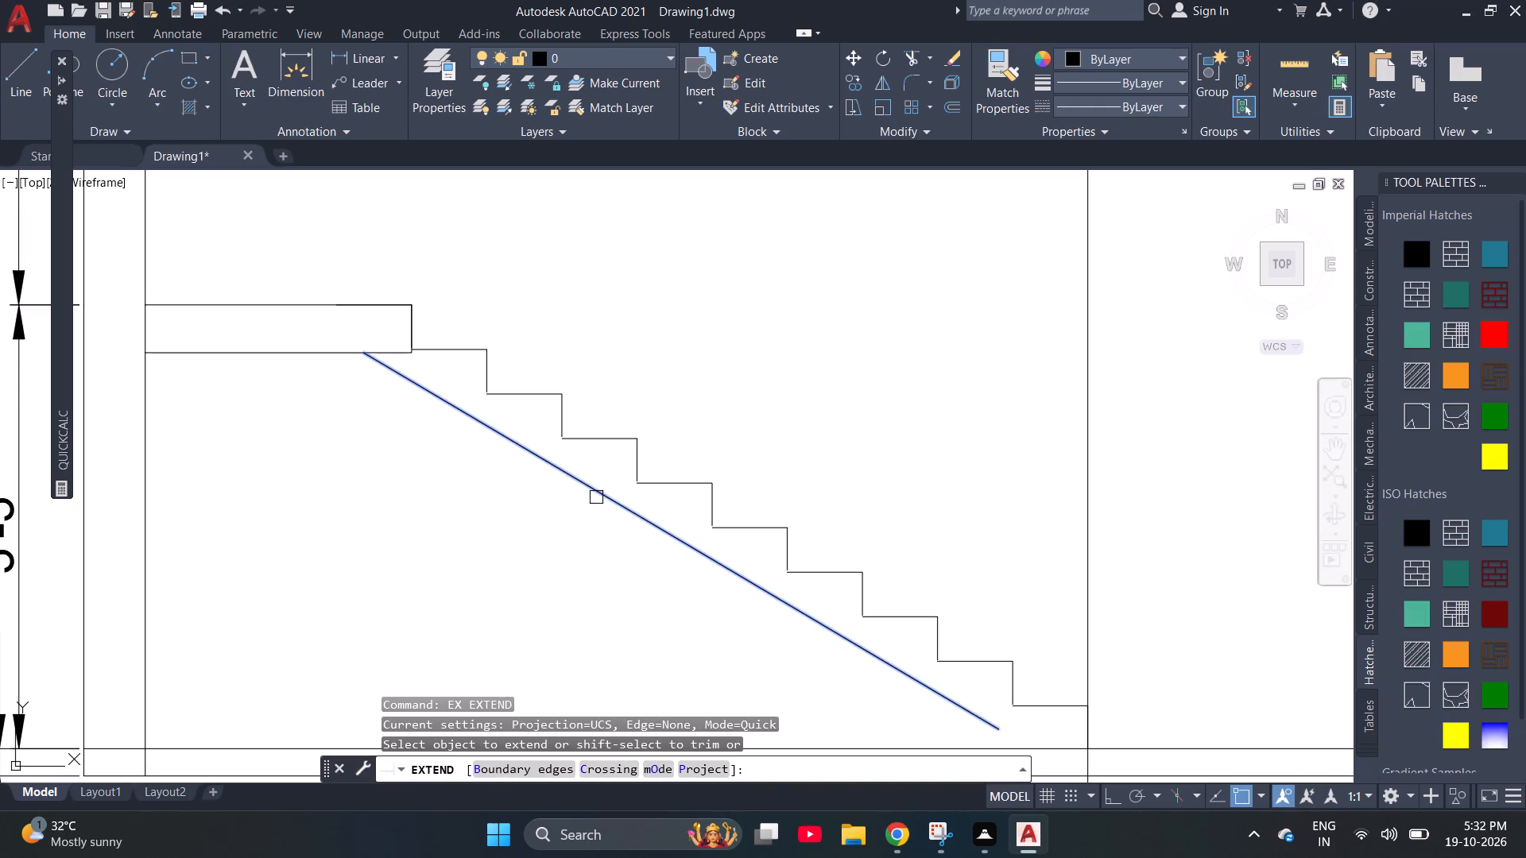
pyautogui.click(598, 497)
pyautogui.click(974, 717)
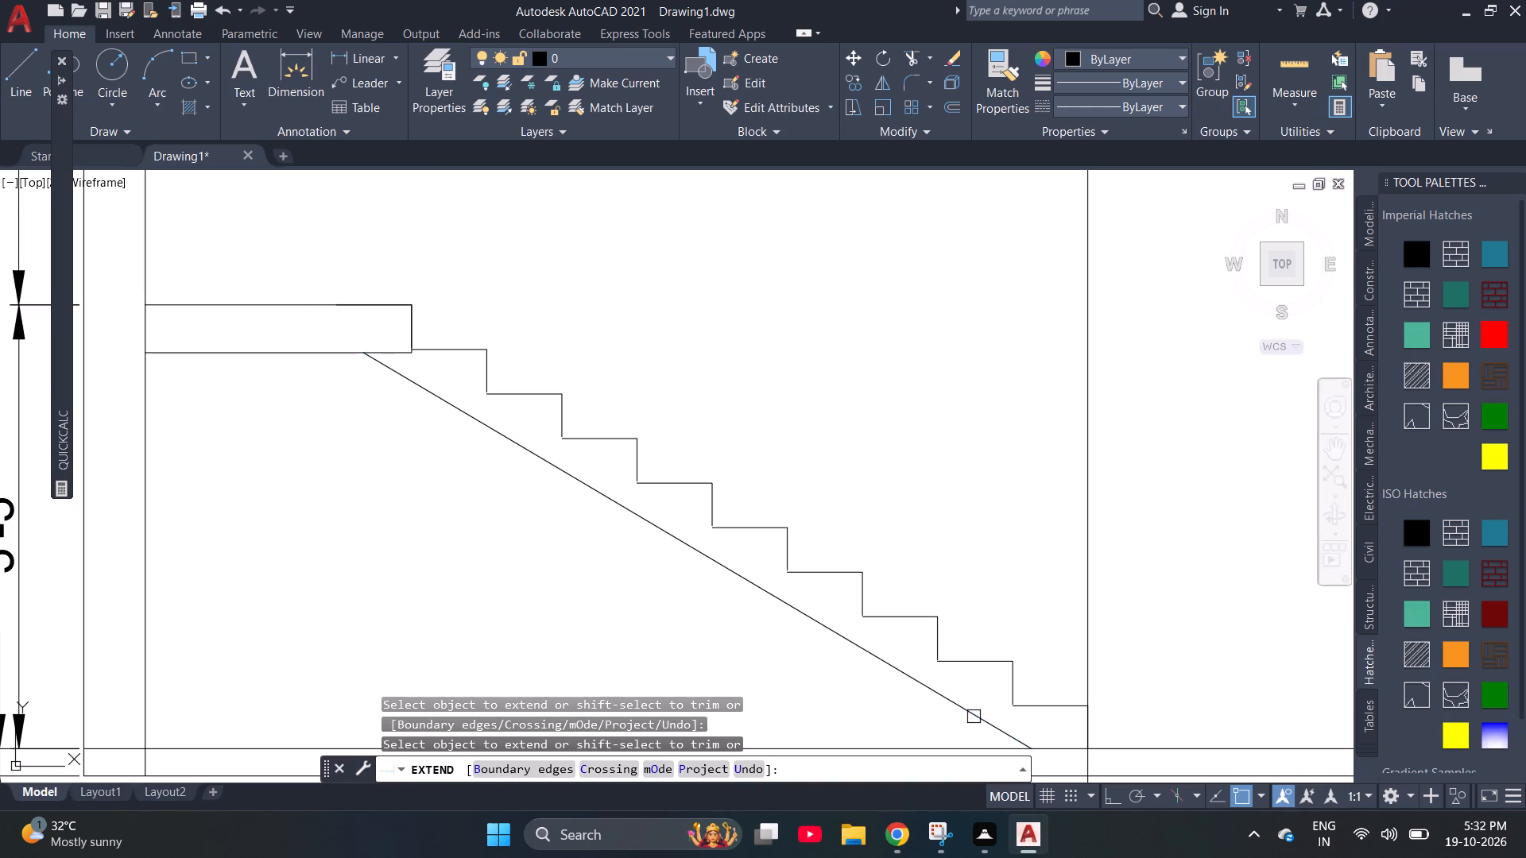
pyautogui.press('Escape')
pyautogui.press('Escape')
# Trim the landing's underside beyond the waist slab line and the piece of landing edge hanging below the top tread.
pyautogui.write('TR')
pyautogui.press('space')
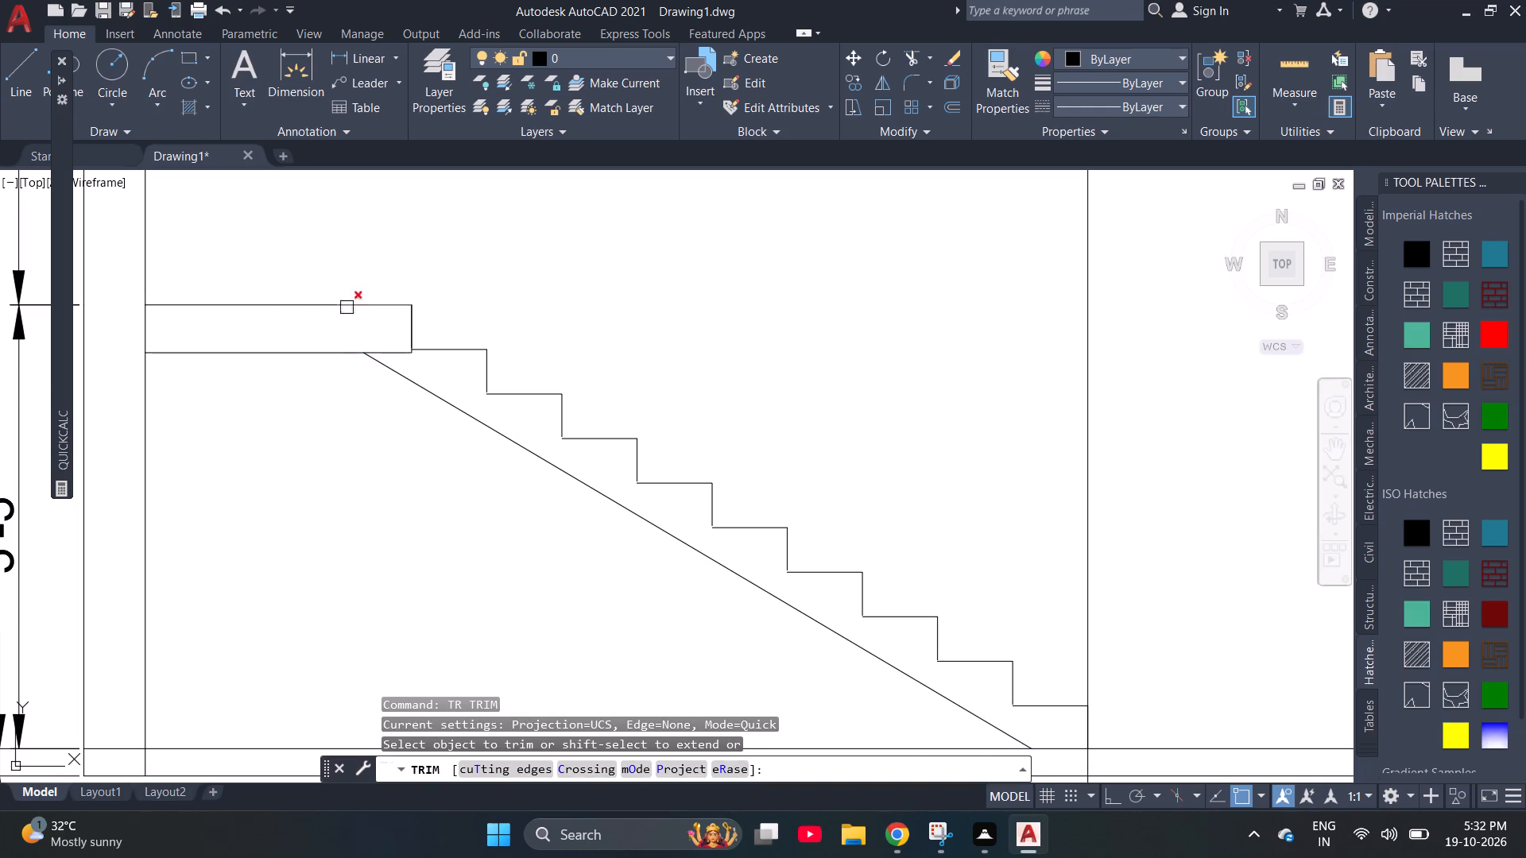
pyautogui.scroll(3, 343, 317)
pyautogui.click(522, 464)
pyautogui.scroll(-2, 448, 410)
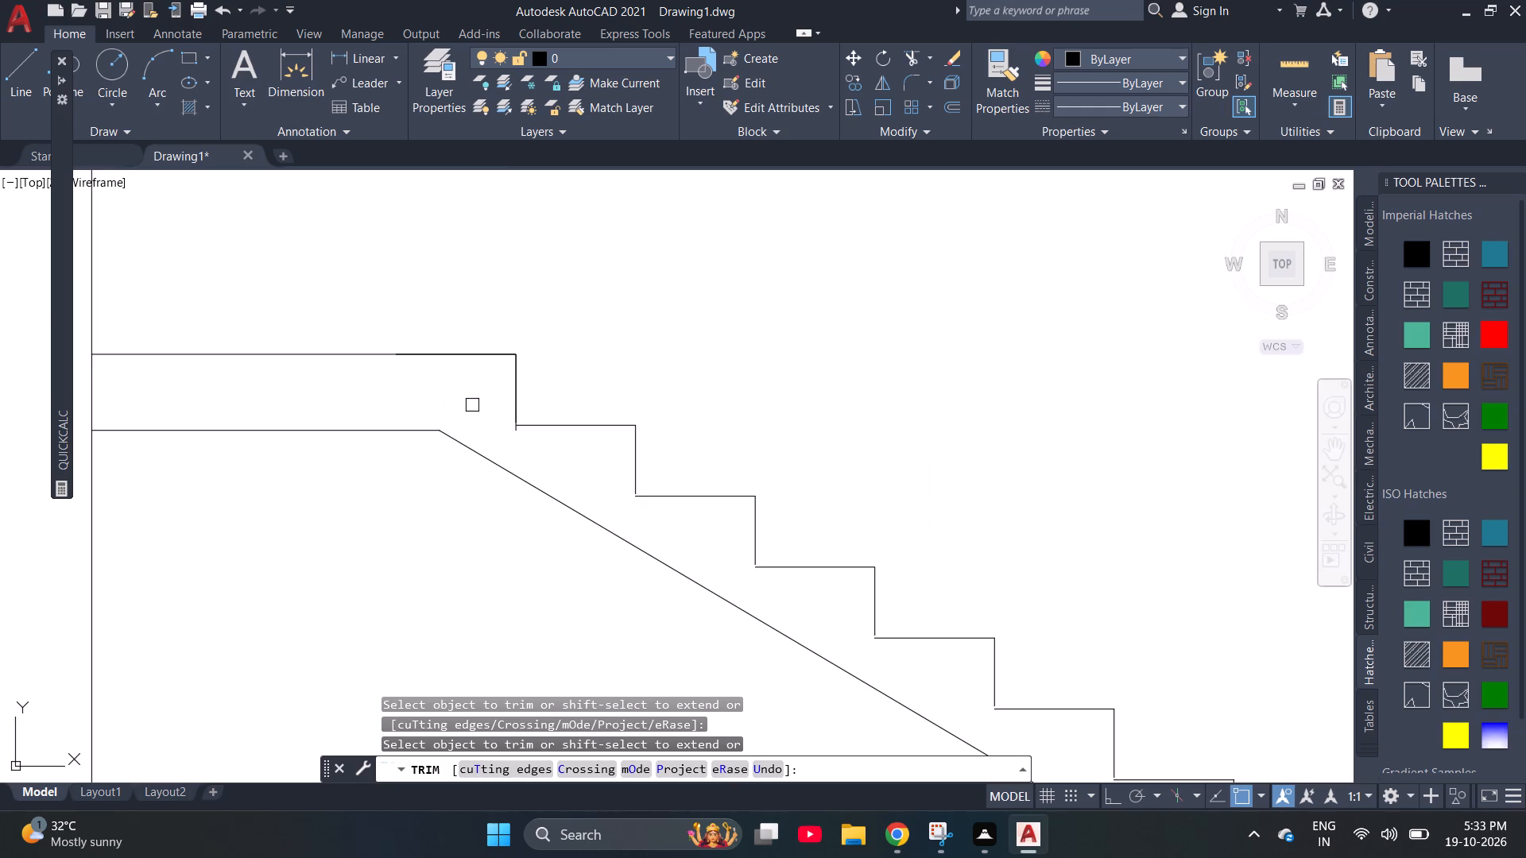
pyautogui.scroll(3, 512, 431)
pyautogui.click(509, 419)
pyautogui.scroll(-3, 505, 472)
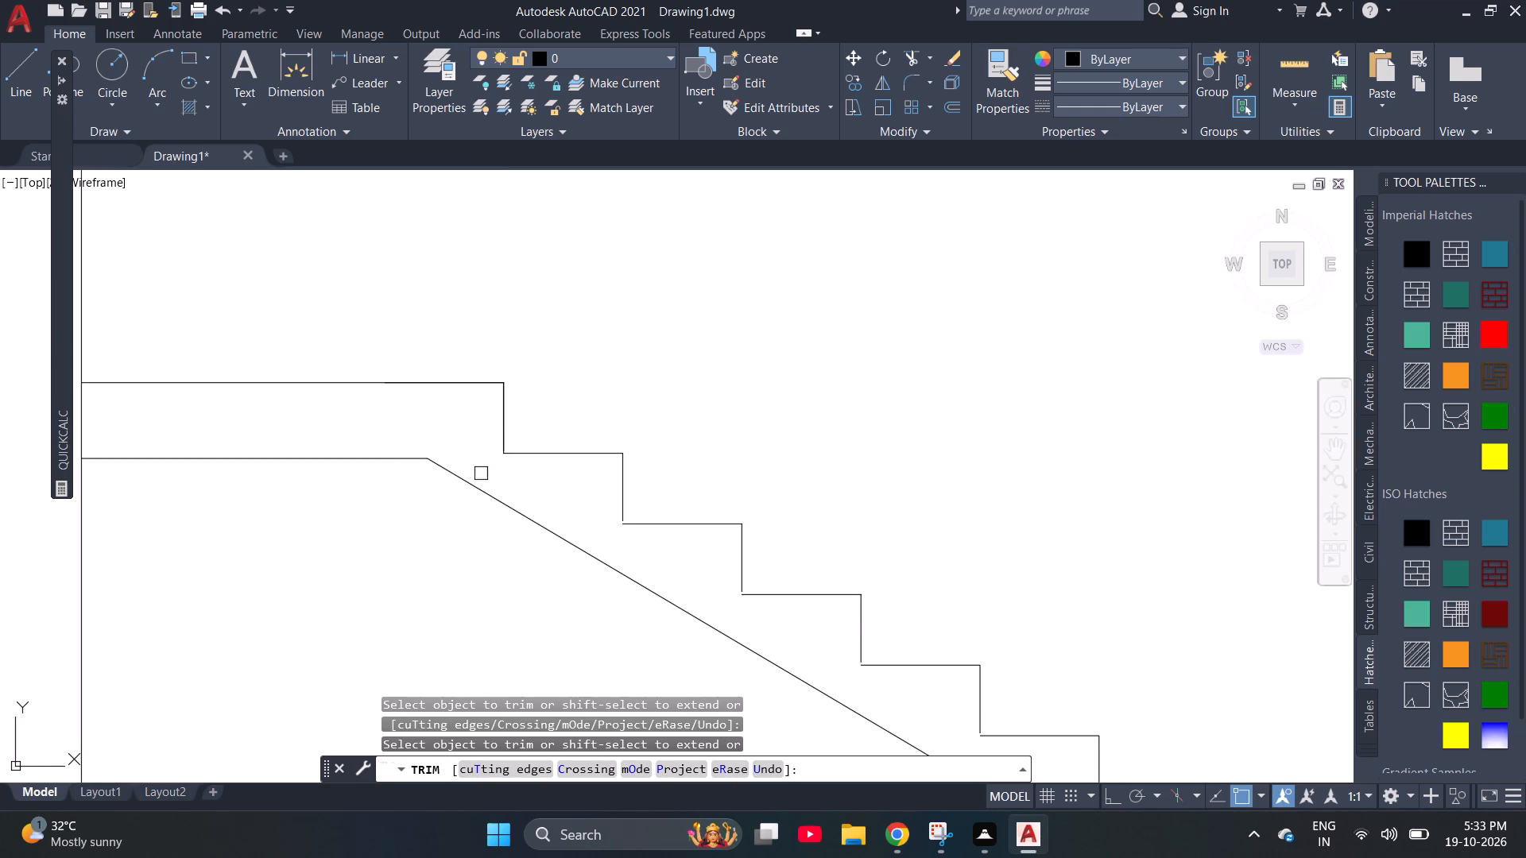
pyautogui.scroll(-1, 381, 468)
pyautogui.scroll(3, 537, 497)
pyautogui.press('Escape')
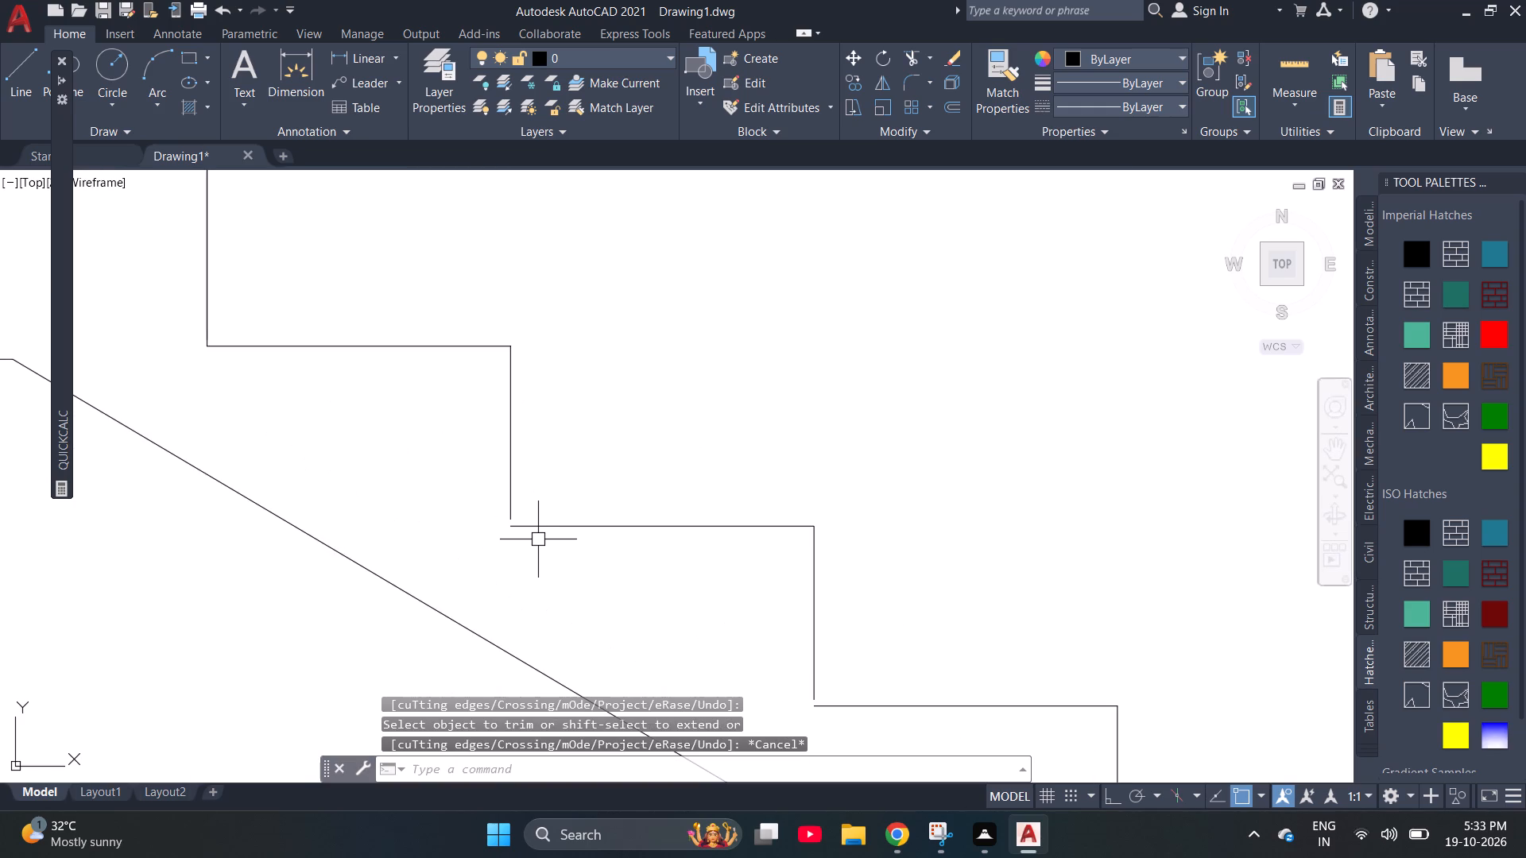
# Extend the short risers in the upper and middle part of the flight down to the treads below them.
pyautogui.write('EX')
pyautogui.press('space')
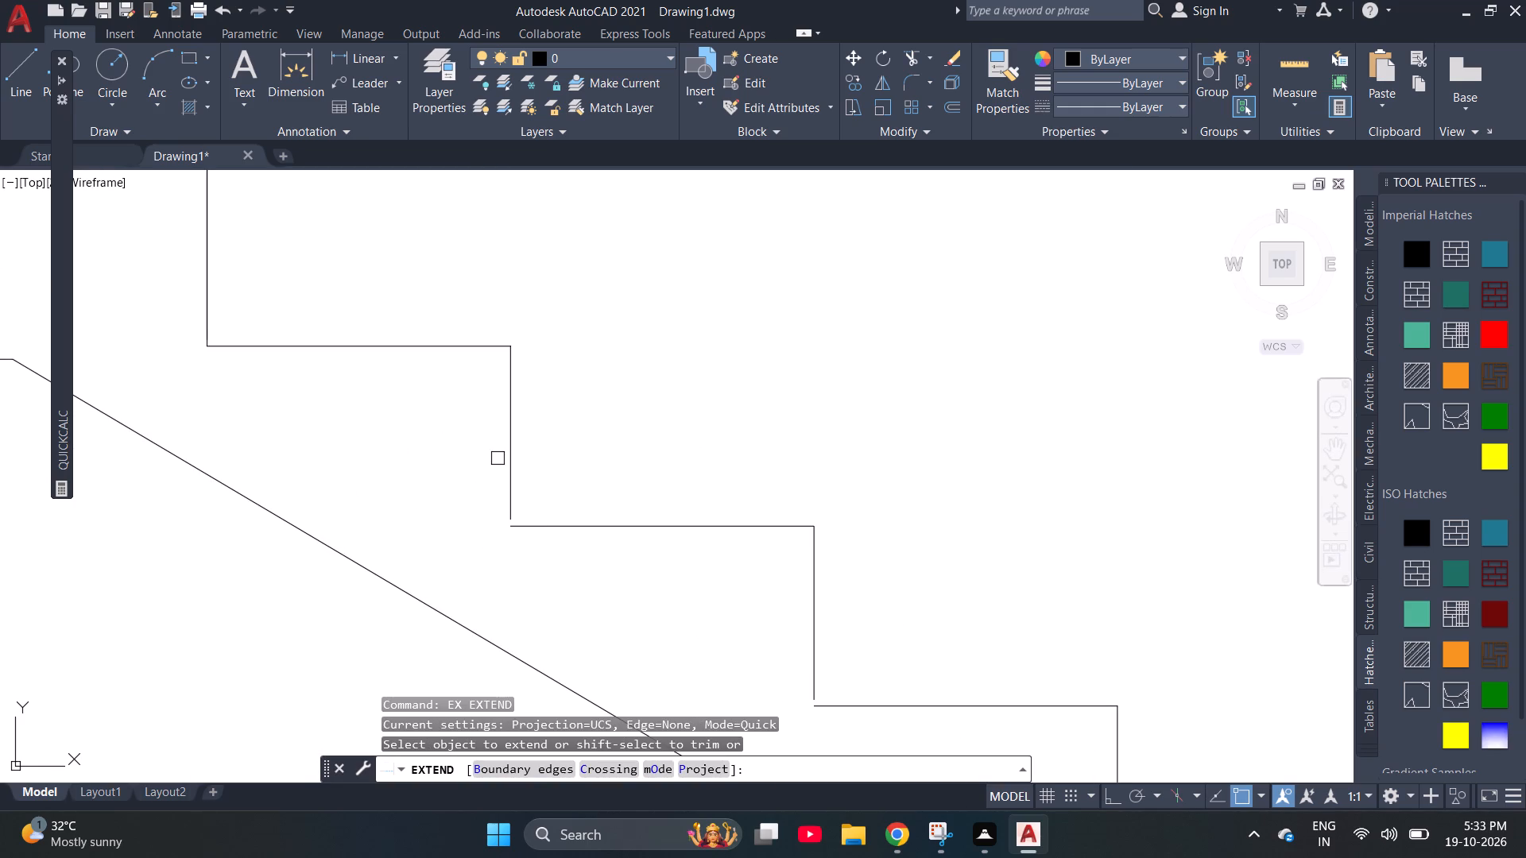
pyautogui.click(508, 460)
pyautogui.click(827, 642)
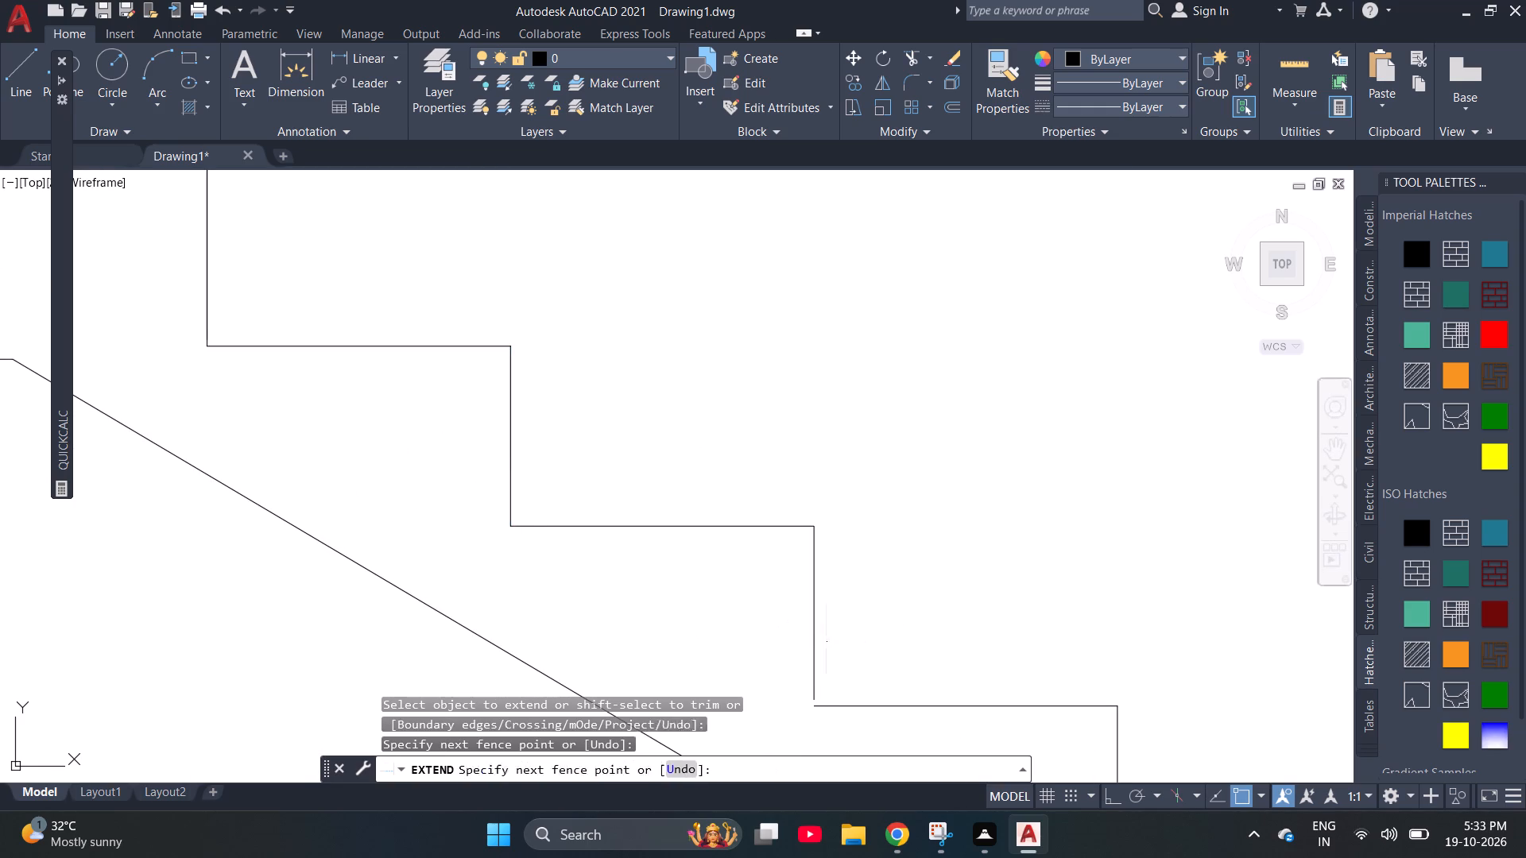
pyautogui.click(819, 646)
pyautogui.click(811, 645)
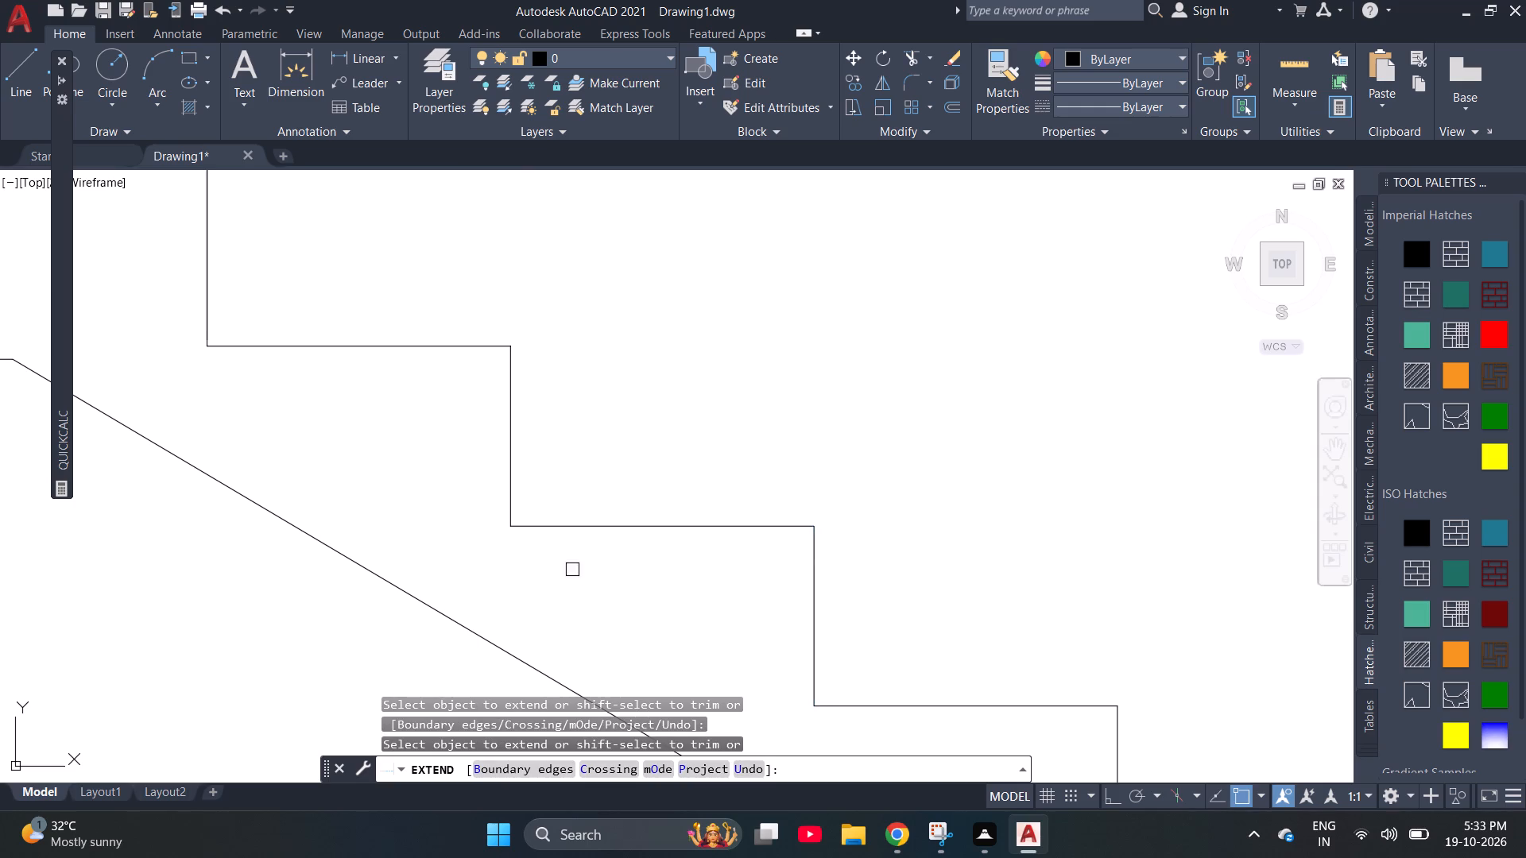
pyautogui.scroll(4, 491, 519)
pyautogui.scroll(-7, 490, 512)
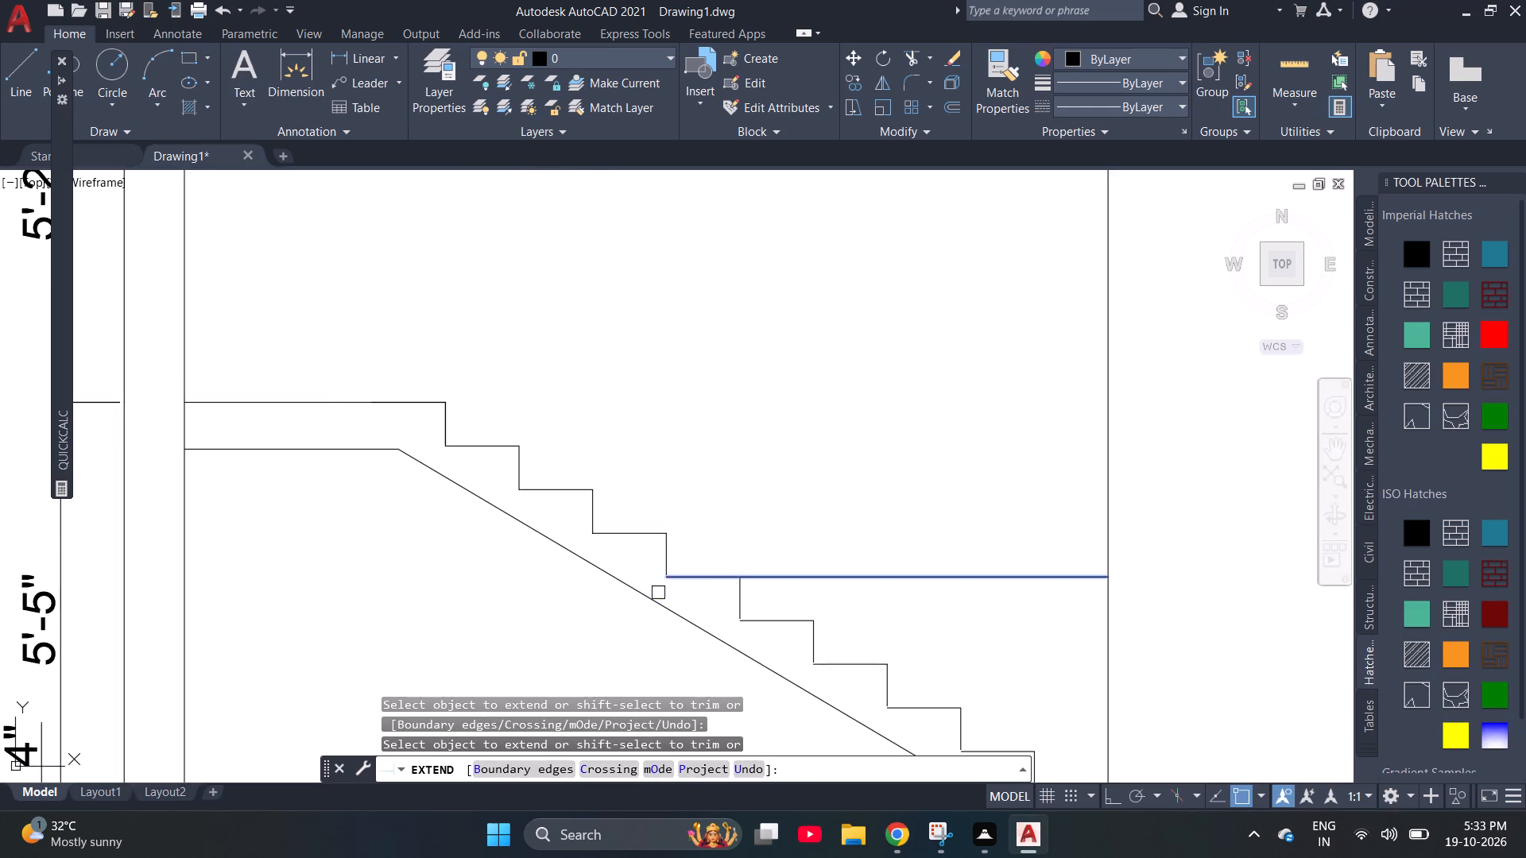
pyautogui.scroll(3, 653, 593)
pyautogui.click(696, 497)
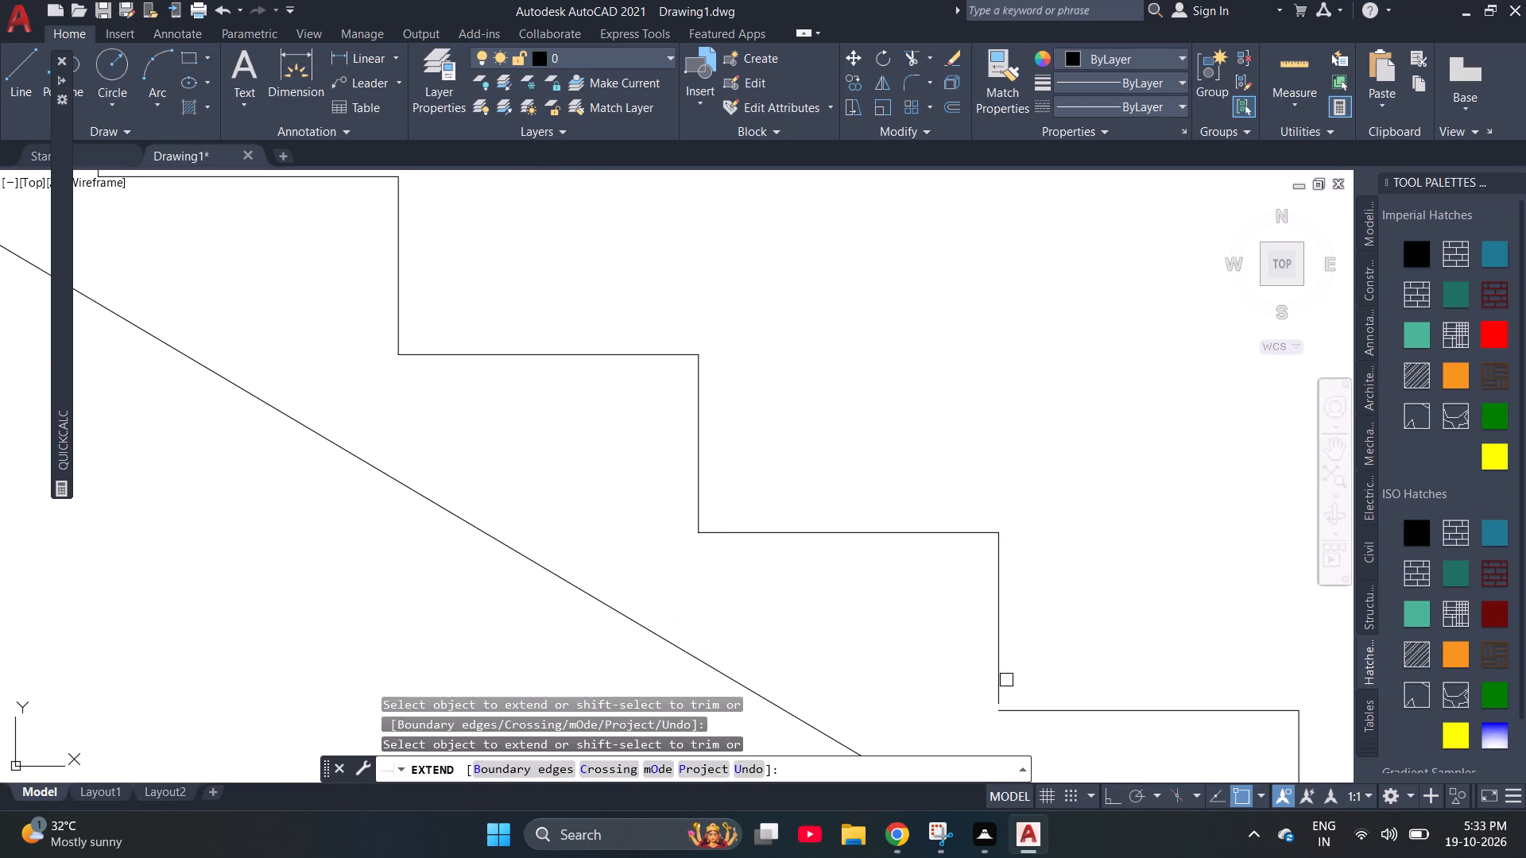
pyautogui.click(994, 674)
# Extend the remaining short risers in the lower part of the flight down to their treads.
pyautogui.scroll(-1, 634, 485)
pyautogui.click(1054, 709)
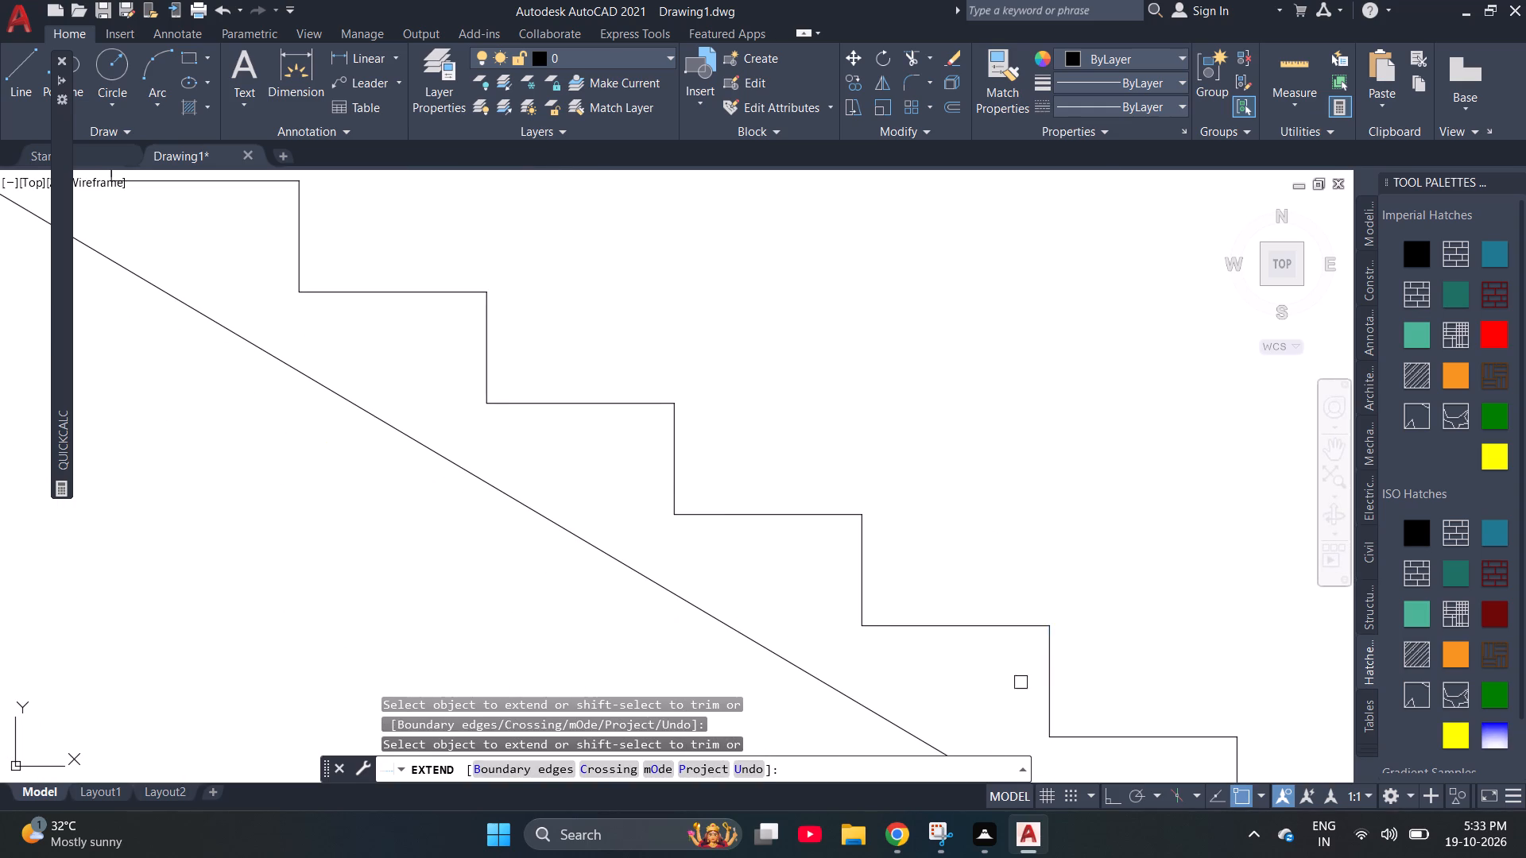
pyautogui.scroll(-2, 623, 466)
pyautogui.scroll(2, 862, 623)
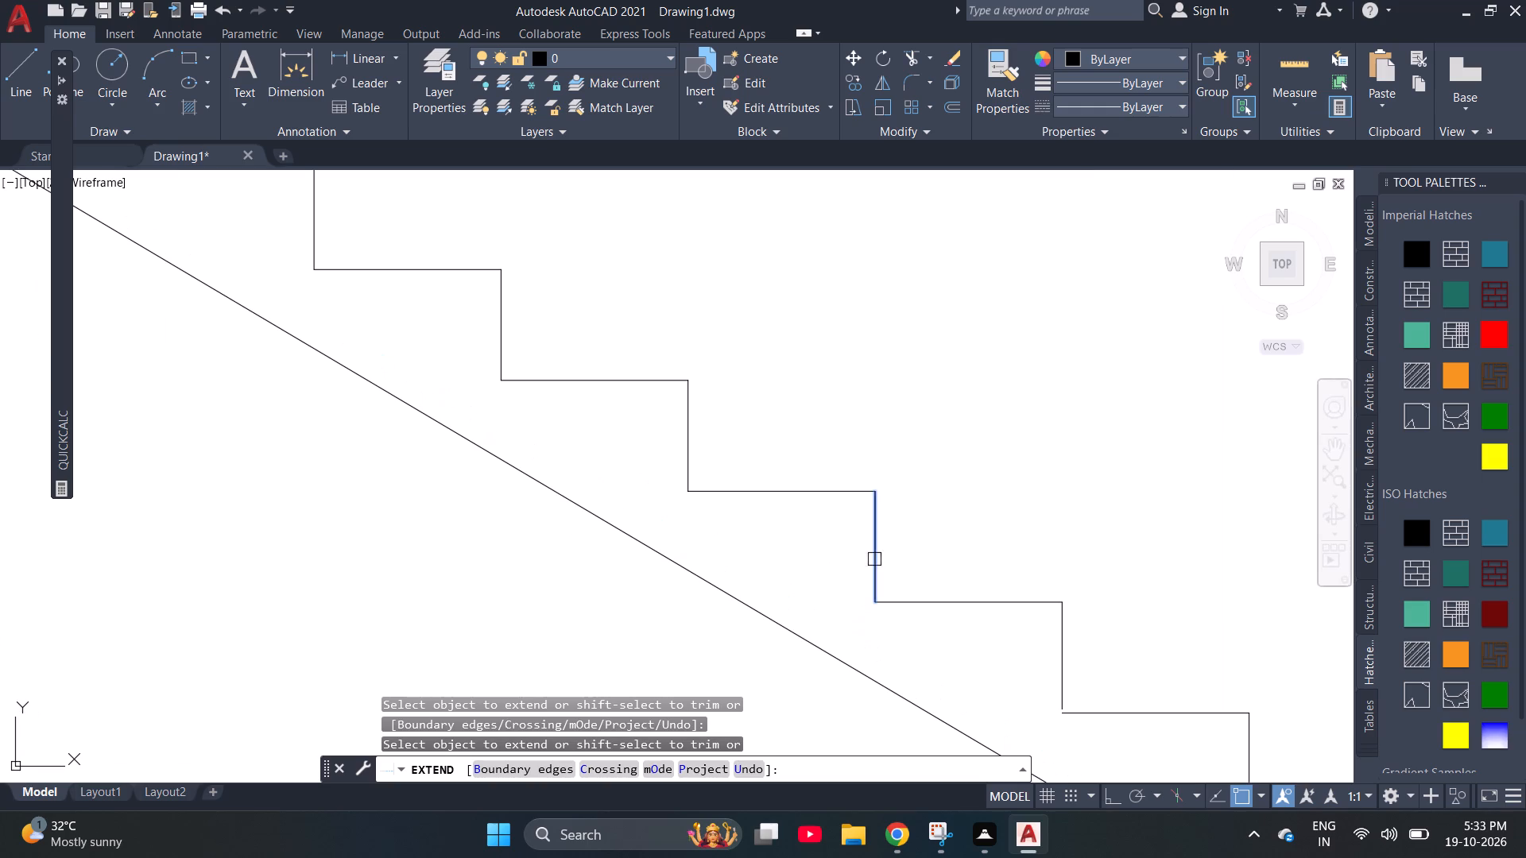
pyautogui.click(874, 559)
pyautogui.click(1065, 663)
pyautogui.scroll(-1, 845, 476)
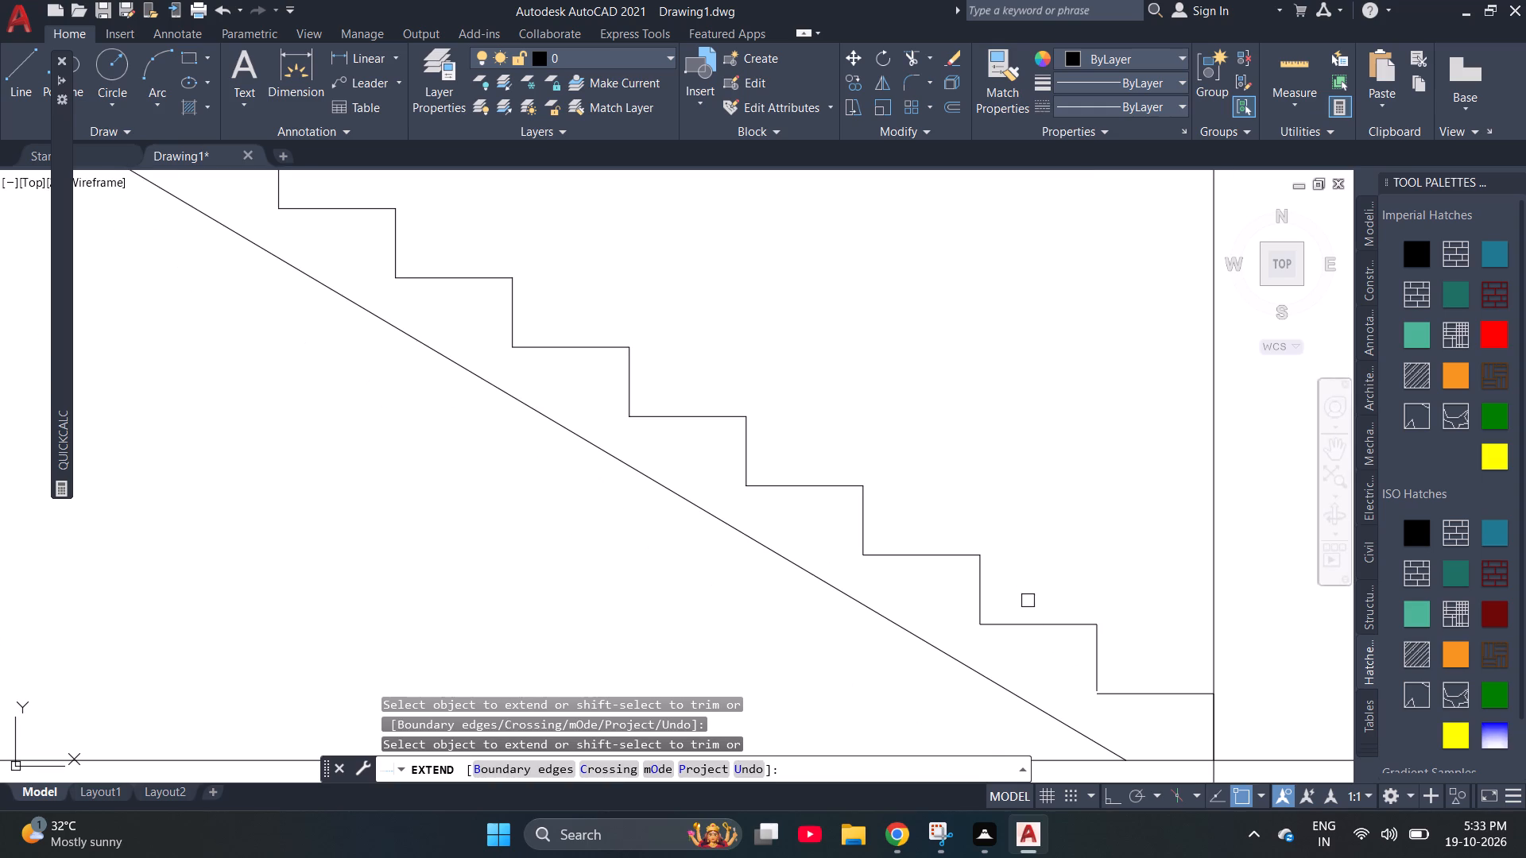
pyautogui.scroll(2, 1037, 644)
pyautogui.click(1188, 717)
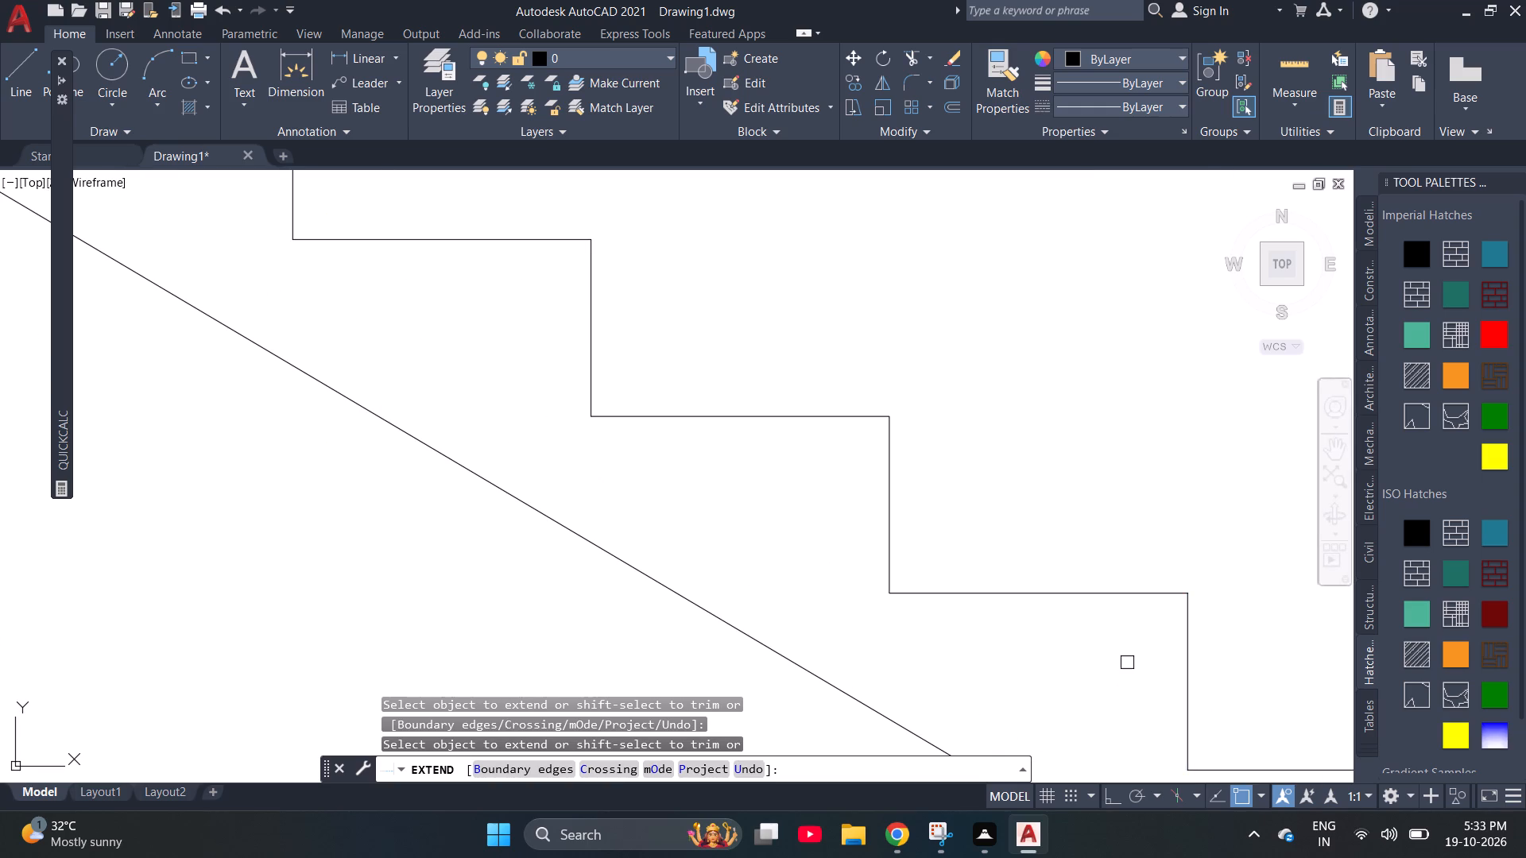
pyautogui.scroll(-1, 853, 432)
pyautogui.press('Escape')
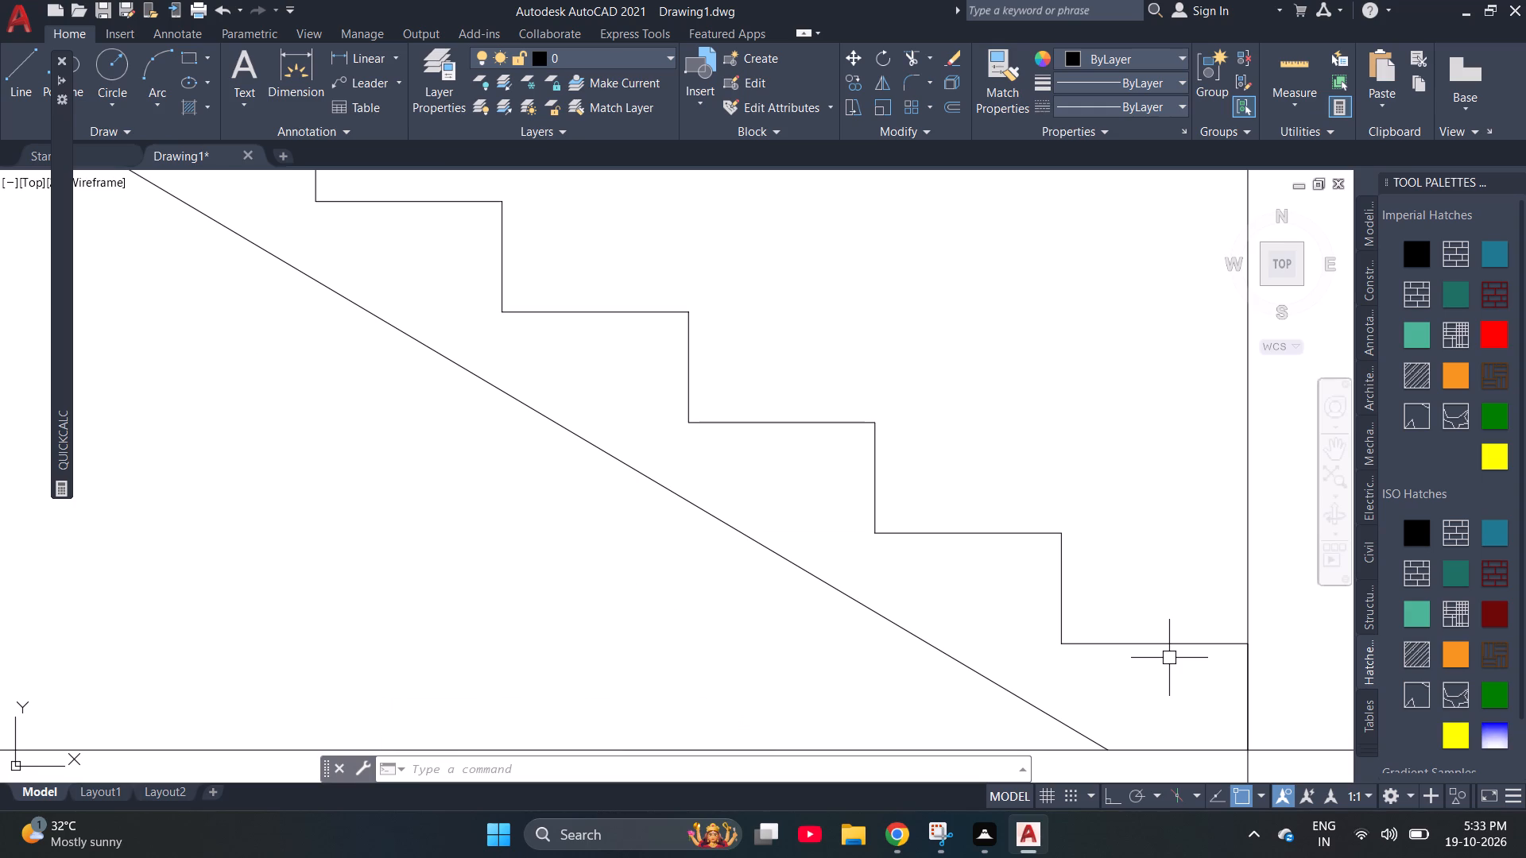
# Offset the landing's top line 6.28" upward to set the first step level of the upper flight.
pyautogui.scroll(-3, 1169, 658)
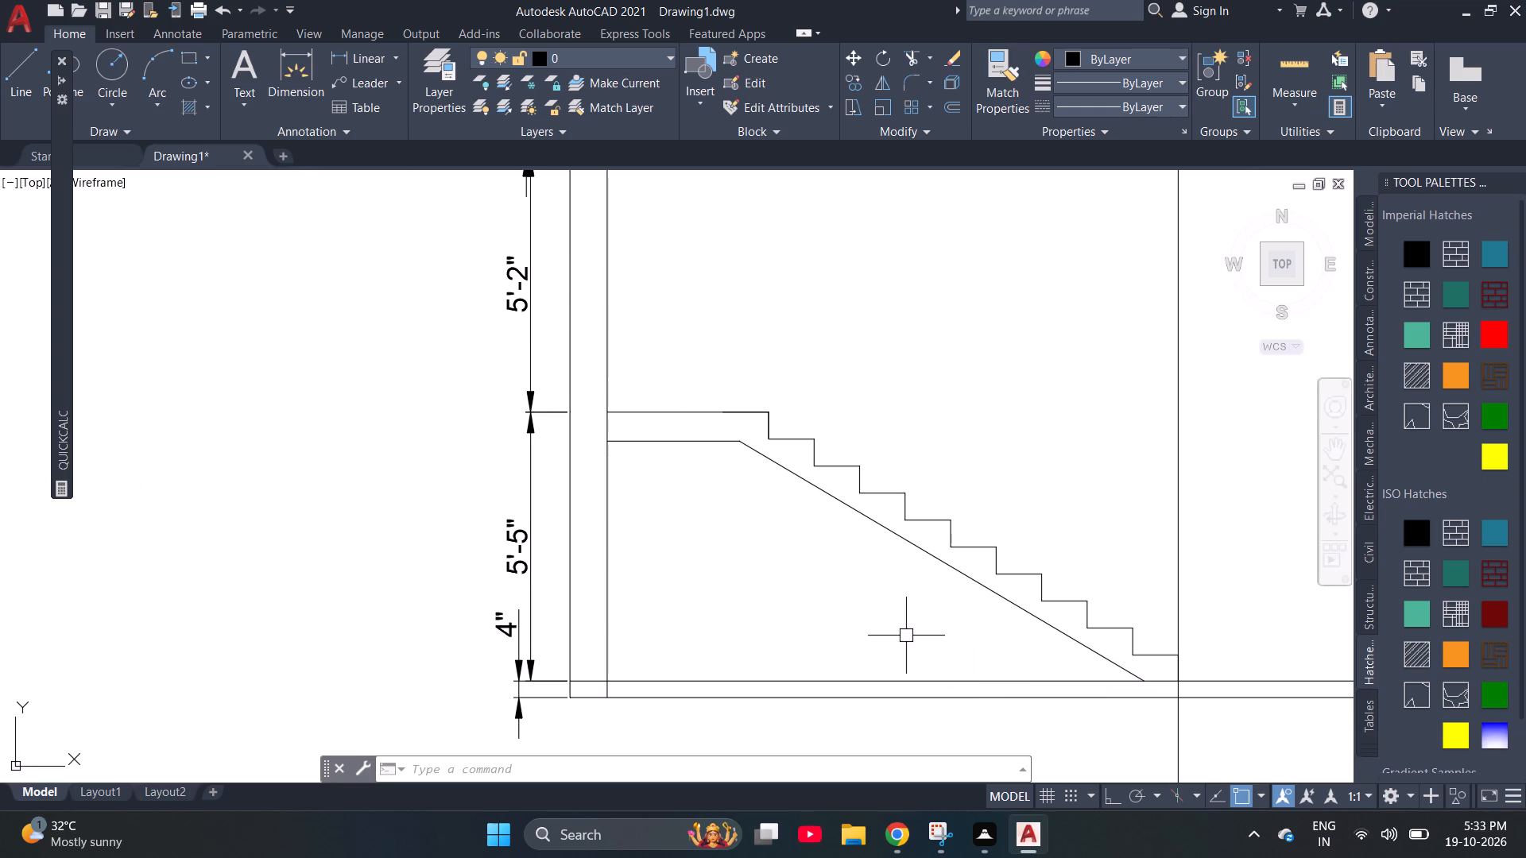
pyautogui.scroll(-1, 730, 567)
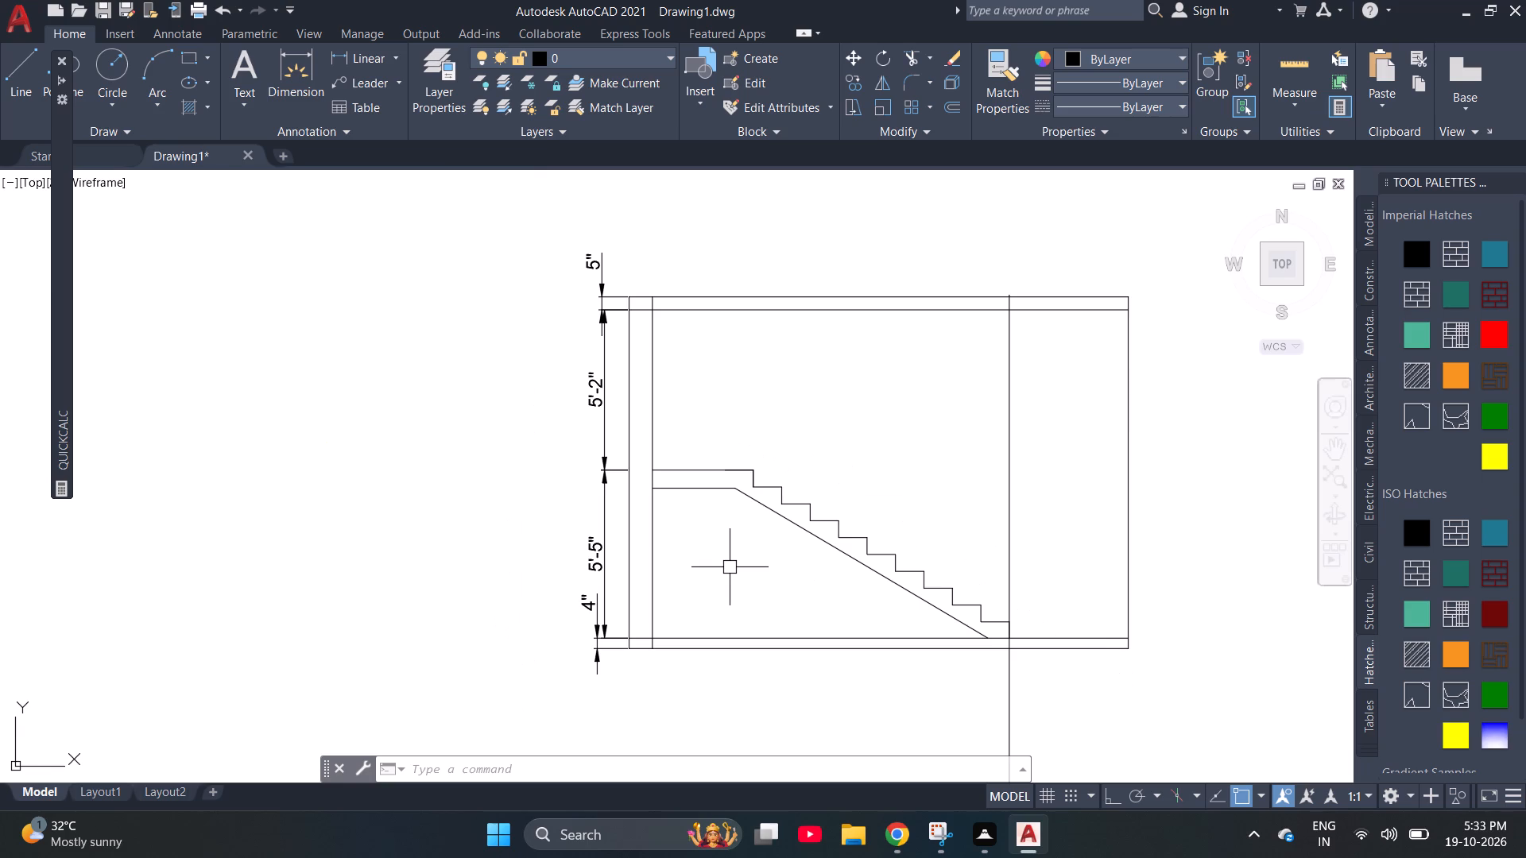
pyautogui.press('Escape')
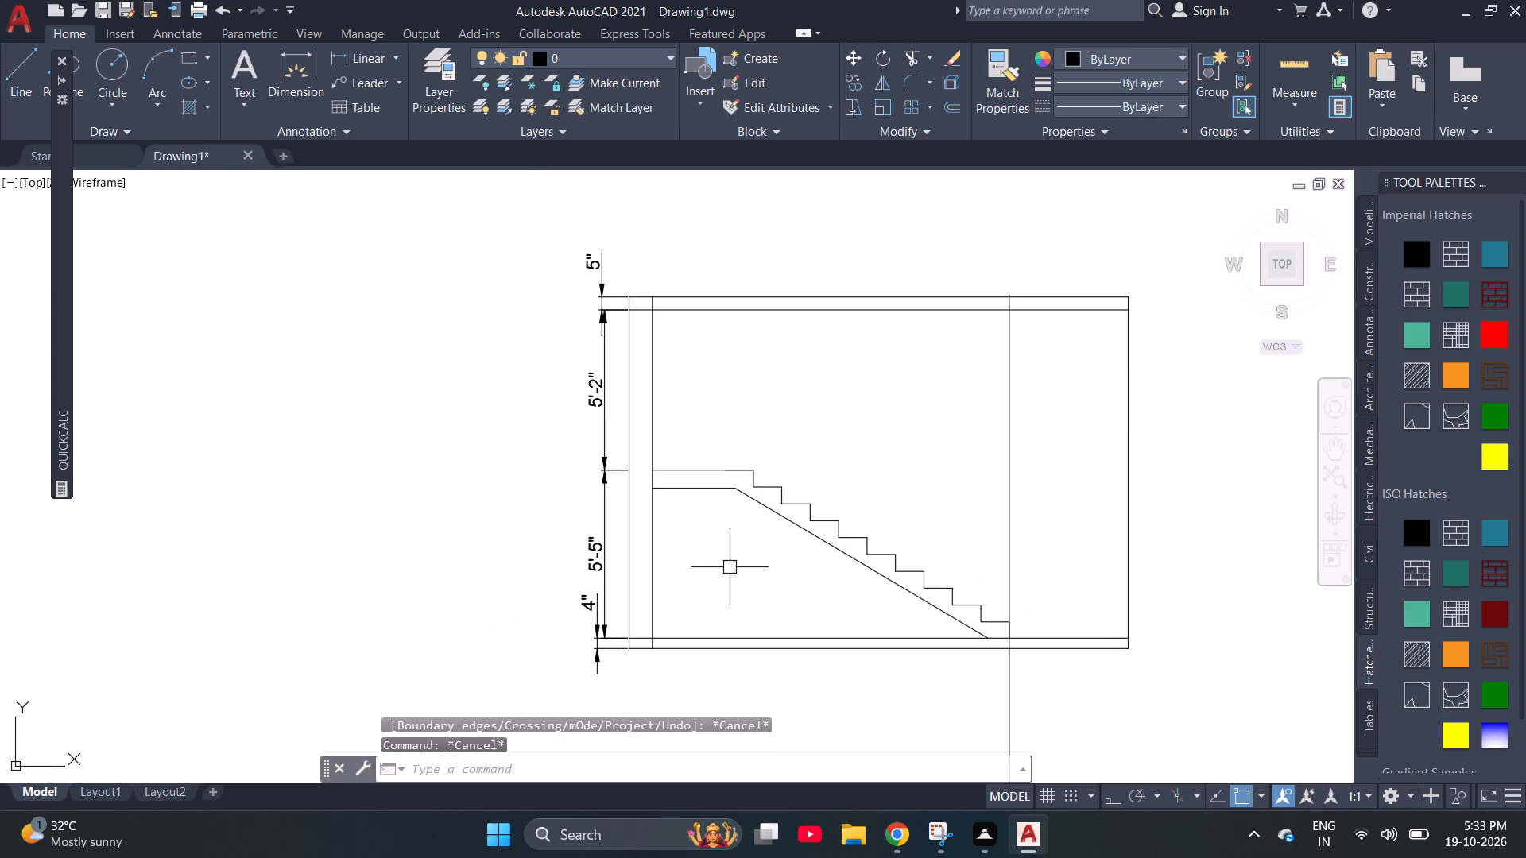
pyautogui.press('o')
pyautogui.press('Return')
pyautogui.scroll(-3, 734, 406)
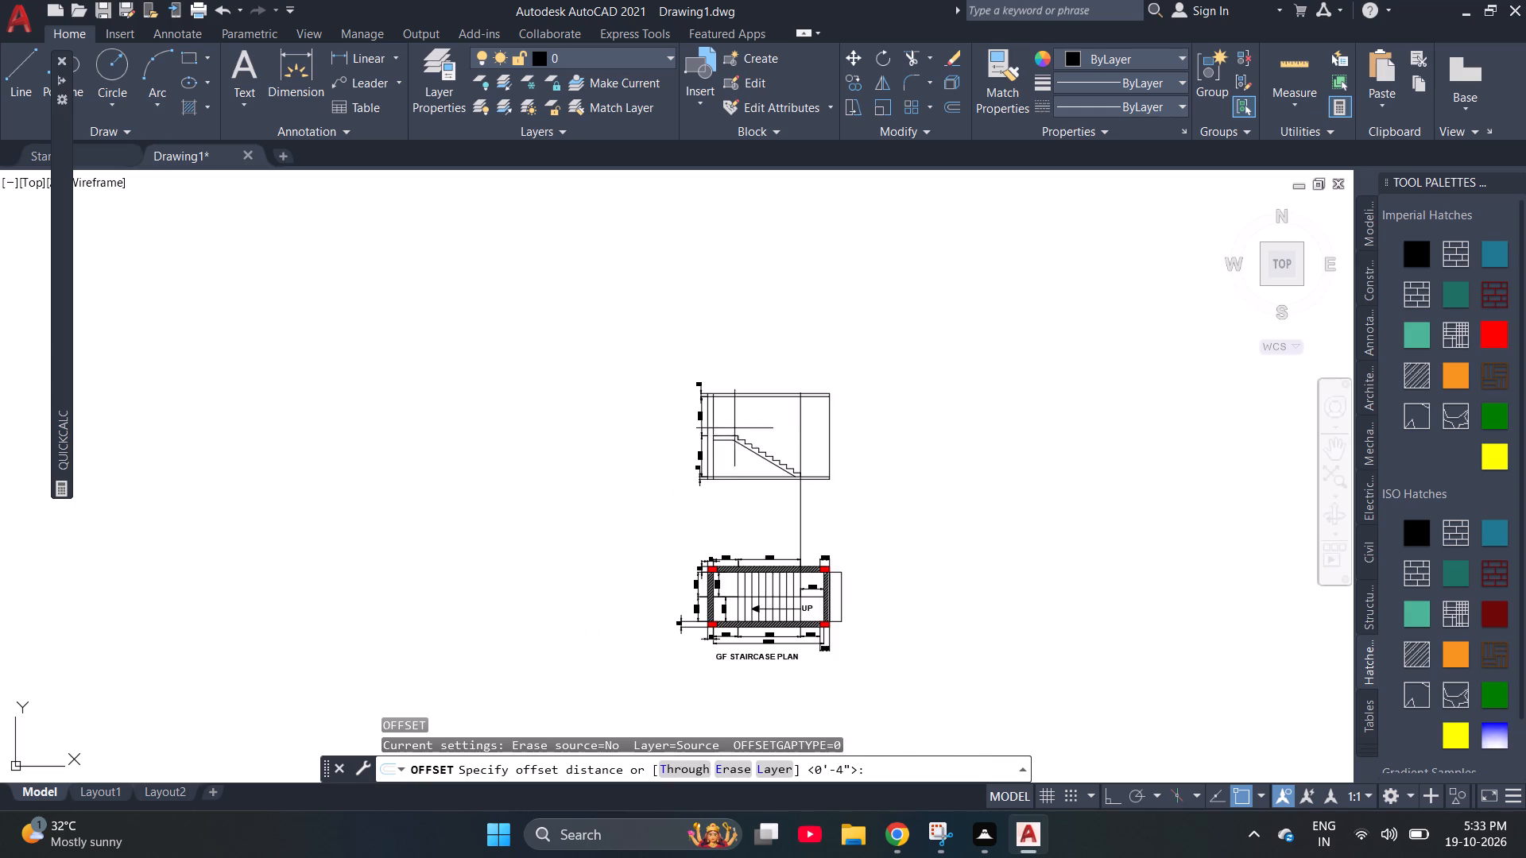
pyautogui.scroll(3, 761, 636)
pyautogui.scroll(-3, 721, 575)
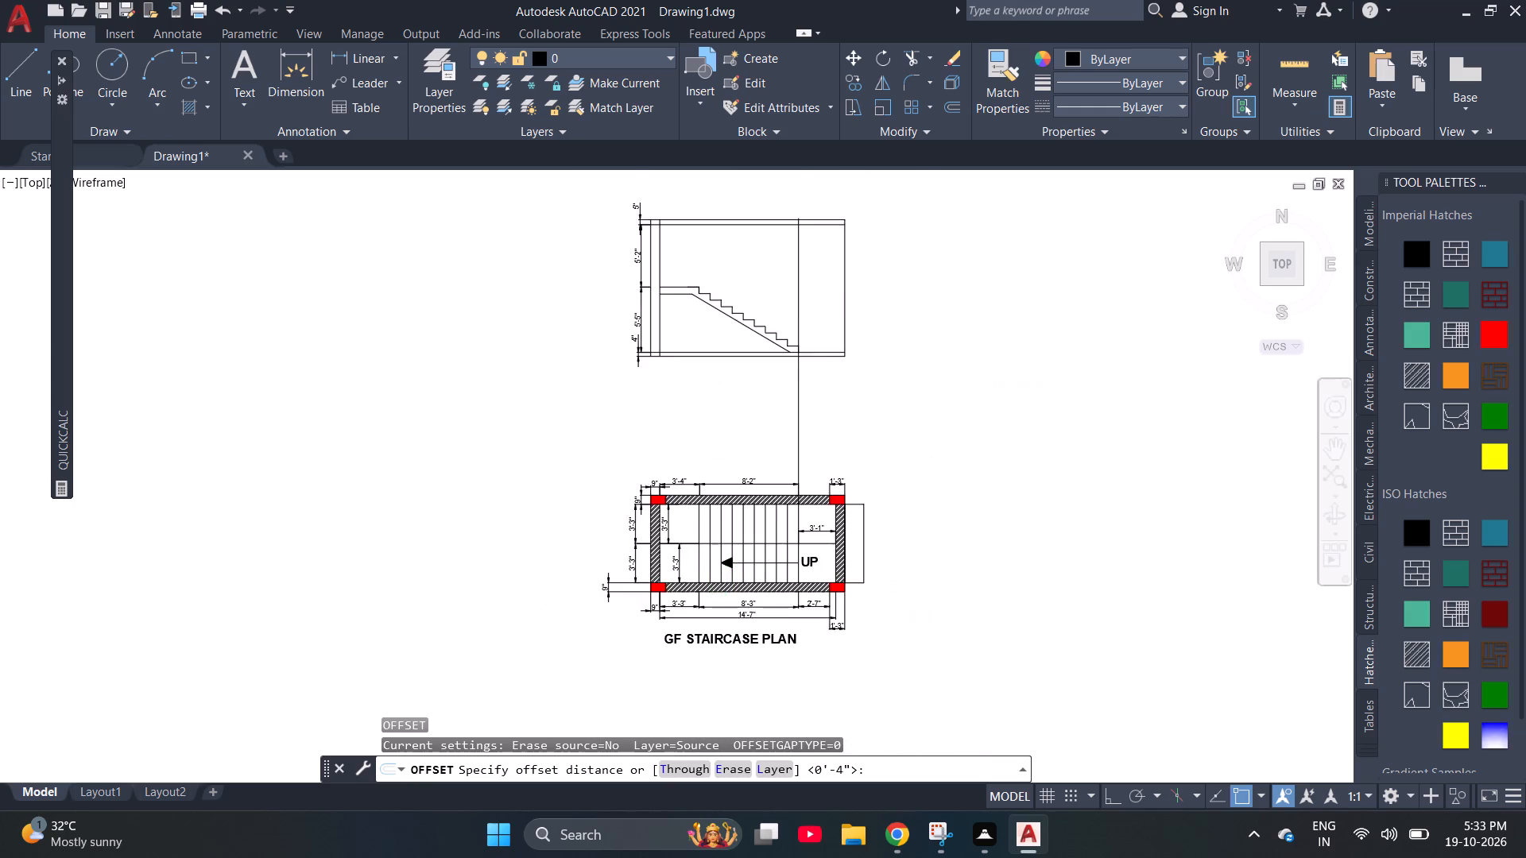
pyautogui.scroll(5, 691, 400)
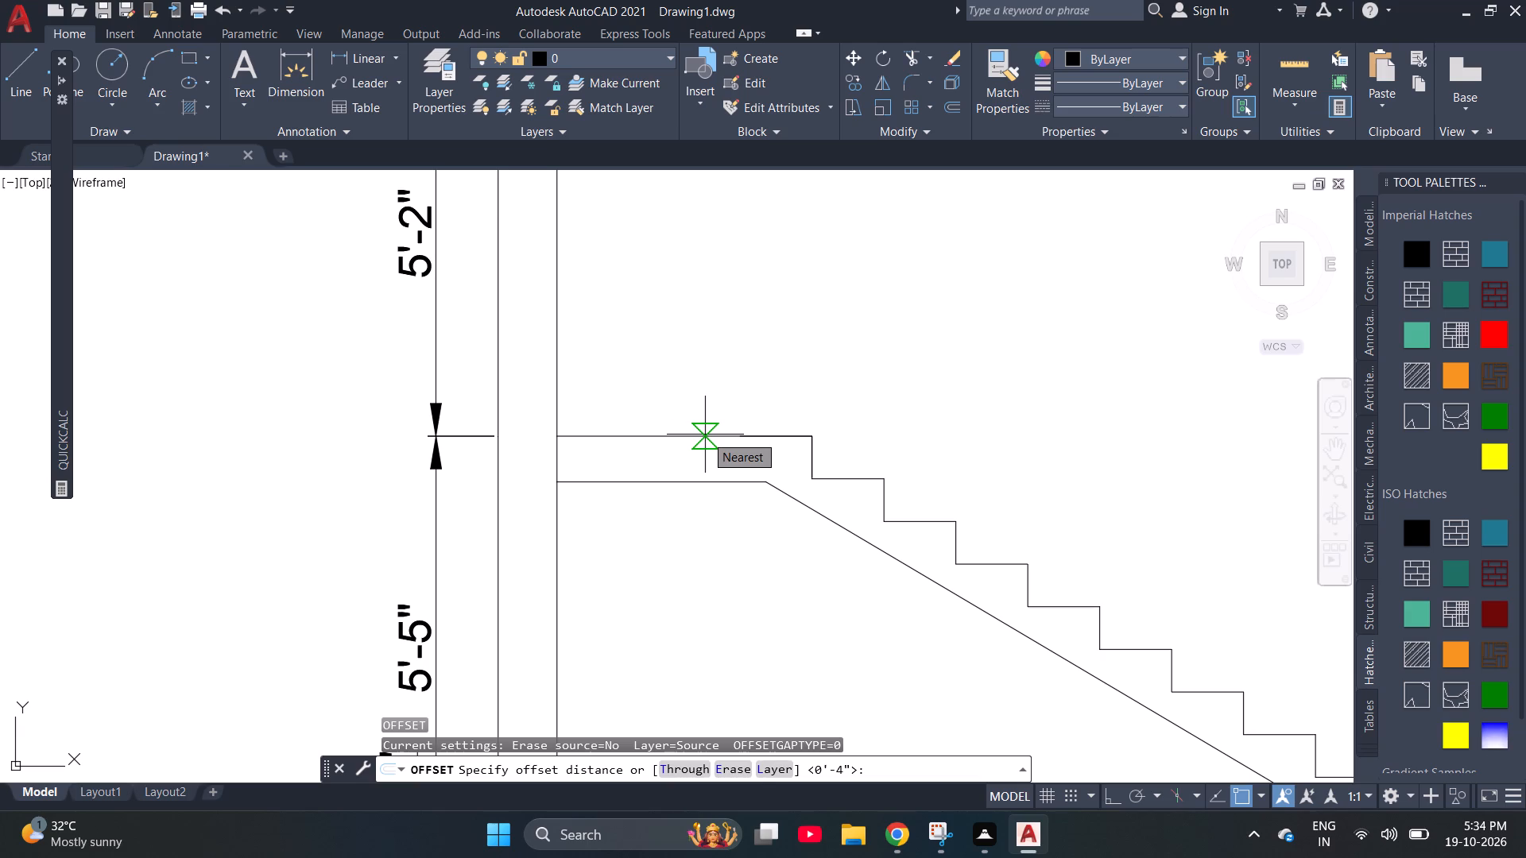
pyautogui.write('6.28"')
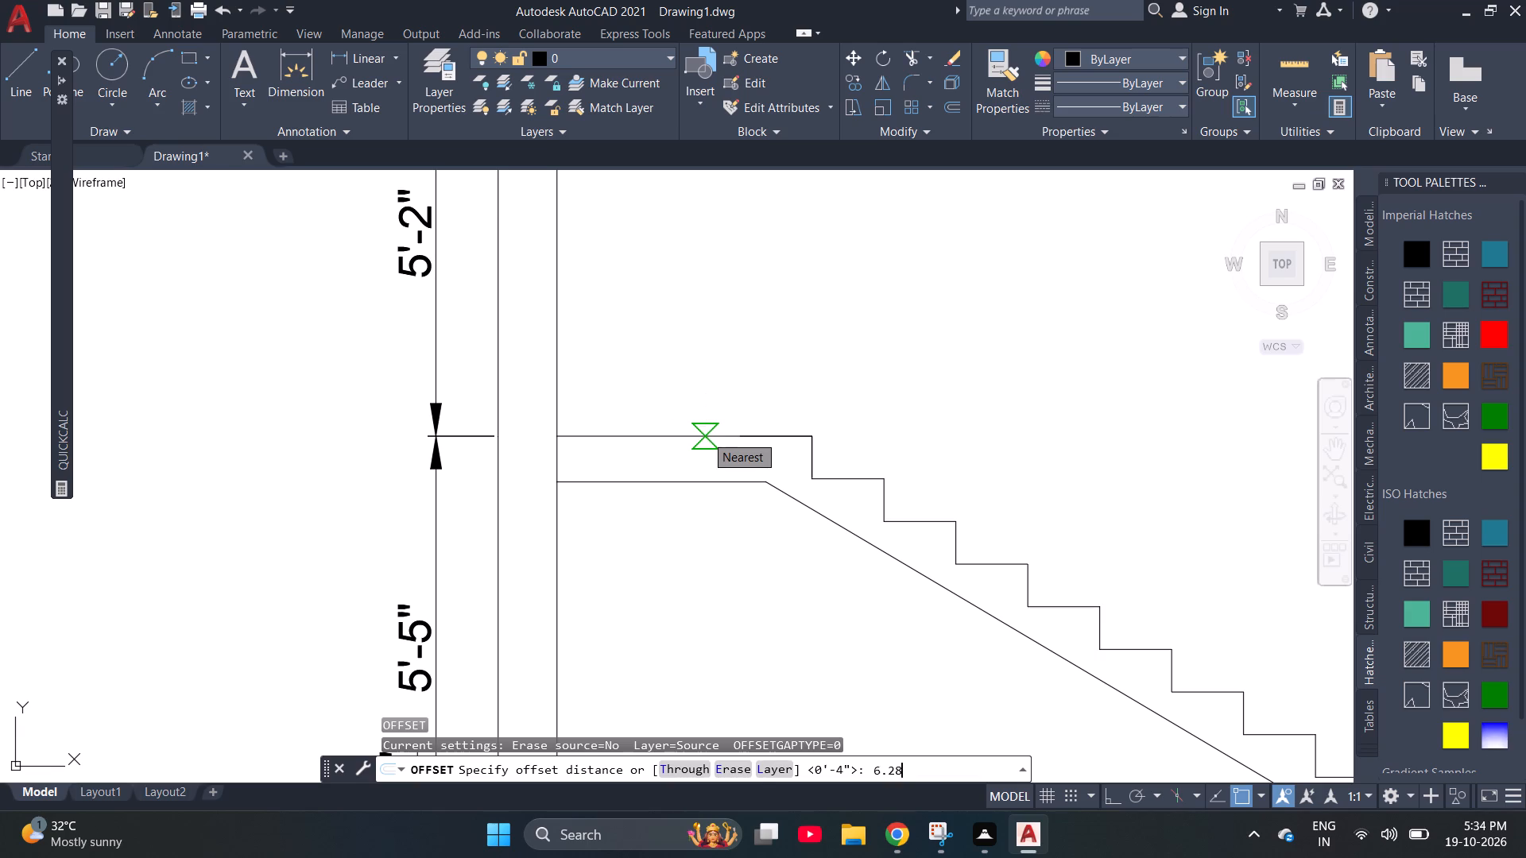
pyautogui.press('Return')
pyautogui.click(724, 436)
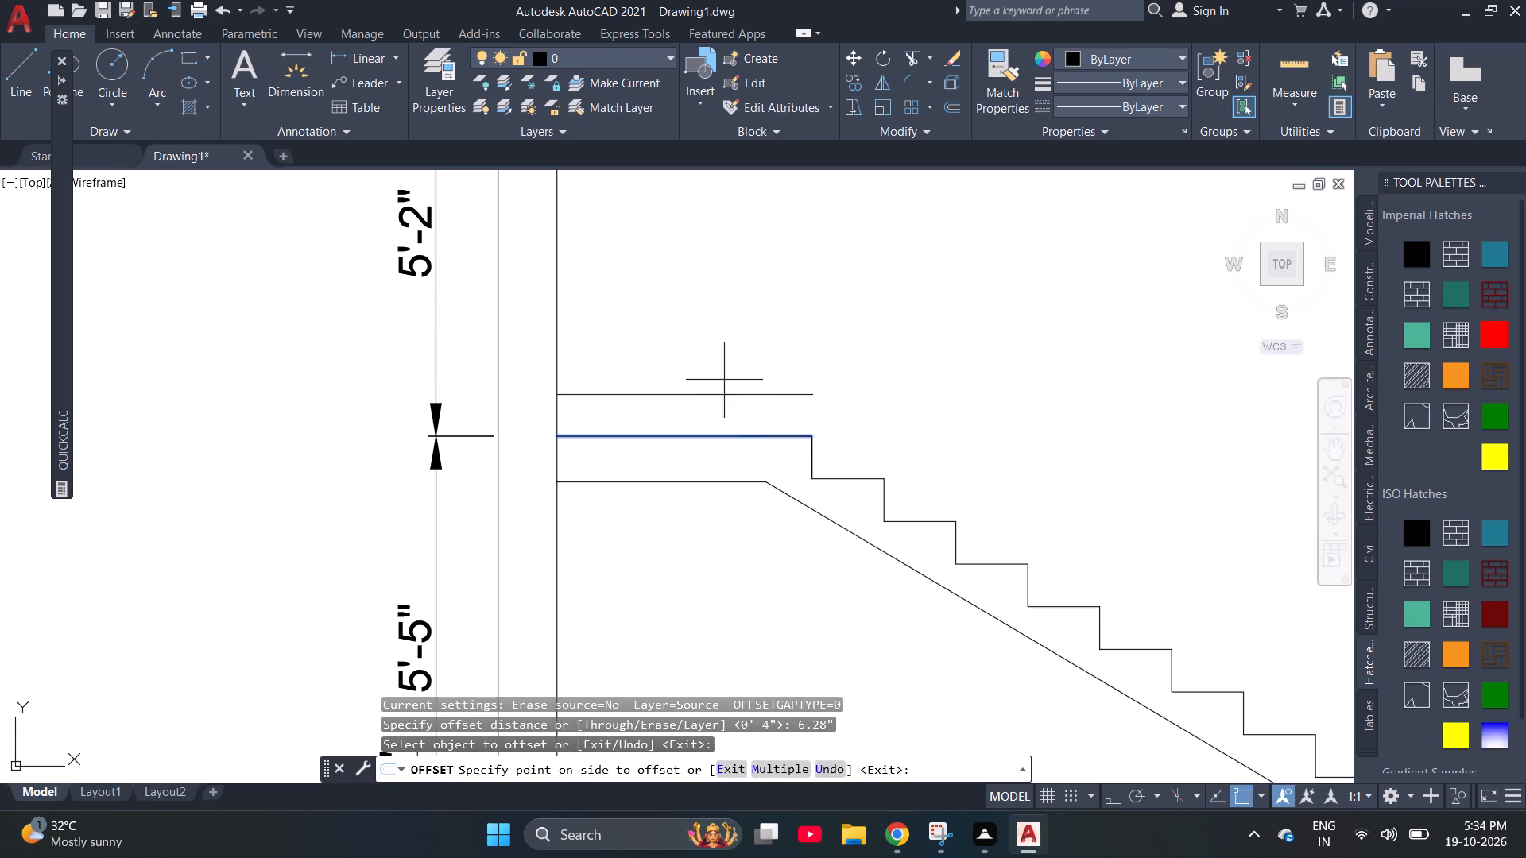
pyautogui.click(724, 377)
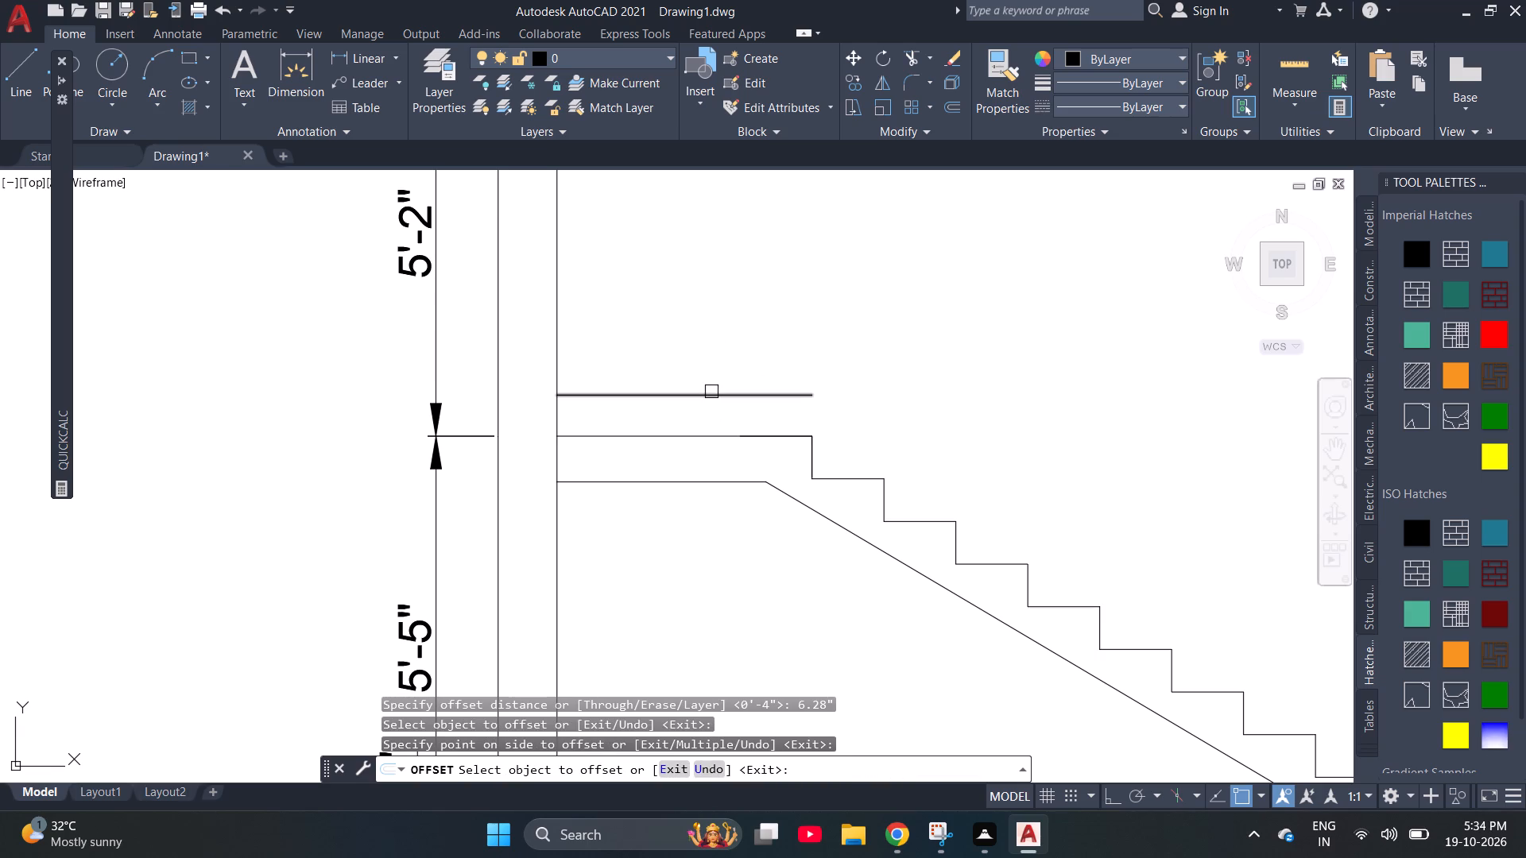
pyautogui.press('Escape')
# Draw a vertical riser line from the landing's outer corner up to the end of the offset line.
pyautogui.write('L')
pyautogui.press('space')
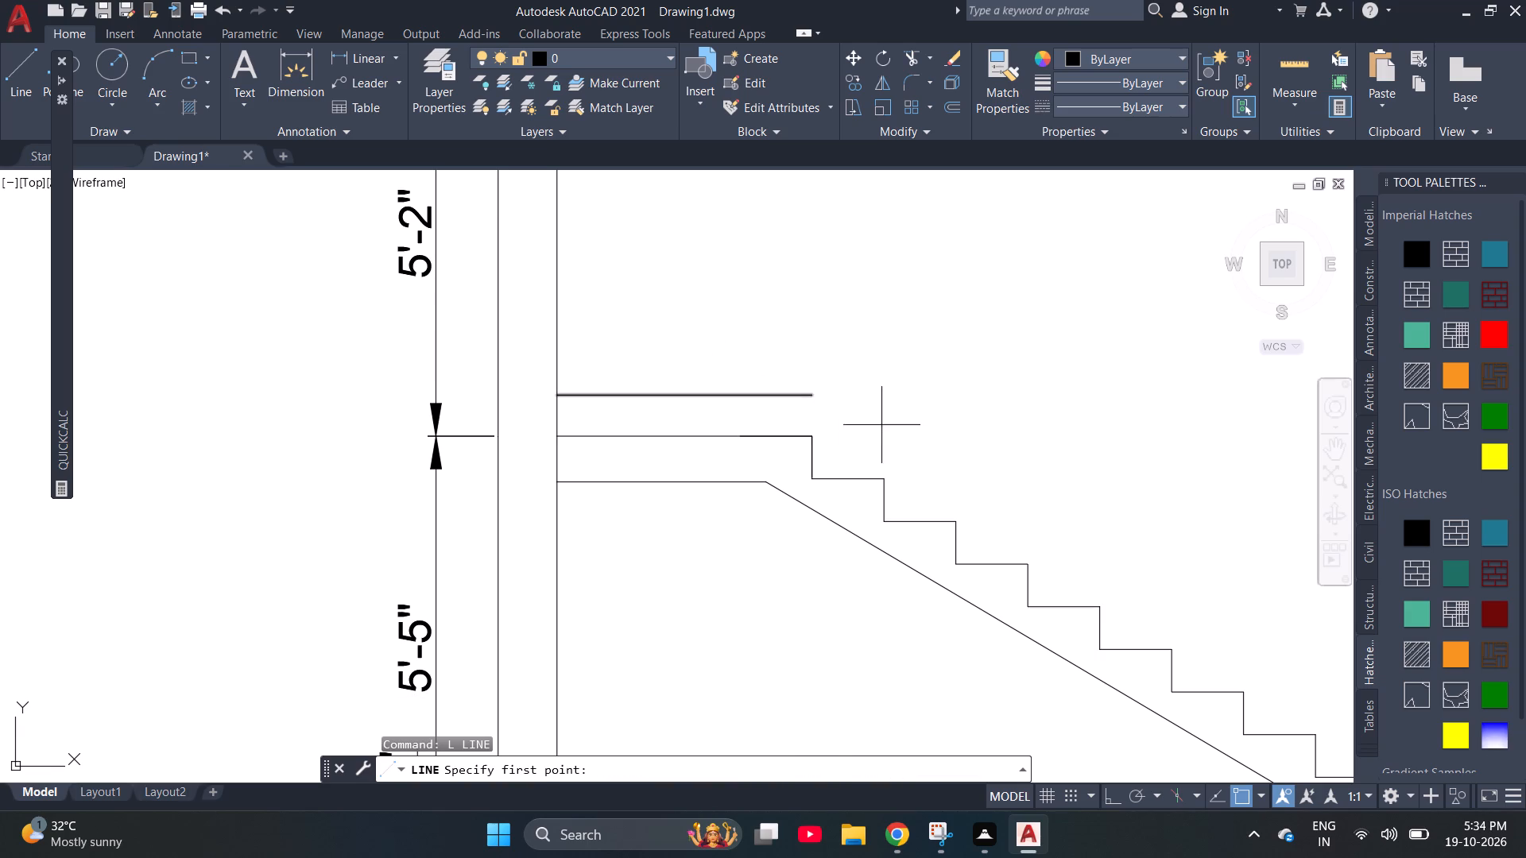
pyautogui.click(808, 443)
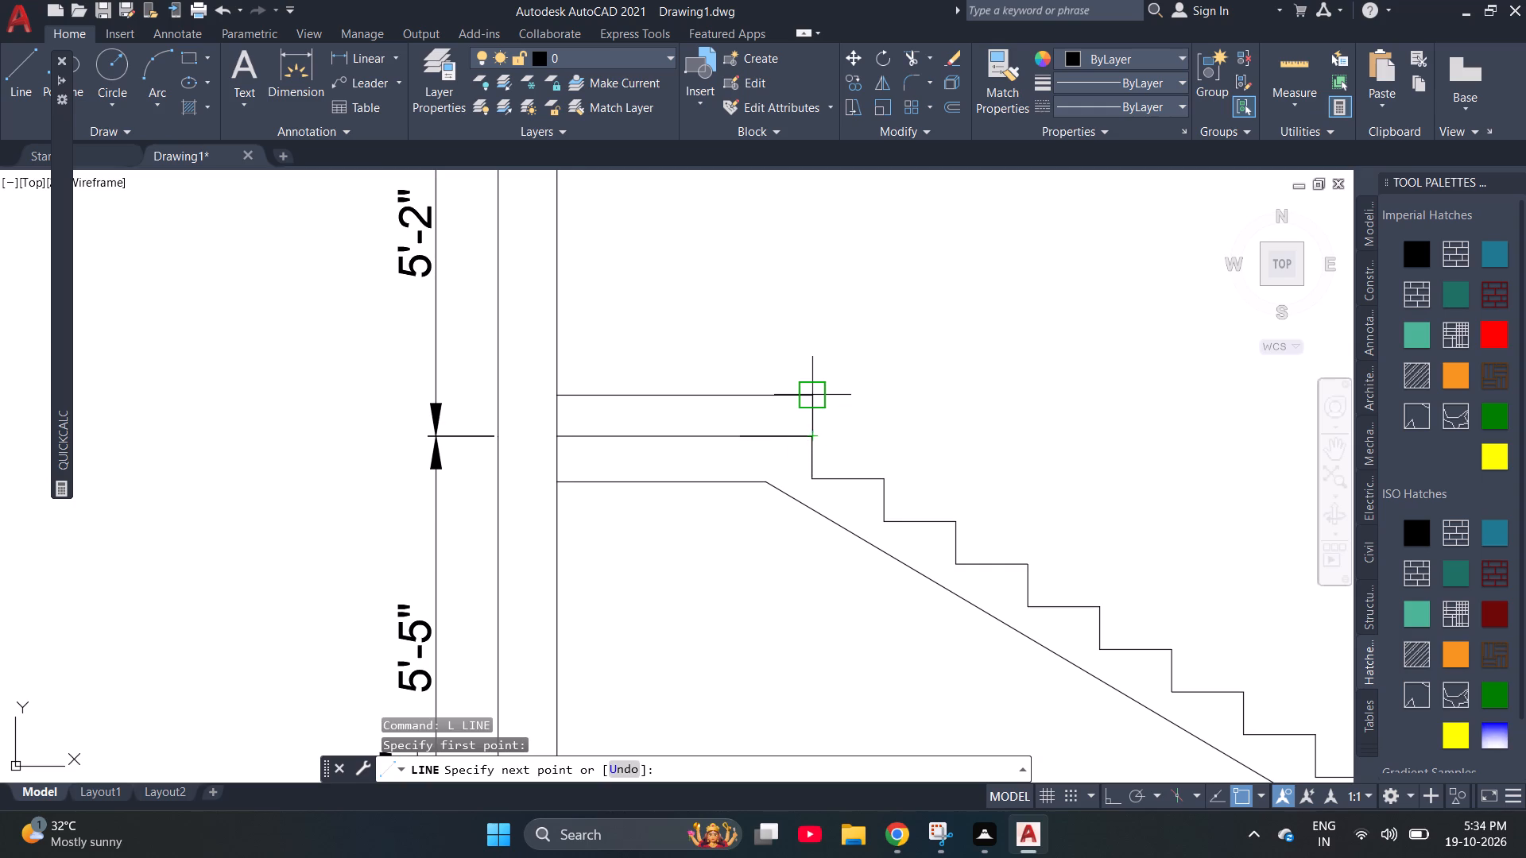
pyautogui.click(812, 399)
pyautogui.press('Escape')
# Draw the upper flight's next step from the top of that riser: a 6.28" riser and an 11" horizontal tread away from the landing.
pyautogui.press('l')
pyautogui.press('space')
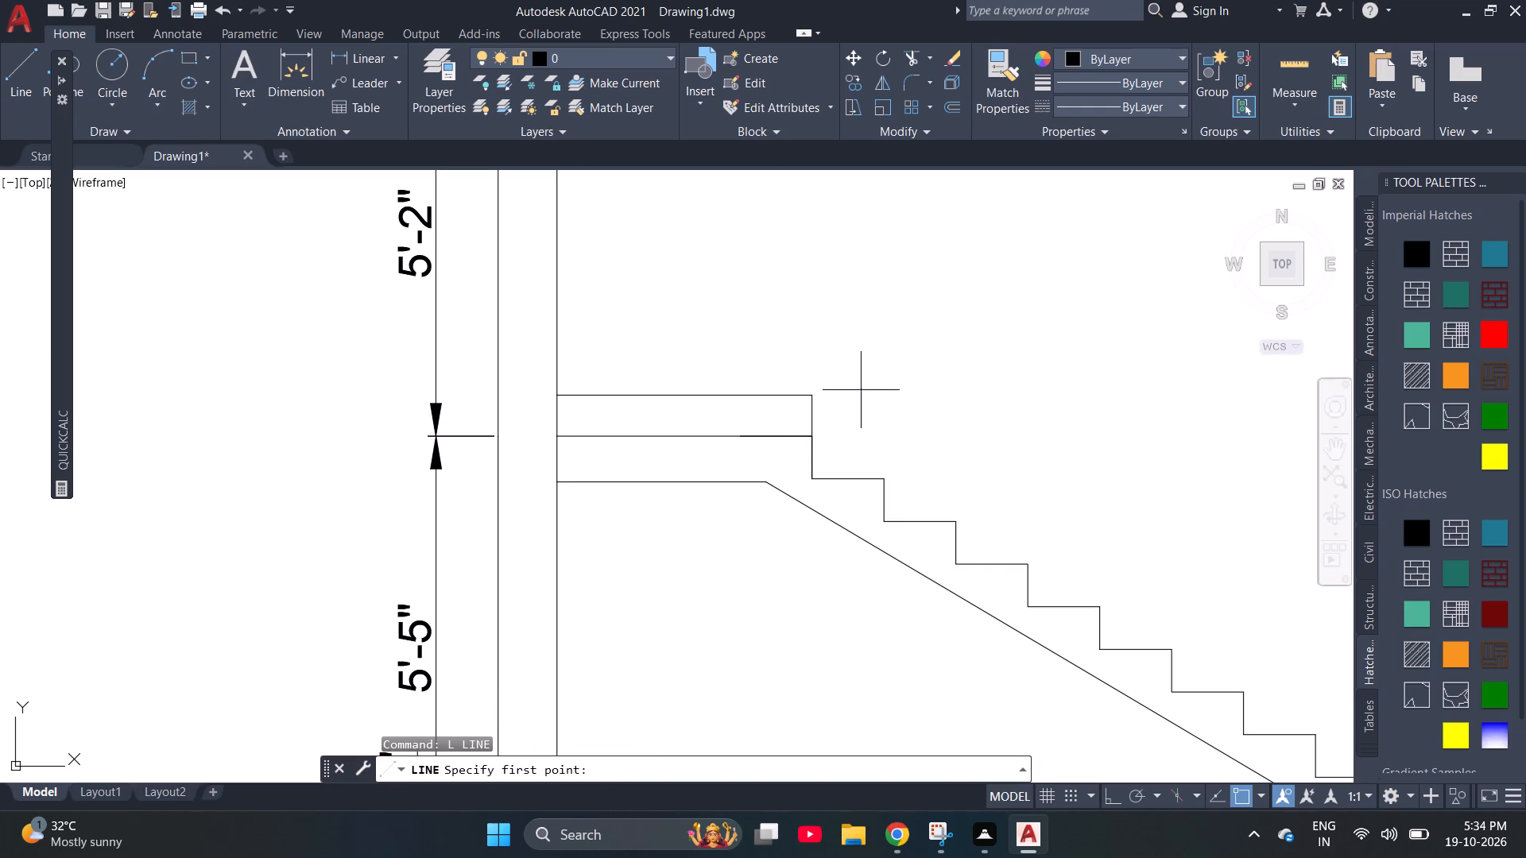
pyautogui.click(815, 396)
pyautogui.write('6.28"')
pyautogui.press('Return')
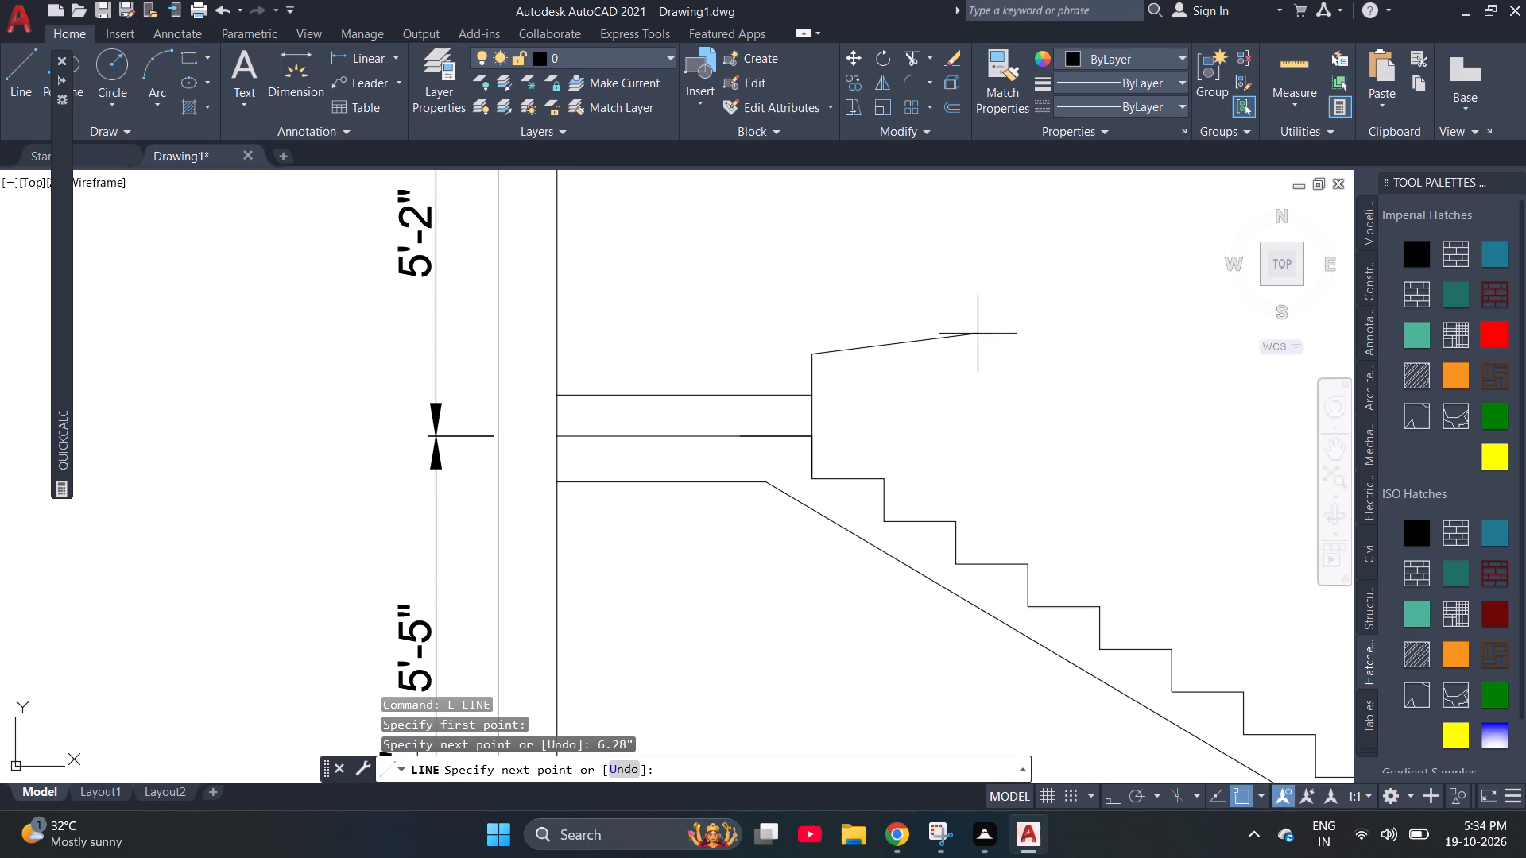
pyautogui.press('F8')
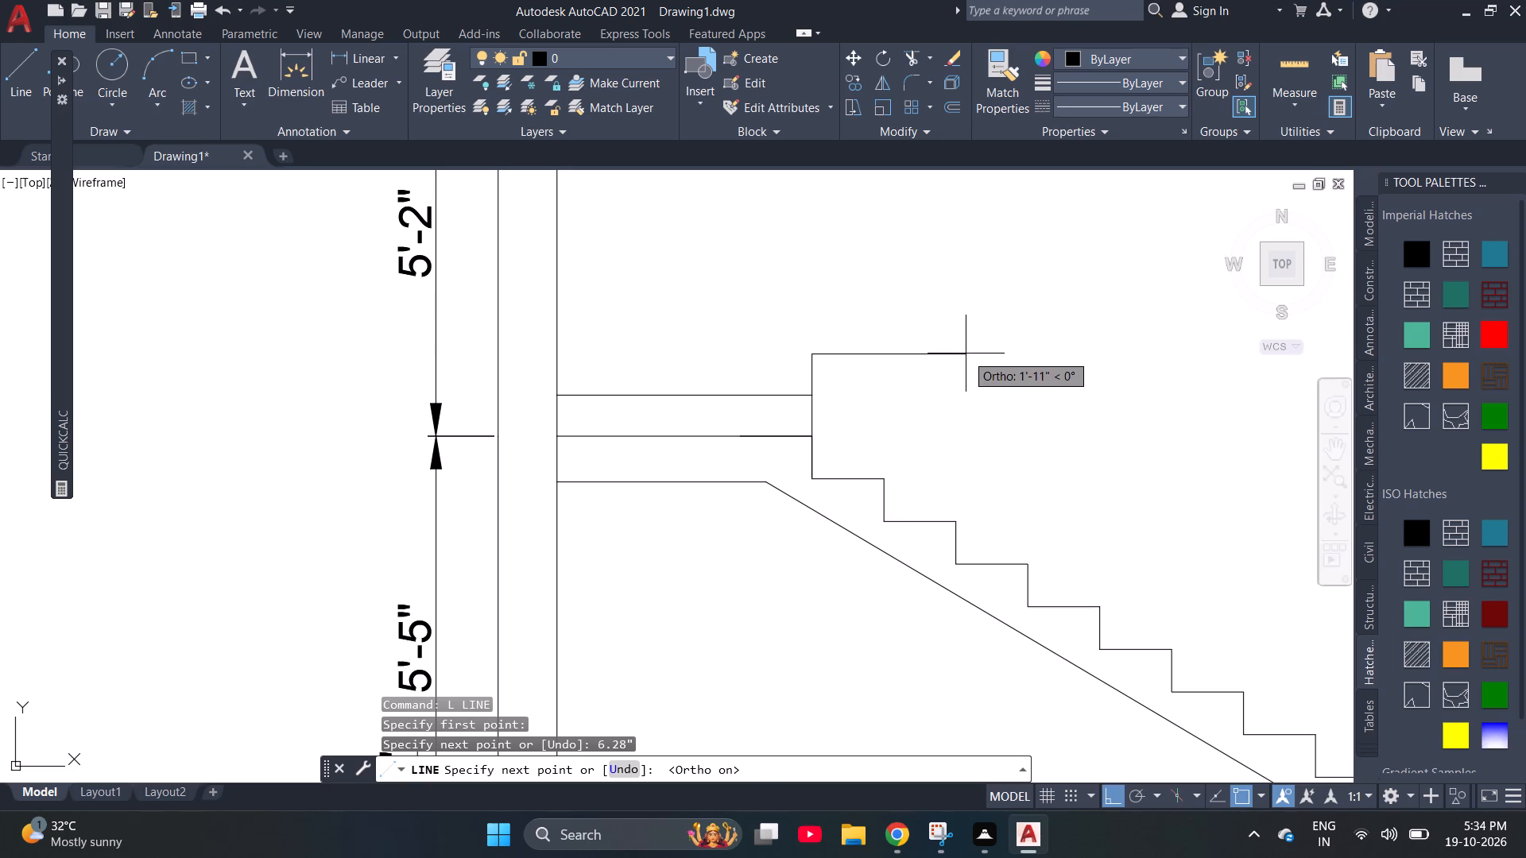
pyautogui.write('11"')
pyautogui.press('Return')
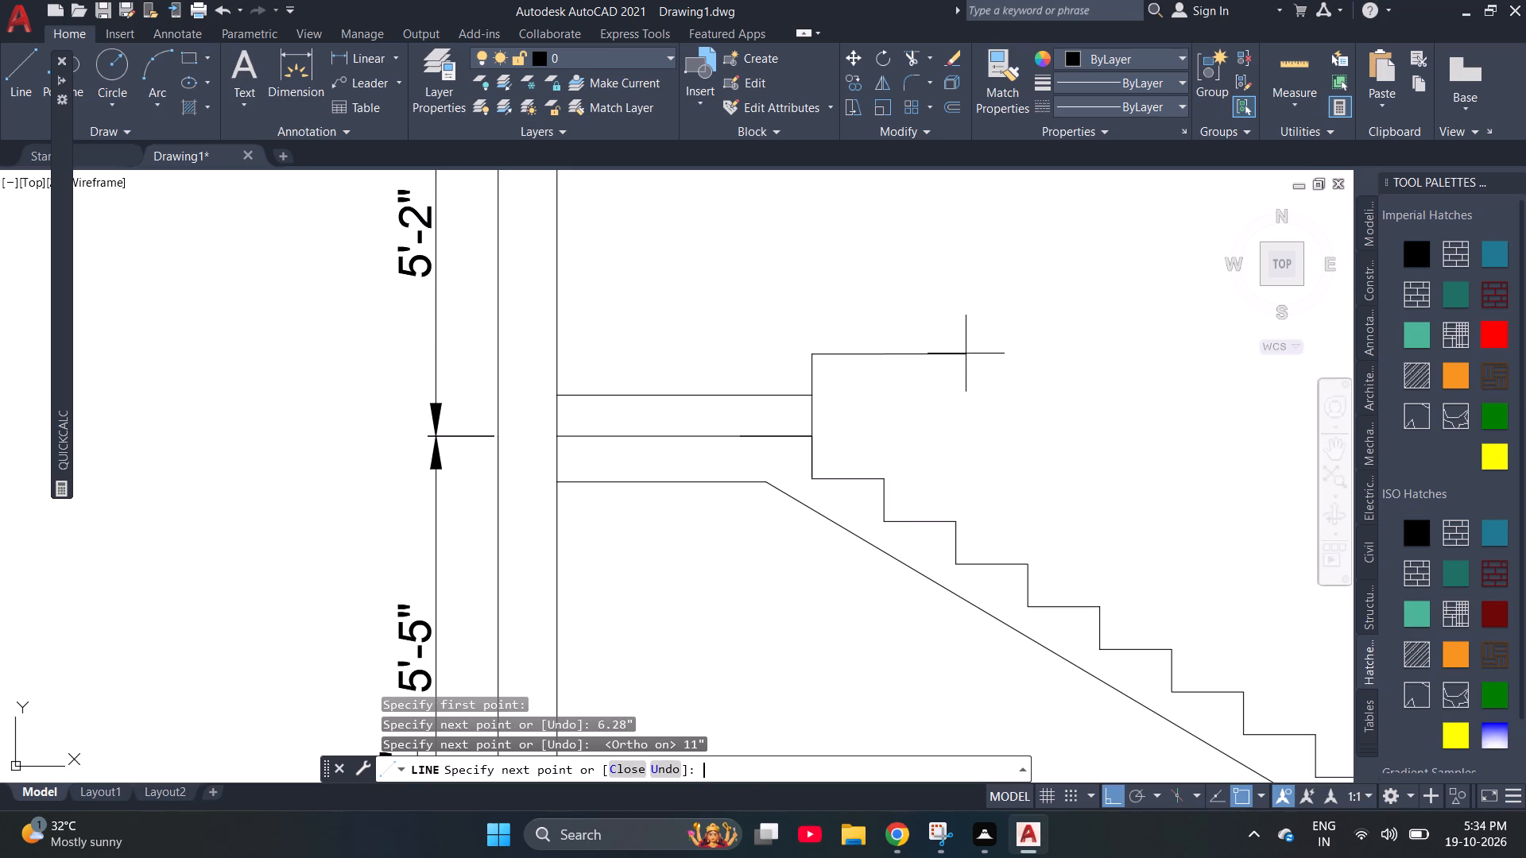
pyautogui.scroll(-1, 780, 333)
pyautogui.scroll(-1, 854, 360)
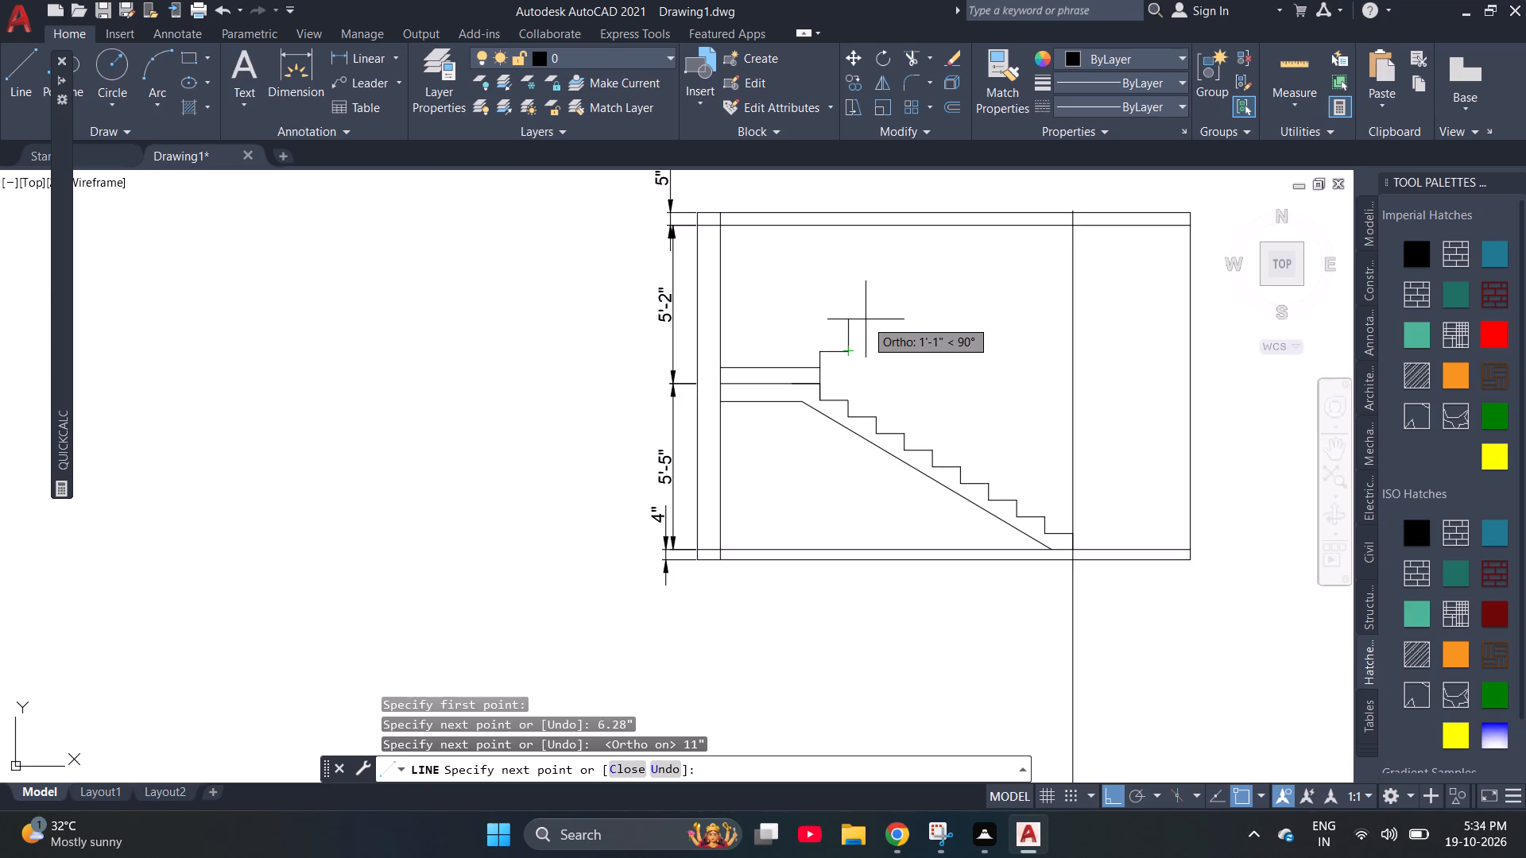
pyautogui.press('Escape')
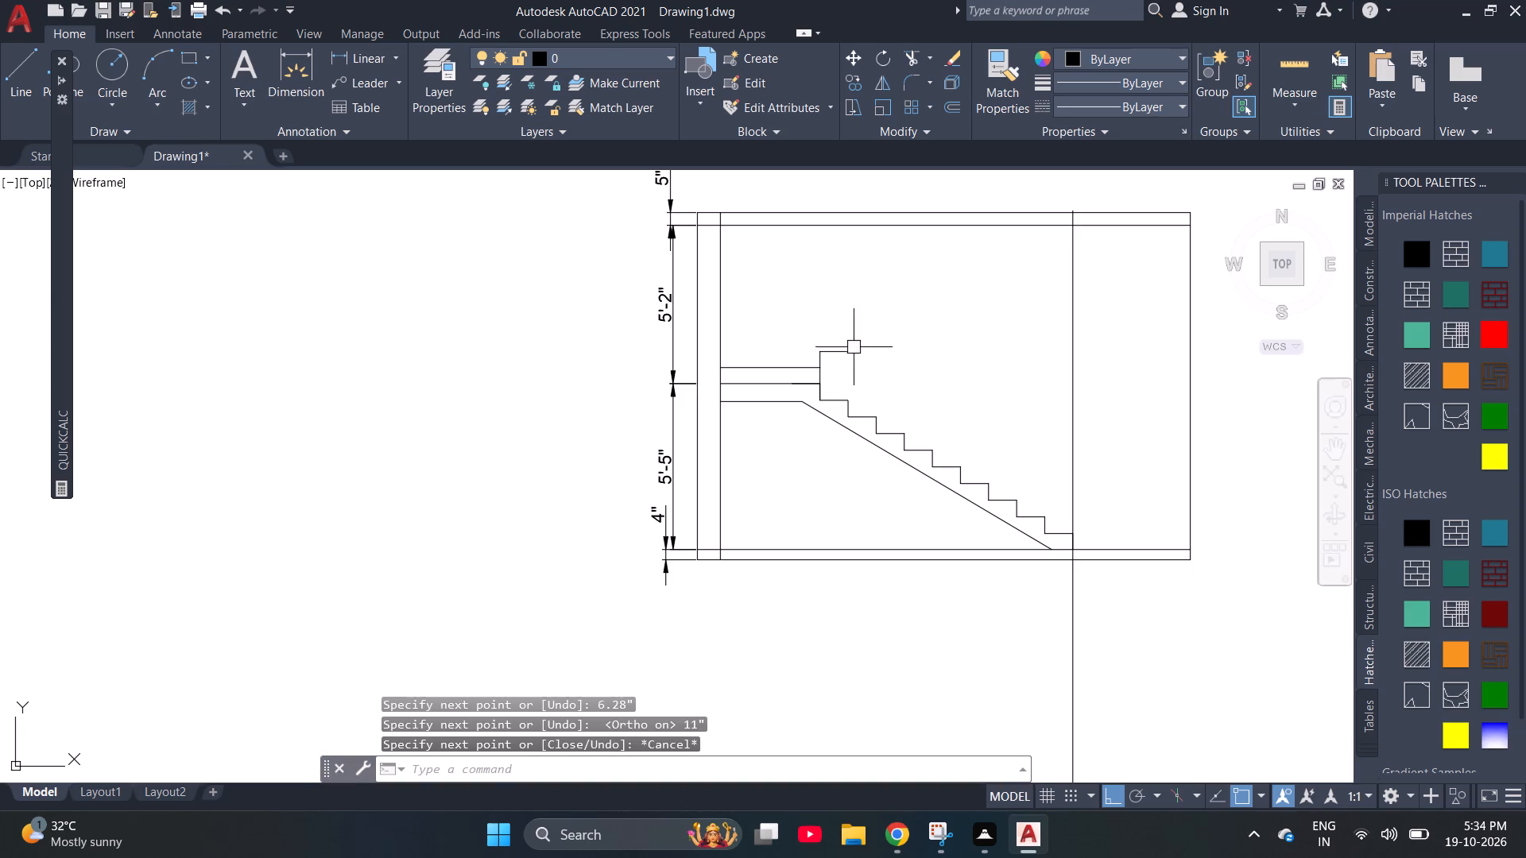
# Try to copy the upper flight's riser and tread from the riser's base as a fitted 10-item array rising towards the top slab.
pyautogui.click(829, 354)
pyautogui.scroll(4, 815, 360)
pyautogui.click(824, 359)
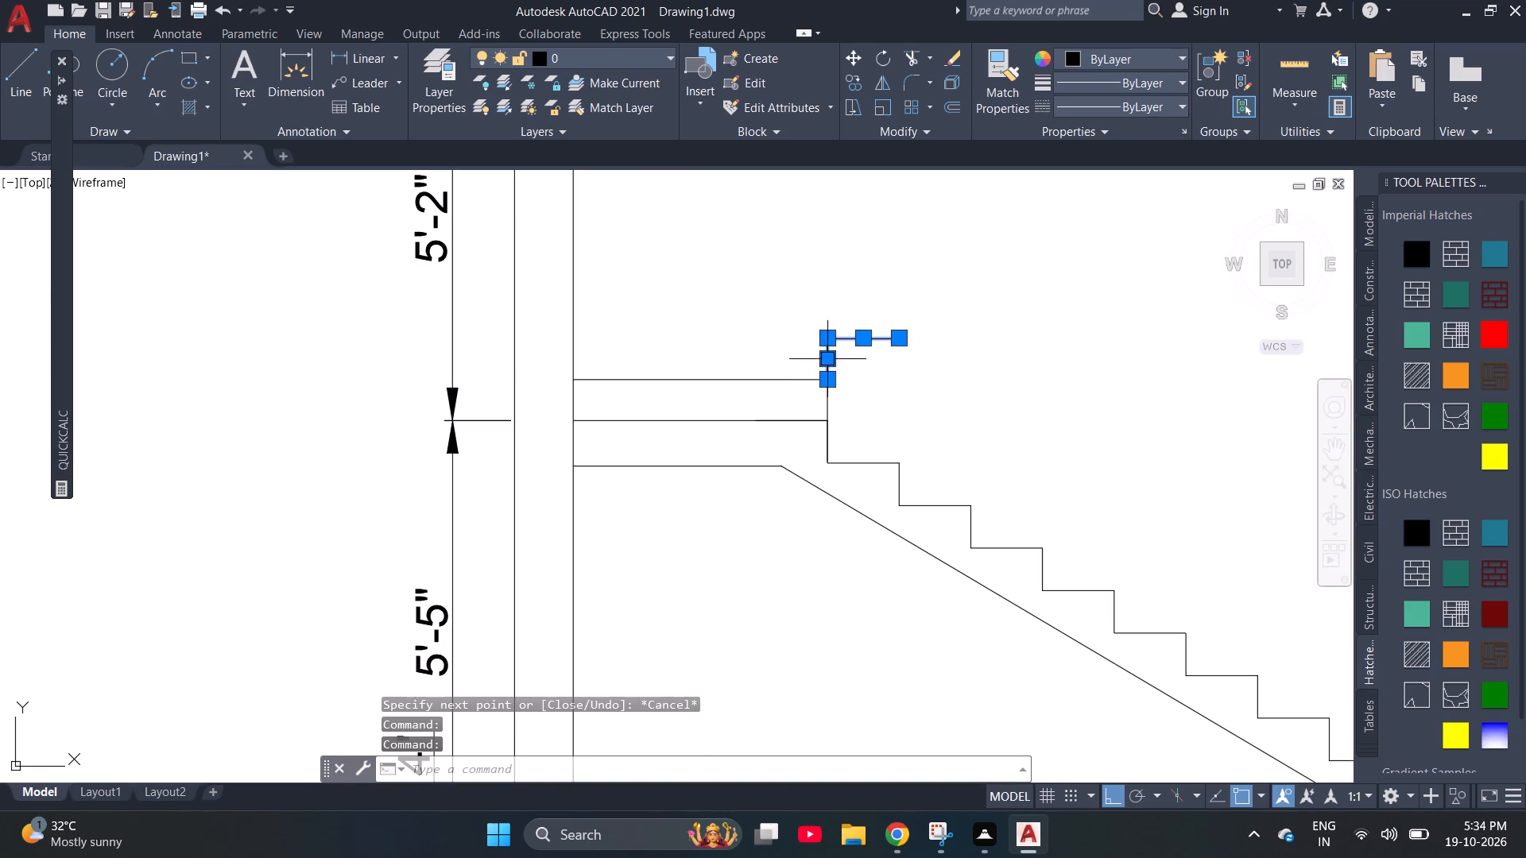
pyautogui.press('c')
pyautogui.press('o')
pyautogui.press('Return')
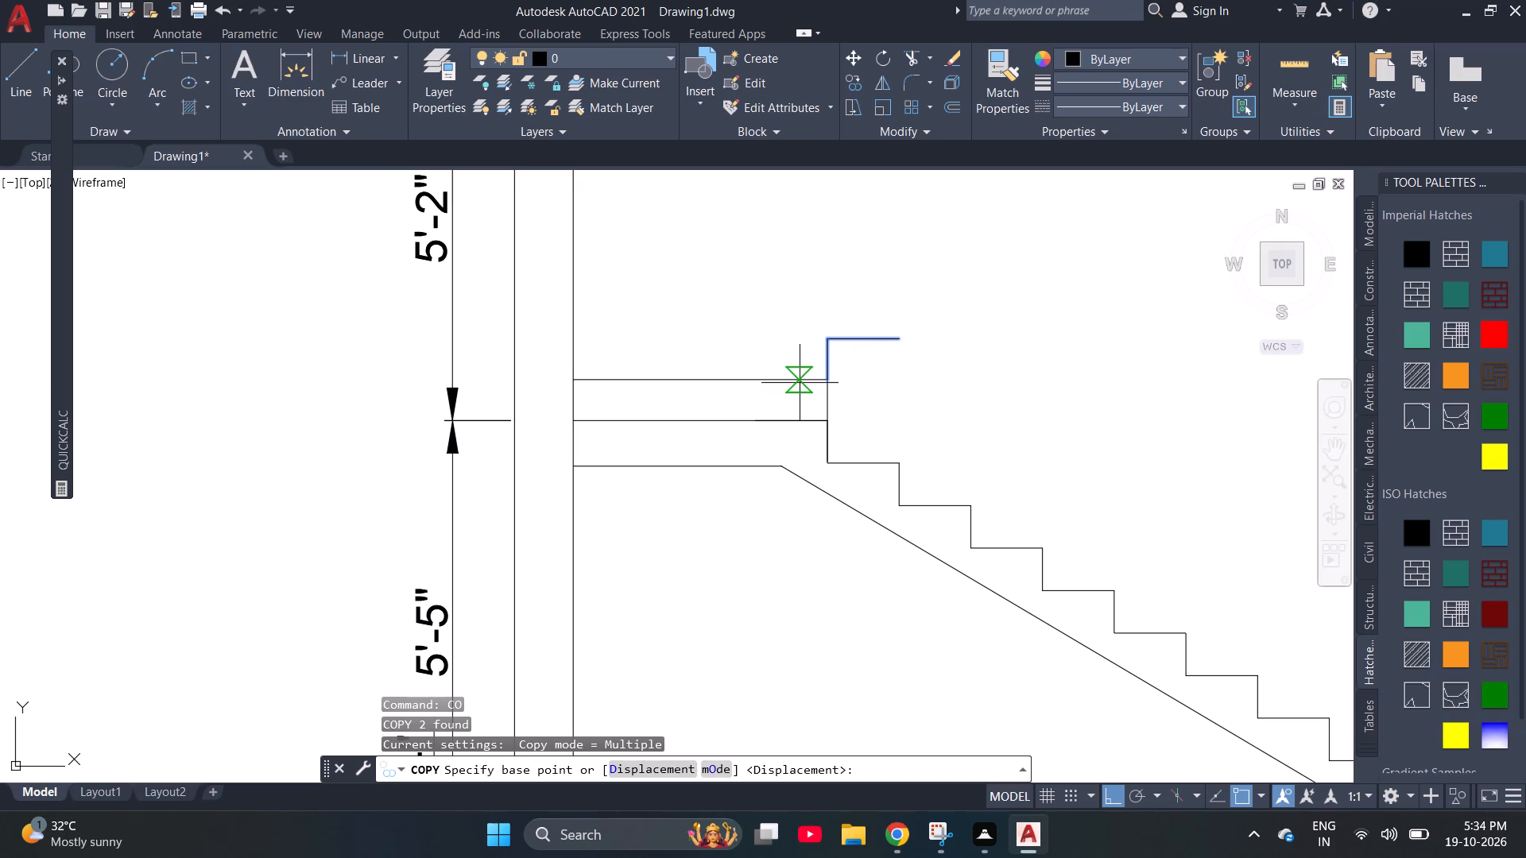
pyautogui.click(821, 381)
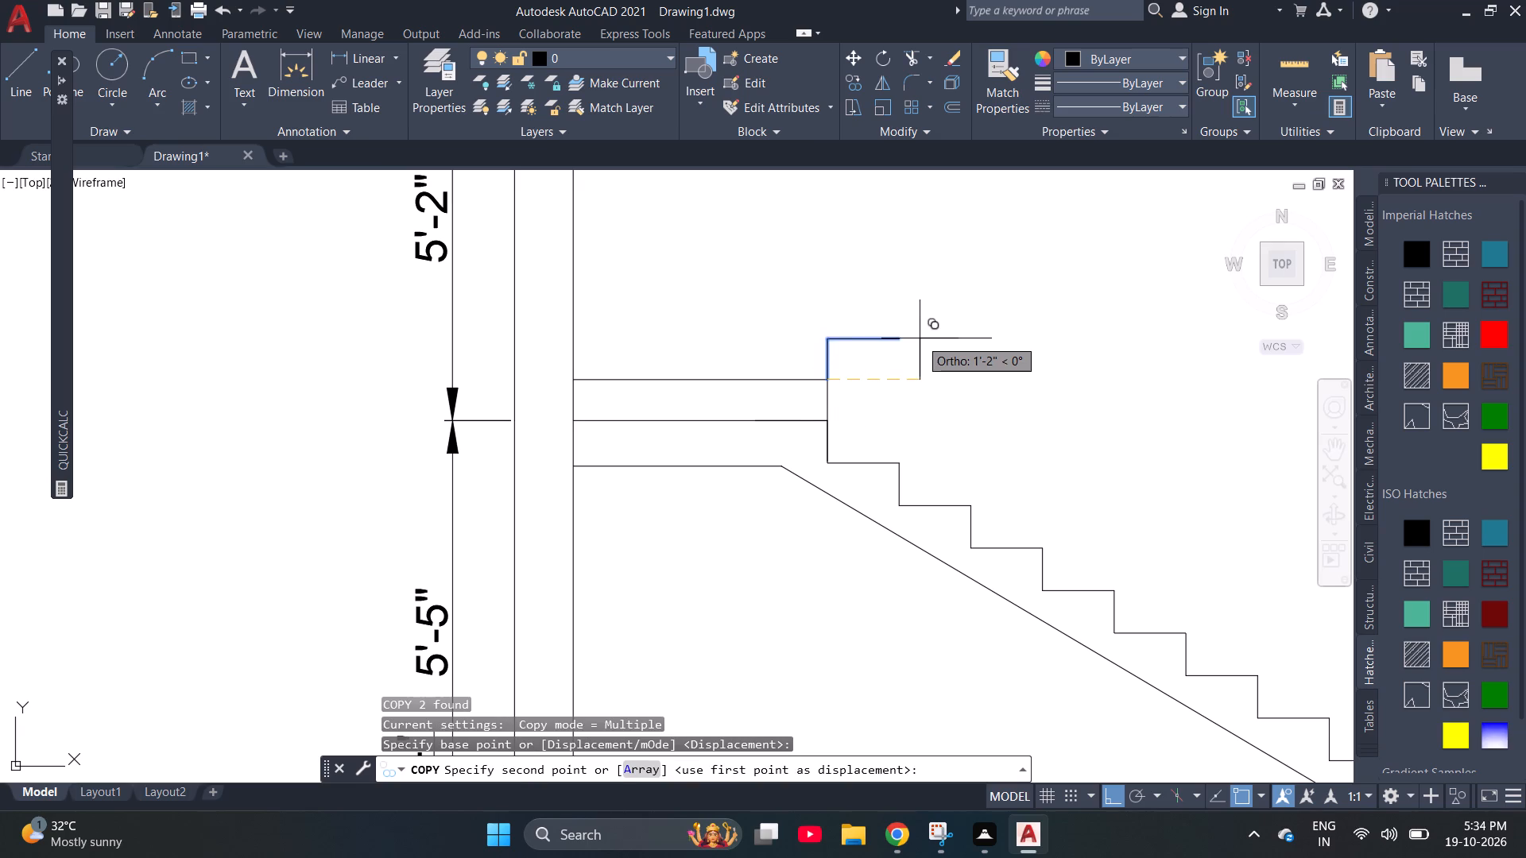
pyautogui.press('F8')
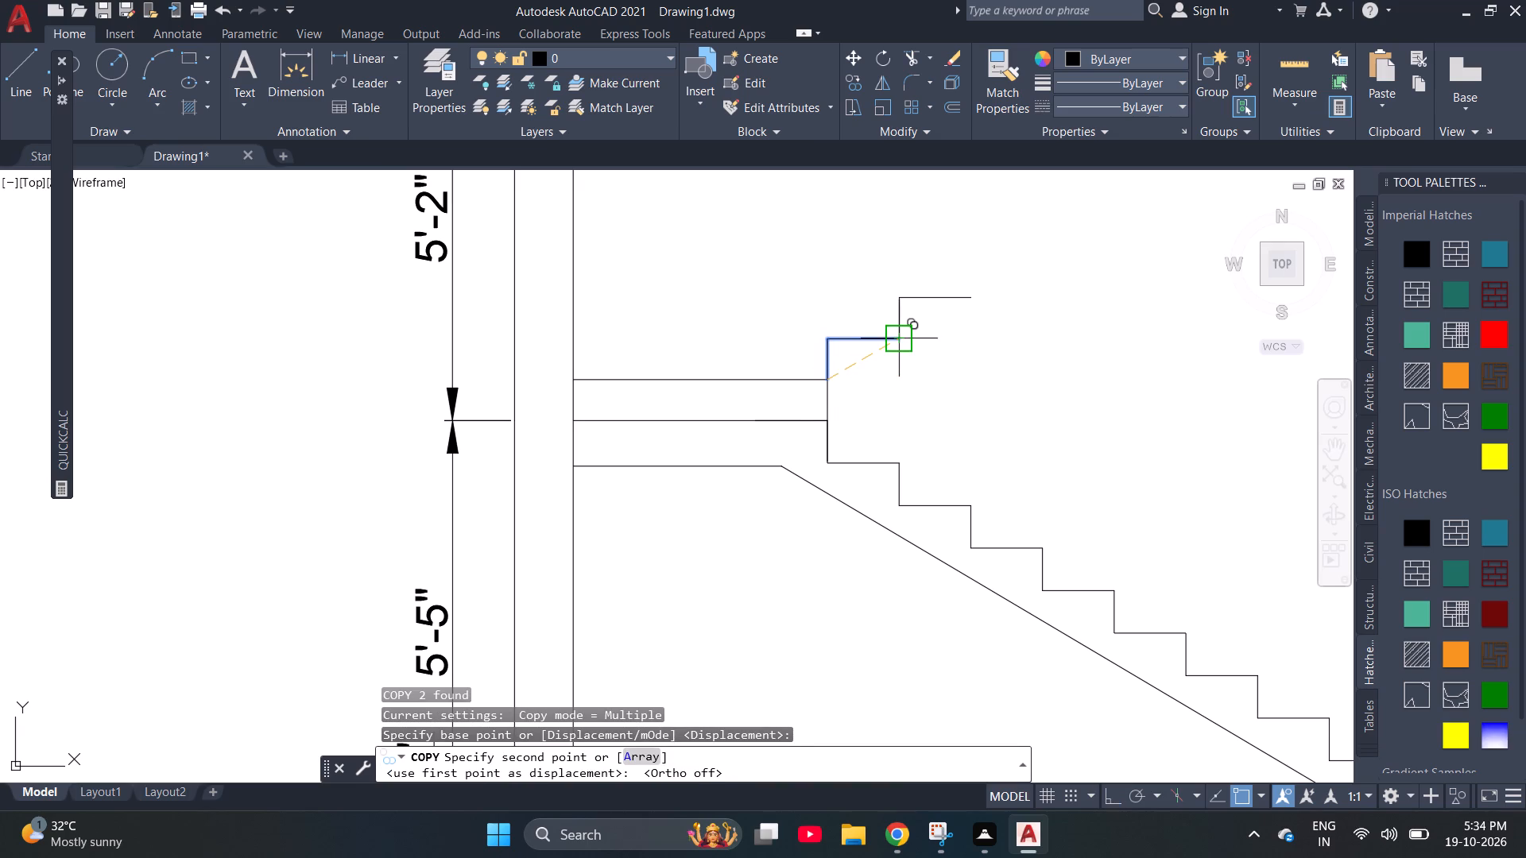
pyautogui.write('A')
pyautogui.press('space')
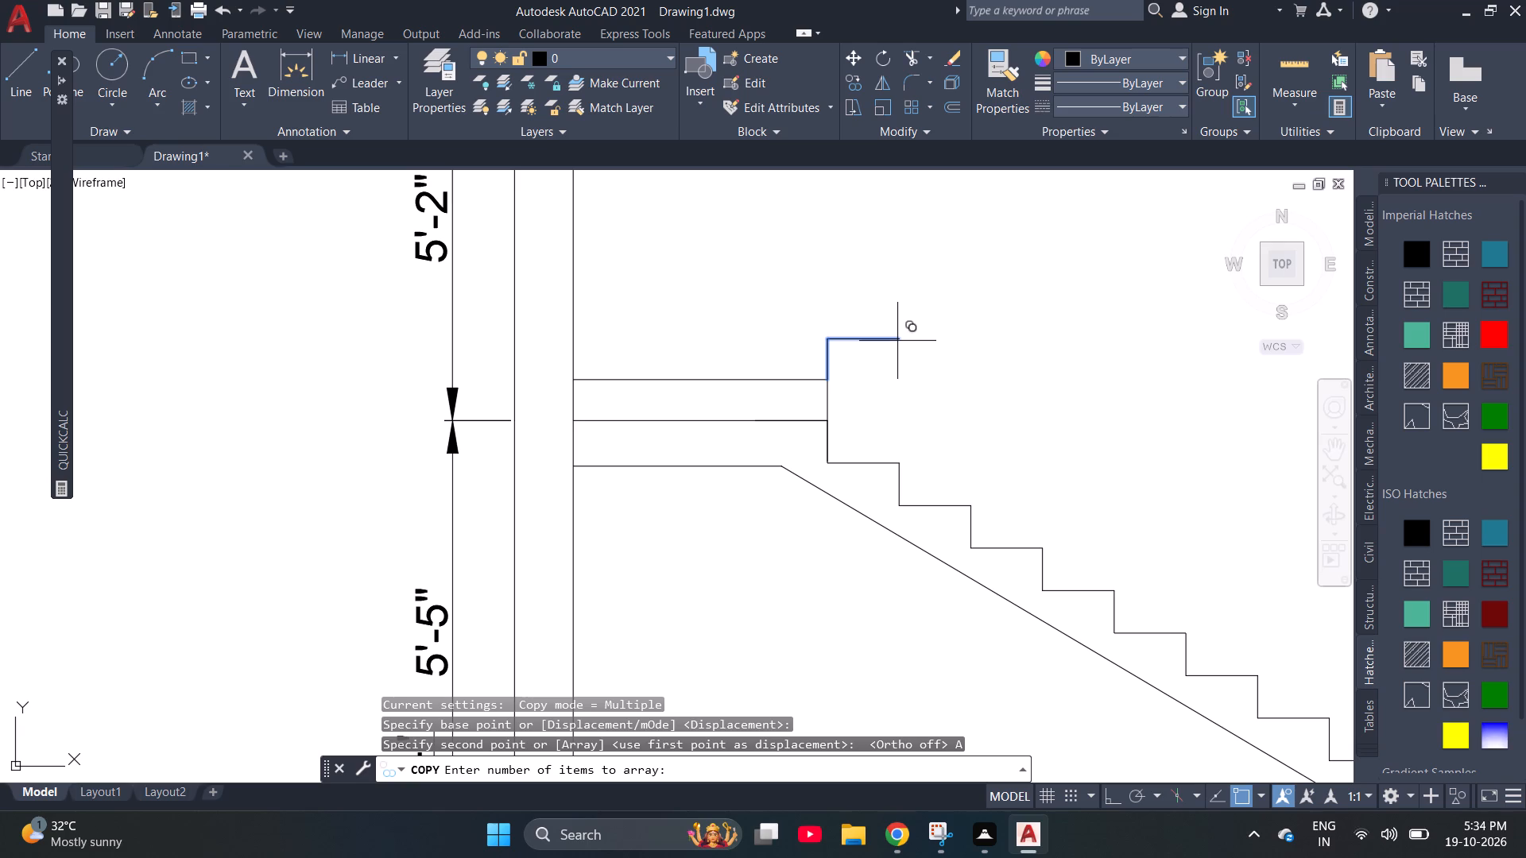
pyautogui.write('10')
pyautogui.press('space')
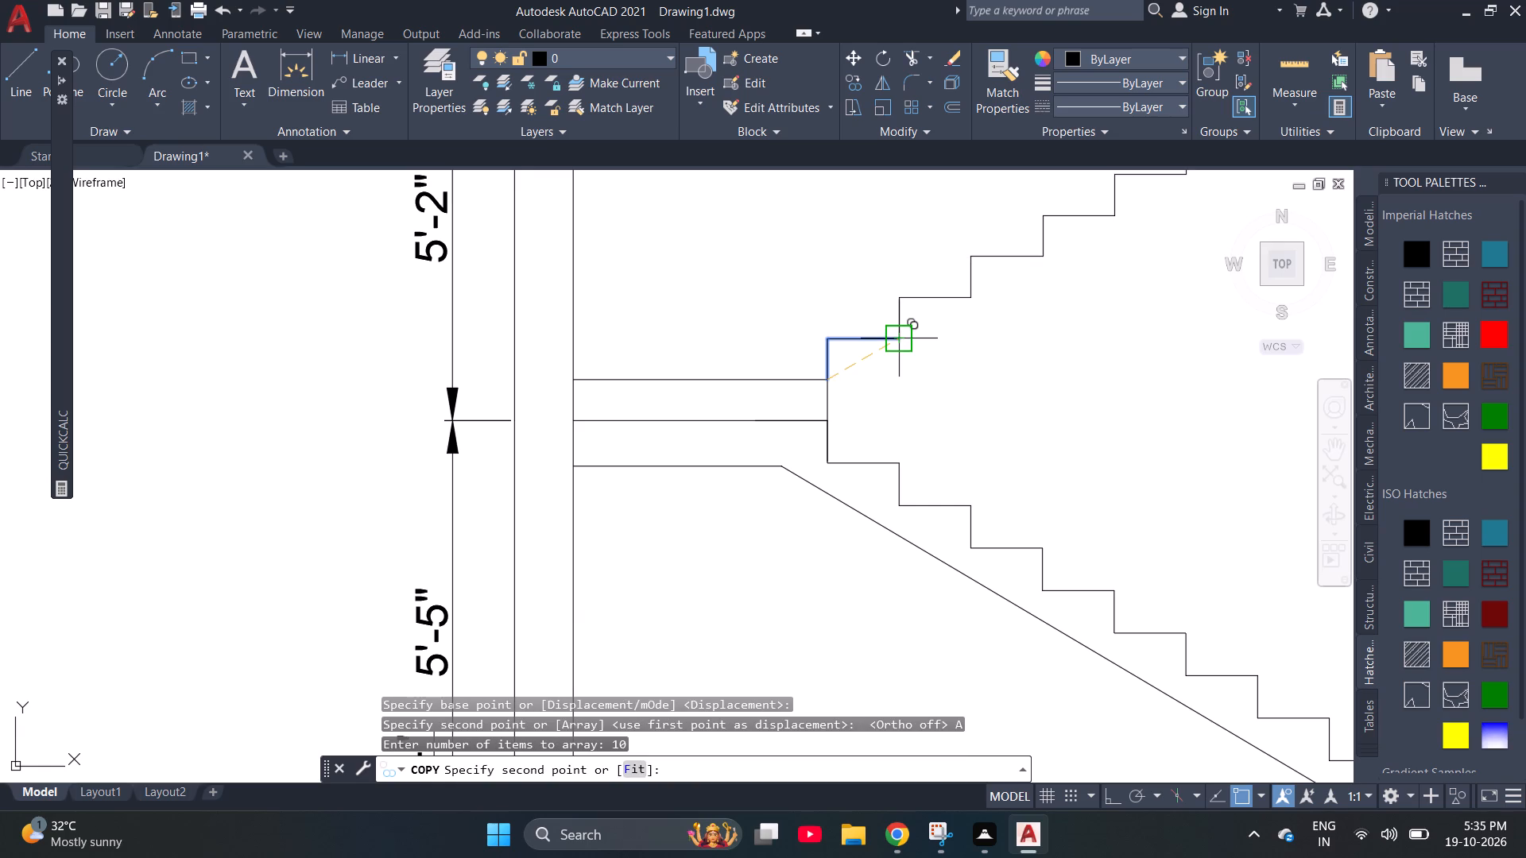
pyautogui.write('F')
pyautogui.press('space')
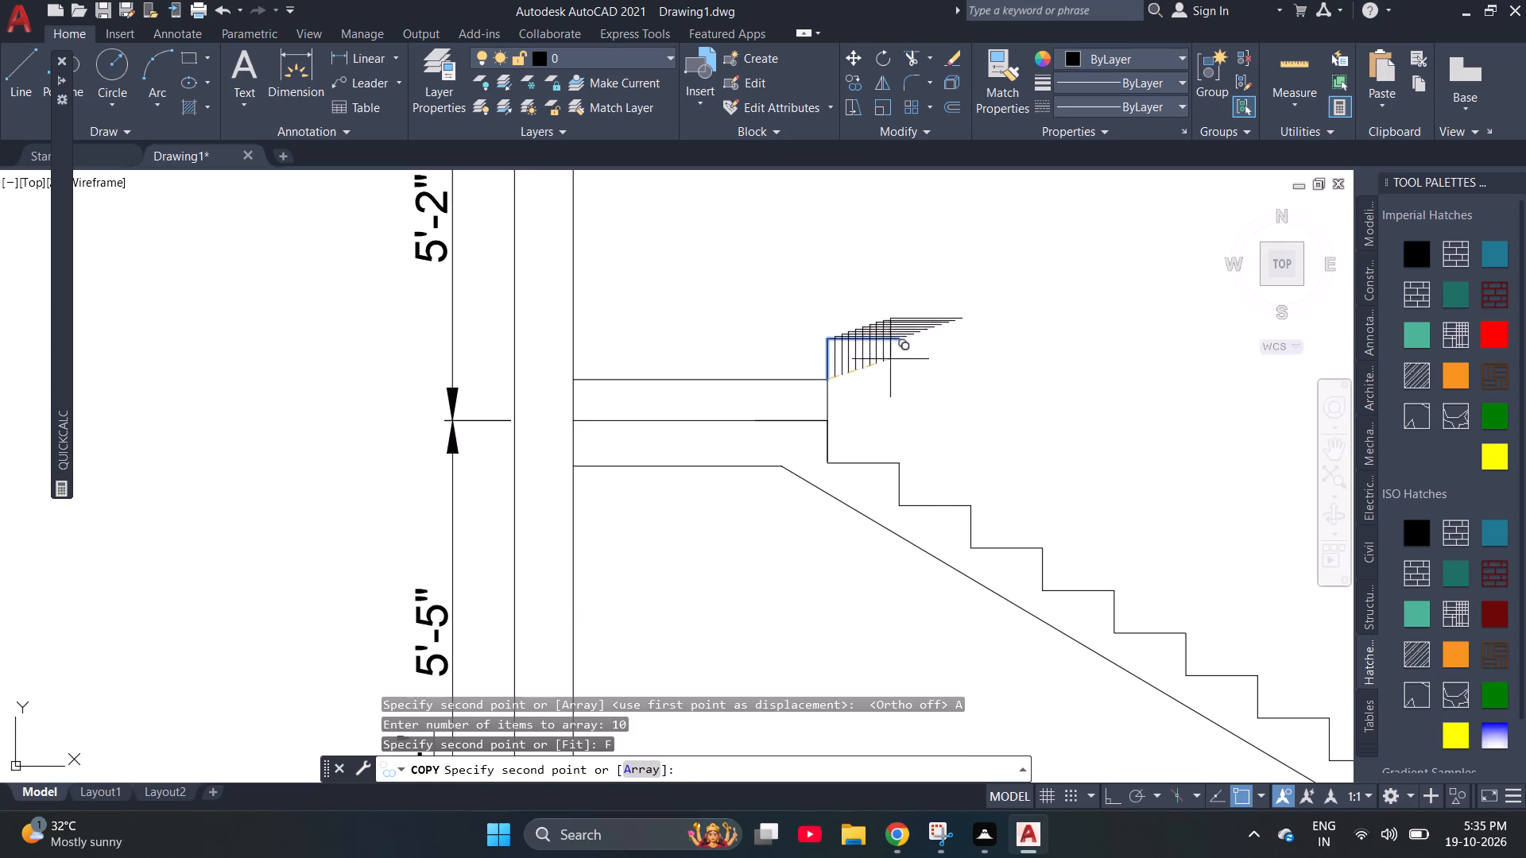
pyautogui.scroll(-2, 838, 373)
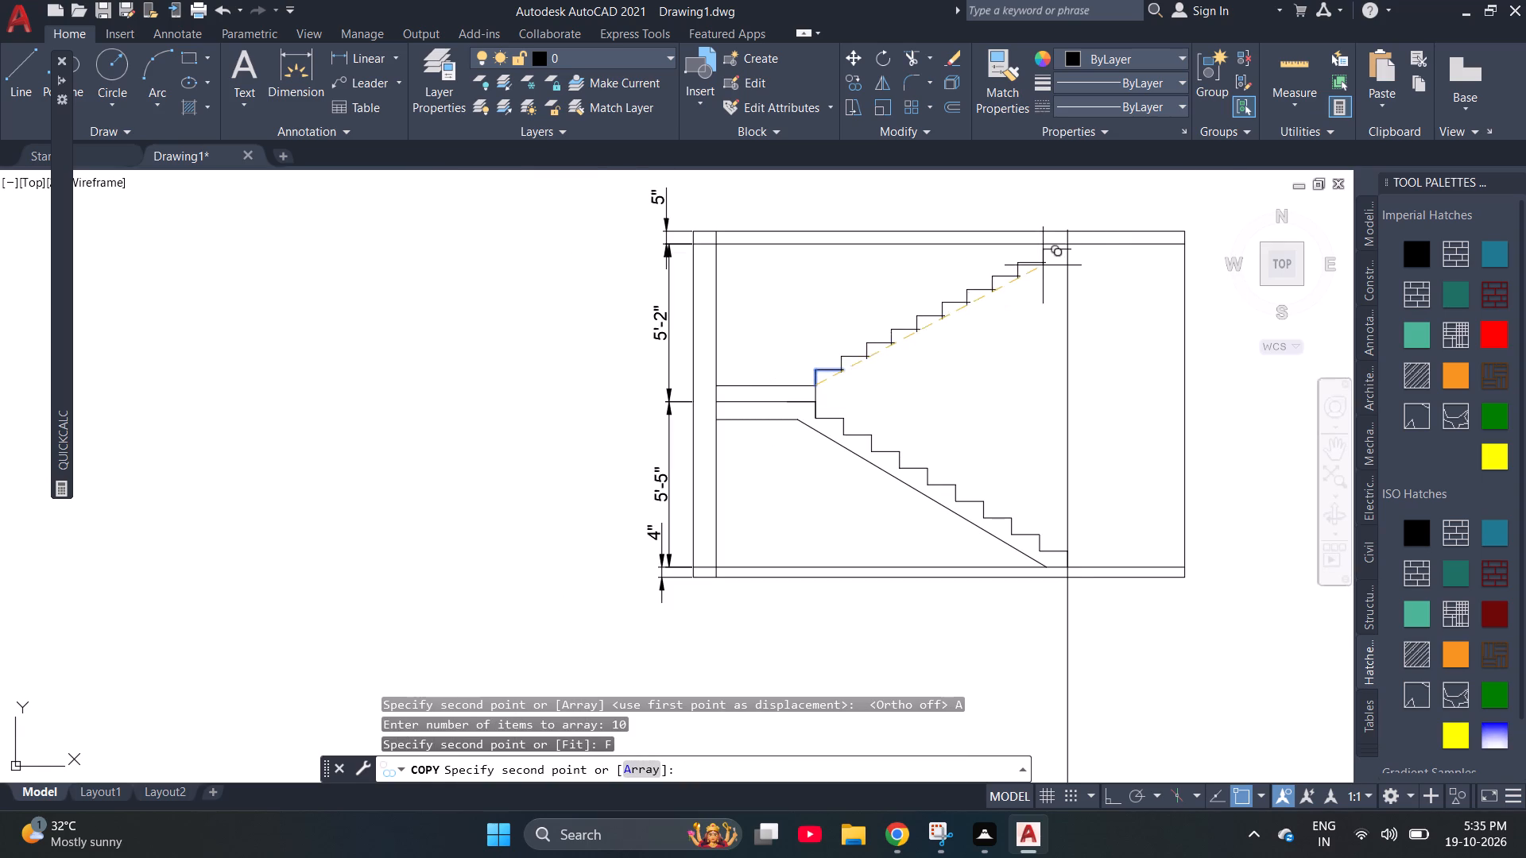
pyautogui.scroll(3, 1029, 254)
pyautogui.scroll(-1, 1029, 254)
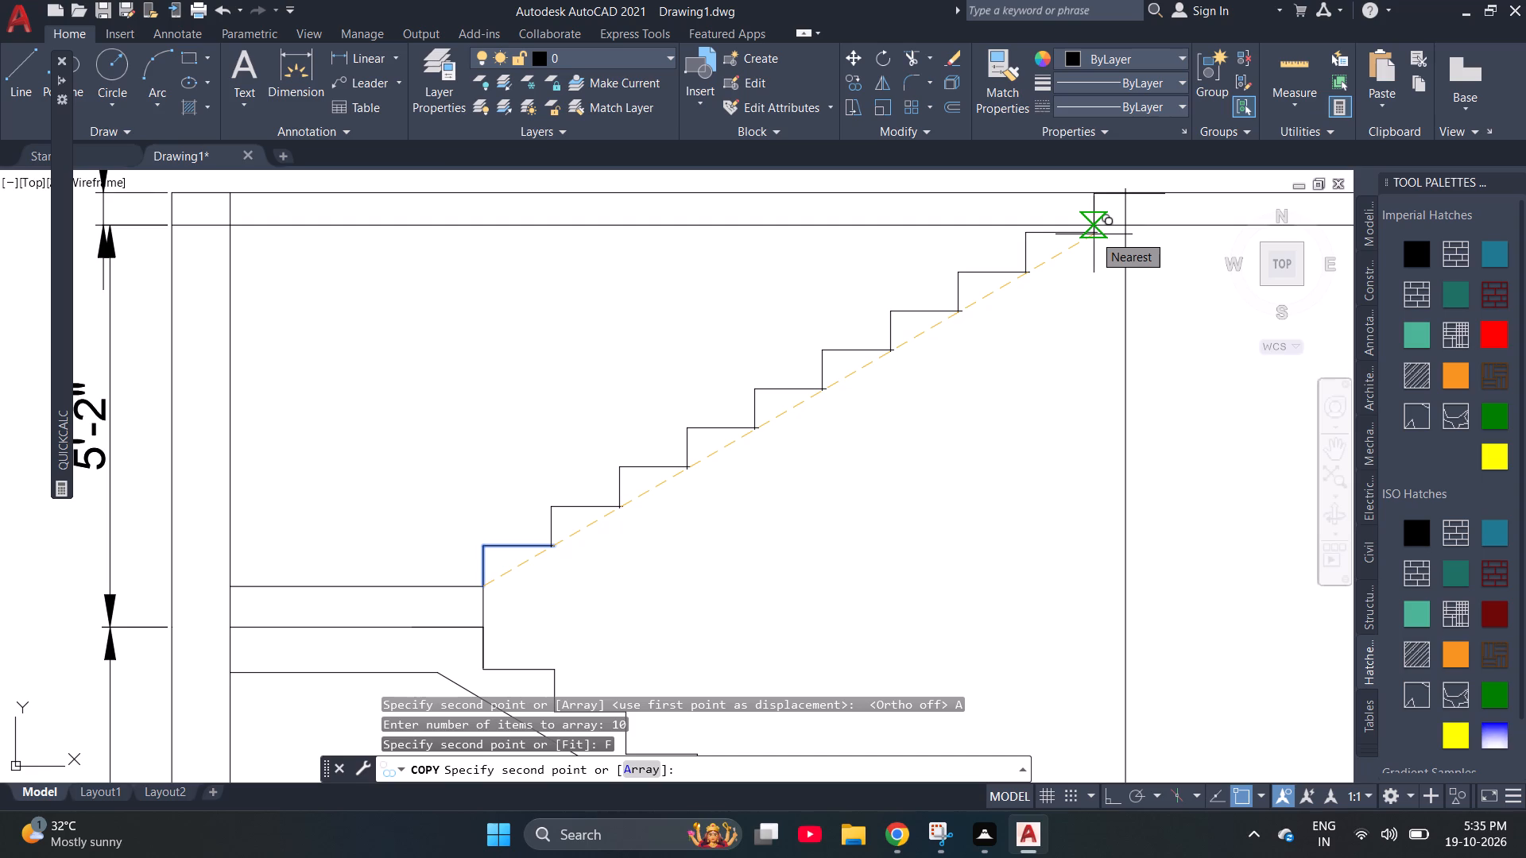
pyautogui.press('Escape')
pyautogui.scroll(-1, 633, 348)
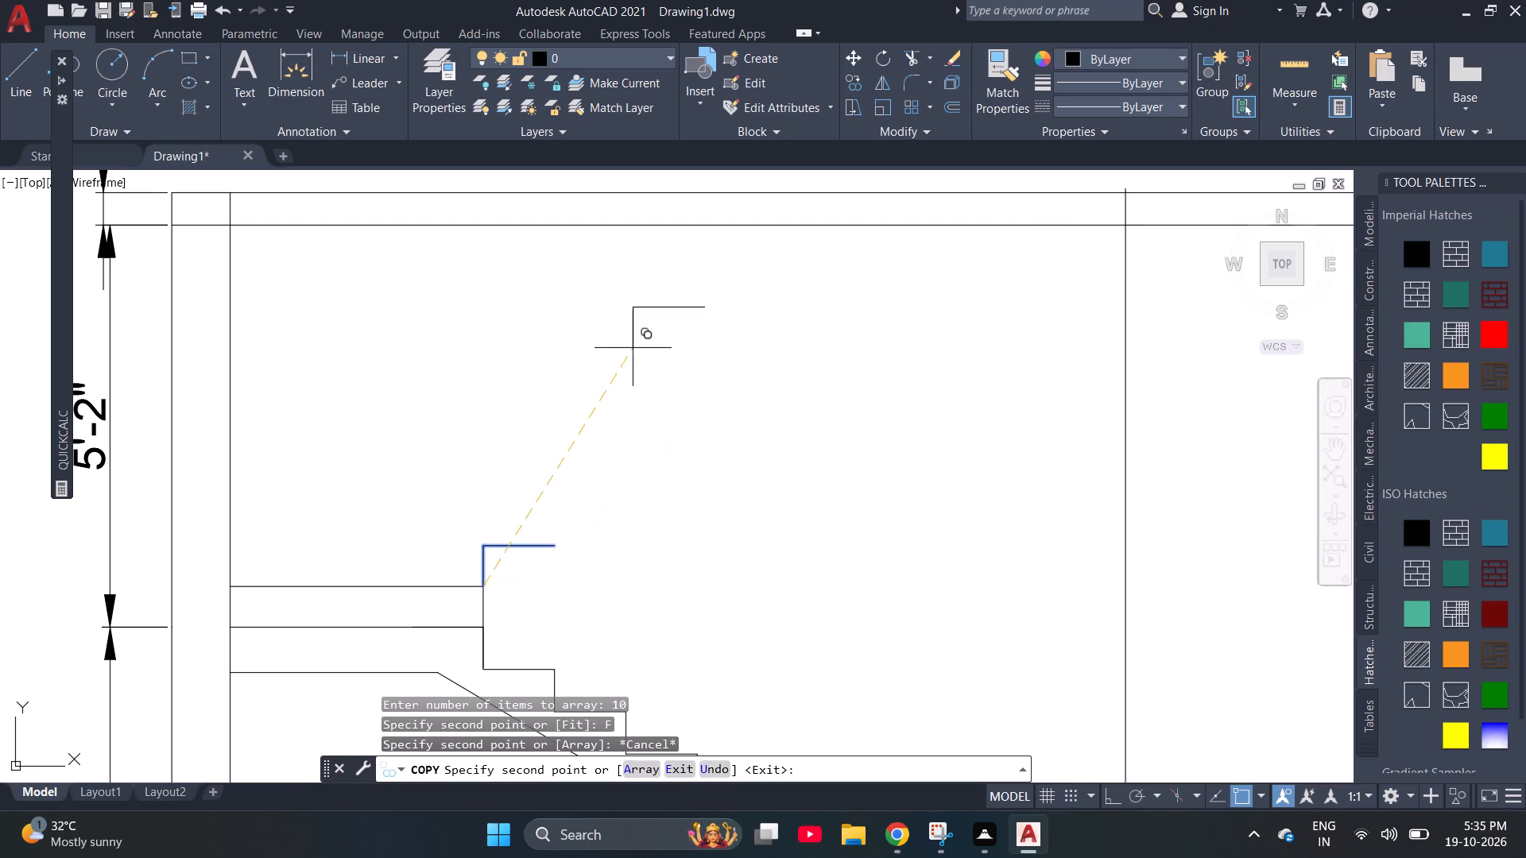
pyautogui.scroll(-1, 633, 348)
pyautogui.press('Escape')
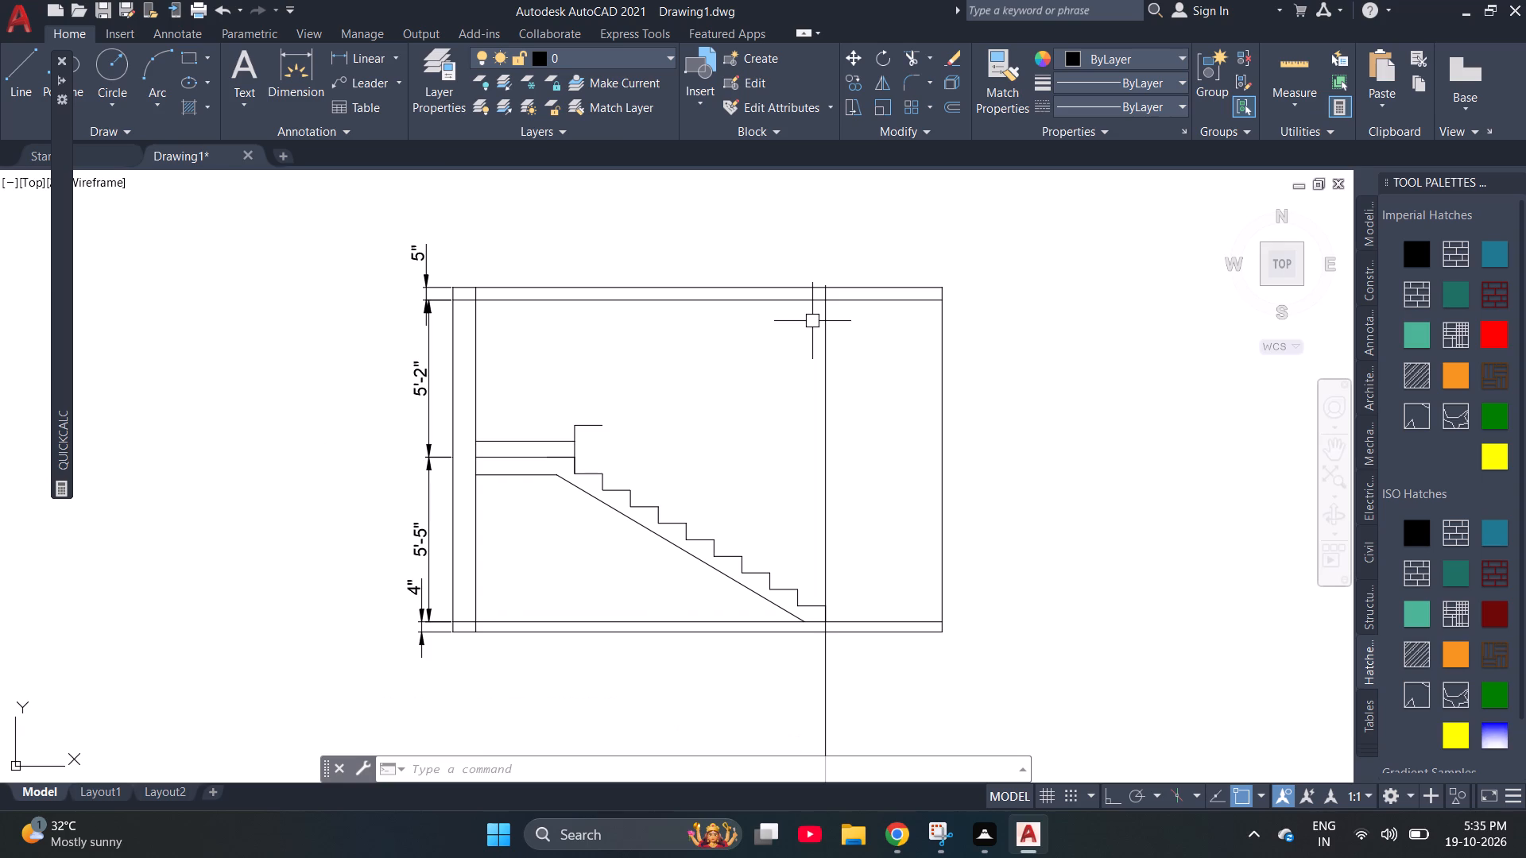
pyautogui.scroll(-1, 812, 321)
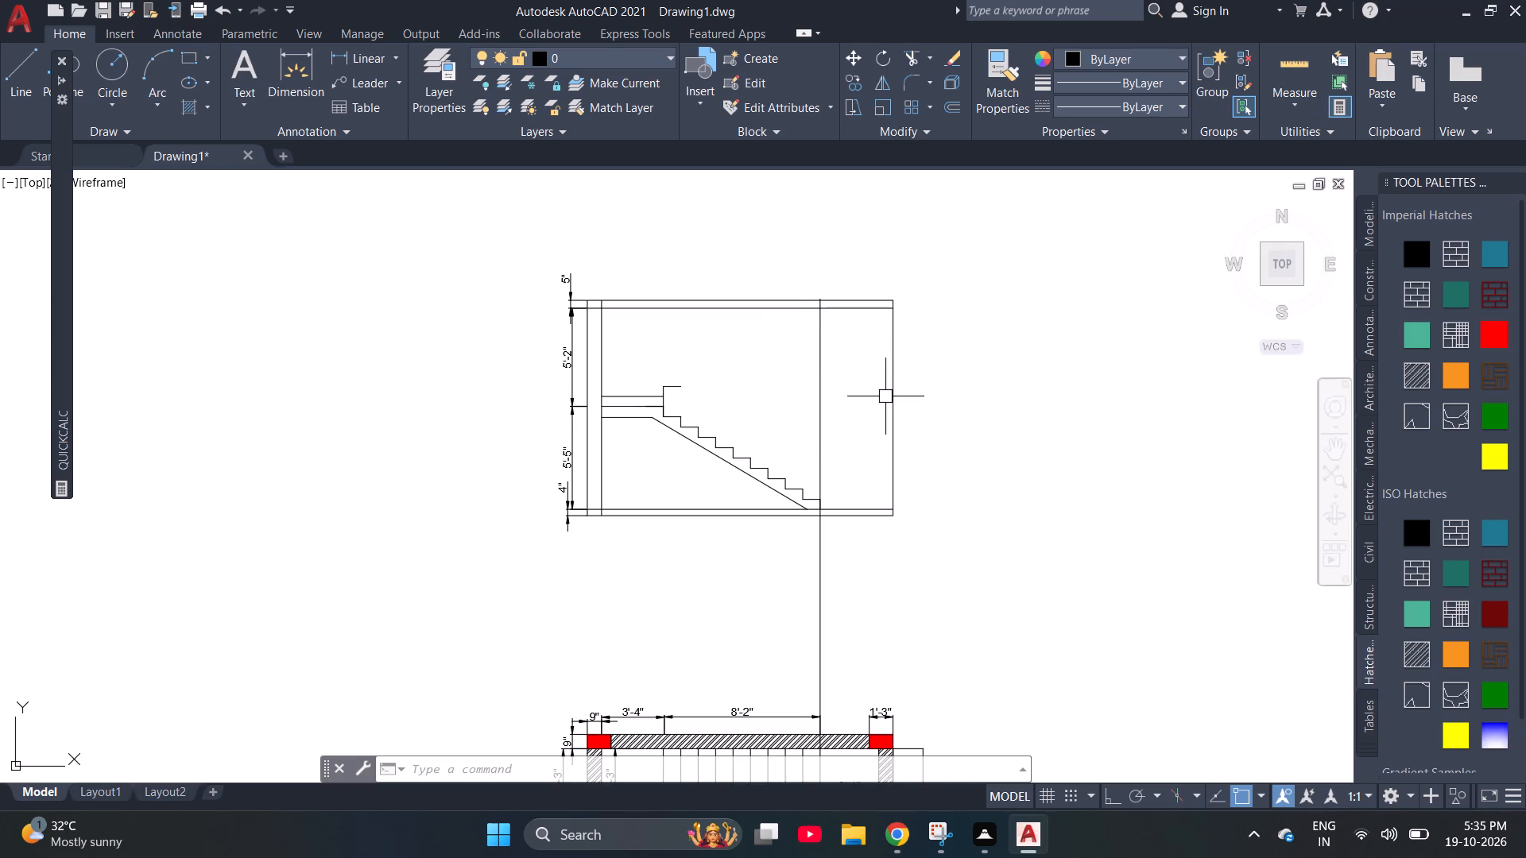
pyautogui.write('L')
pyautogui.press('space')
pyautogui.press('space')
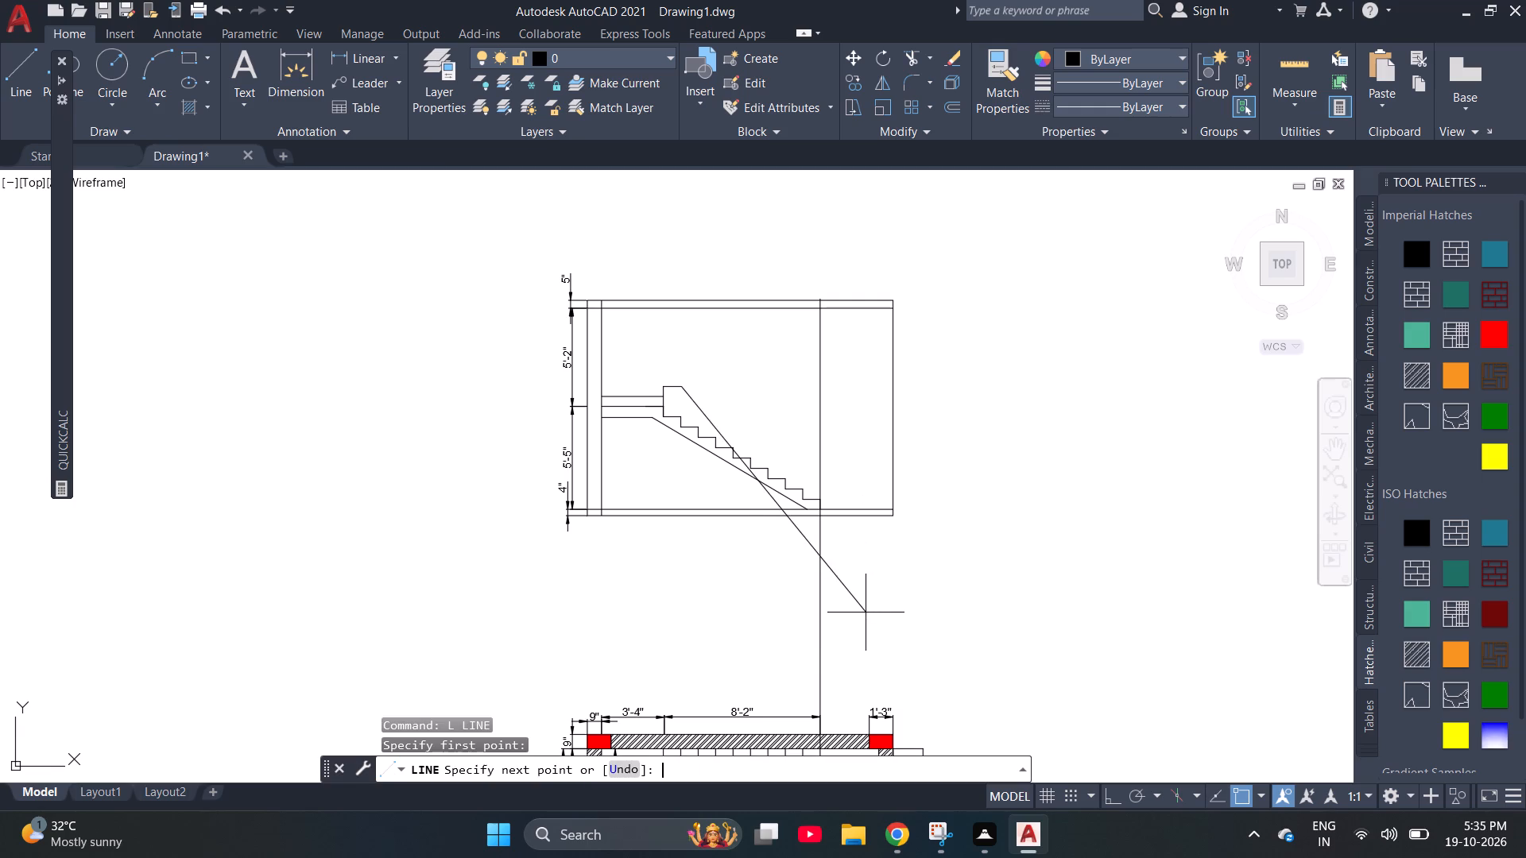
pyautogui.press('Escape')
# Draw a vertical projection line from the plan's inner wall corner at the UP end to just above the section's top slab.
pyautogui.write('L')
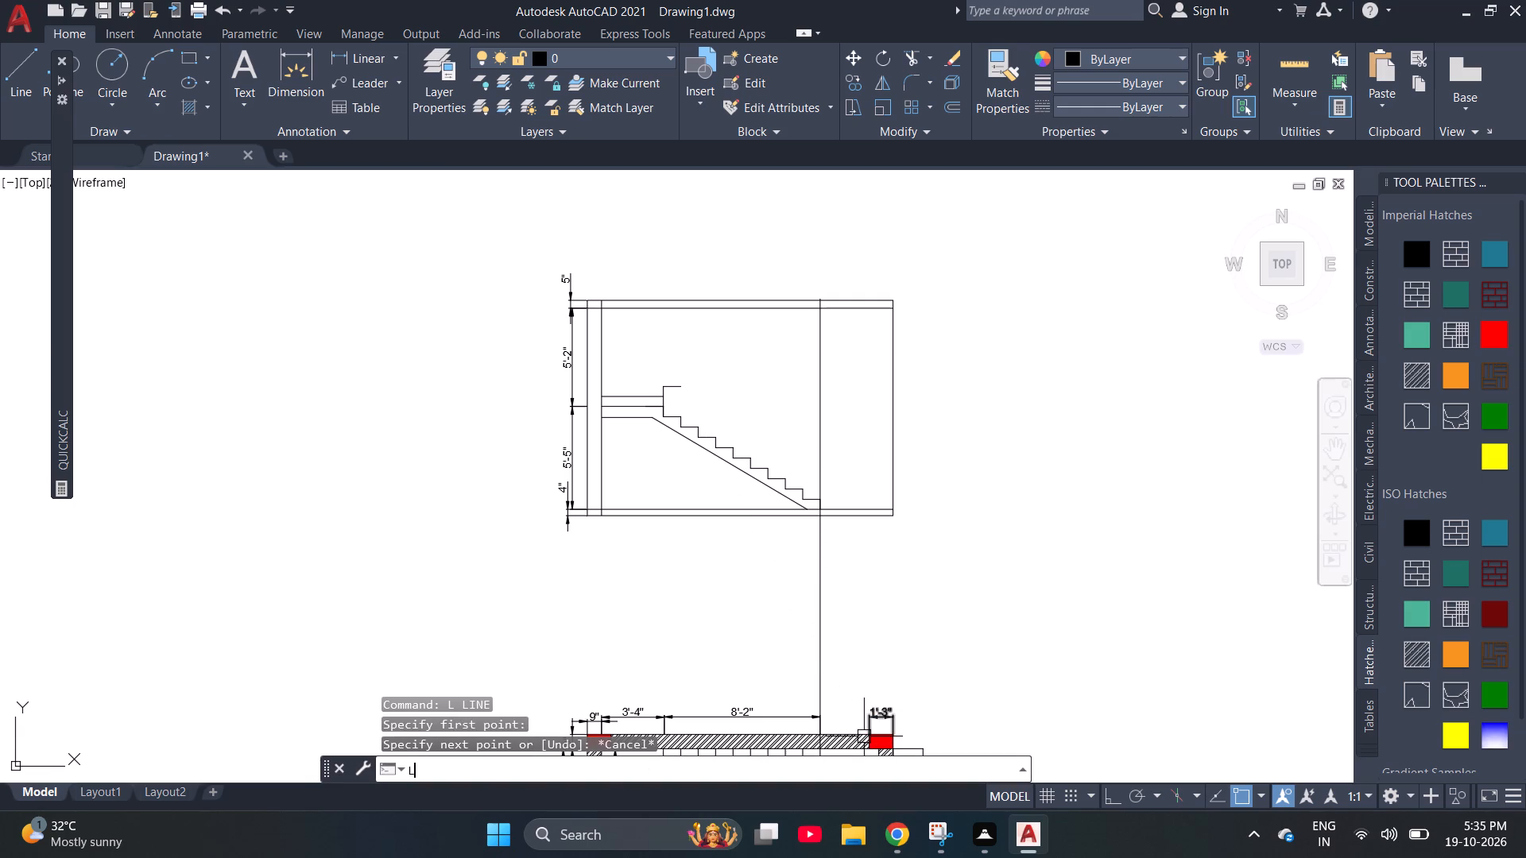
pyautogui.press('space')
pyautogui.scroll(-1, 819, 439)
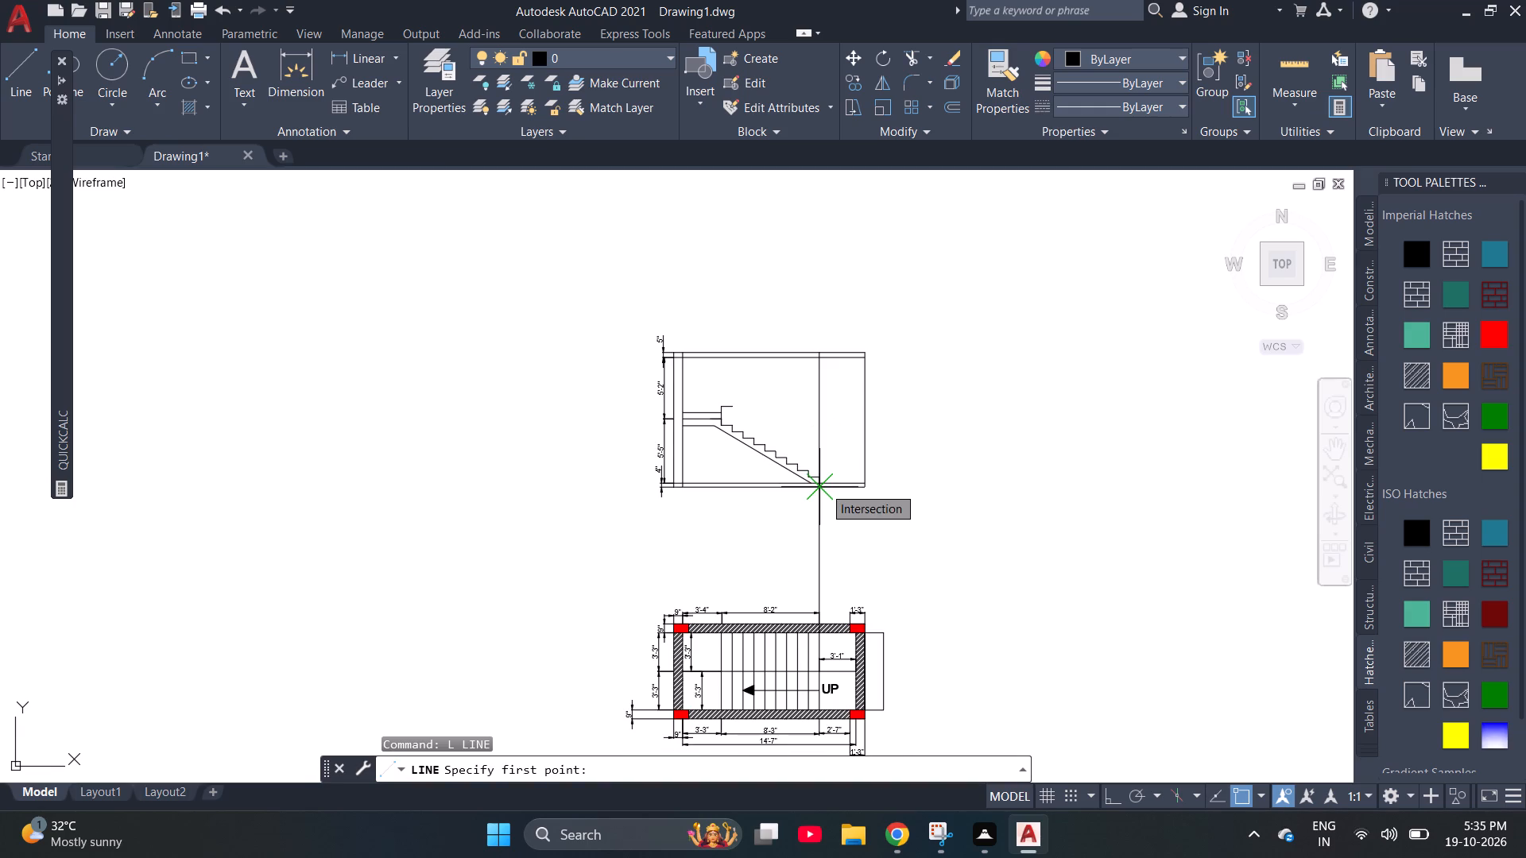
pyautogui.scroll(2, 845, 646)
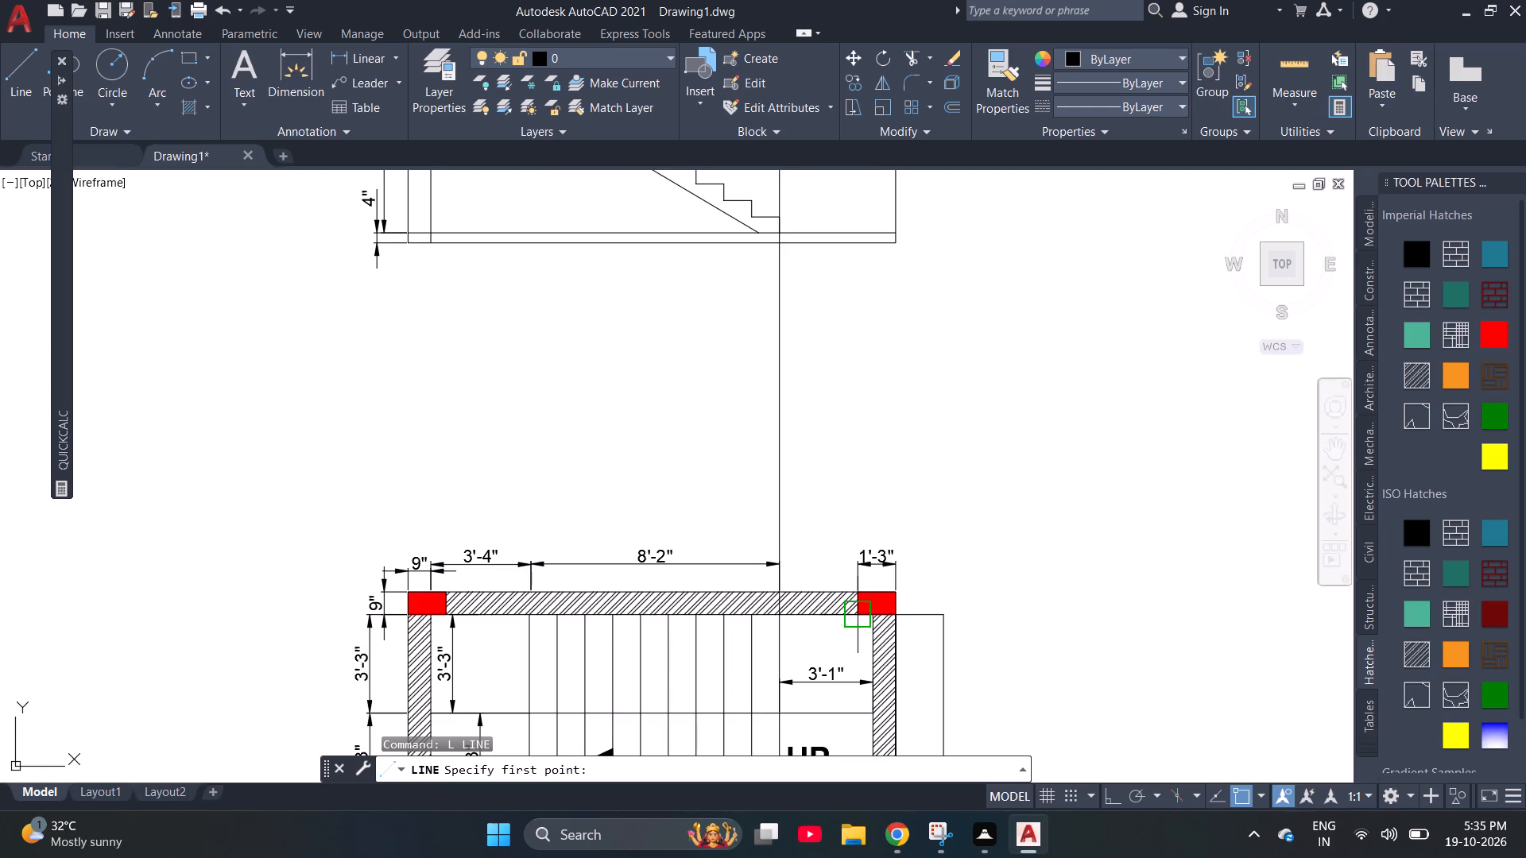
pyautogui.click(873, 620)
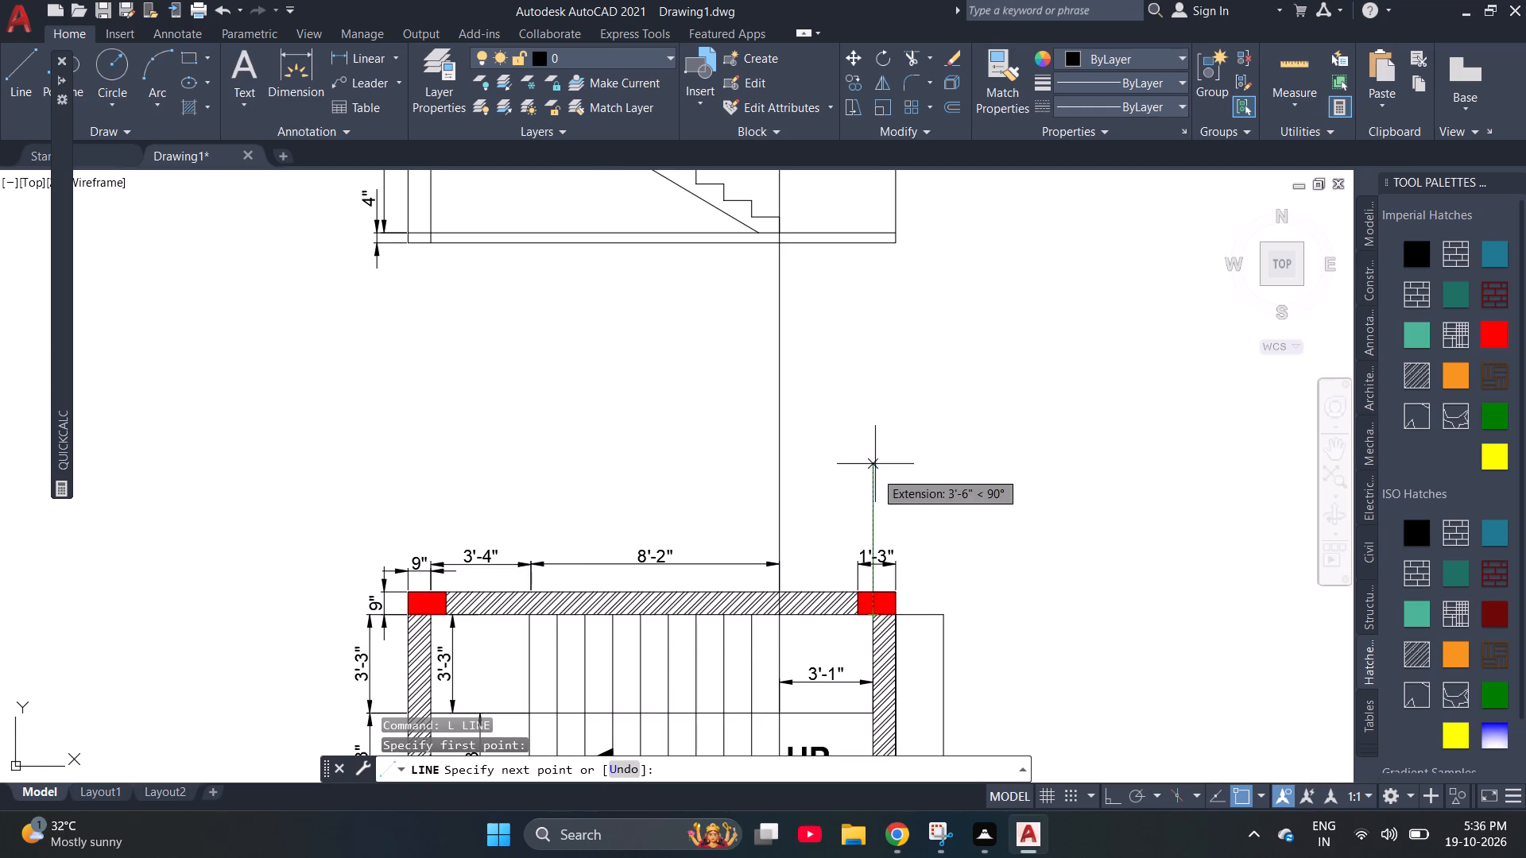
pyautogui.scroll(-1, 873, 455)
pyautogui.scroll(-2, 868, 313)
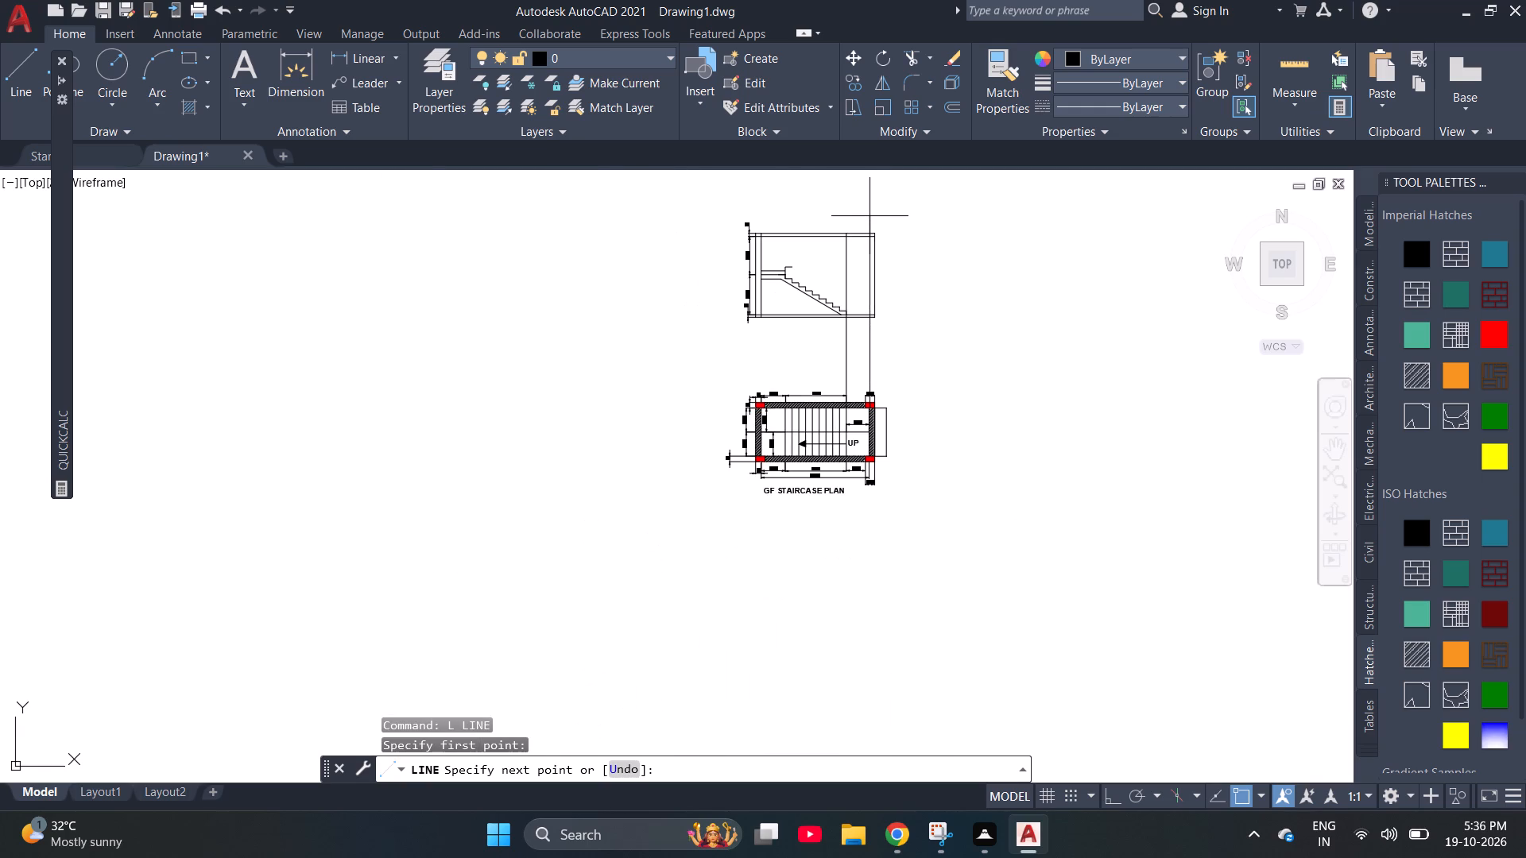
pyautogui.press('F8')
pyautogui.scroll(2, 870, 227)
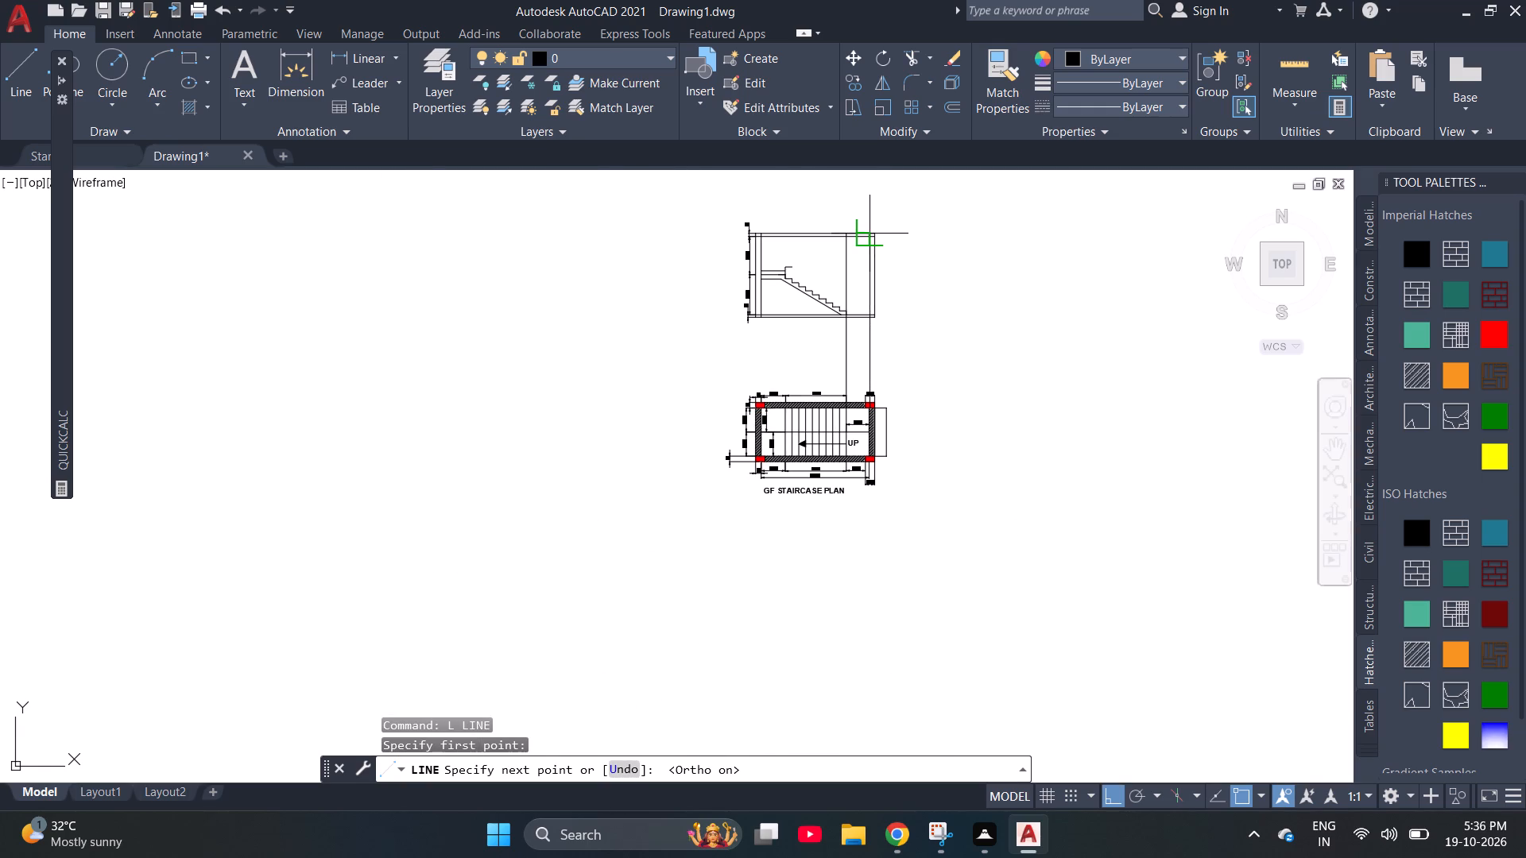
pyautogui.scroll(3, 870, 227)
pyautogui.click(870, 227)
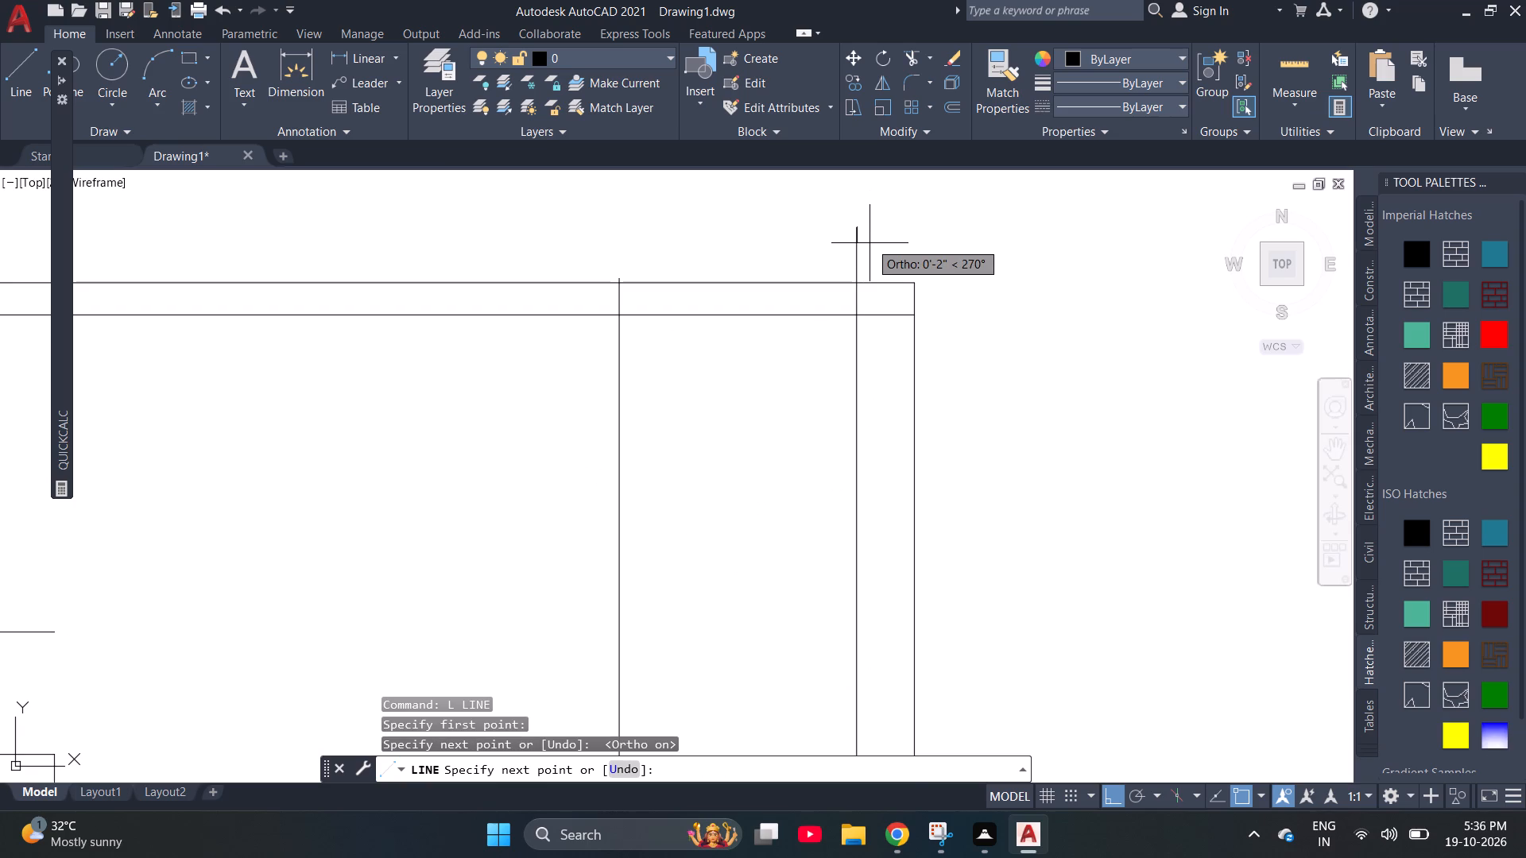
pyautogui.press('Escape')
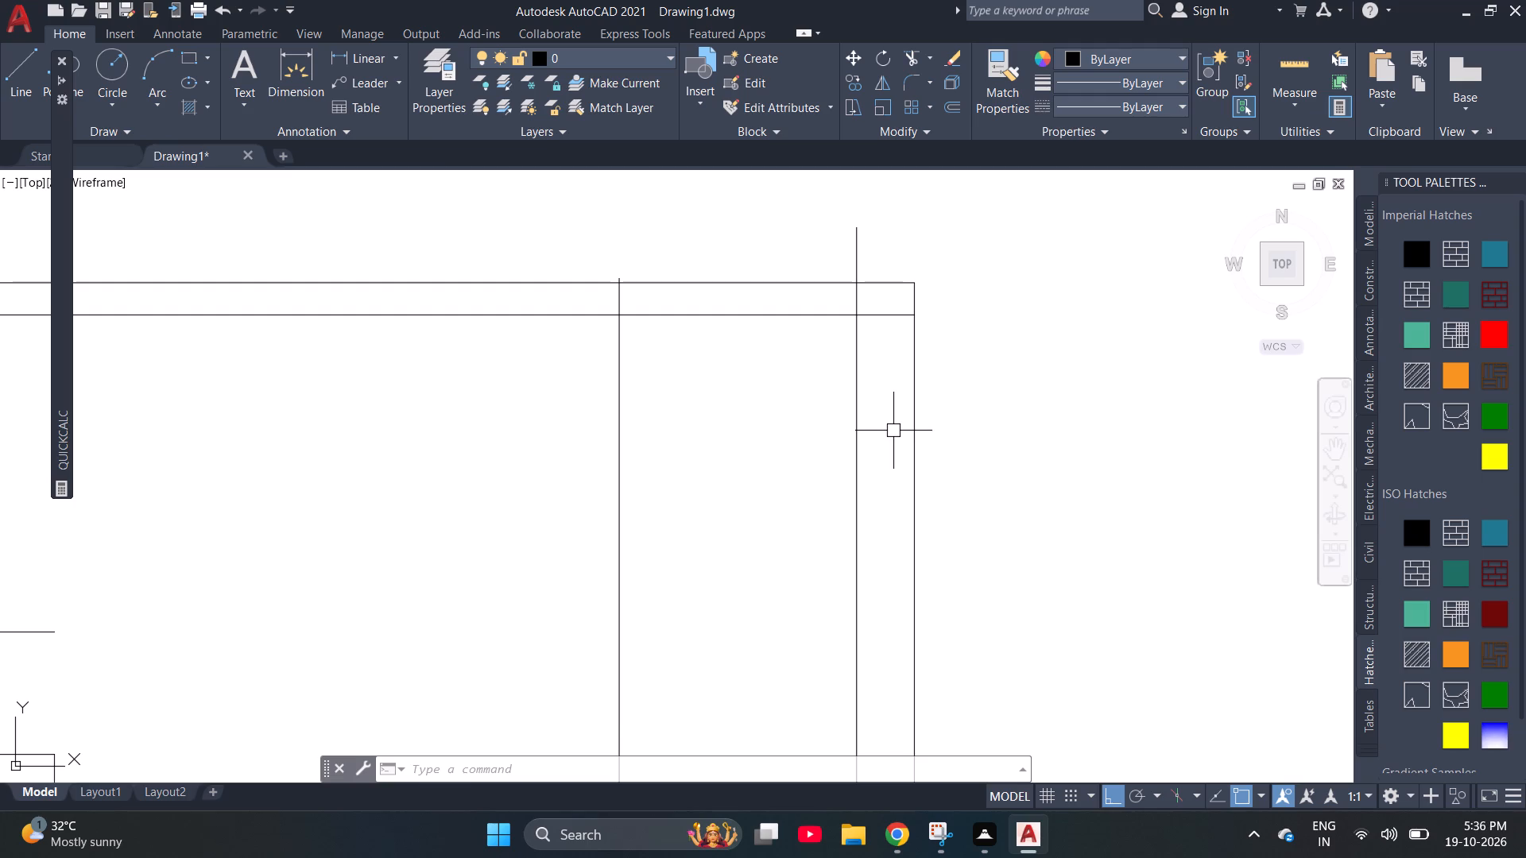
pyautogui.press('Escape')
# Draw a short vertical line across the top slab's thickness at its outer end, on the staircase's UP side.
pyautogui.write('L')
pyautogui.press('space')
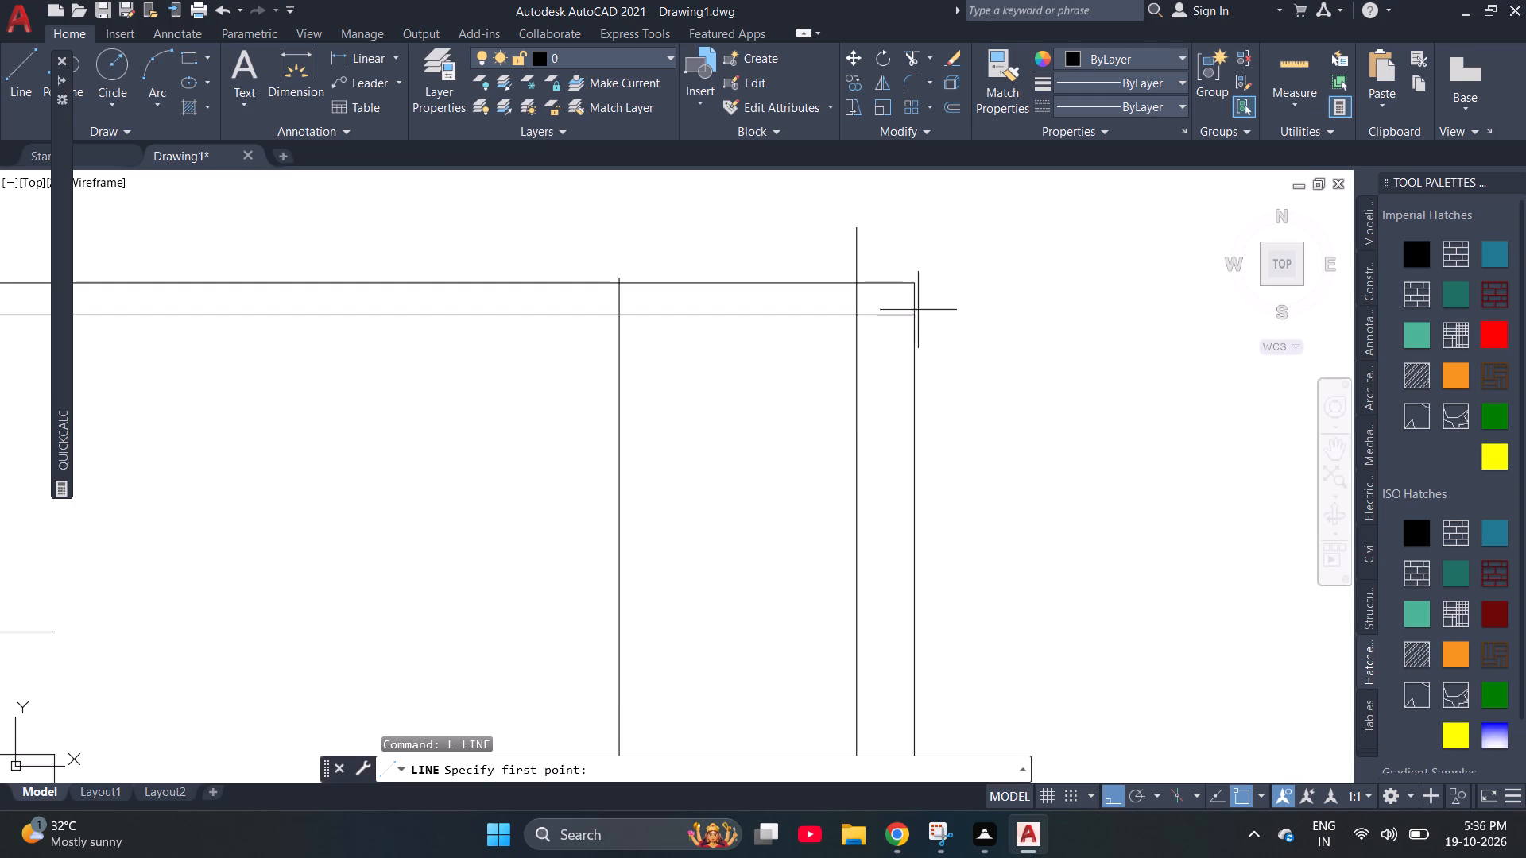
pyautogui.moveTo(912, 309); pyautogui.dragTo(912, 301)
pyautogui.click(918, 280)
pyautogui.press('Escape')
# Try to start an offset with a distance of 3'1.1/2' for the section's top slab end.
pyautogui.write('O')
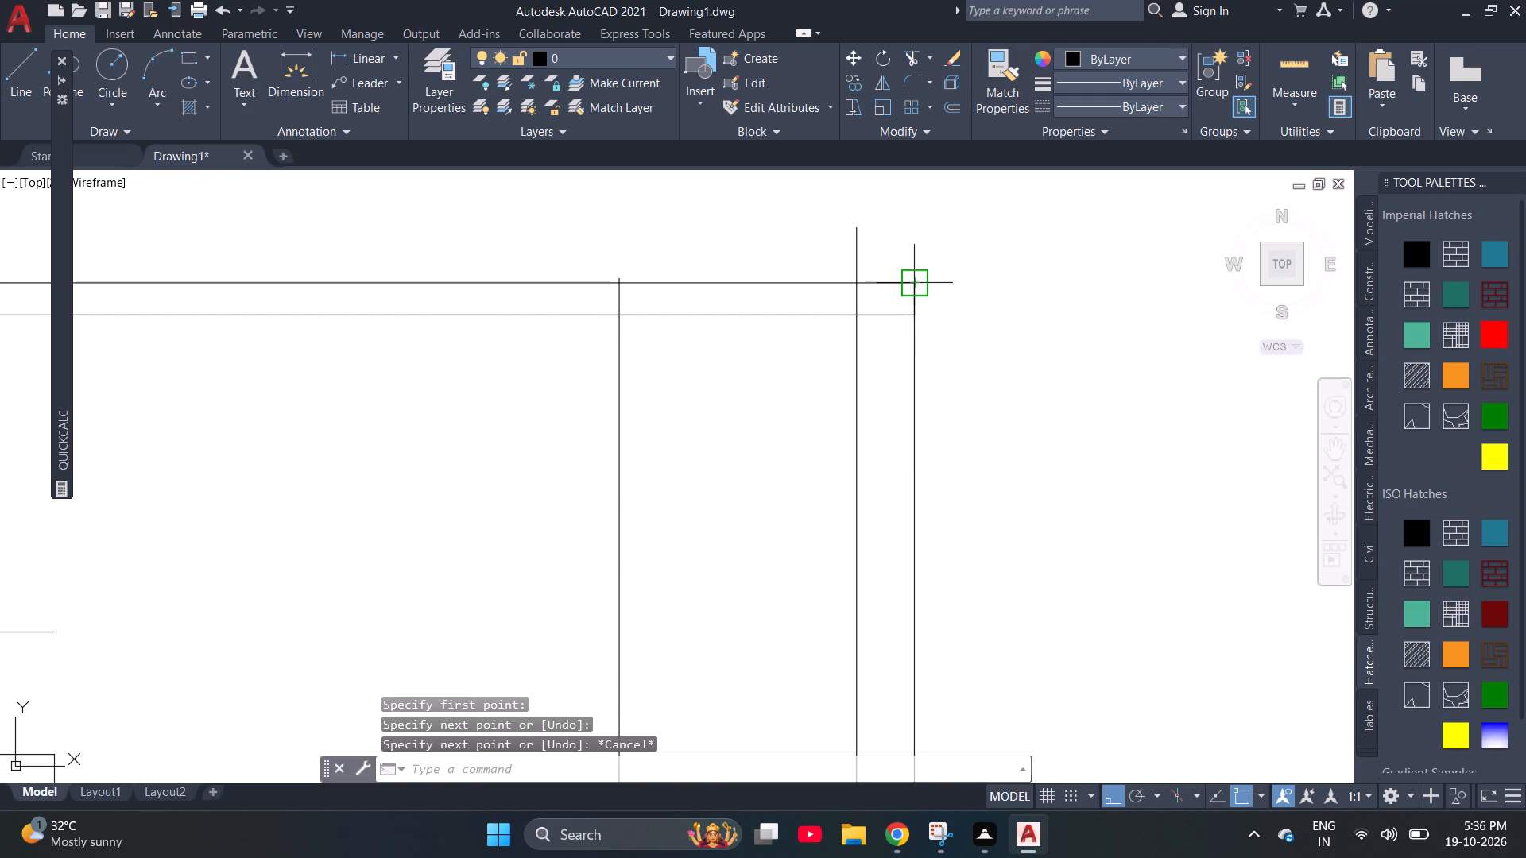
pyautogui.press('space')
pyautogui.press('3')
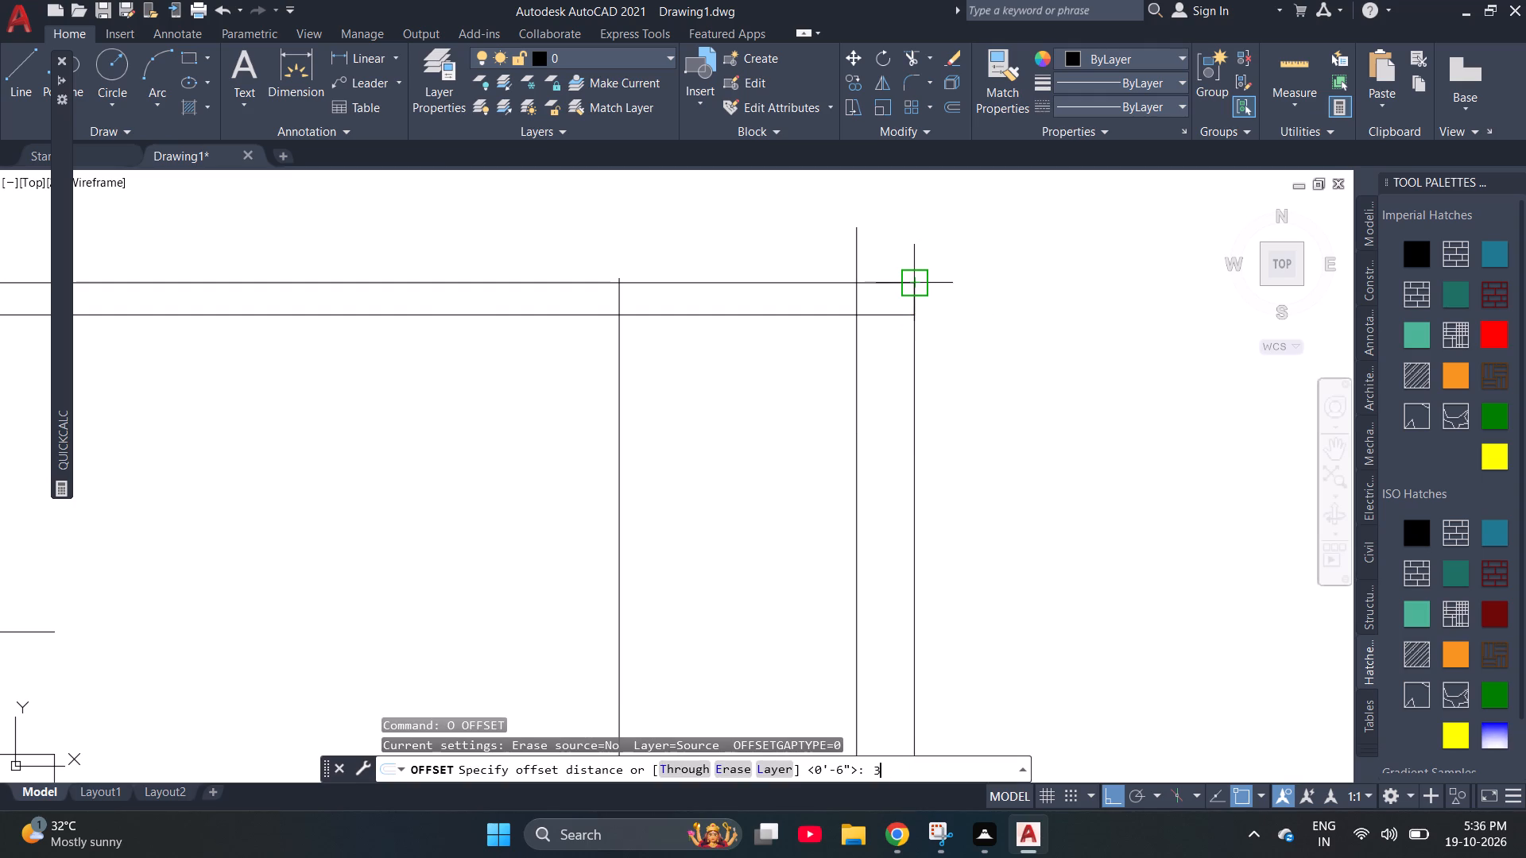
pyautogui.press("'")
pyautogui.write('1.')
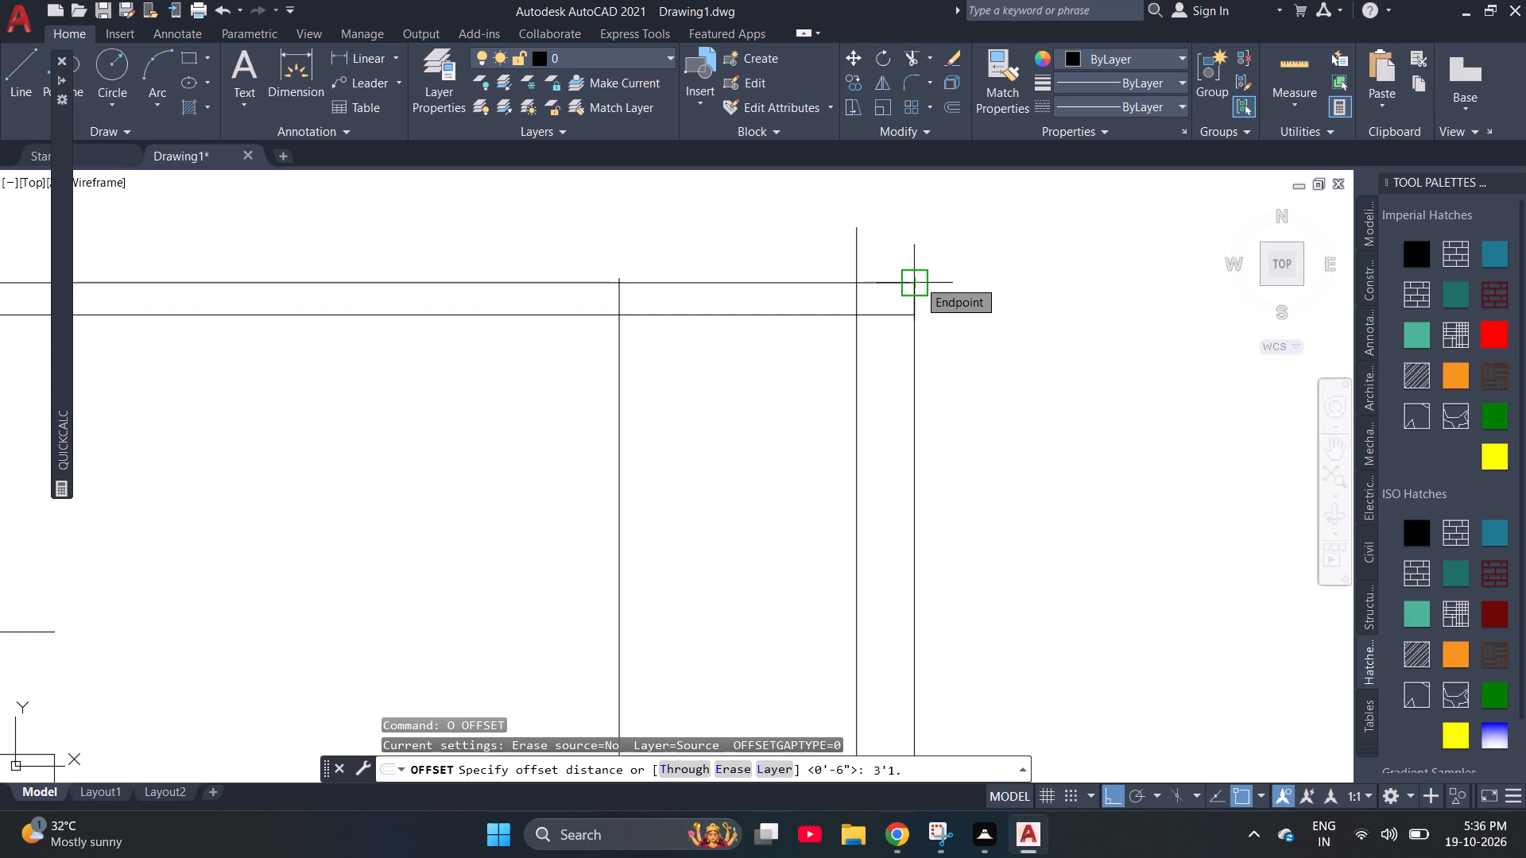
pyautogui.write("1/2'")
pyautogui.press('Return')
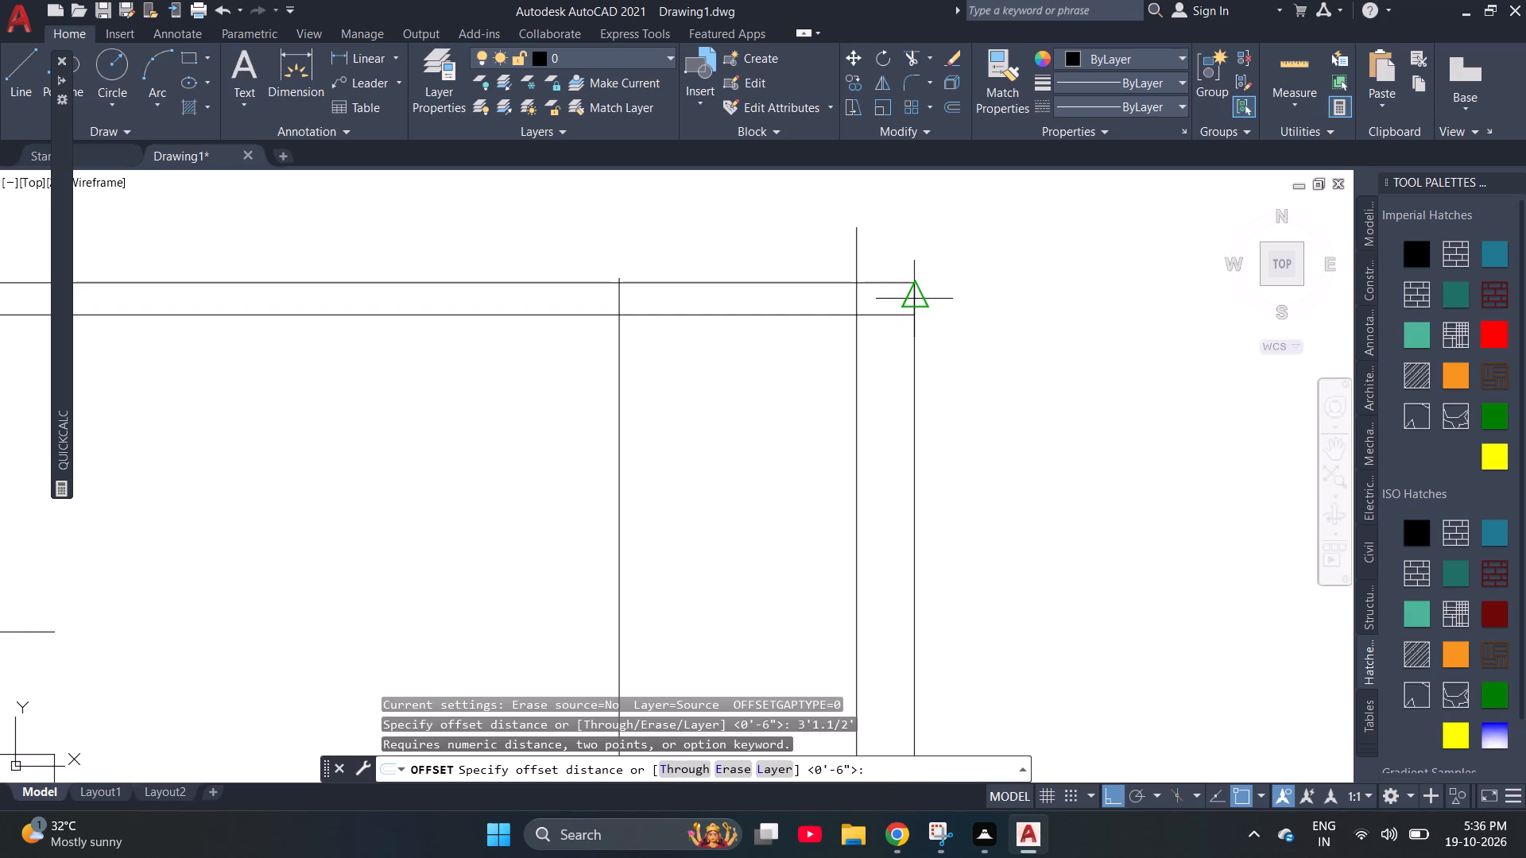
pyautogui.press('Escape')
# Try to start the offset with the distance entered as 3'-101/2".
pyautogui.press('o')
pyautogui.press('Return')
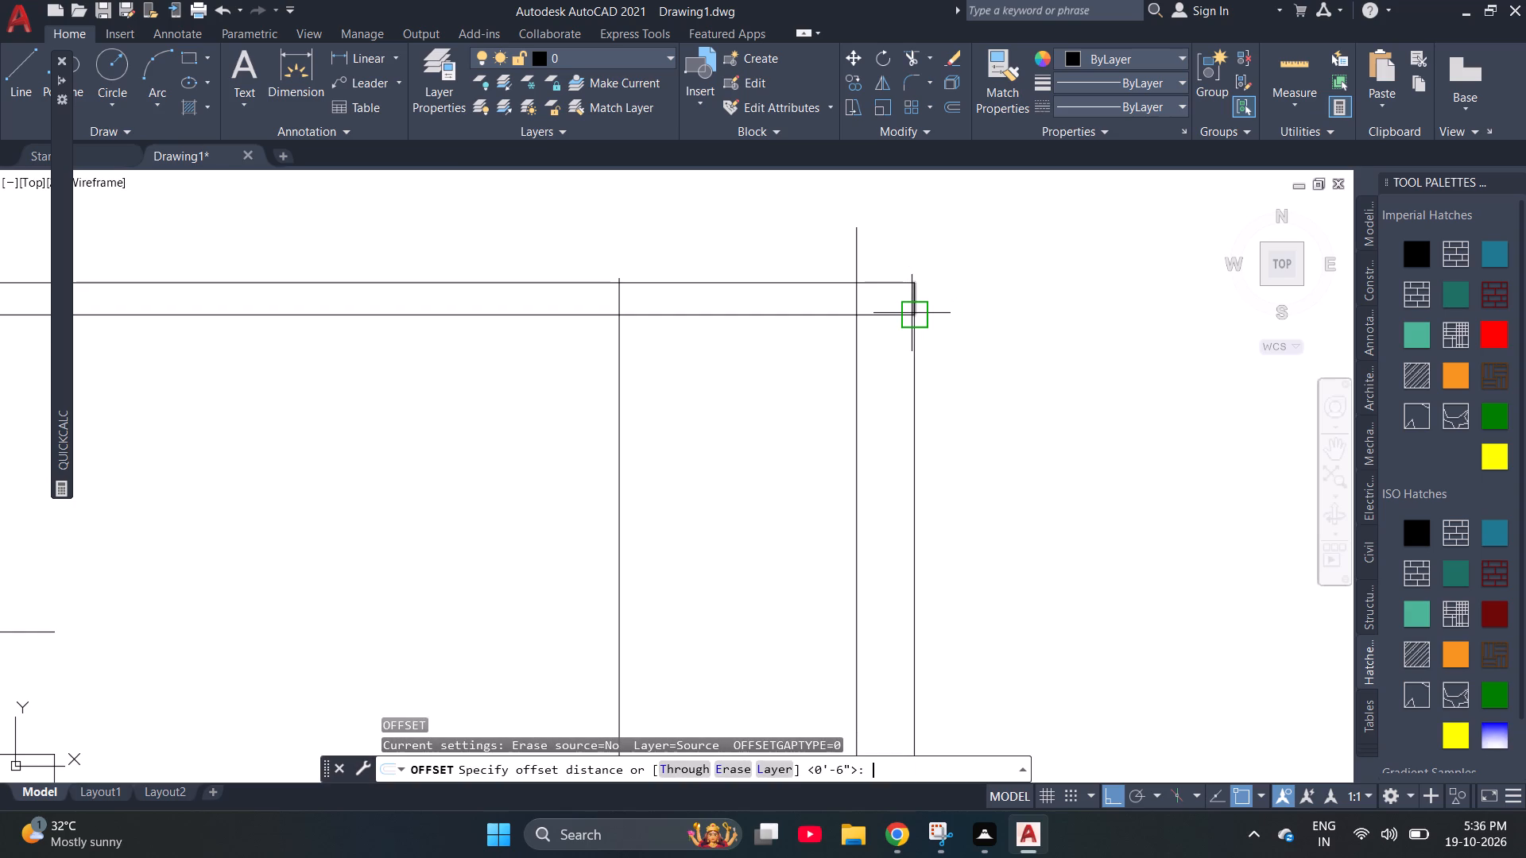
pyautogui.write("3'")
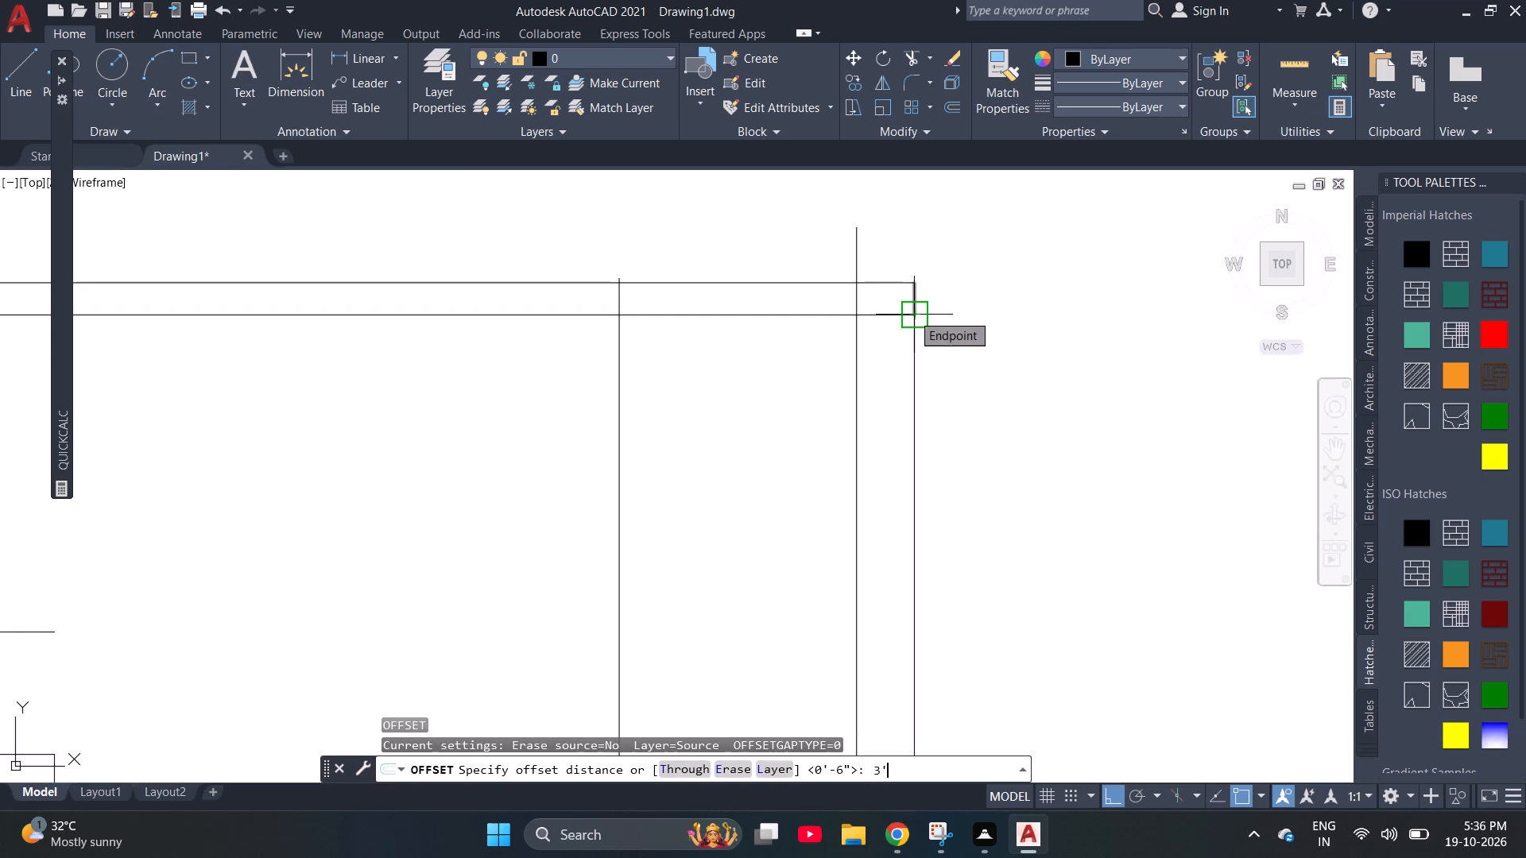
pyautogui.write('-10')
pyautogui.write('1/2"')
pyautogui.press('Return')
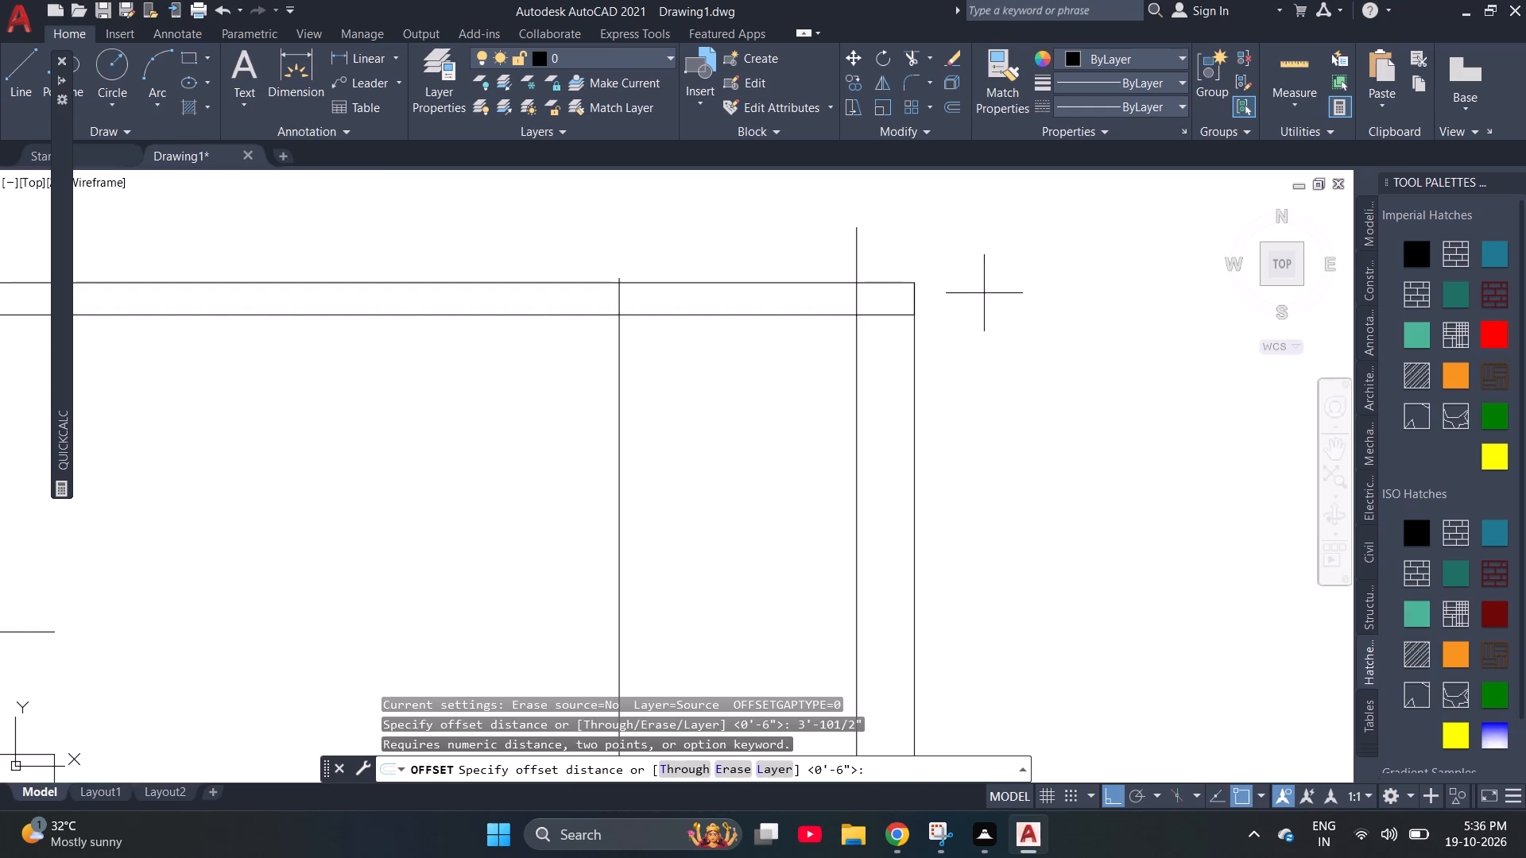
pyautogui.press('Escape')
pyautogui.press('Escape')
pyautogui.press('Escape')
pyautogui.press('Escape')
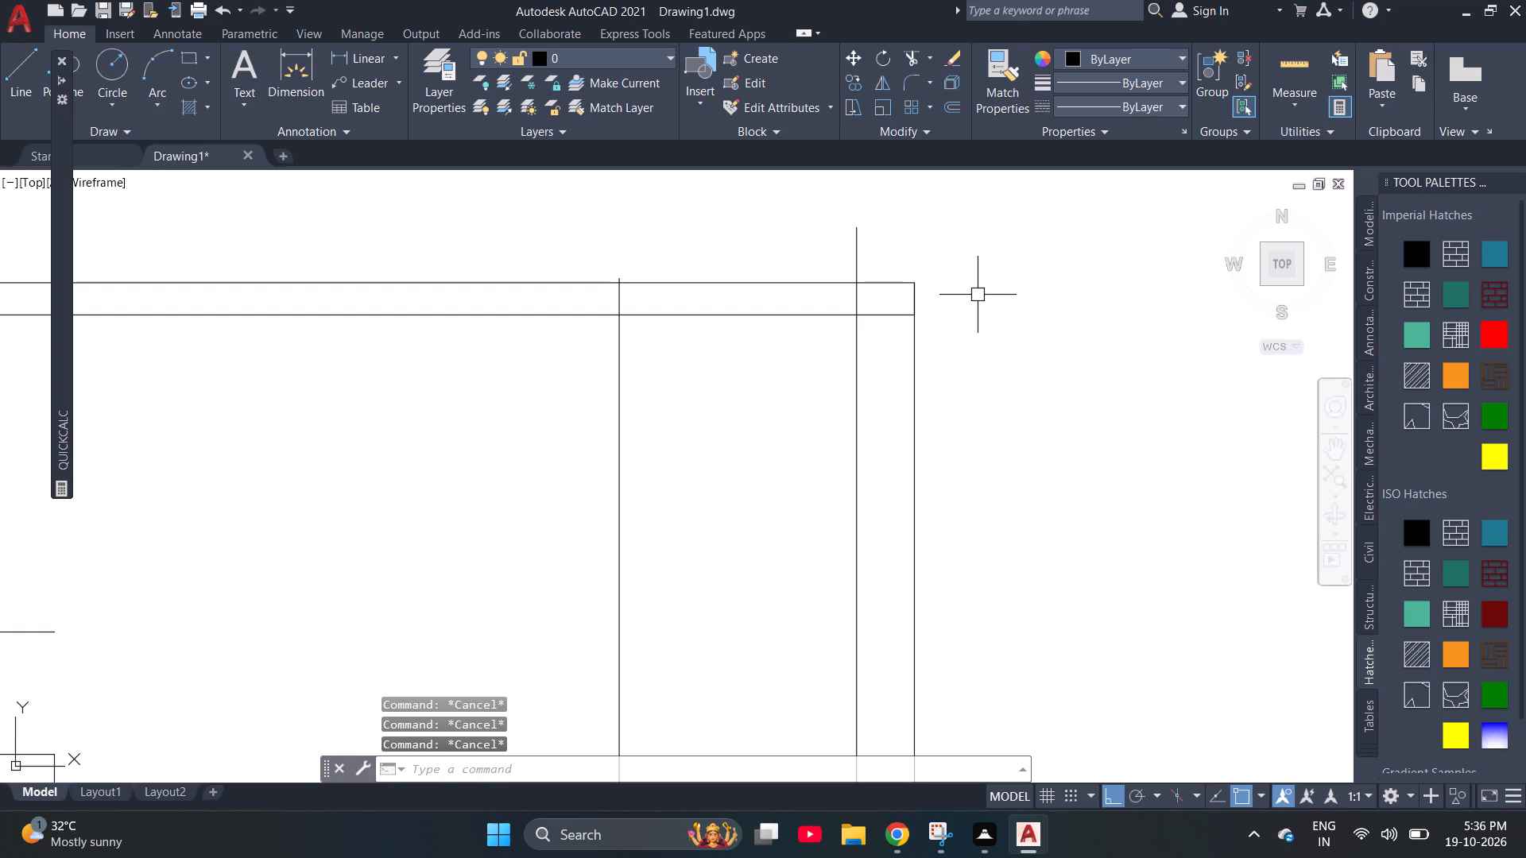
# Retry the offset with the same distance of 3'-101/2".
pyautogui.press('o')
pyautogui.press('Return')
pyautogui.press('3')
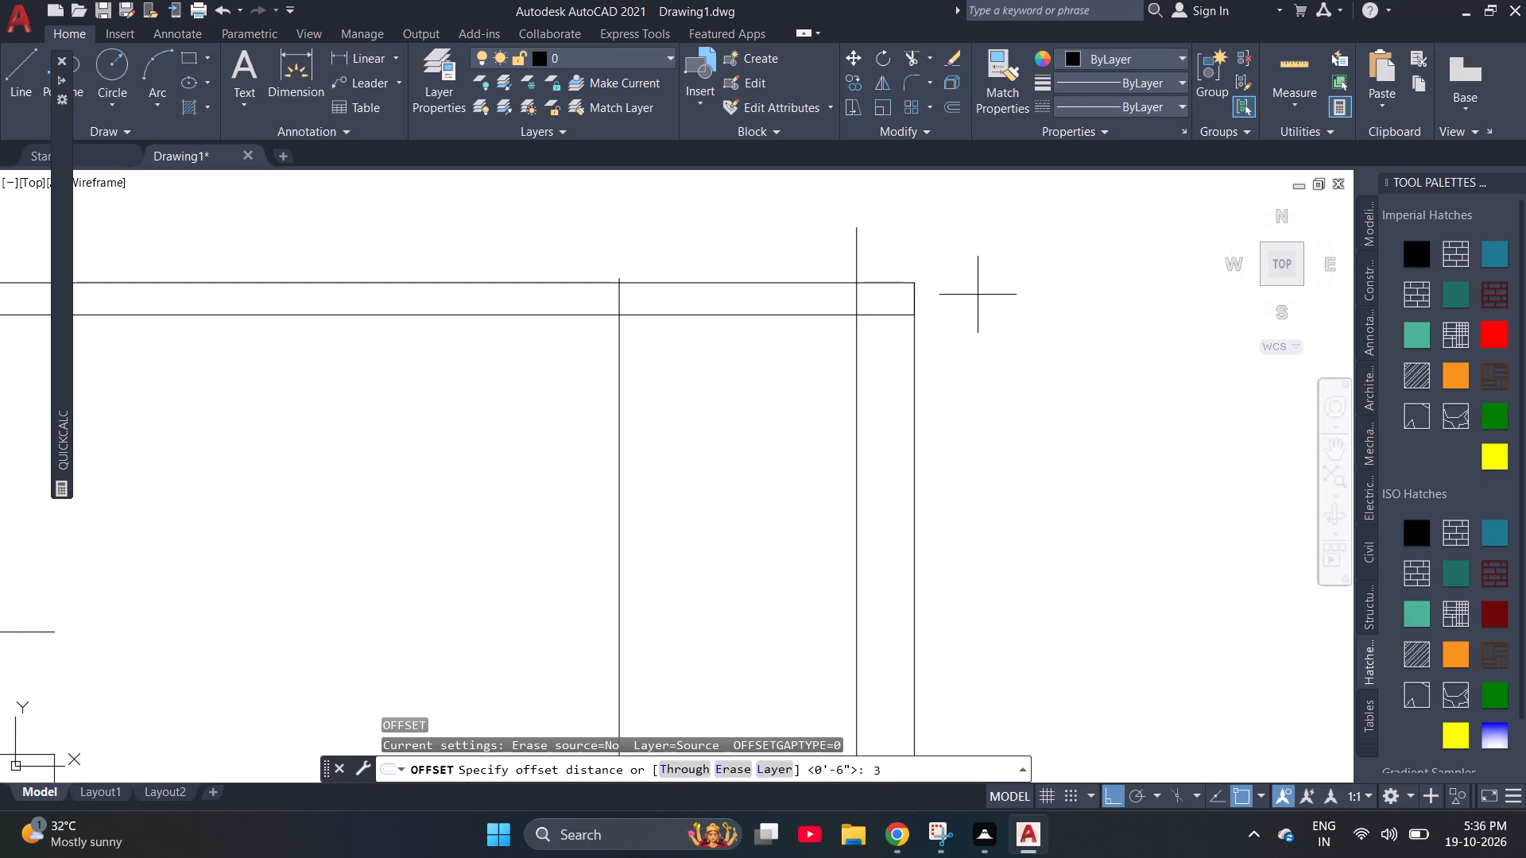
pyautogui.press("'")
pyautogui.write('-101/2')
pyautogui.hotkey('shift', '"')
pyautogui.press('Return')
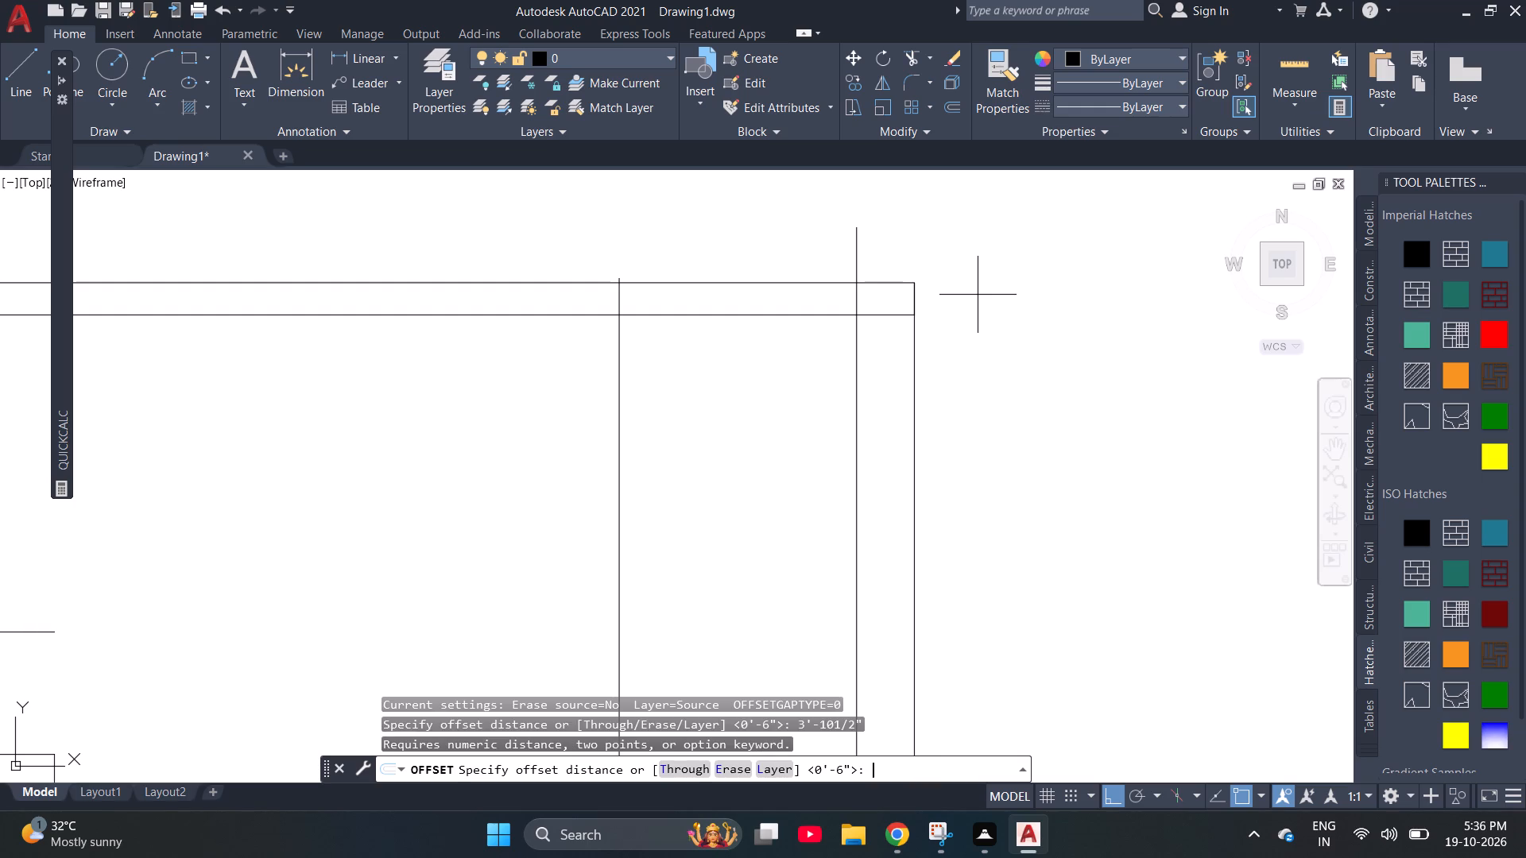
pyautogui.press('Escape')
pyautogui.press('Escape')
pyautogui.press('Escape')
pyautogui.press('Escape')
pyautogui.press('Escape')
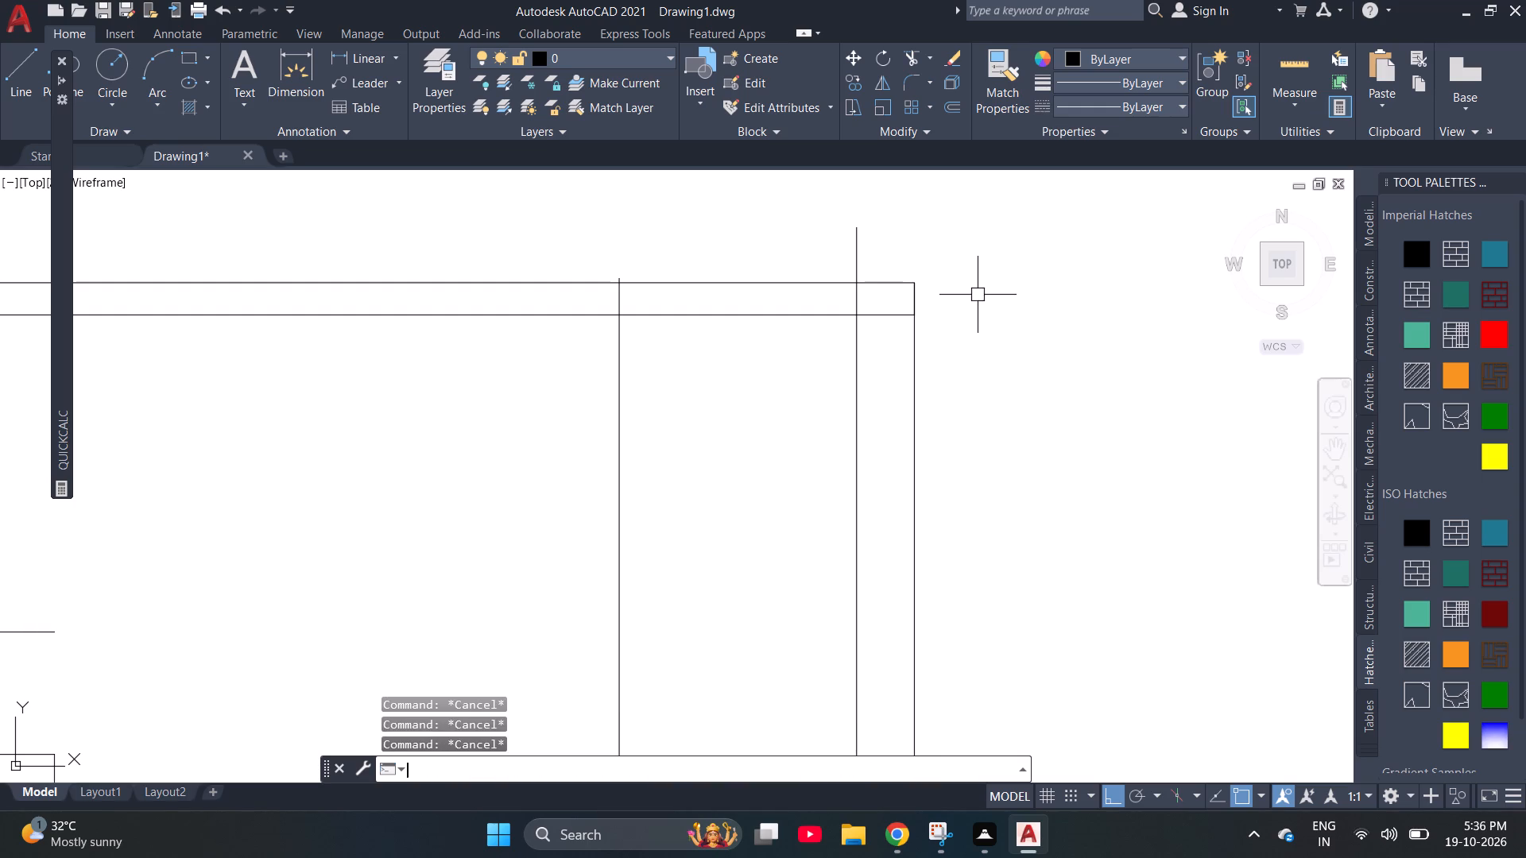
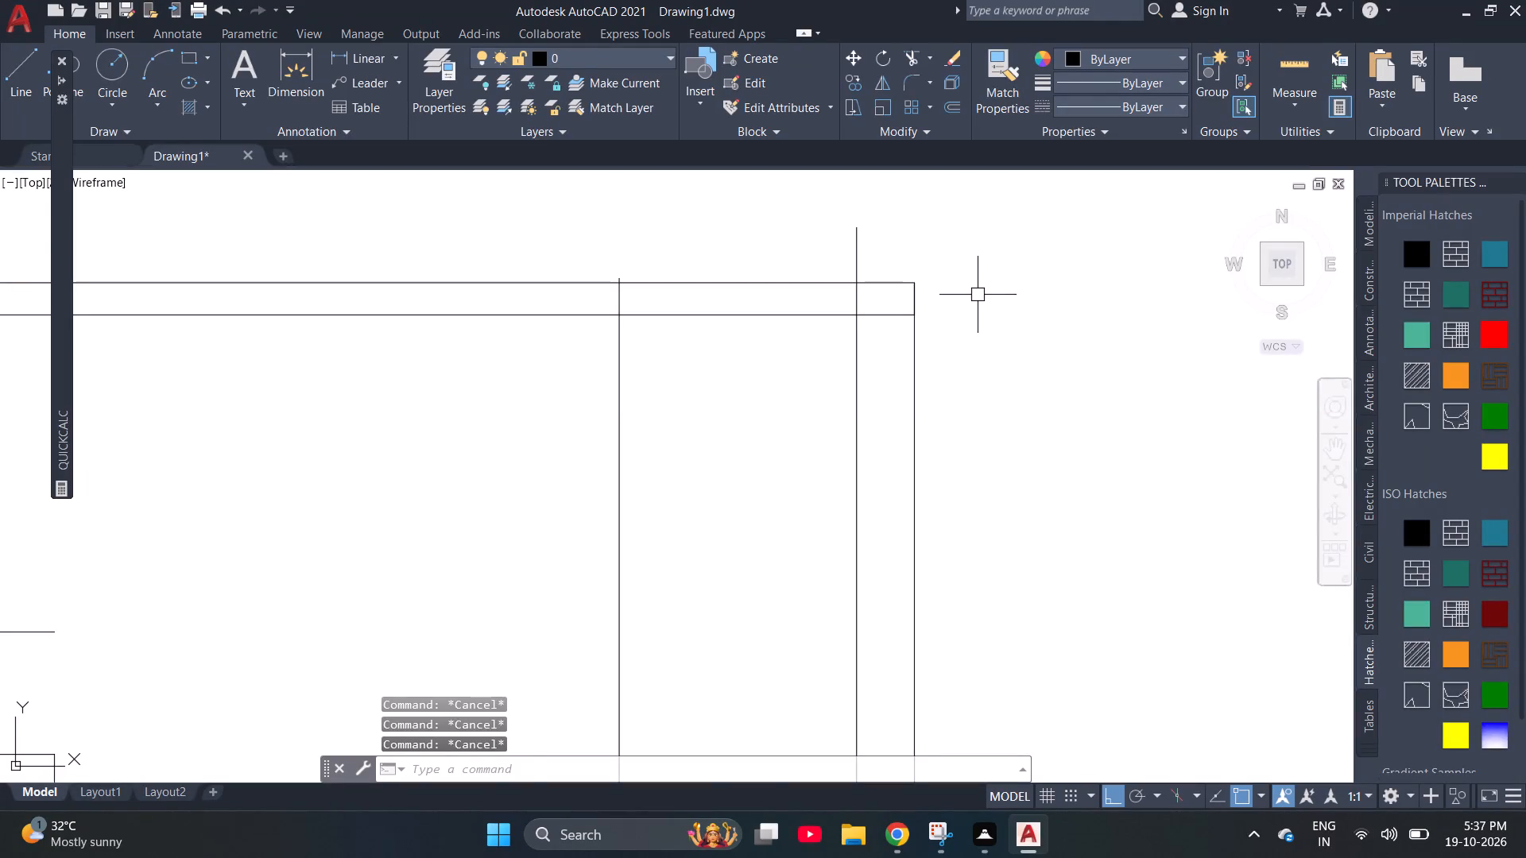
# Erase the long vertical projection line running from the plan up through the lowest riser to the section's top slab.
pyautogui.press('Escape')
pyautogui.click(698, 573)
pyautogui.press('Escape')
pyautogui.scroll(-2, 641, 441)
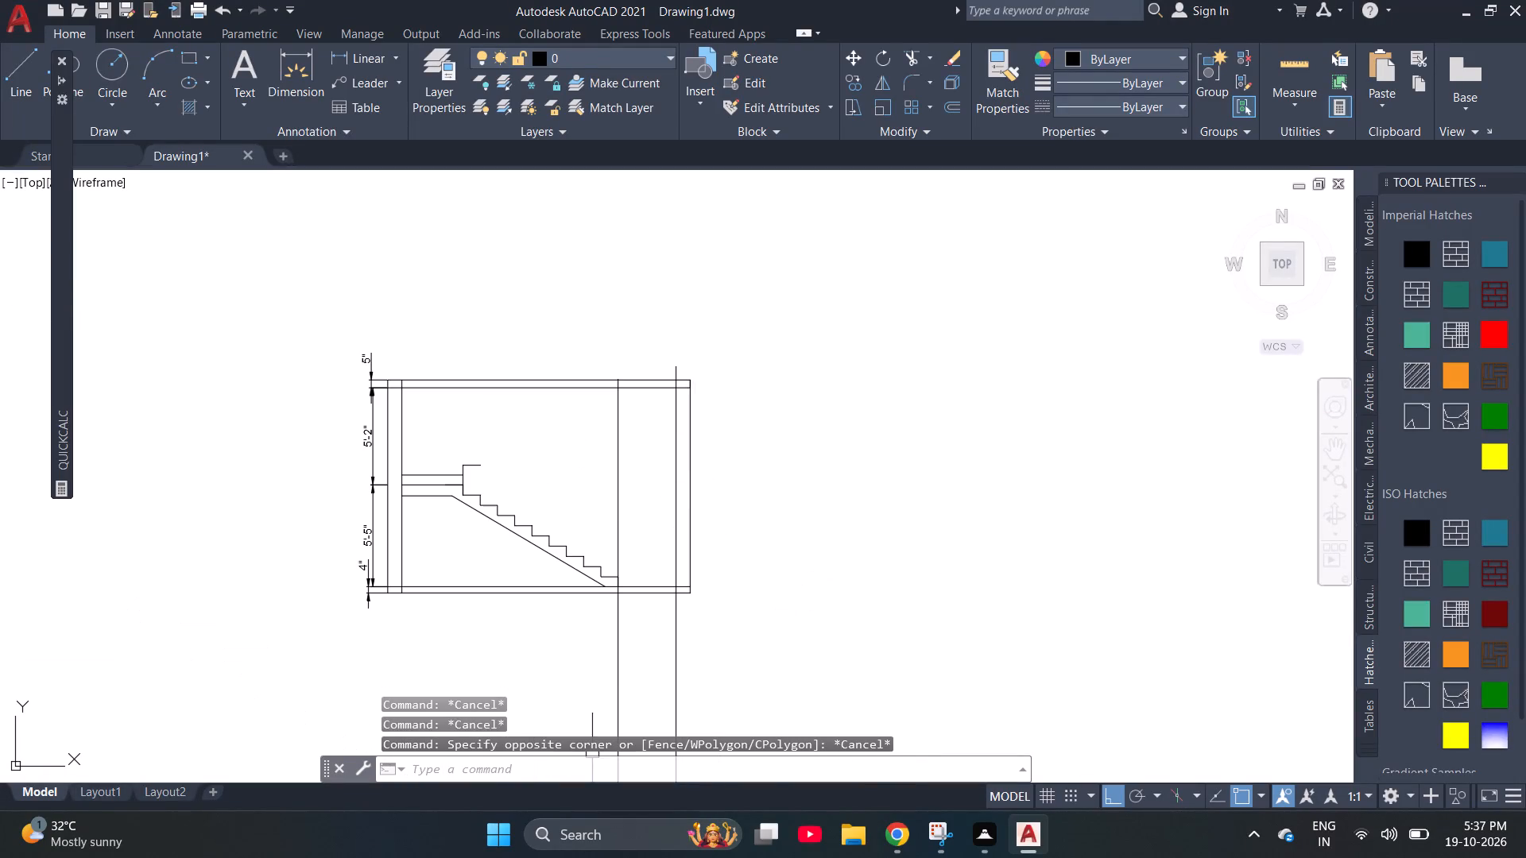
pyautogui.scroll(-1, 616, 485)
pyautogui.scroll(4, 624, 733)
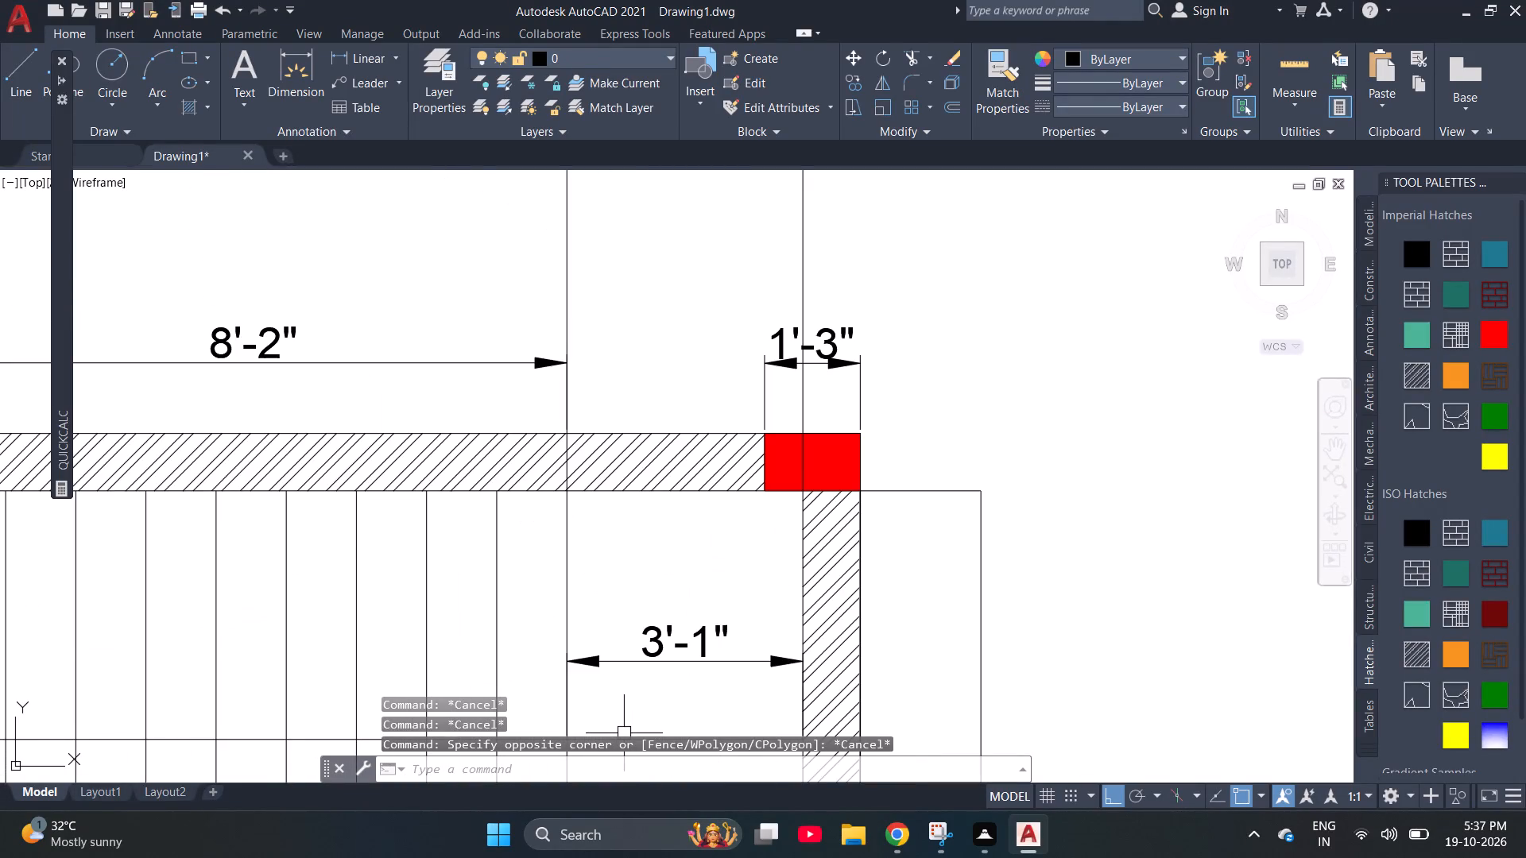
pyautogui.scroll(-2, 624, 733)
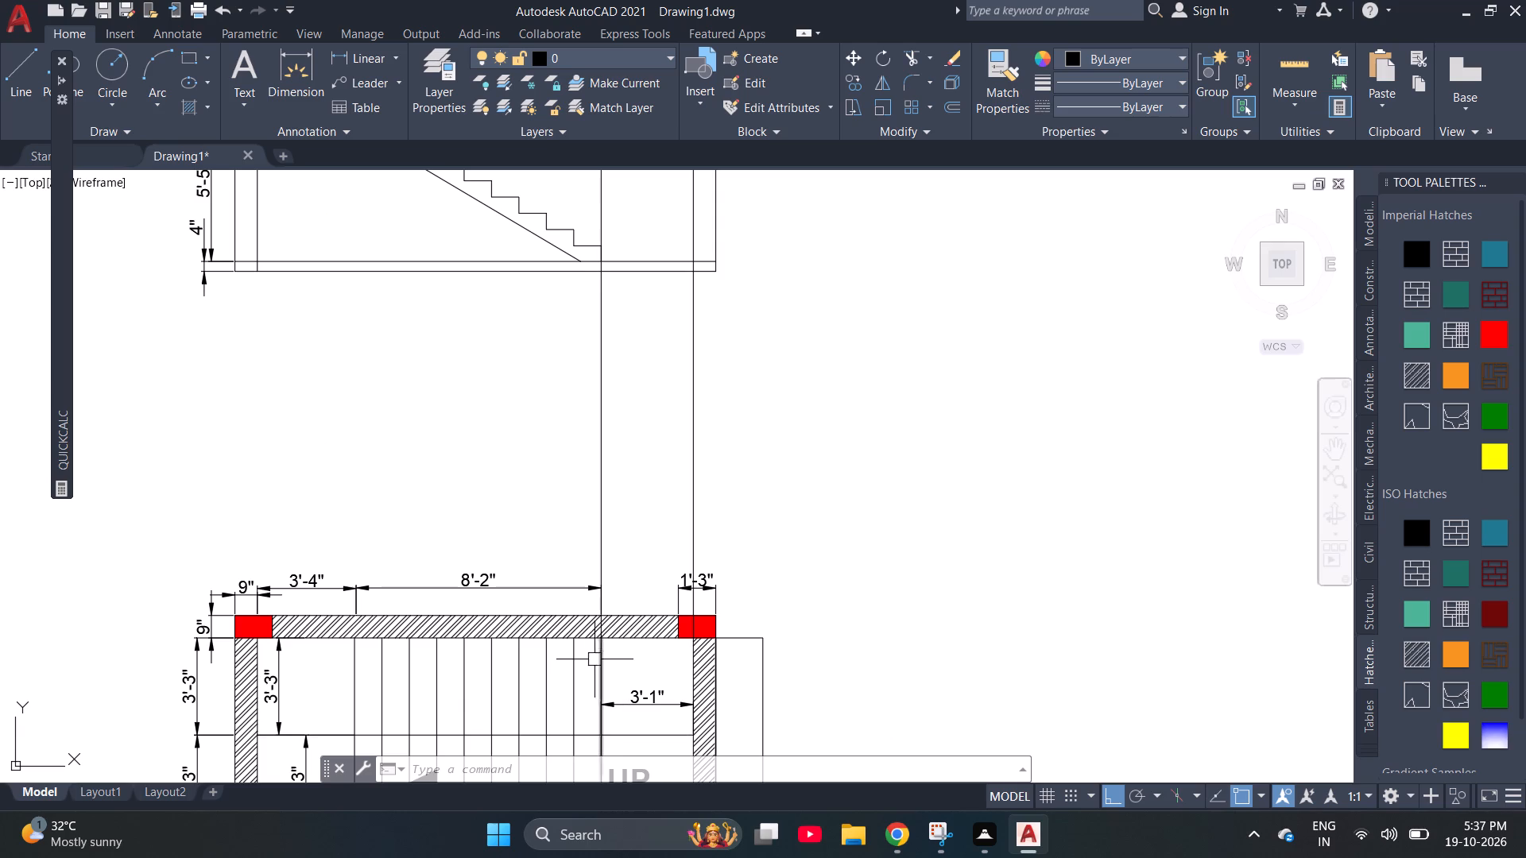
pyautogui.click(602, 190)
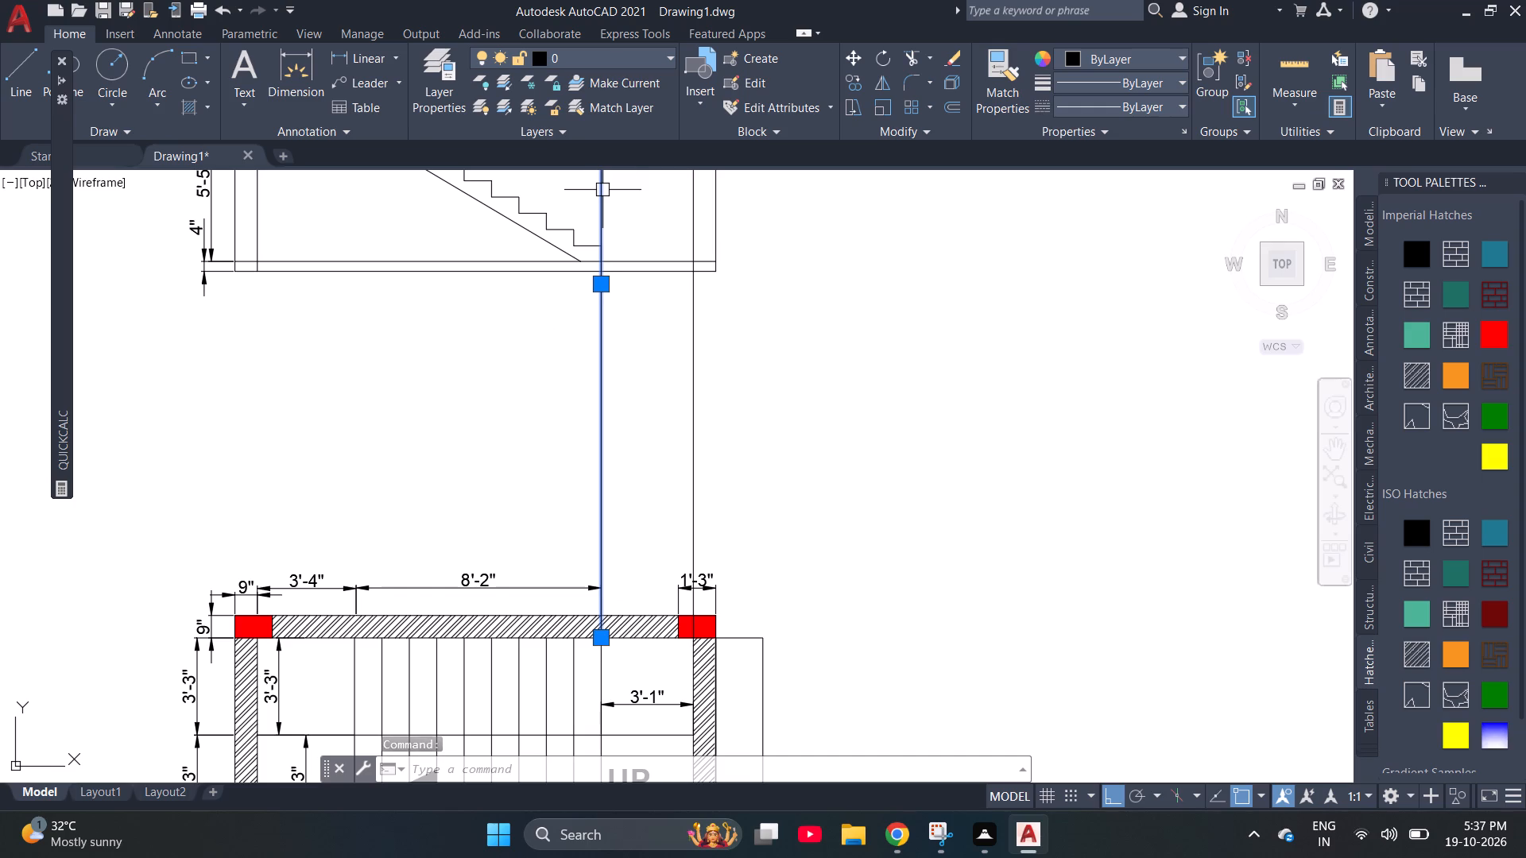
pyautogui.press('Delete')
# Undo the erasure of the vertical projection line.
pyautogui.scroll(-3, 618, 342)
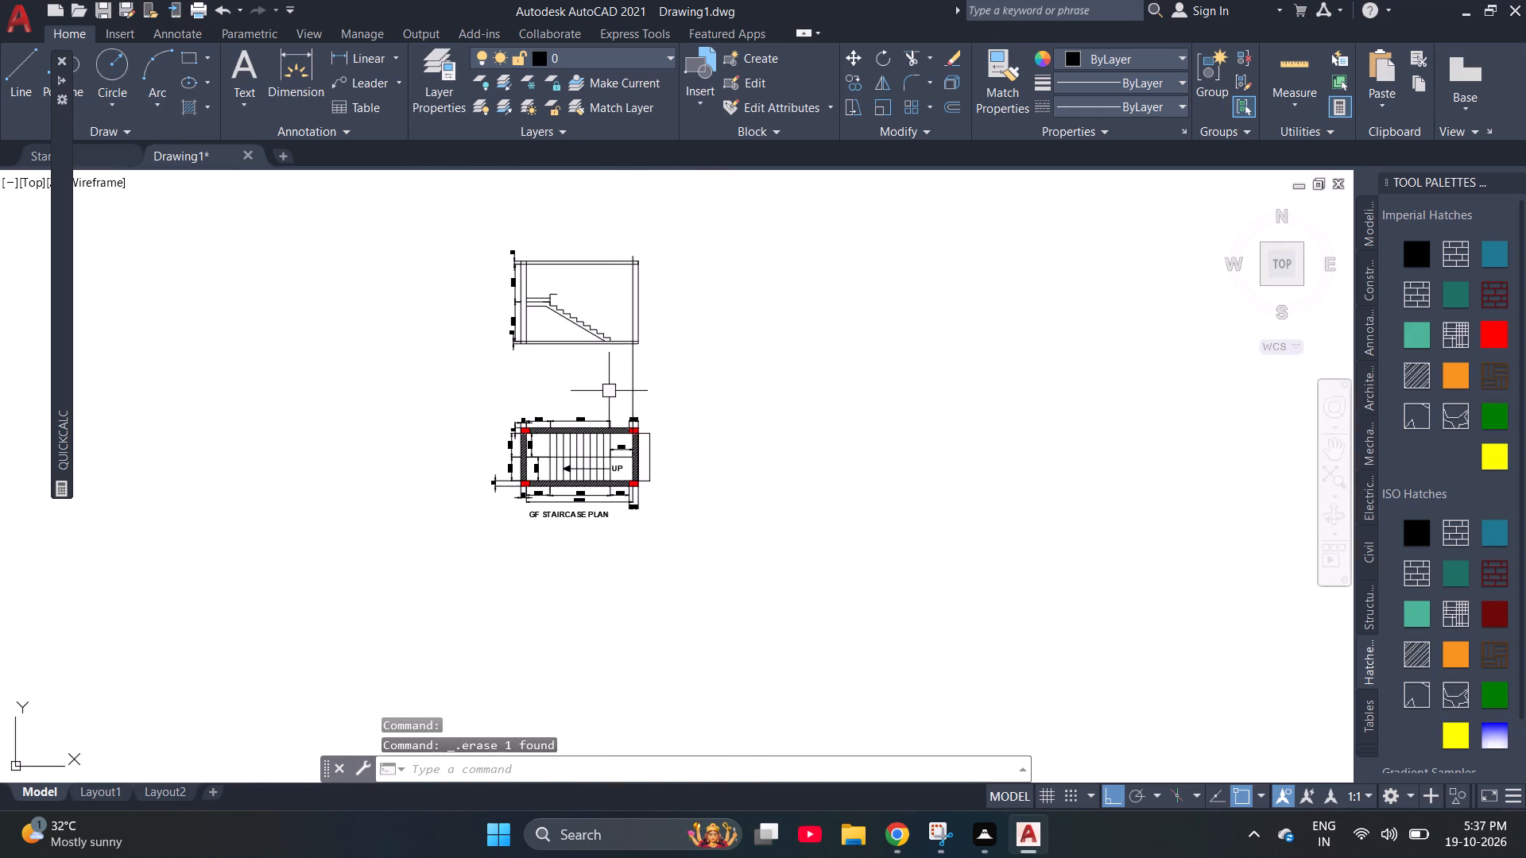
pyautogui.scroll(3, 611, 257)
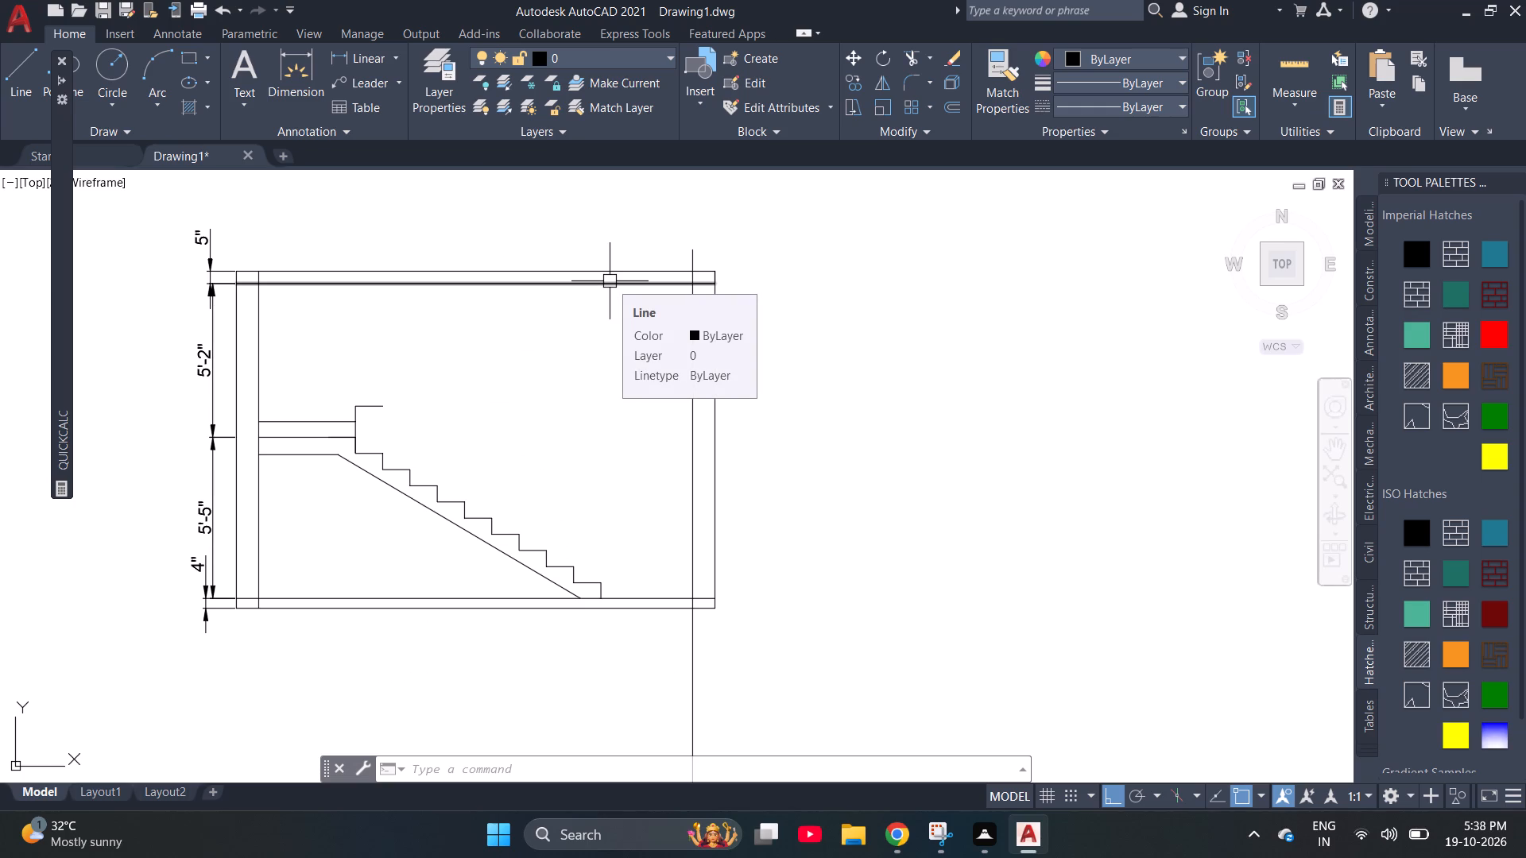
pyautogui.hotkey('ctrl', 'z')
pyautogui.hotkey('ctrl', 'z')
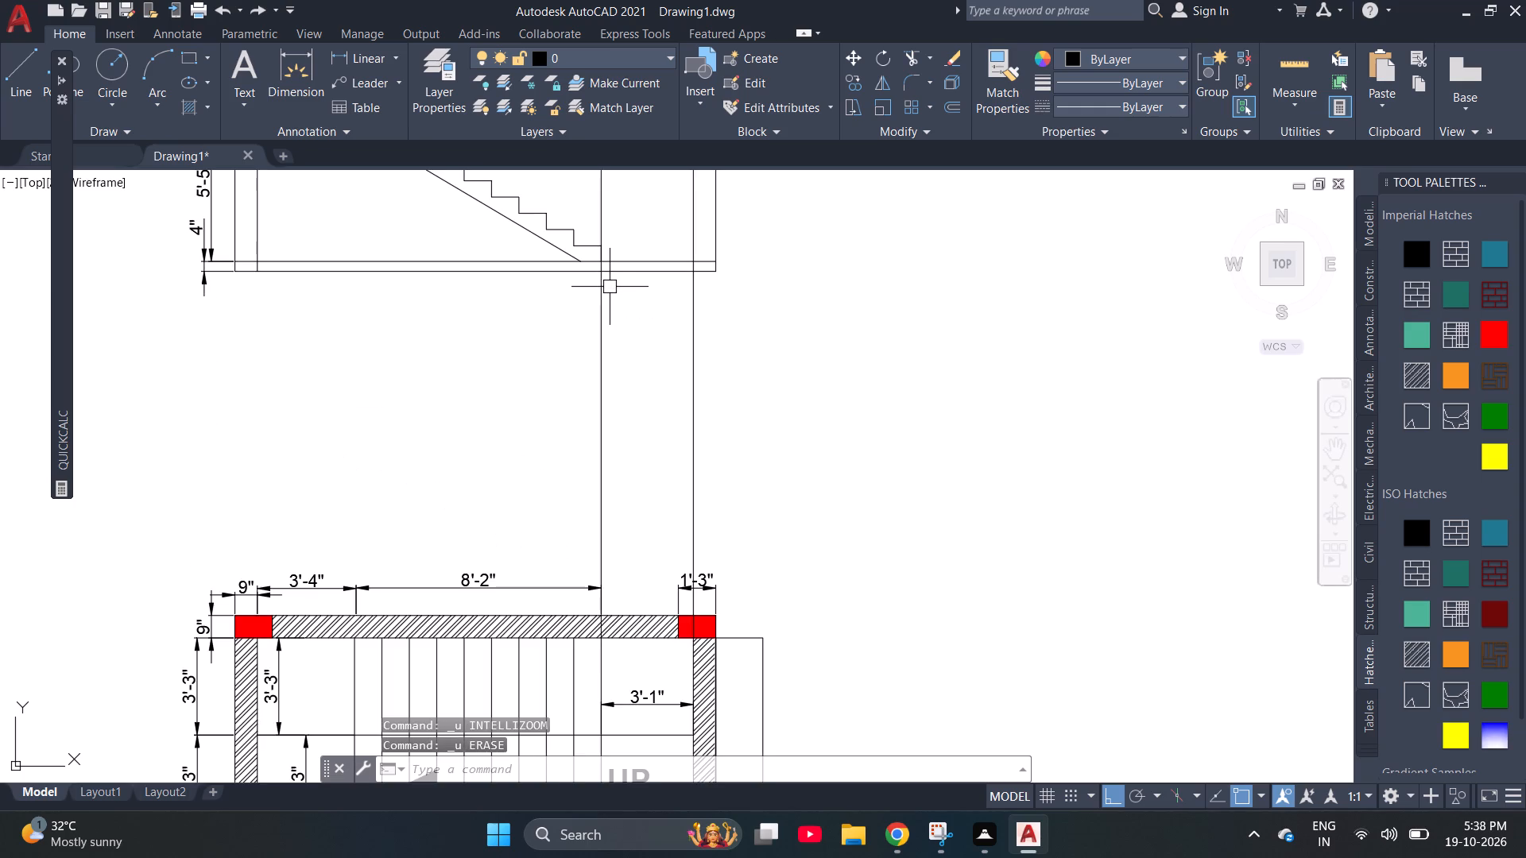
# Copy the riser and tread above the landing as a fitted array of 10 items, ending on the projection line just under the top slab.
pyautogui.scroll(-1, 646, 435)
pyautogui.scroll(-1, 641, 346)
pyautogui.scroll(3, 633, 199)
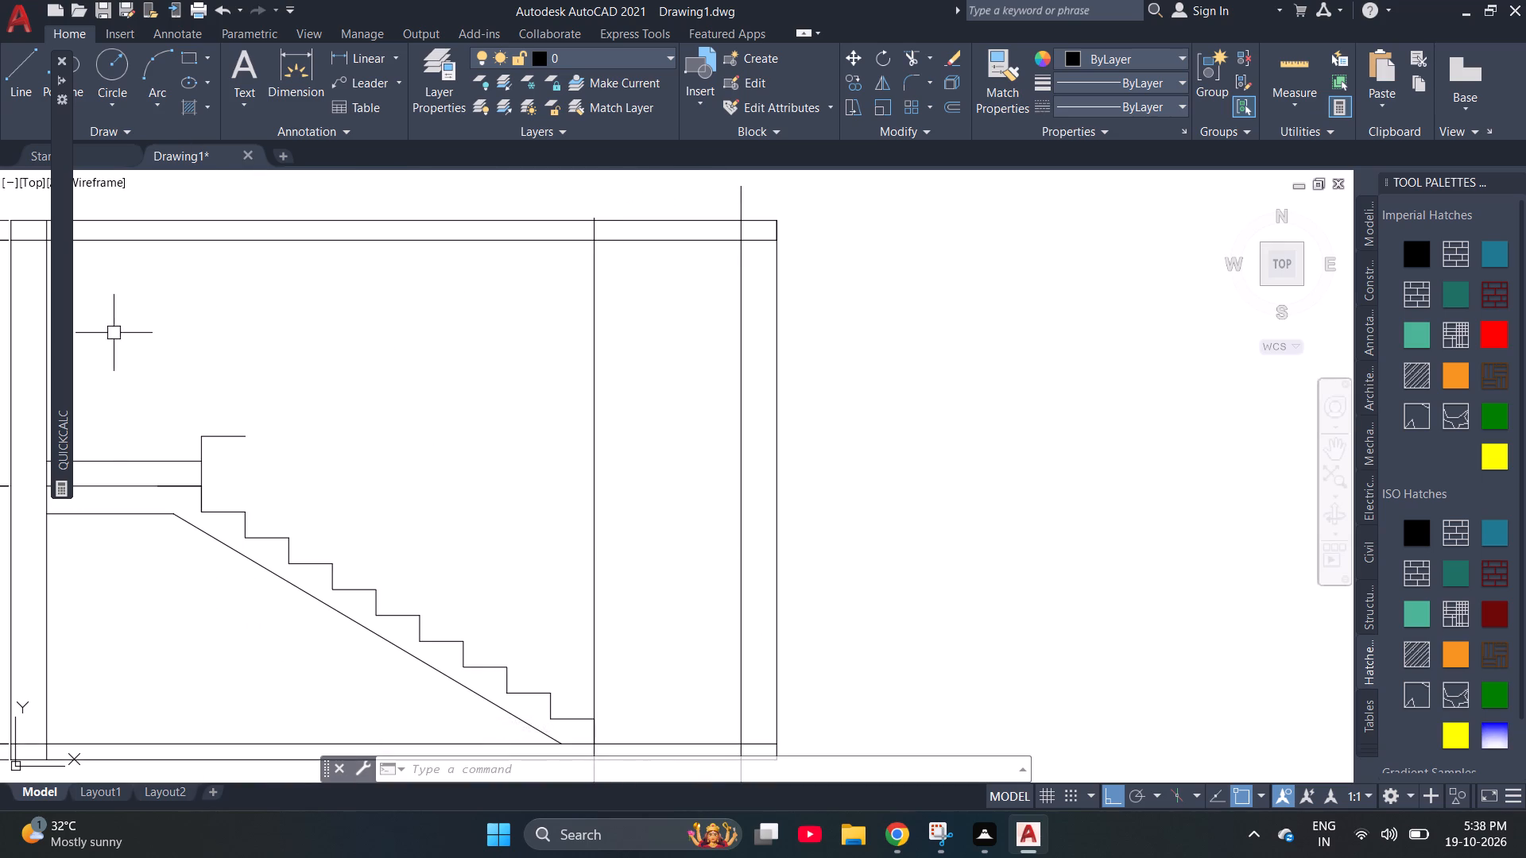
pyautogui.scroll(2, 192, 481)
pyautogui.click(211, 419)
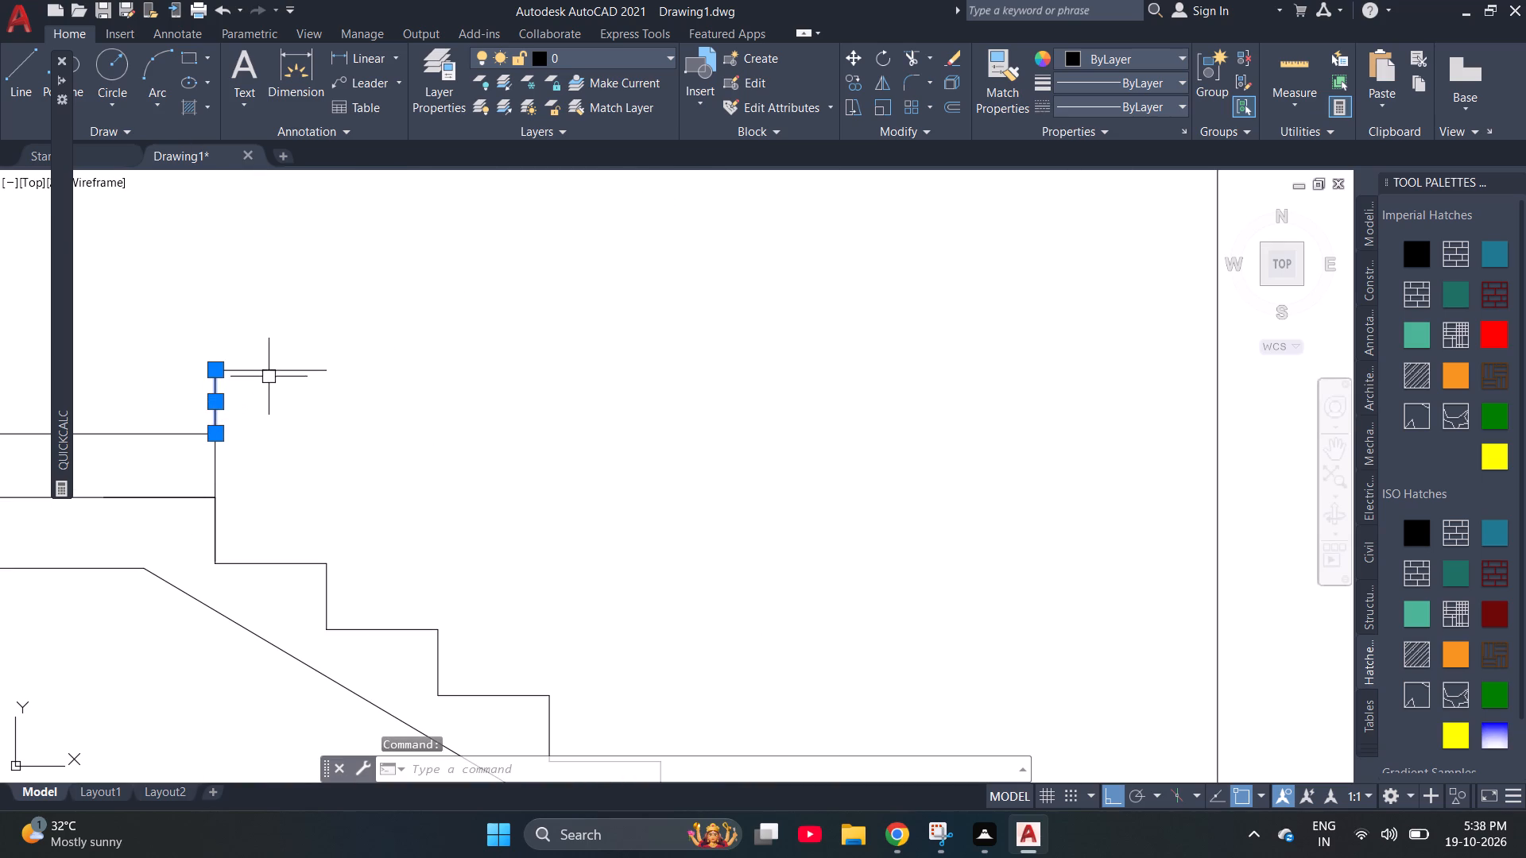
pyautogui.click(275, 366)
pyautogui.press('c')
pyautogui.press('o')
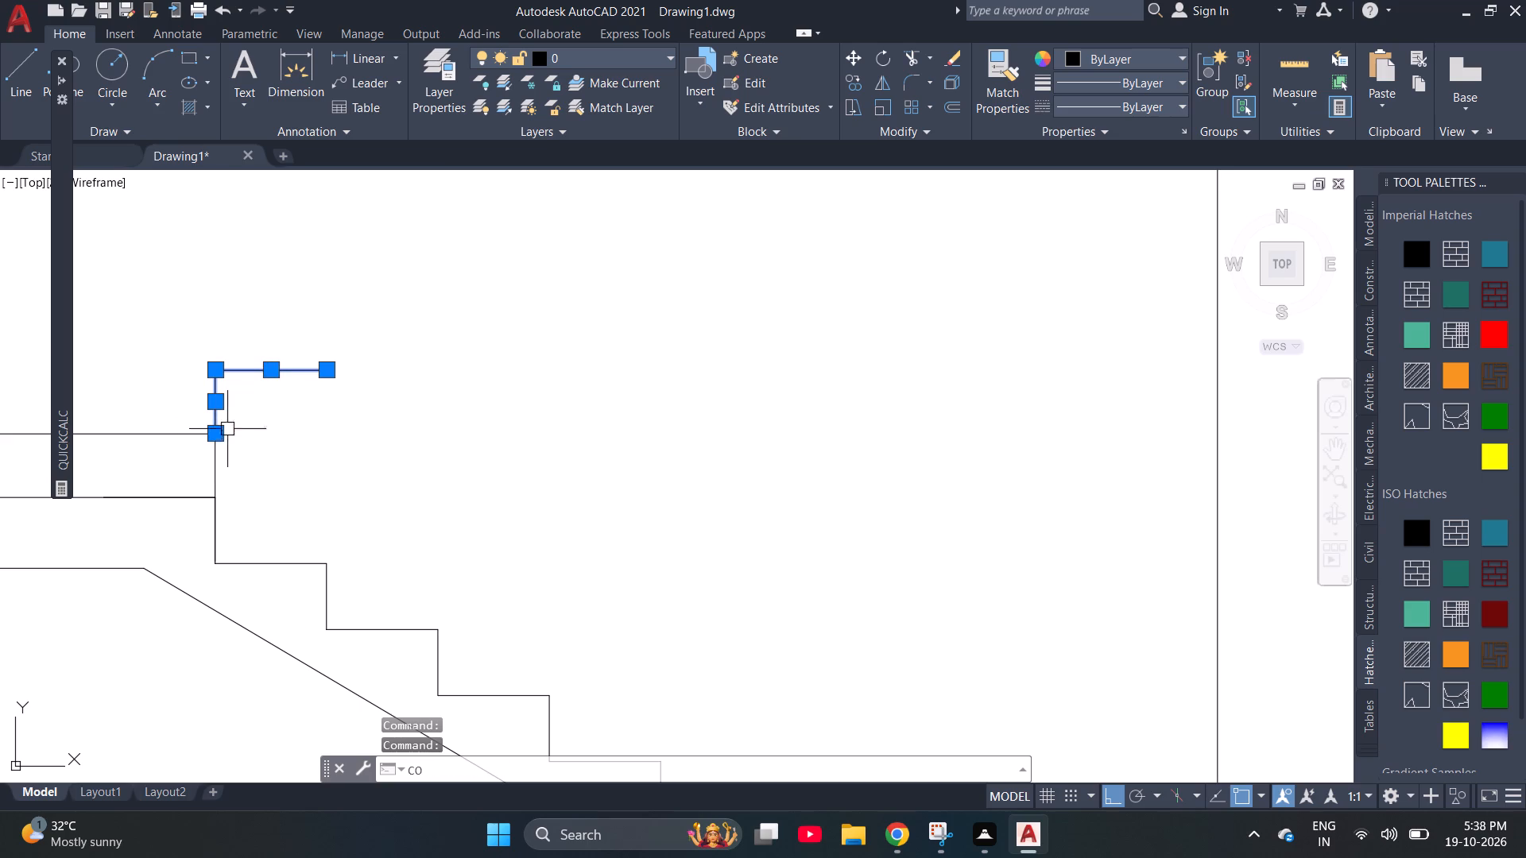
pyautogui.click(440, 780)
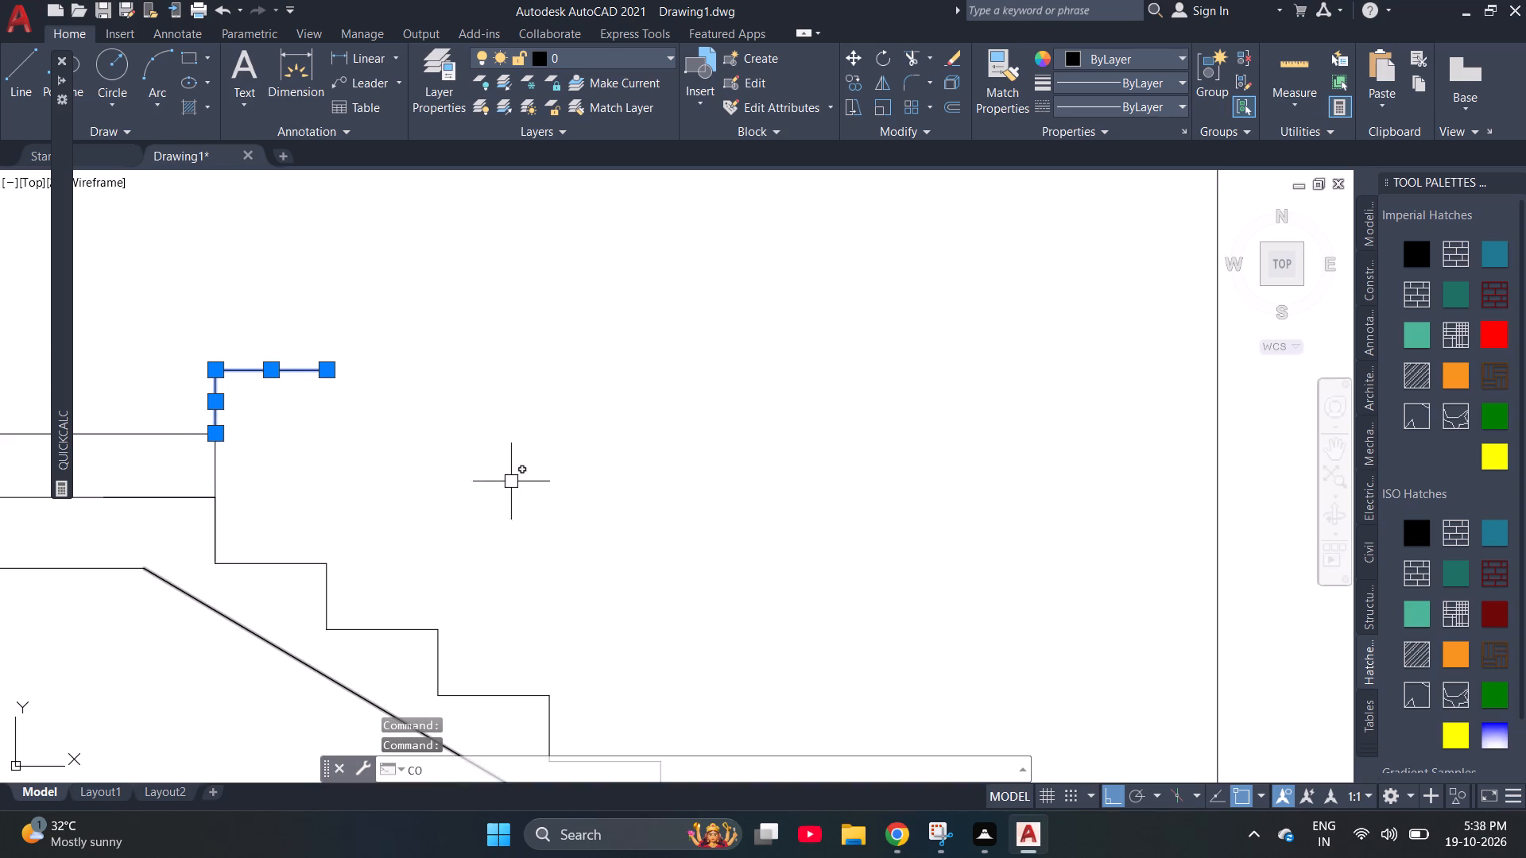
pyautogui.press('space')
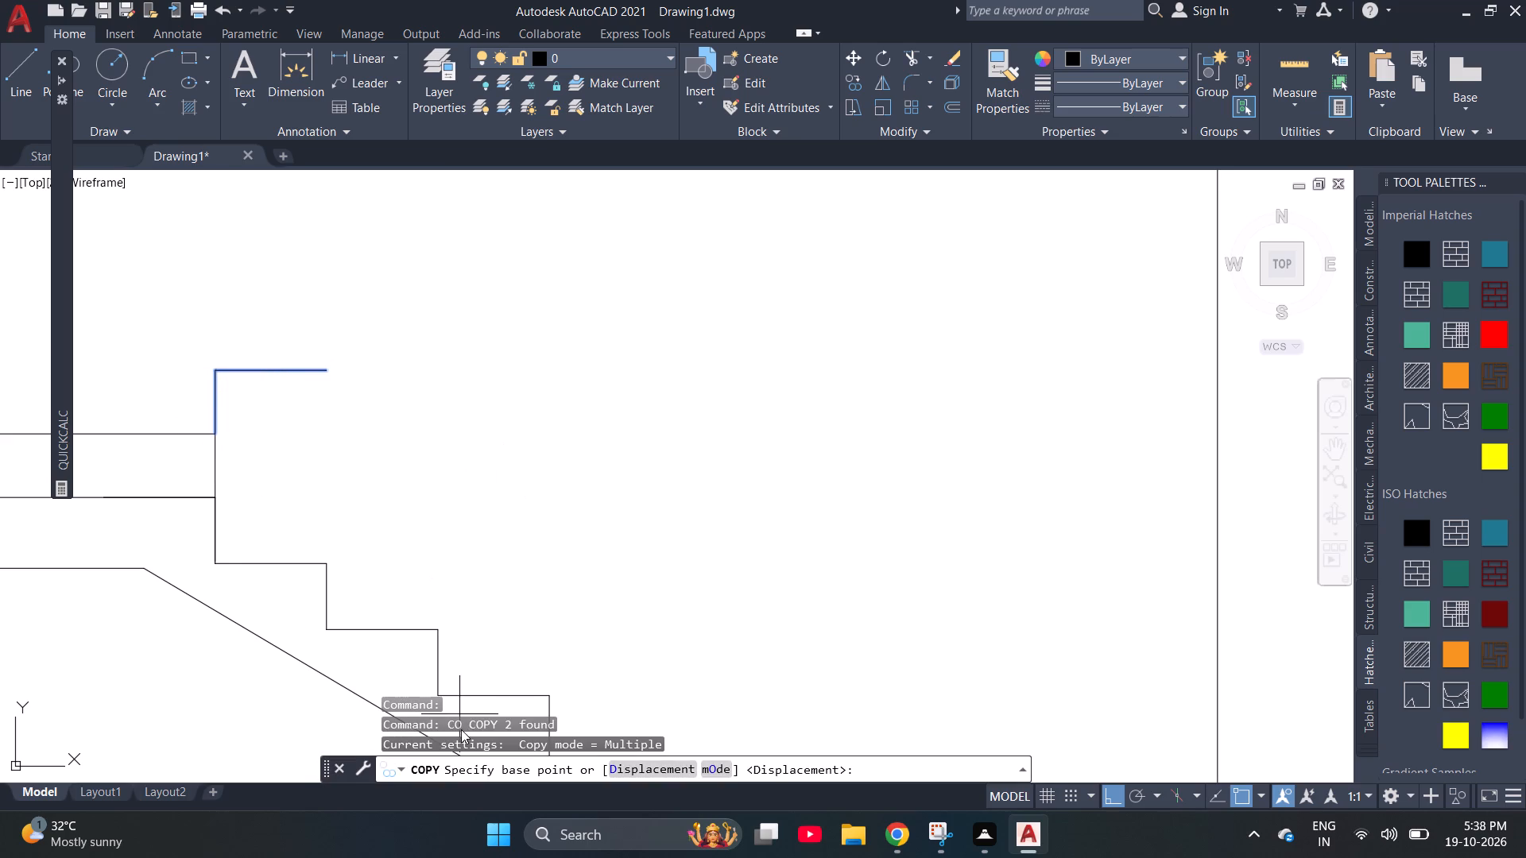
pyautogui.click(211, 436)
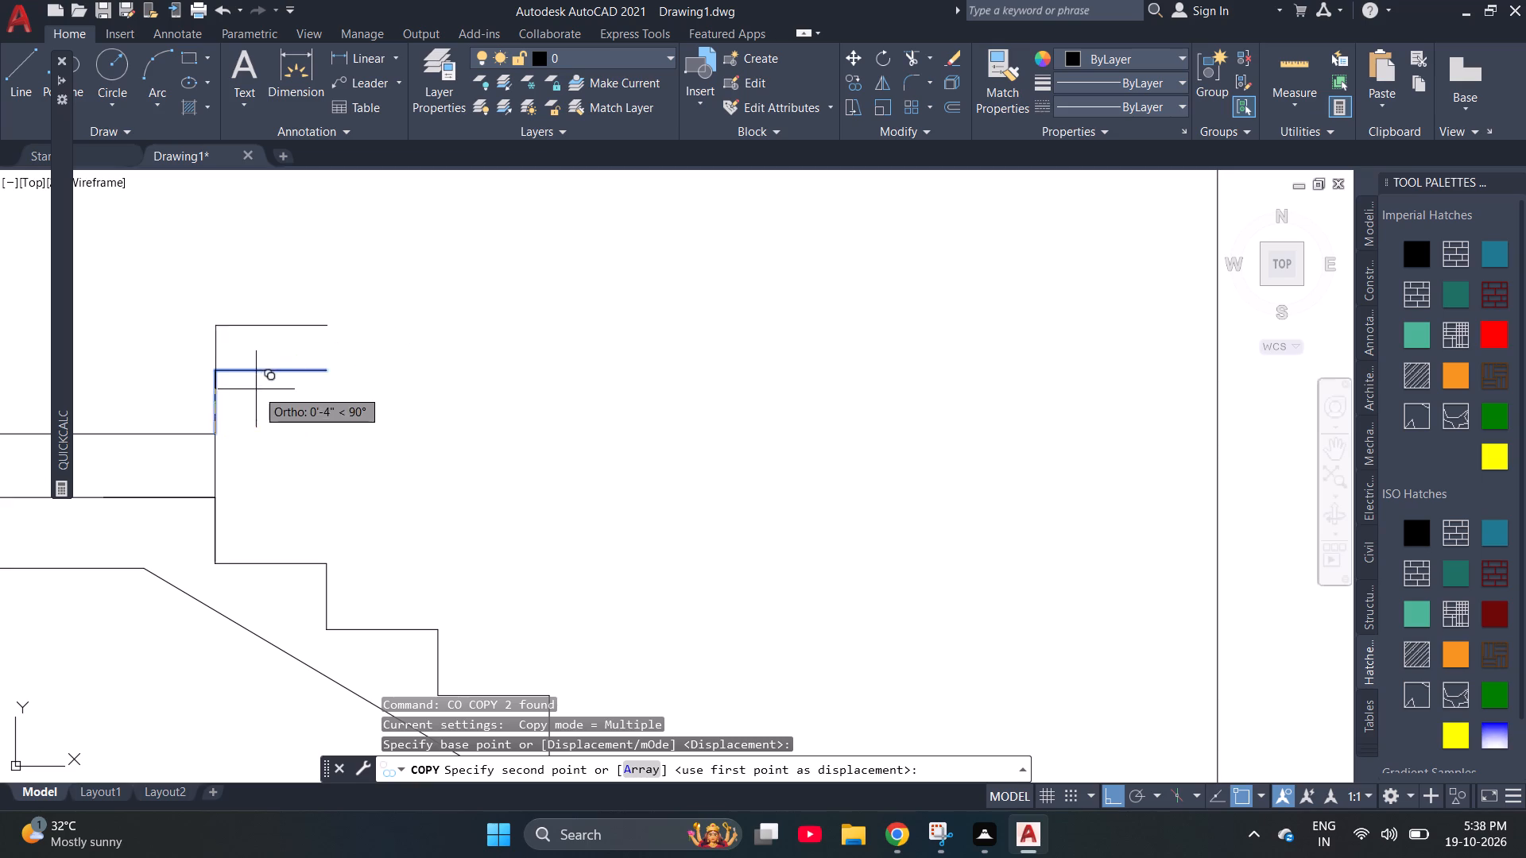
pyautogui.press('F8')
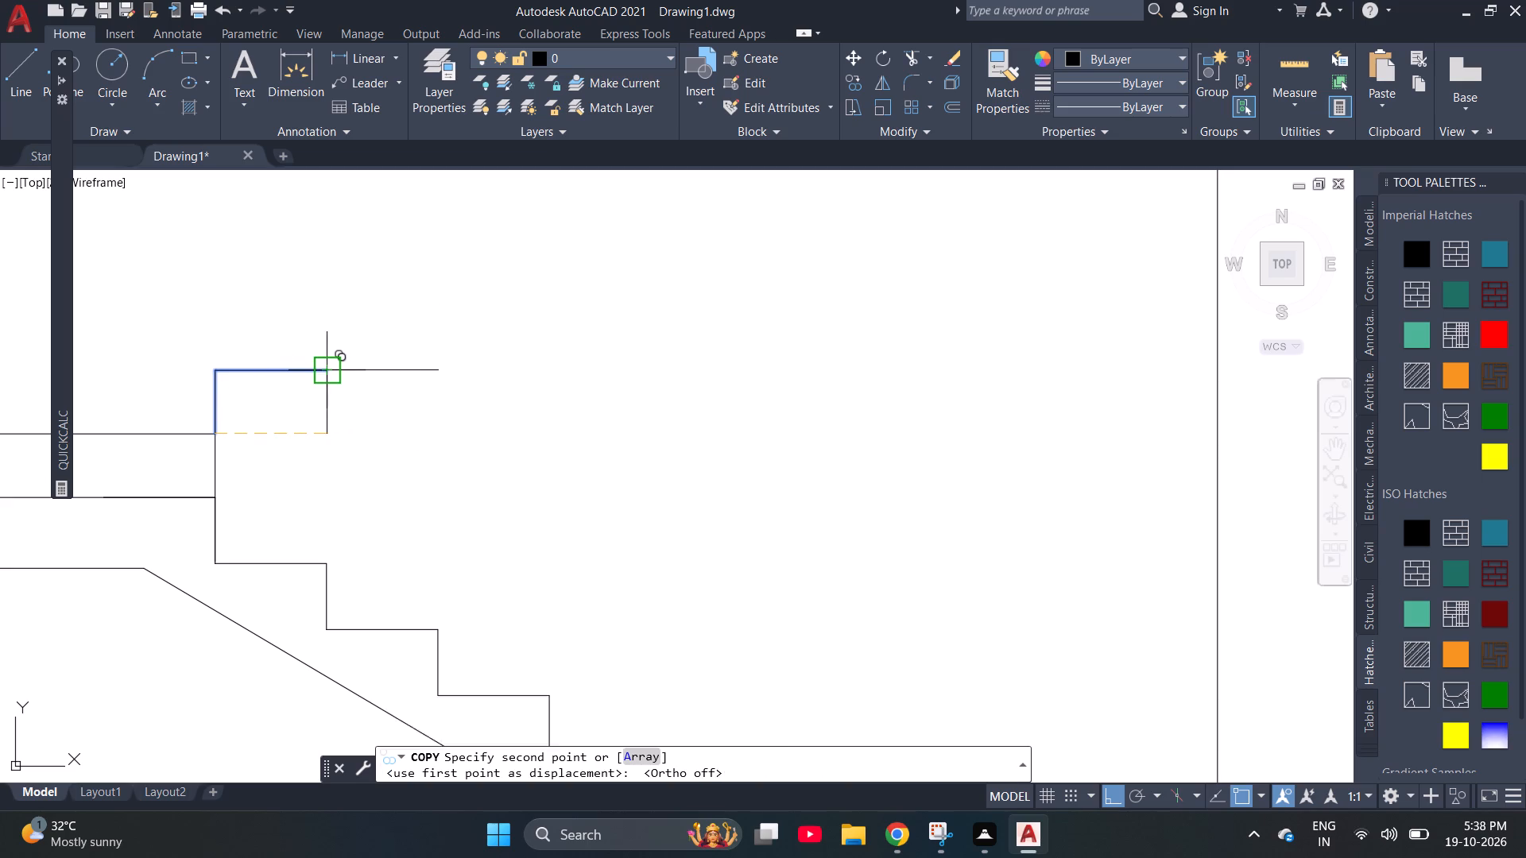
pyautogui.write('A')
pyautogui.press('space')
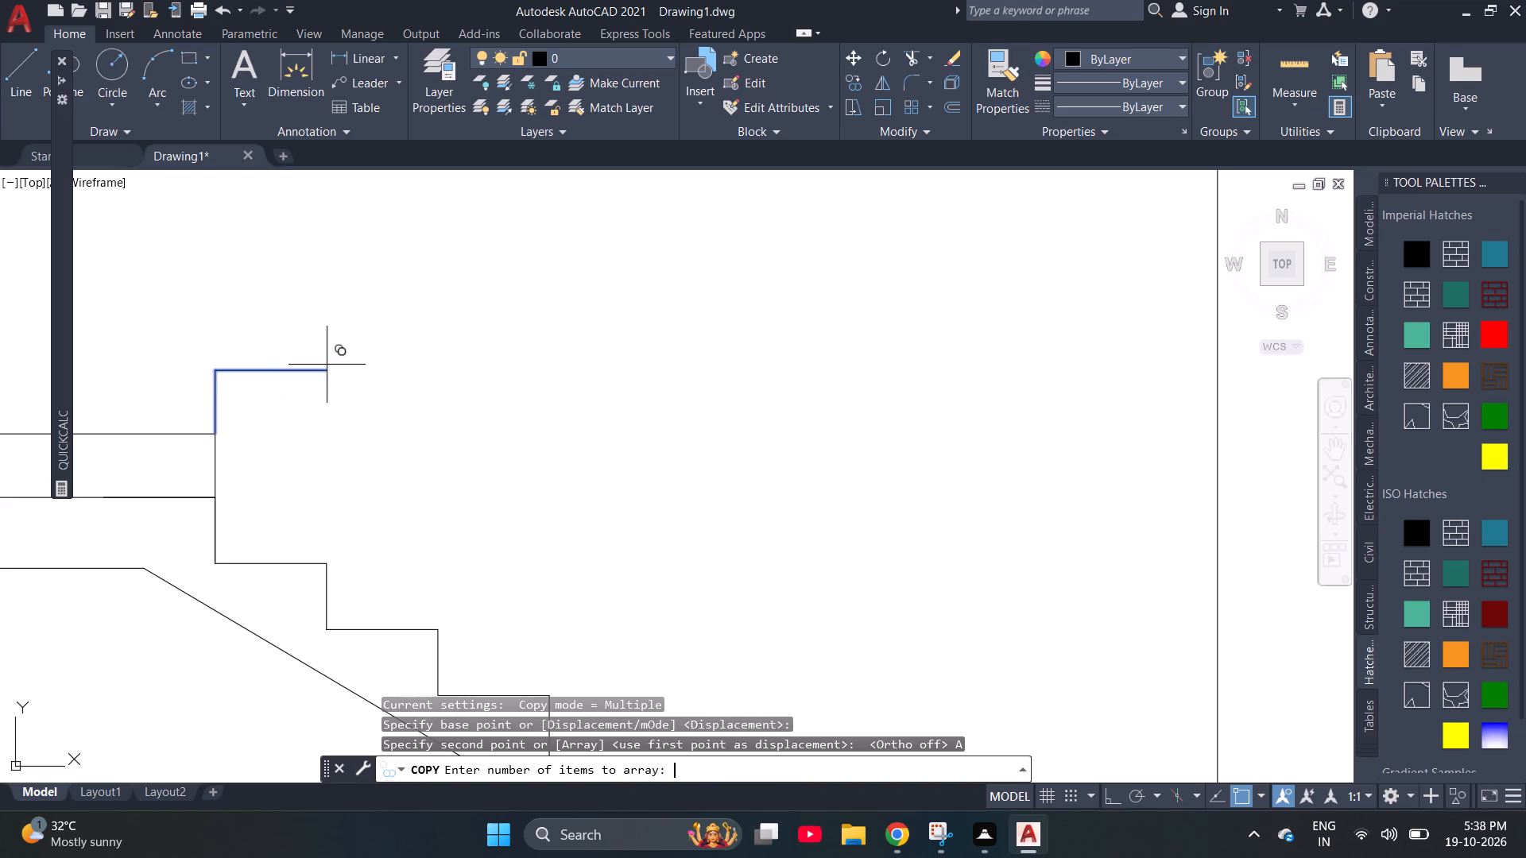
pyautogui.write('10')
pyautogui.press('Return')
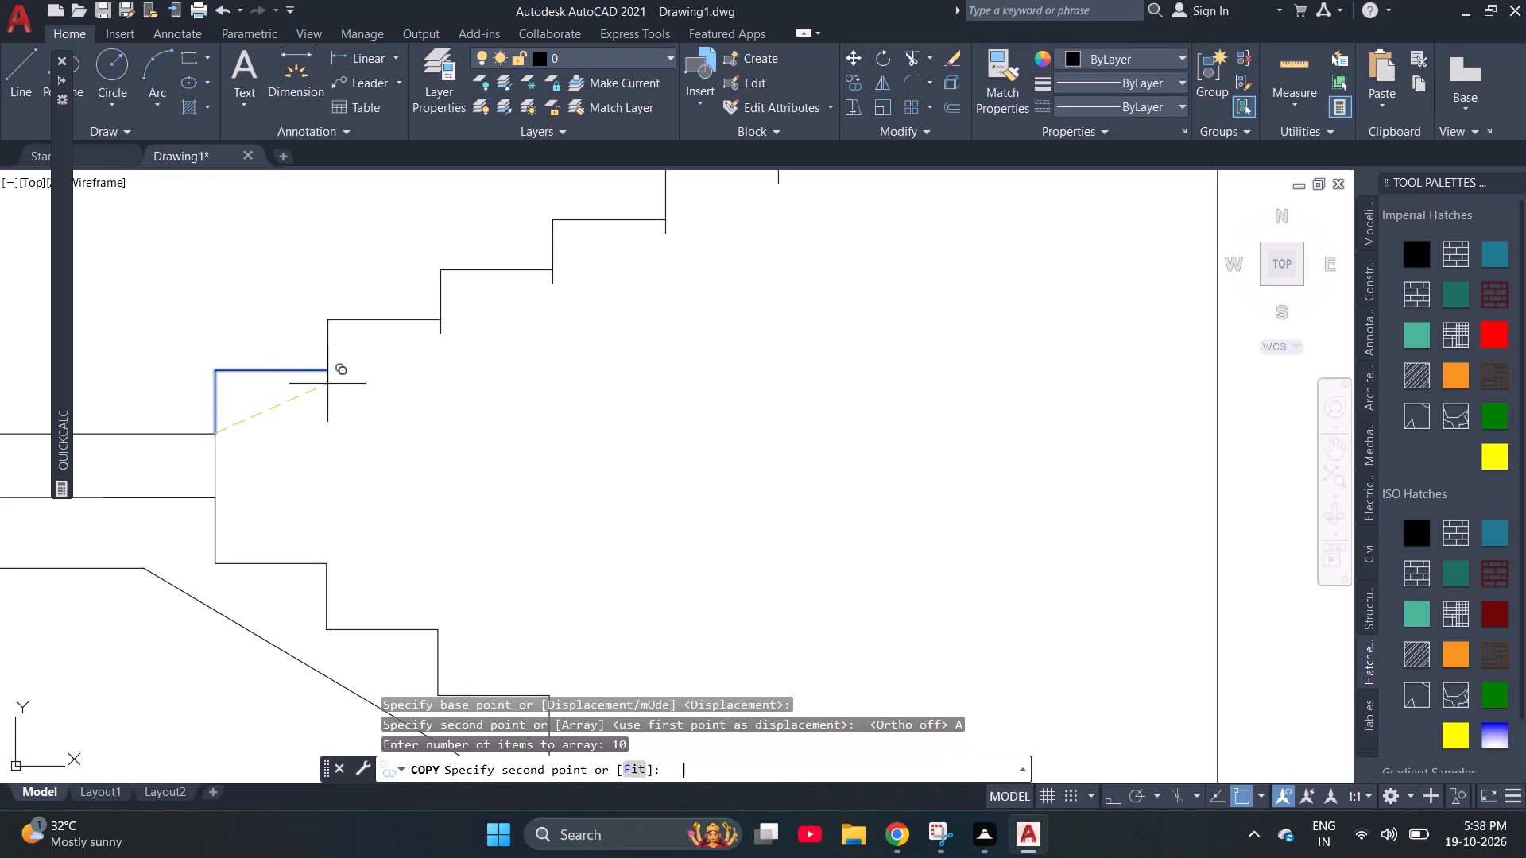
pyautogui.write('F')
pyautogui.press('space')
pyautogui.scroll(-1, 252, 446)
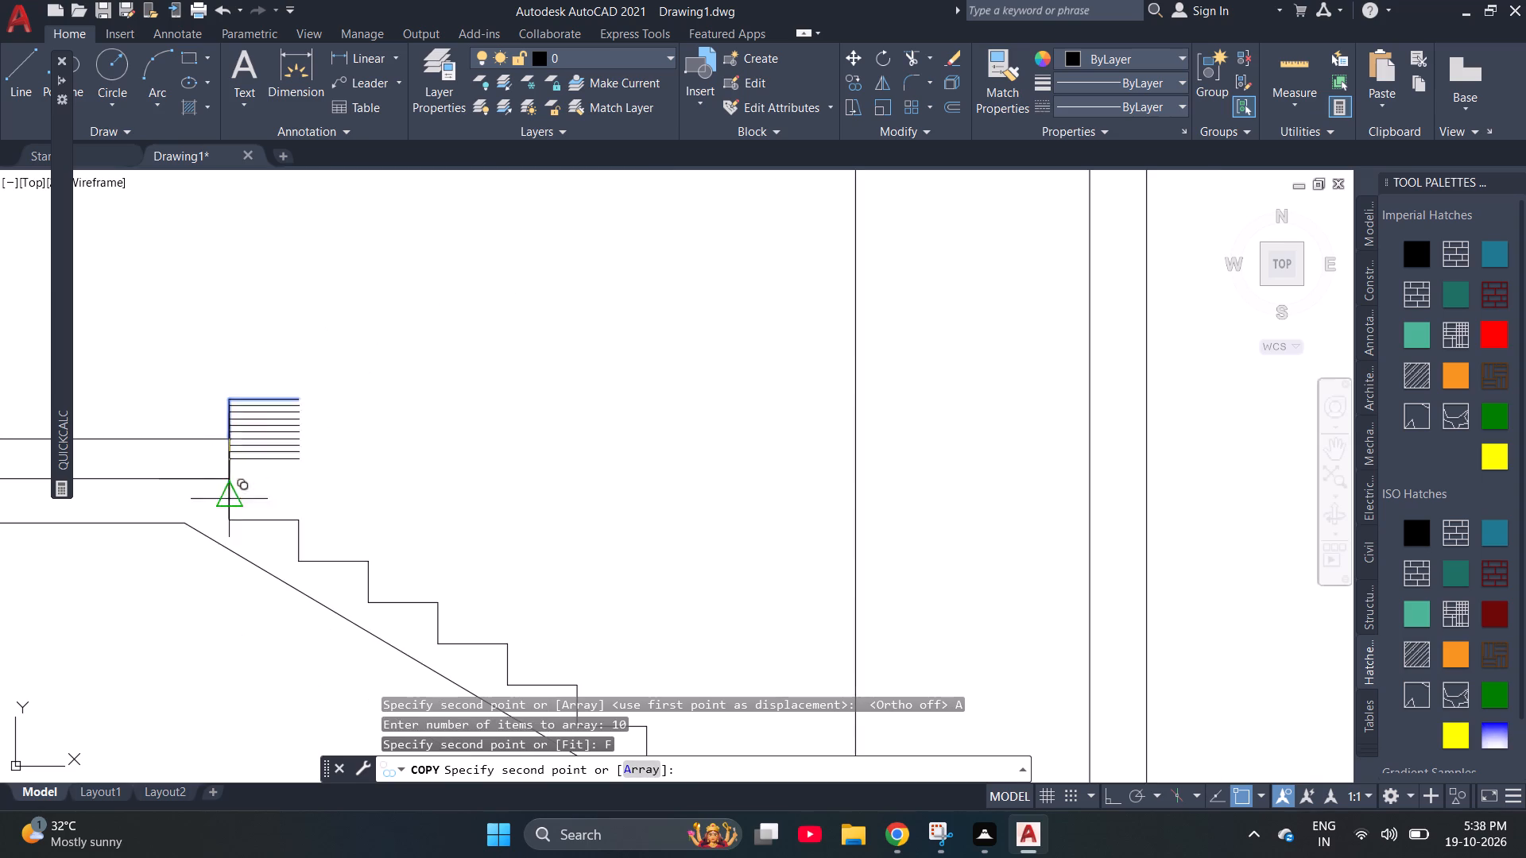
pyautogui.scroll(-2, 168, 578)
pyautogui.scroll(1, 409, 408)
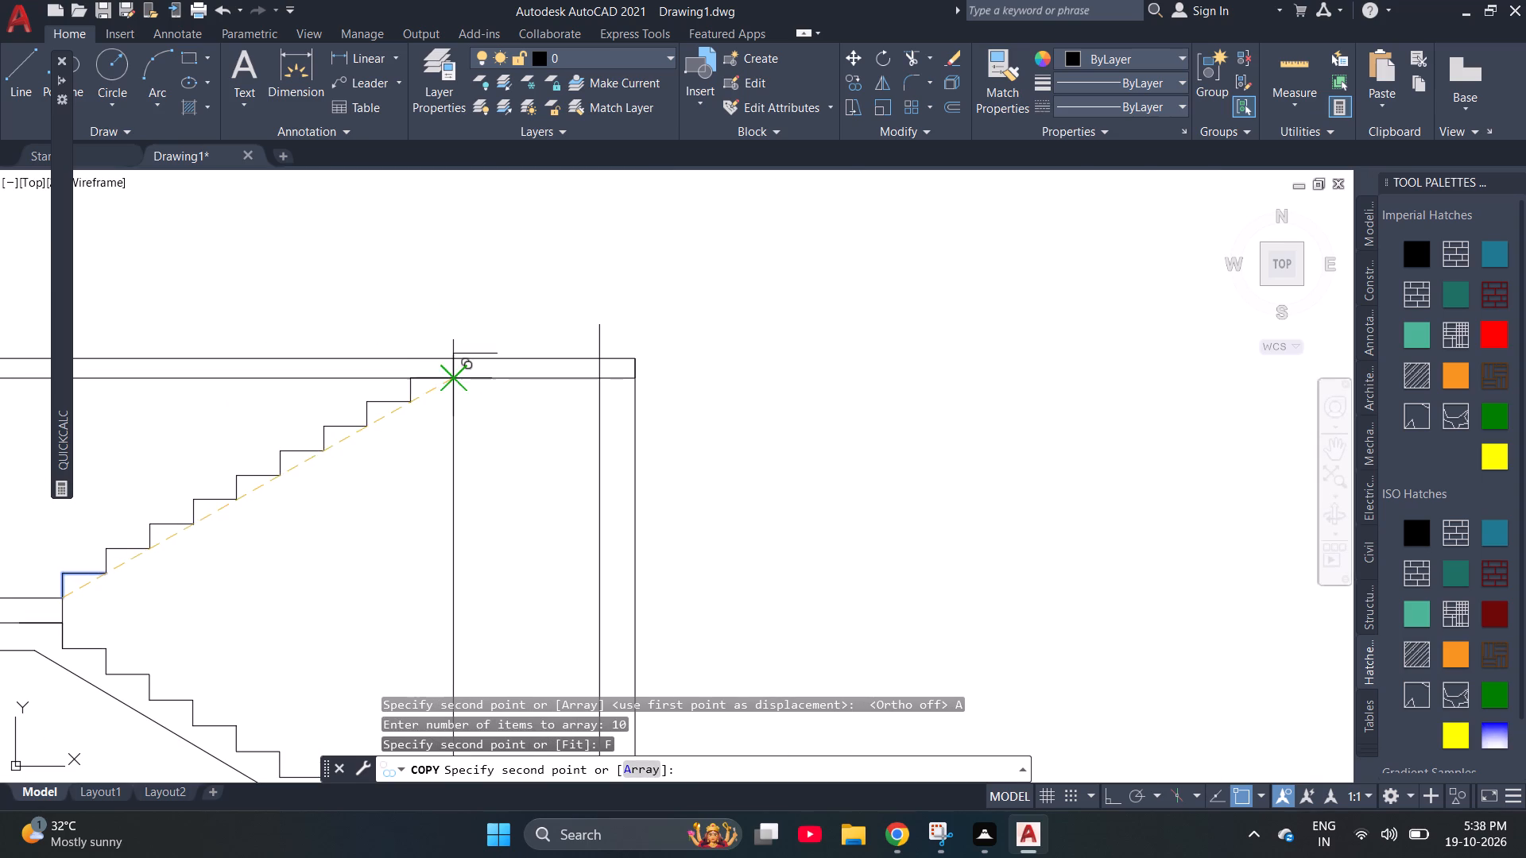
pyautogui.scroll(4, 440, 386)
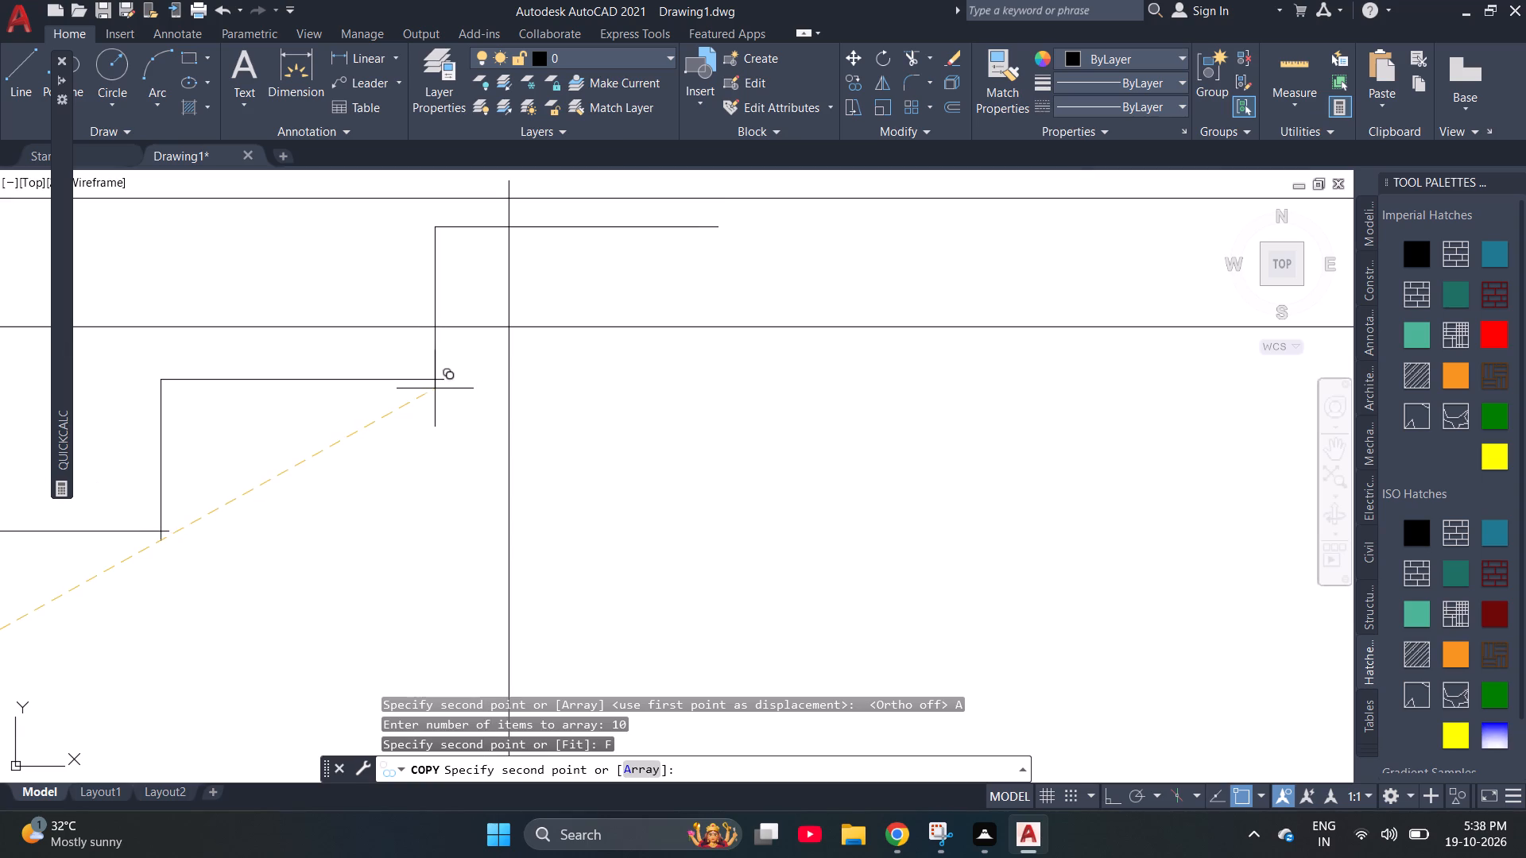
pyautogui.click(509, 360)
pyautogui.scroll(-4, 565, 408)
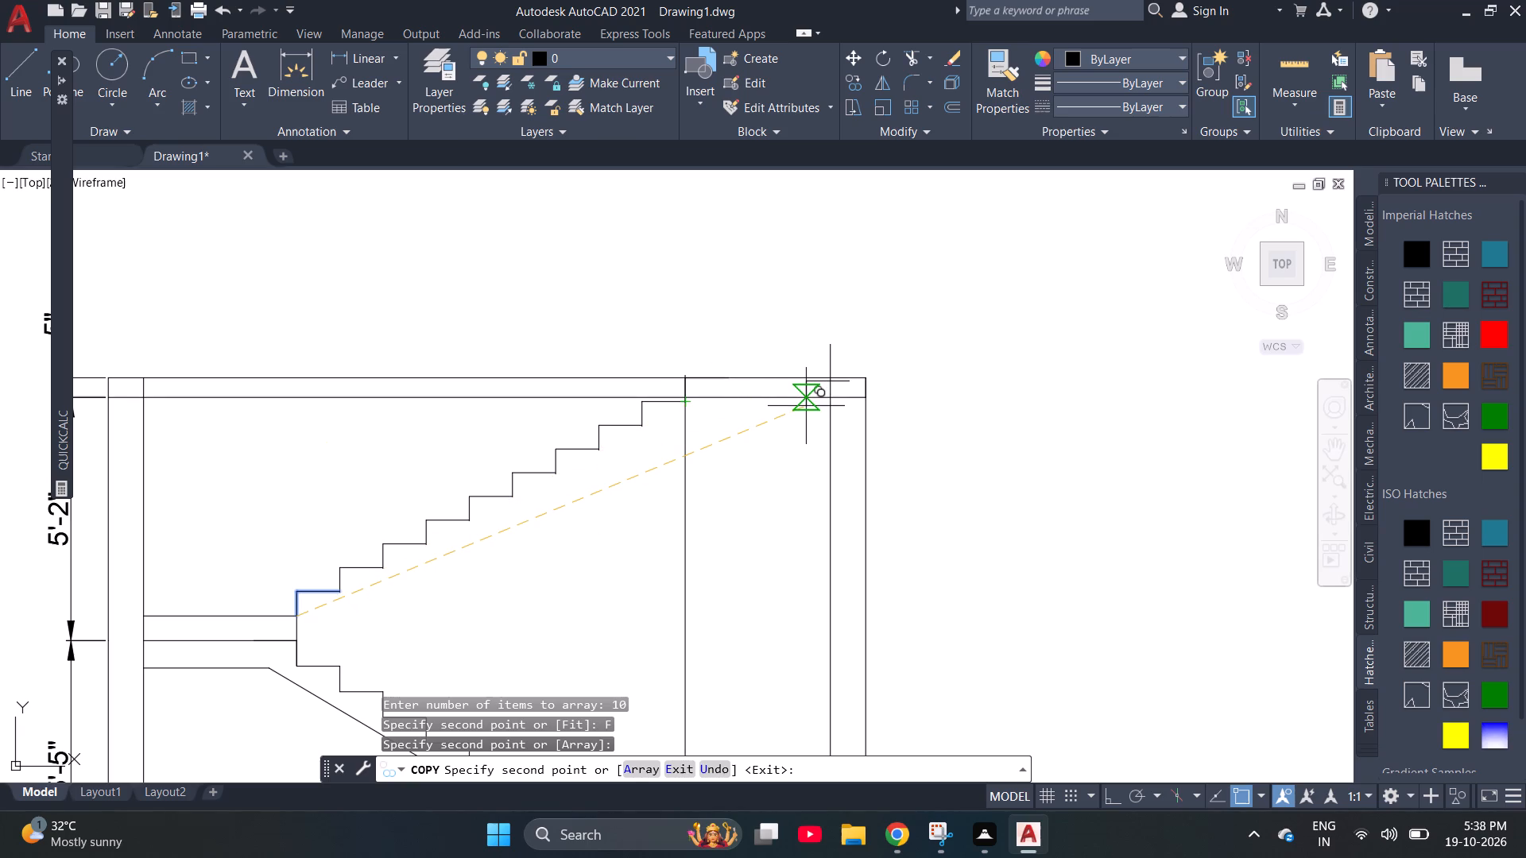
pyautogui.press('Escape')
# Trim away the vertical projection line below the upper flight's last step.
pyautogui.scroll(3, 703, 415)
pyautogui.scroll(-1, 646, 393)
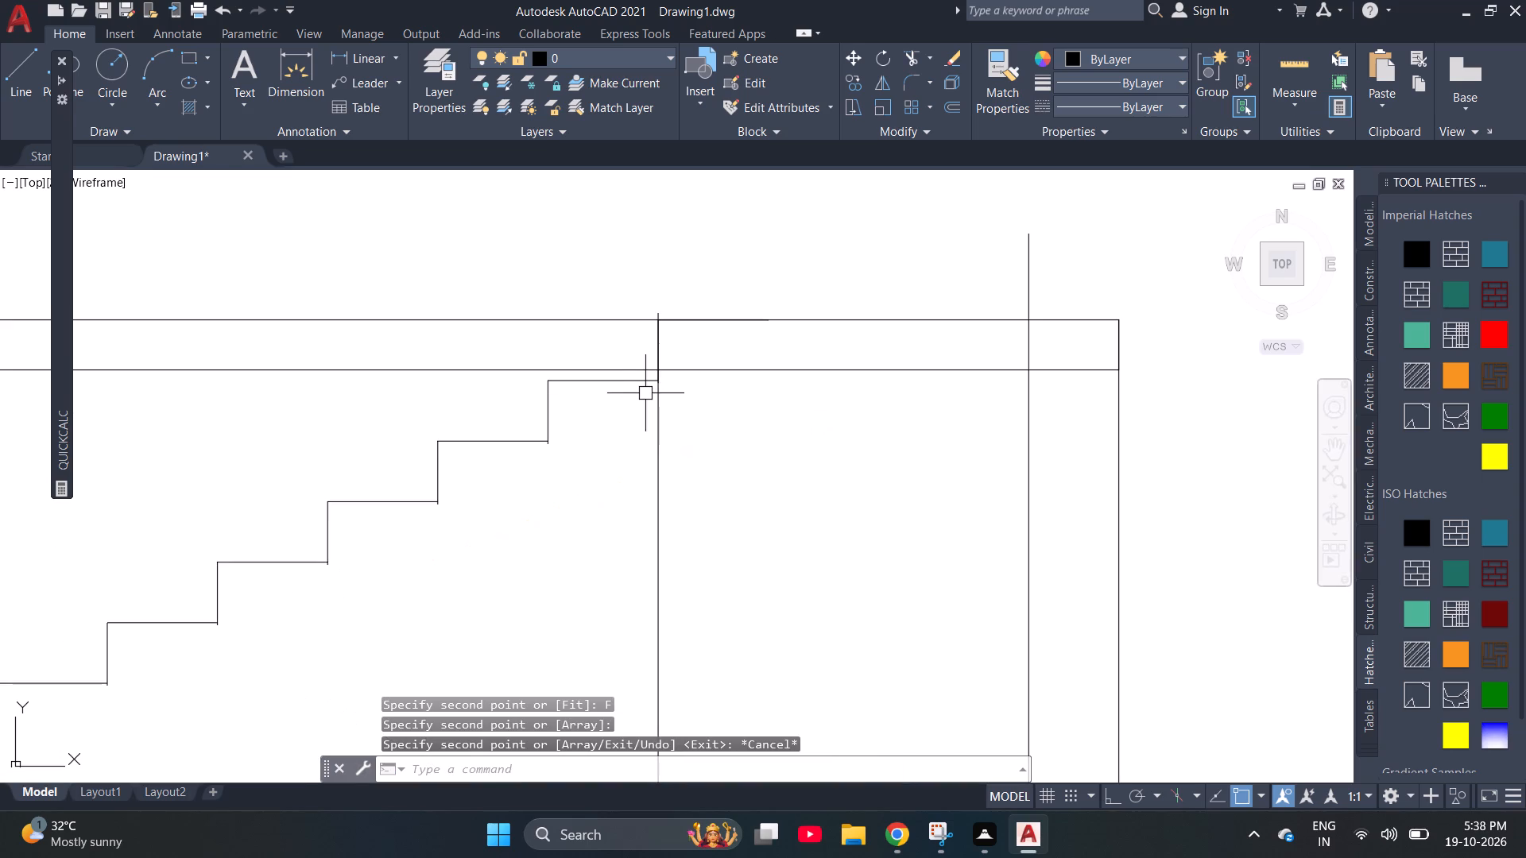
pyautogui.write('TR')
pyautogui.press('space')
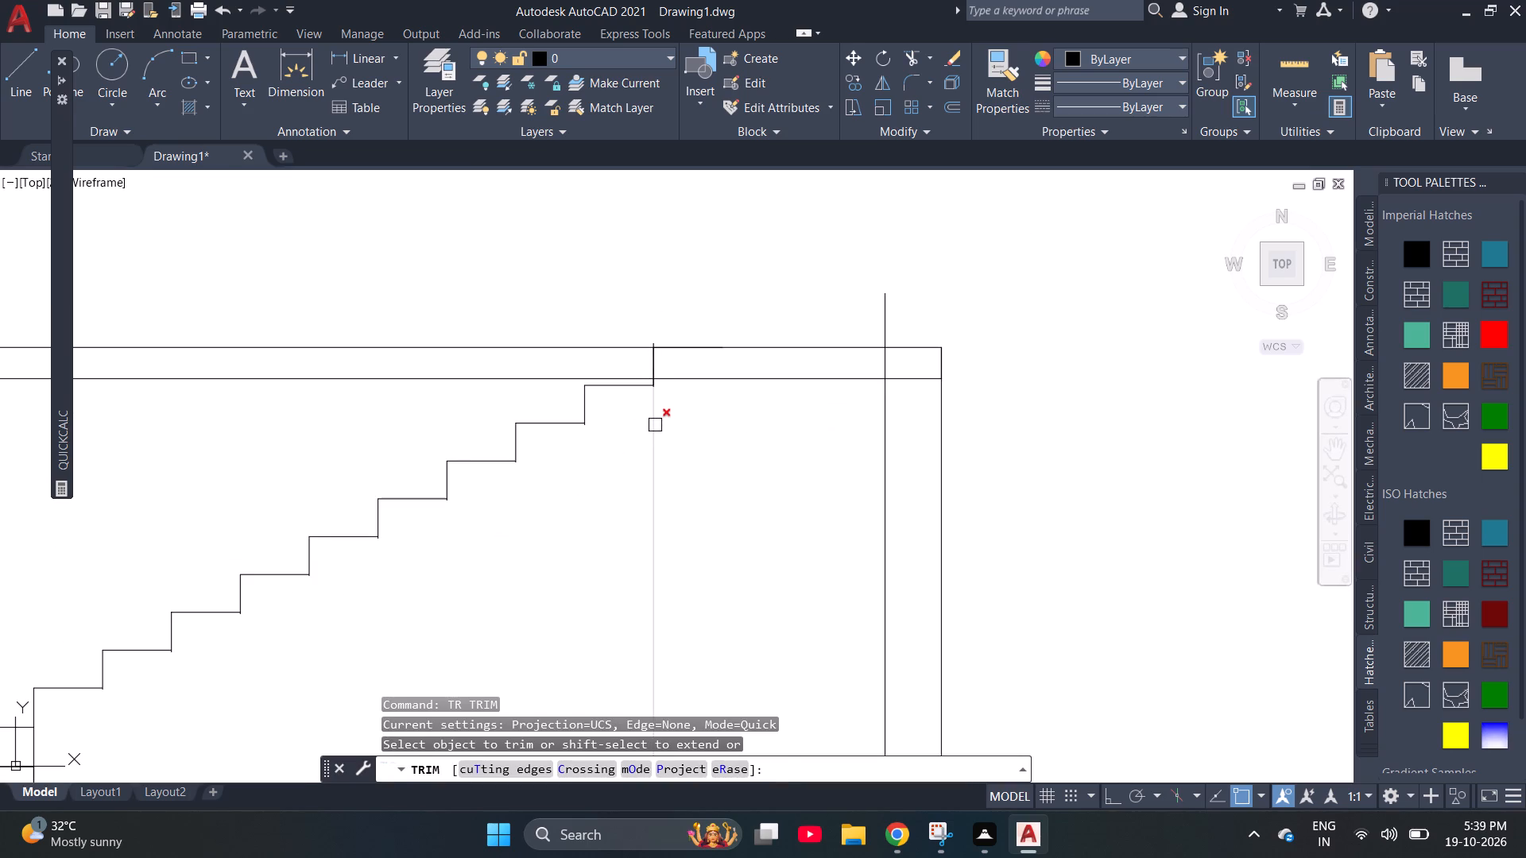
pyautogui.click(655, 425)
pyautogui.scroll(-1, 783, 408)
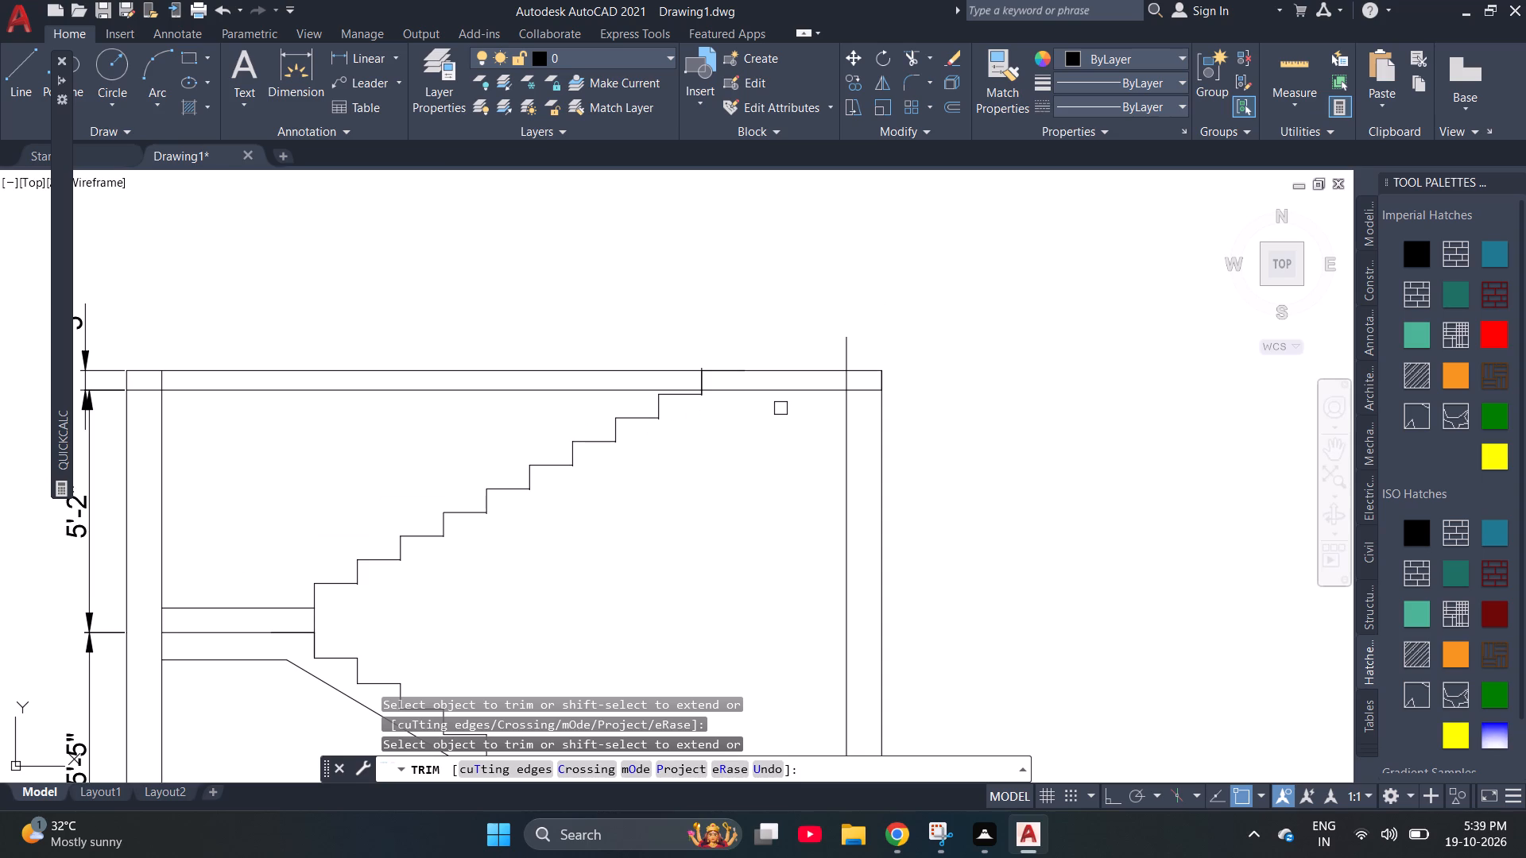
pyautogui.press('Escape')
pyautogui.press('Escape')
pyautogui.press('Escape')
pyautogui.press('Escape')
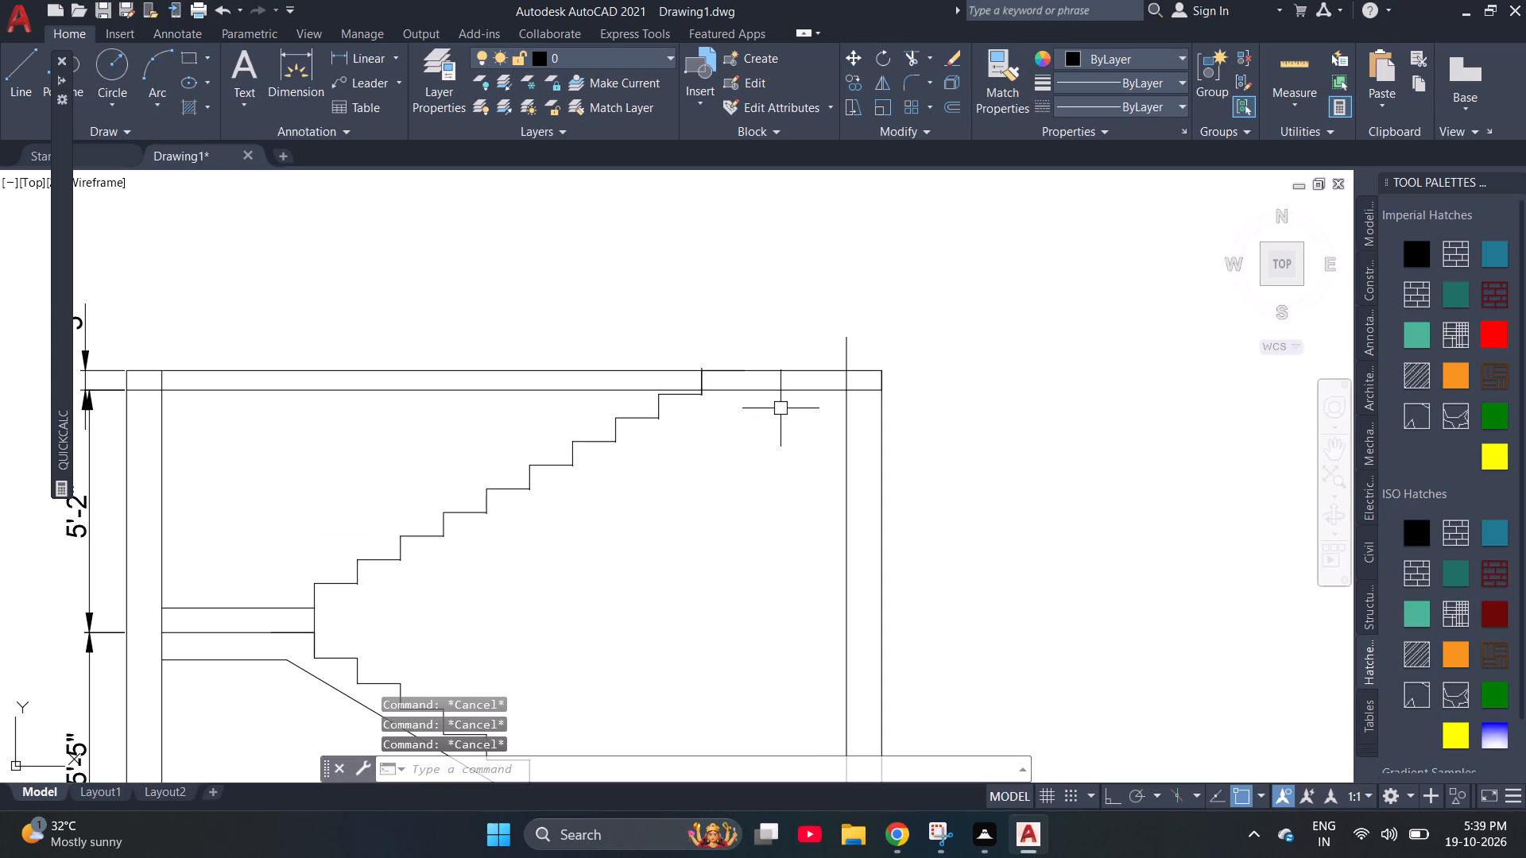
pyautogui.press('Escape')
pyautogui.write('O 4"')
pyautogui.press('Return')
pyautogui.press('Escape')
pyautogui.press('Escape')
# Draw a sloping line under the upper flight's steps, from the landing's top corner to the foot of the last riser.
pyautogui.press('l')
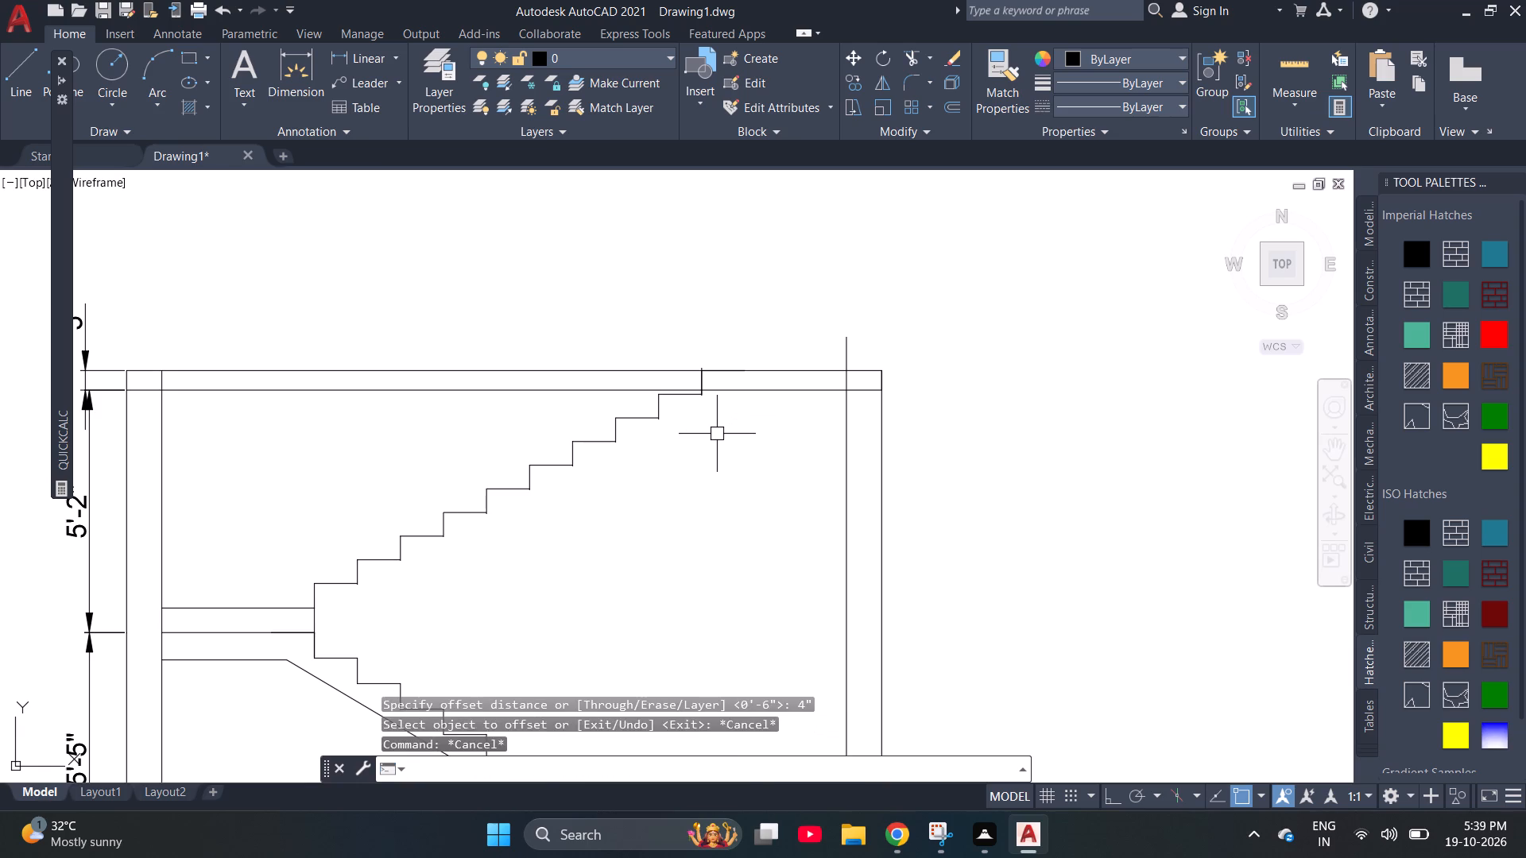
pyautogui.press('Return')
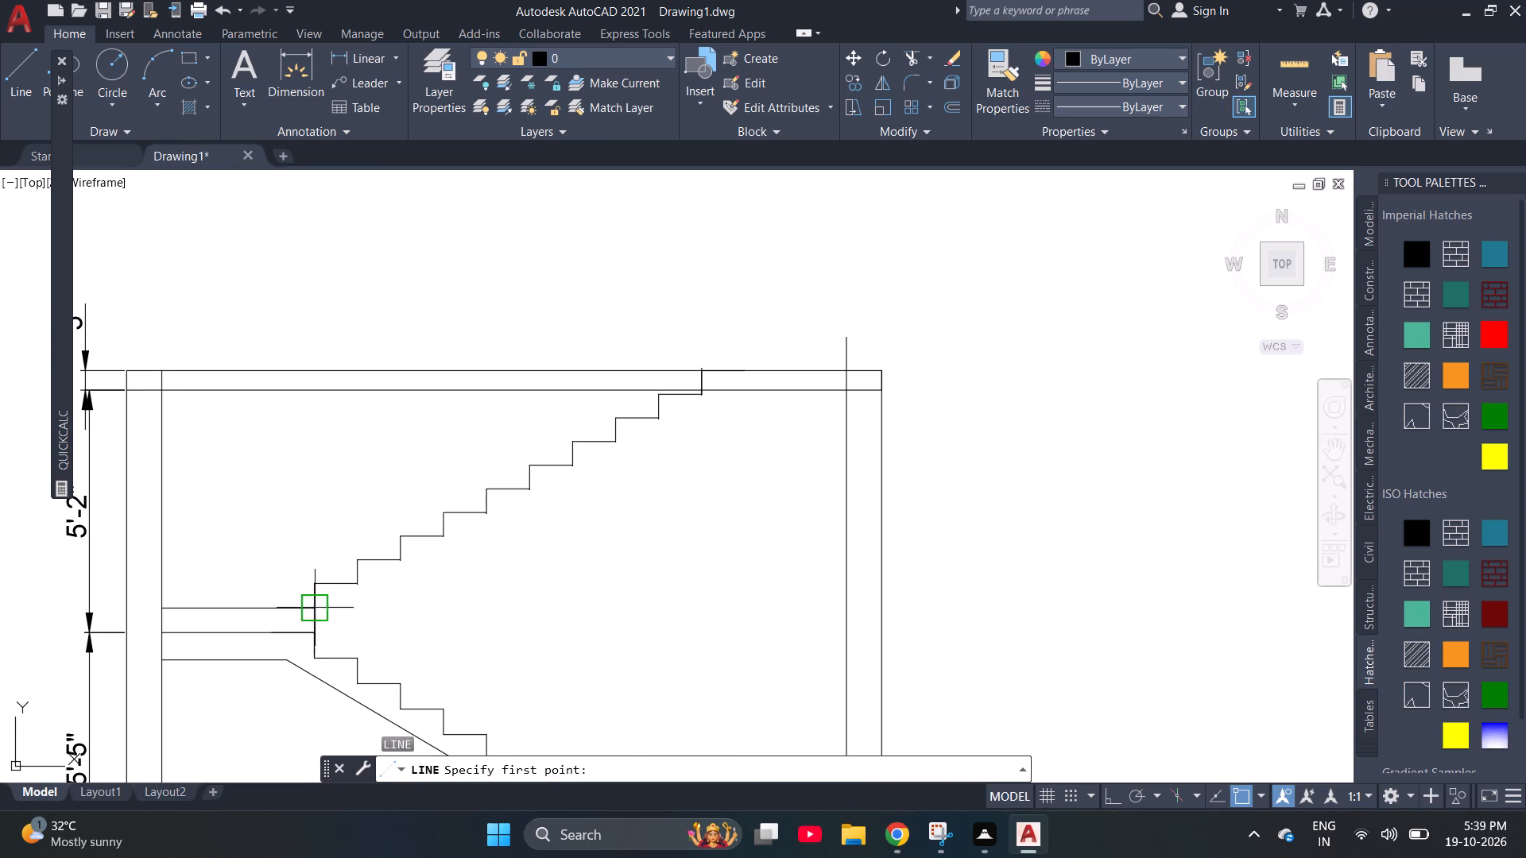
pyautogui.click(314, 613)
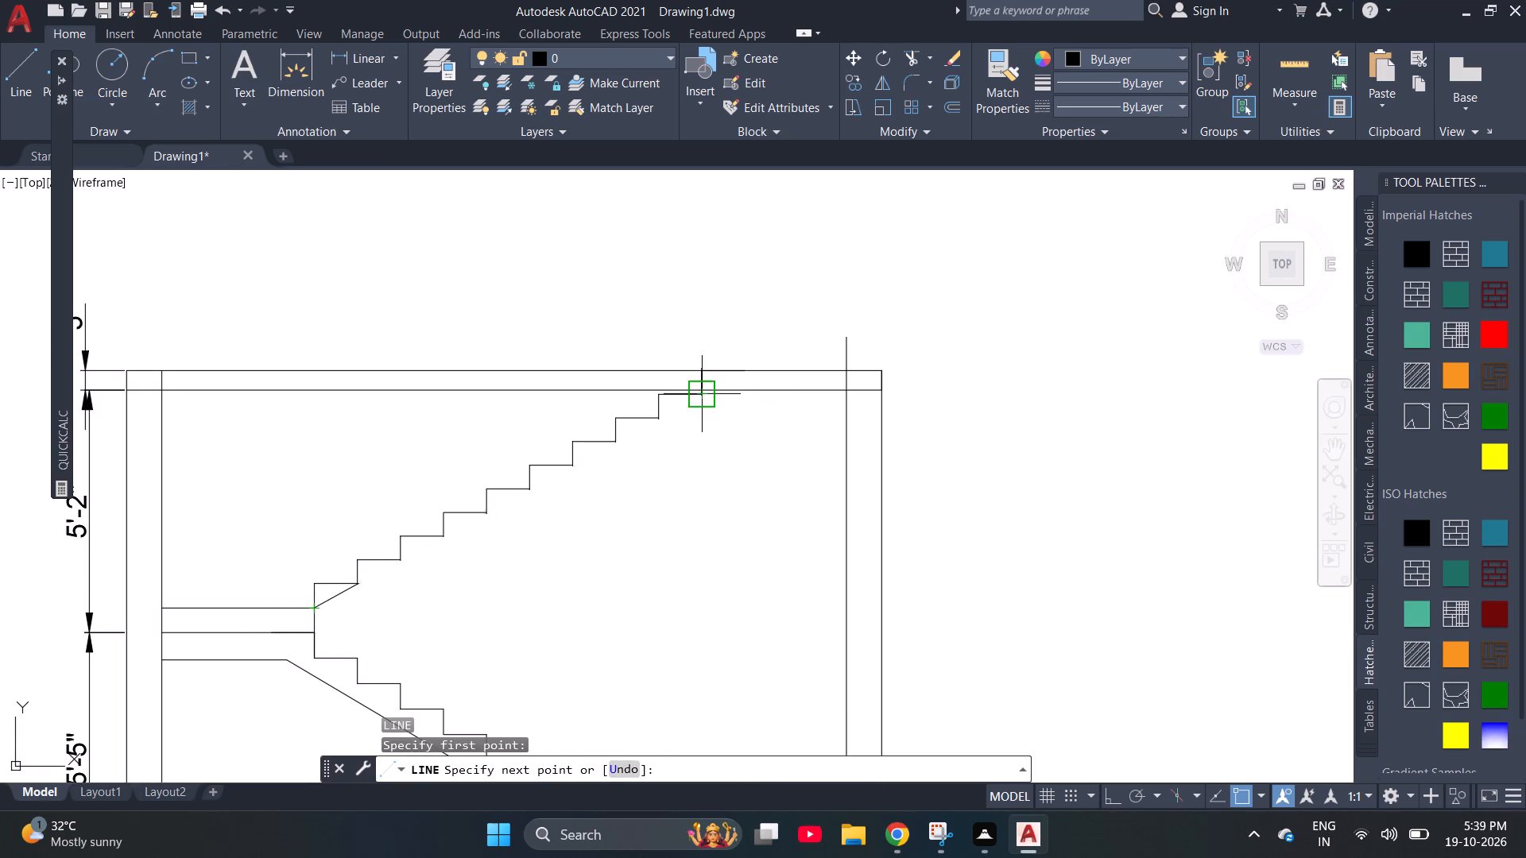
pyautogui.click(711, 394)
pyautogui.press('Escape')
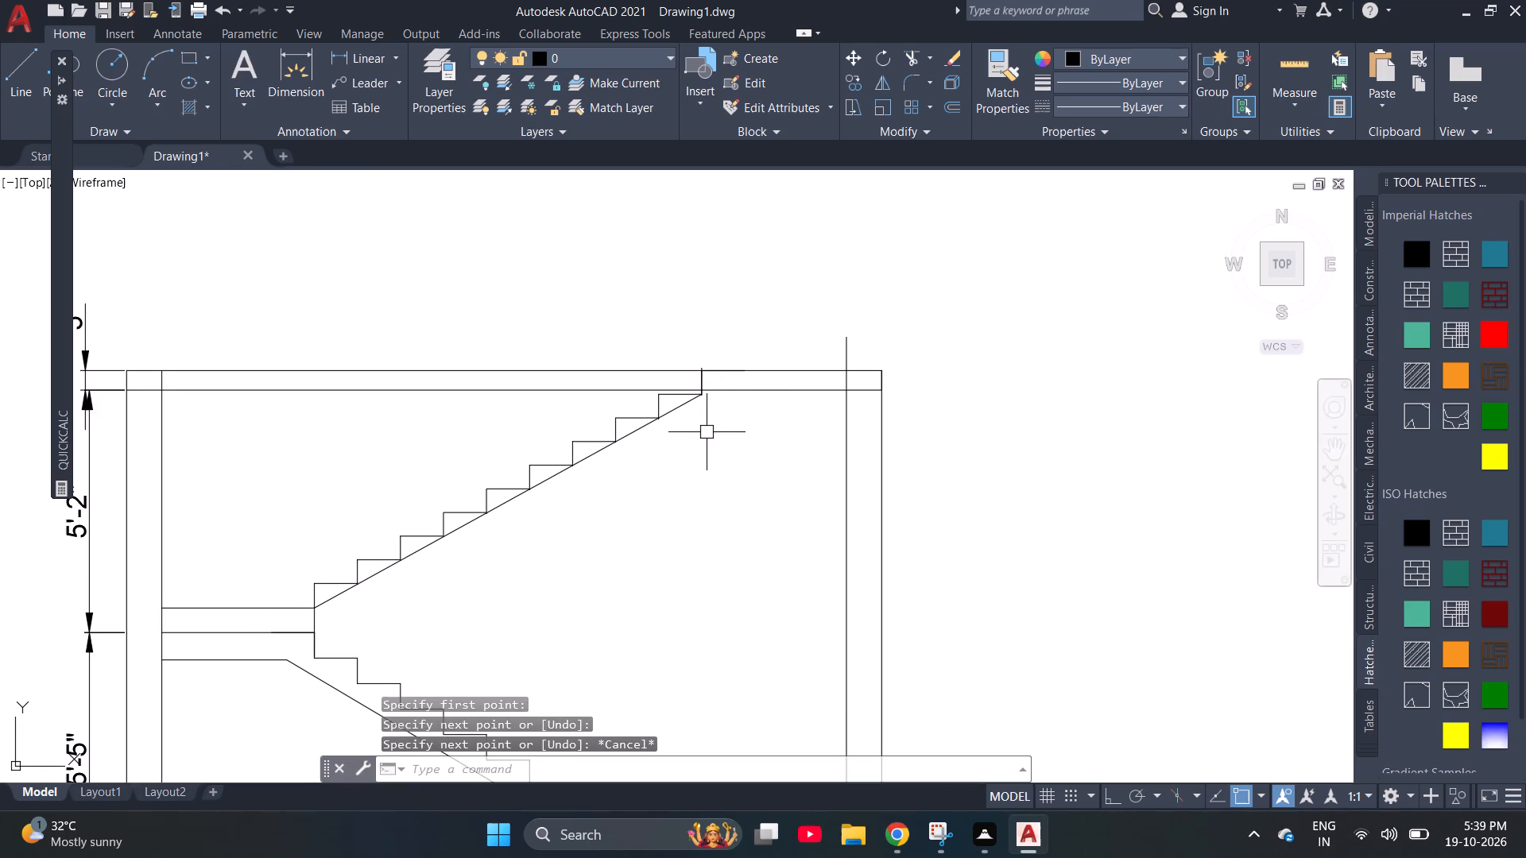
# Offset the upper flight's sloping line 4" downward to form the waist slab's underside.
pyautogui.press('o')
pyautogui.press('Return')
pyautogui.write('4"')
pyautogui.press('Return')
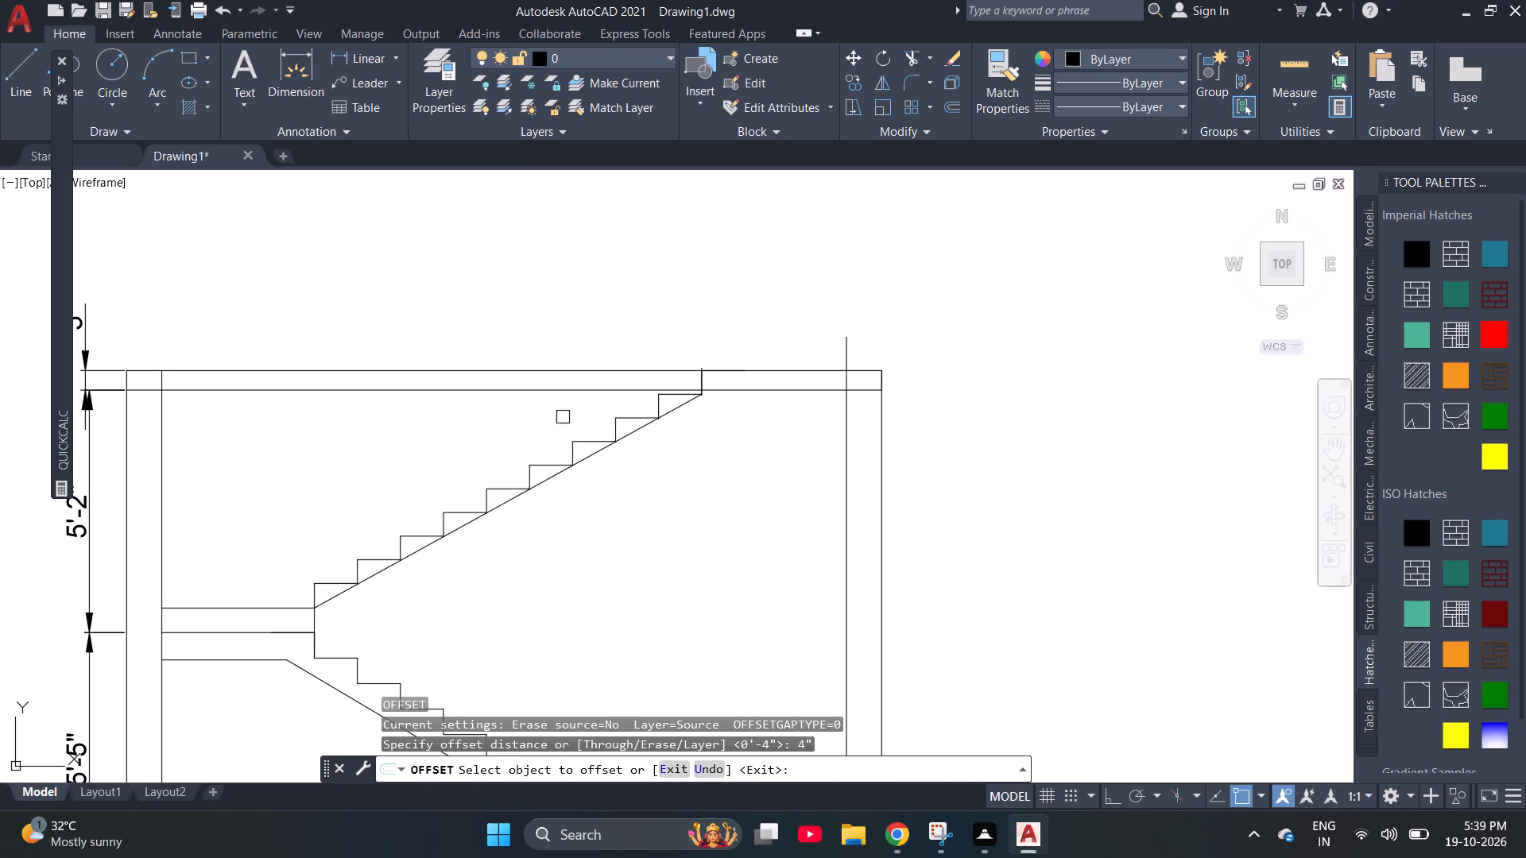
pyautogui.click(683, 409)
pyautogui.click(705, 434)
pyautogui.press('Escape')
pyautogui.press('Escape')
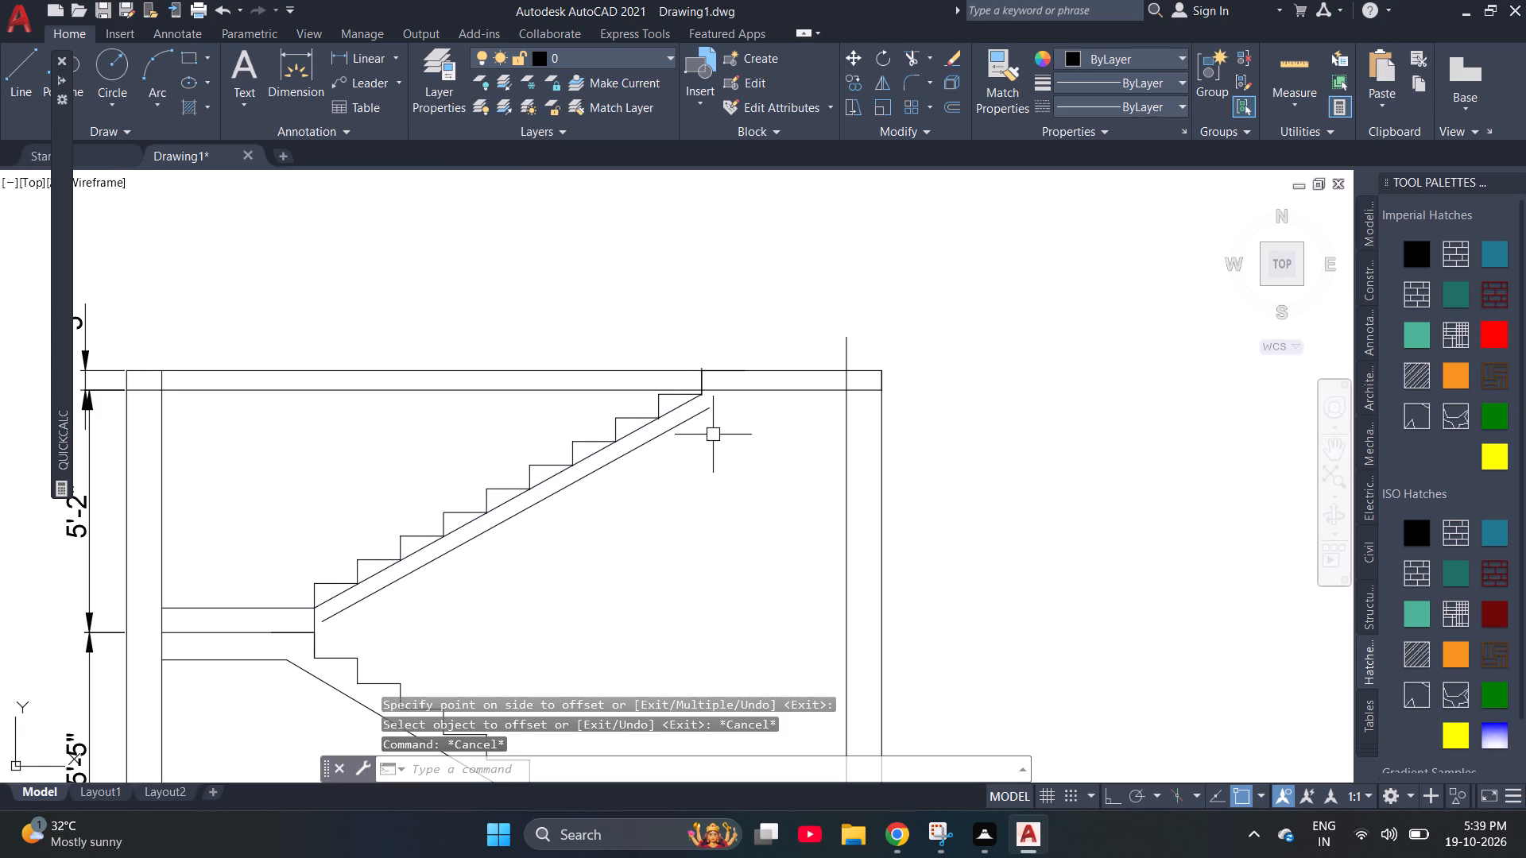
# Erase the original sloping line touching the upper flight's steps, keeping the offset one.
pyautogui.click(677, 405)
pyautogui.press('Delete')
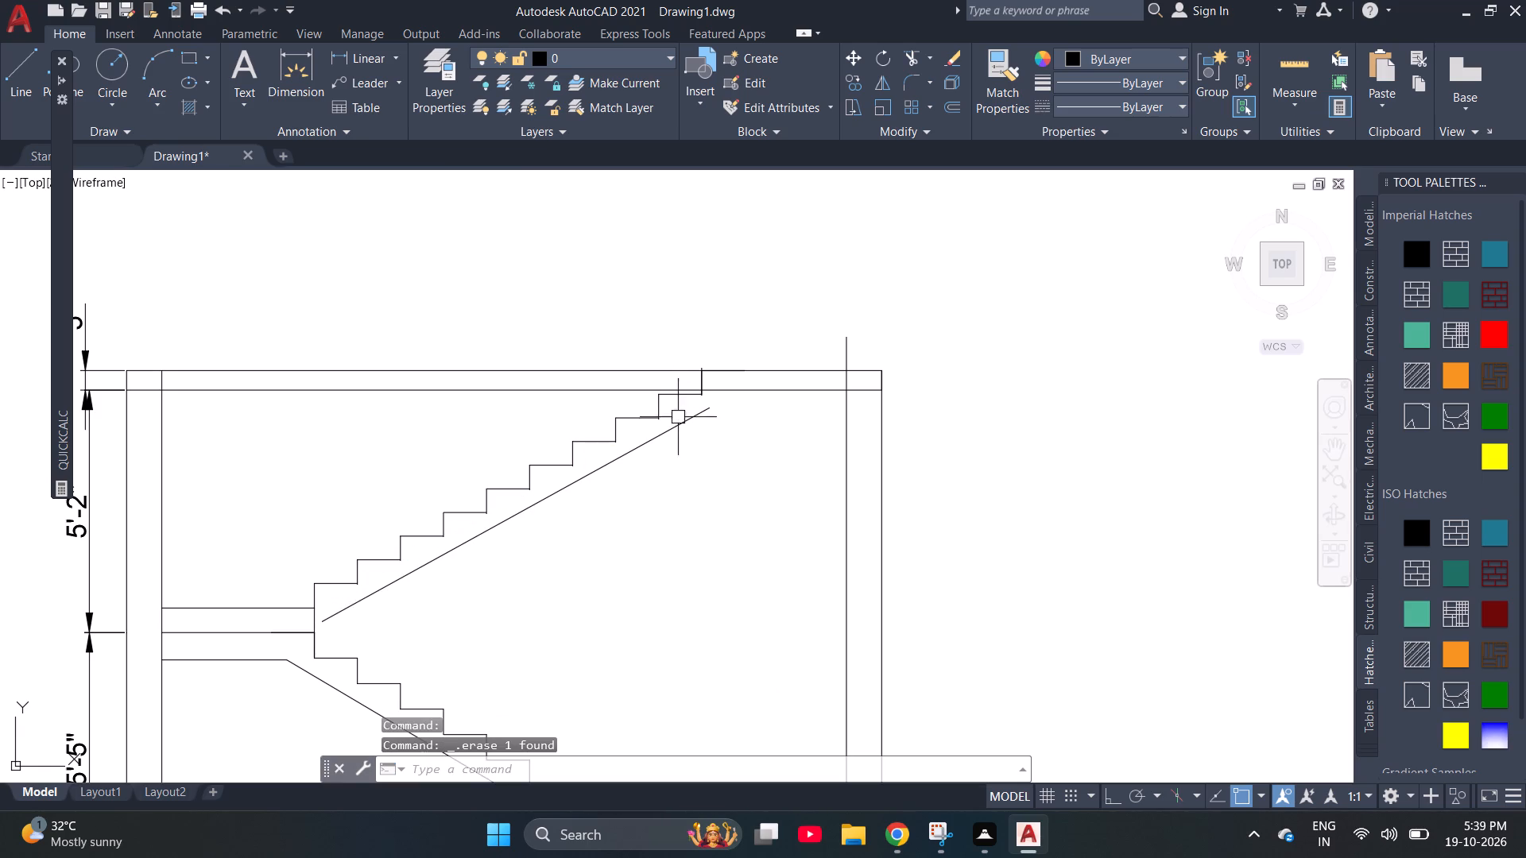
pyautogui.press('Escape')
pyautogui.press('Escape')
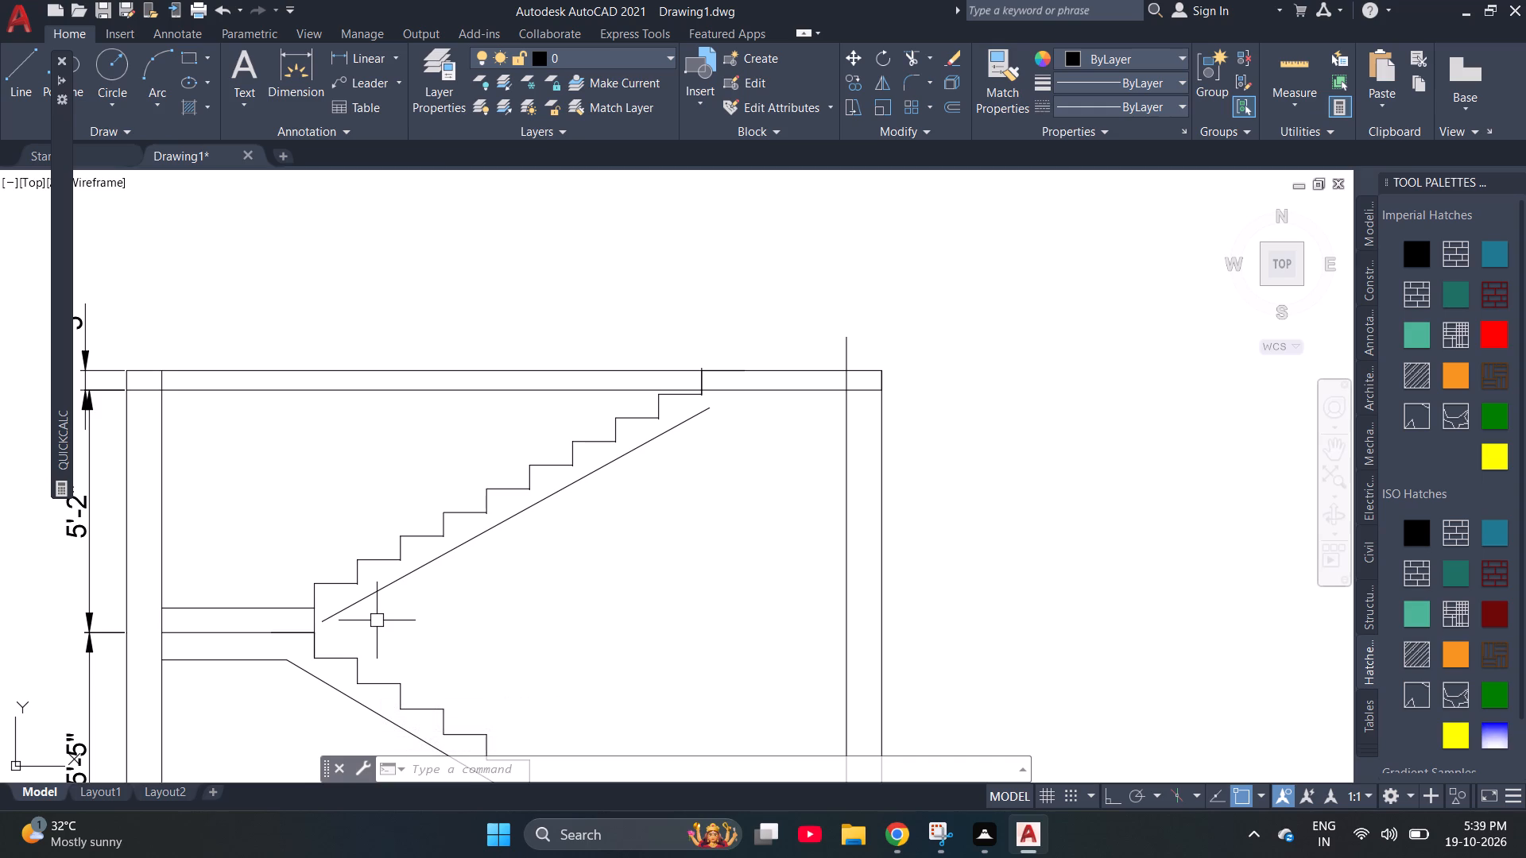
# Extend the upper flight's soffit line down to the landing's vertical edge and up to the top slab's underside.
pyautogui.scroll(3, 309, 611)
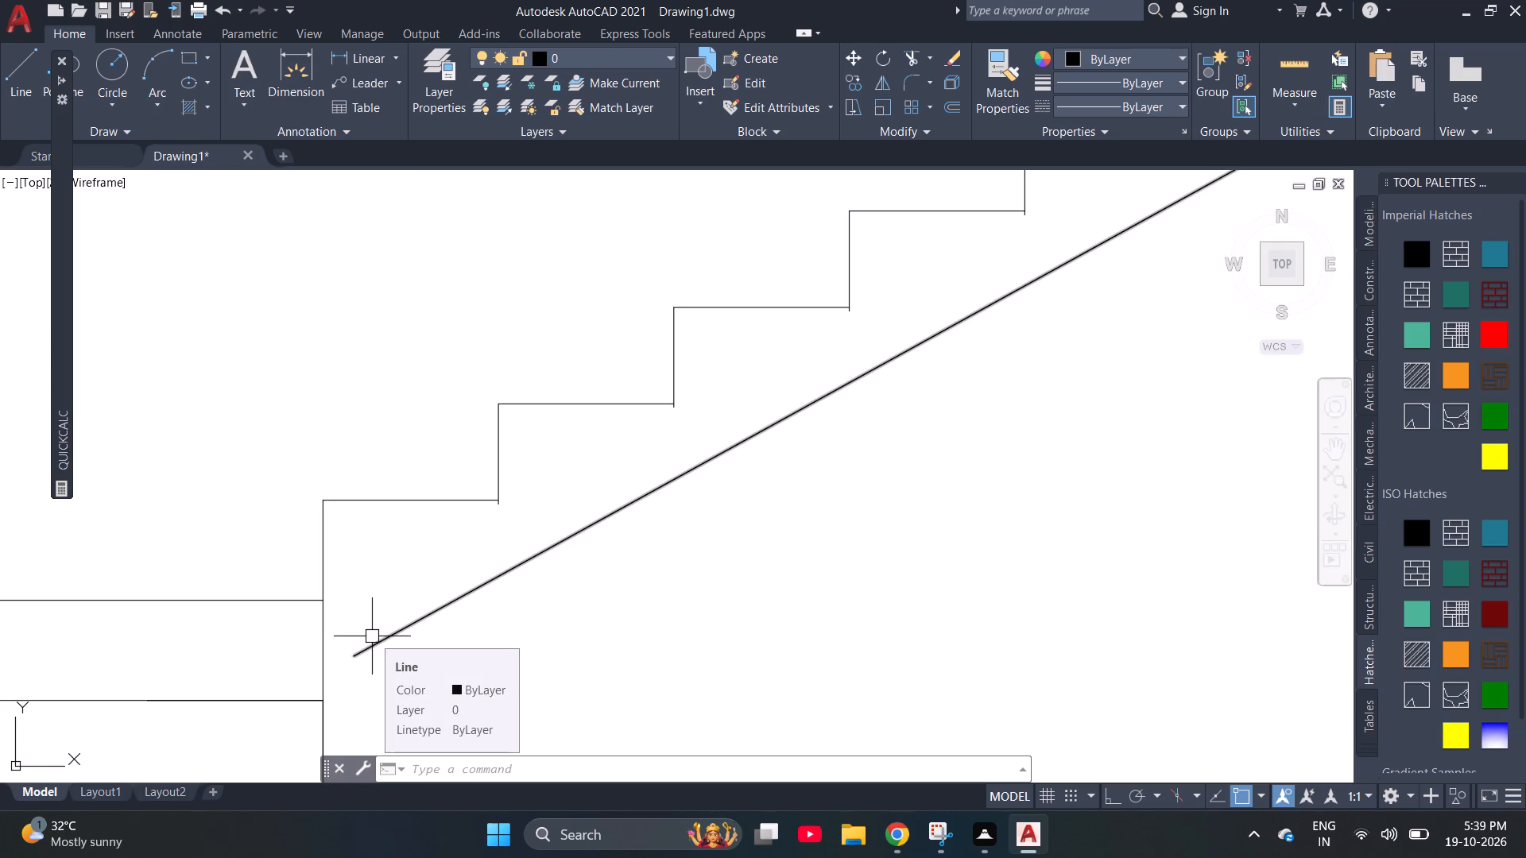
pyautogui.press('Escape')
pyautogui.press('e')
pyautogui.write('X')
pyautogui.press('space')
pyautogui.click(468, 602)
pyautogui.scroll(-1, 257, 601)
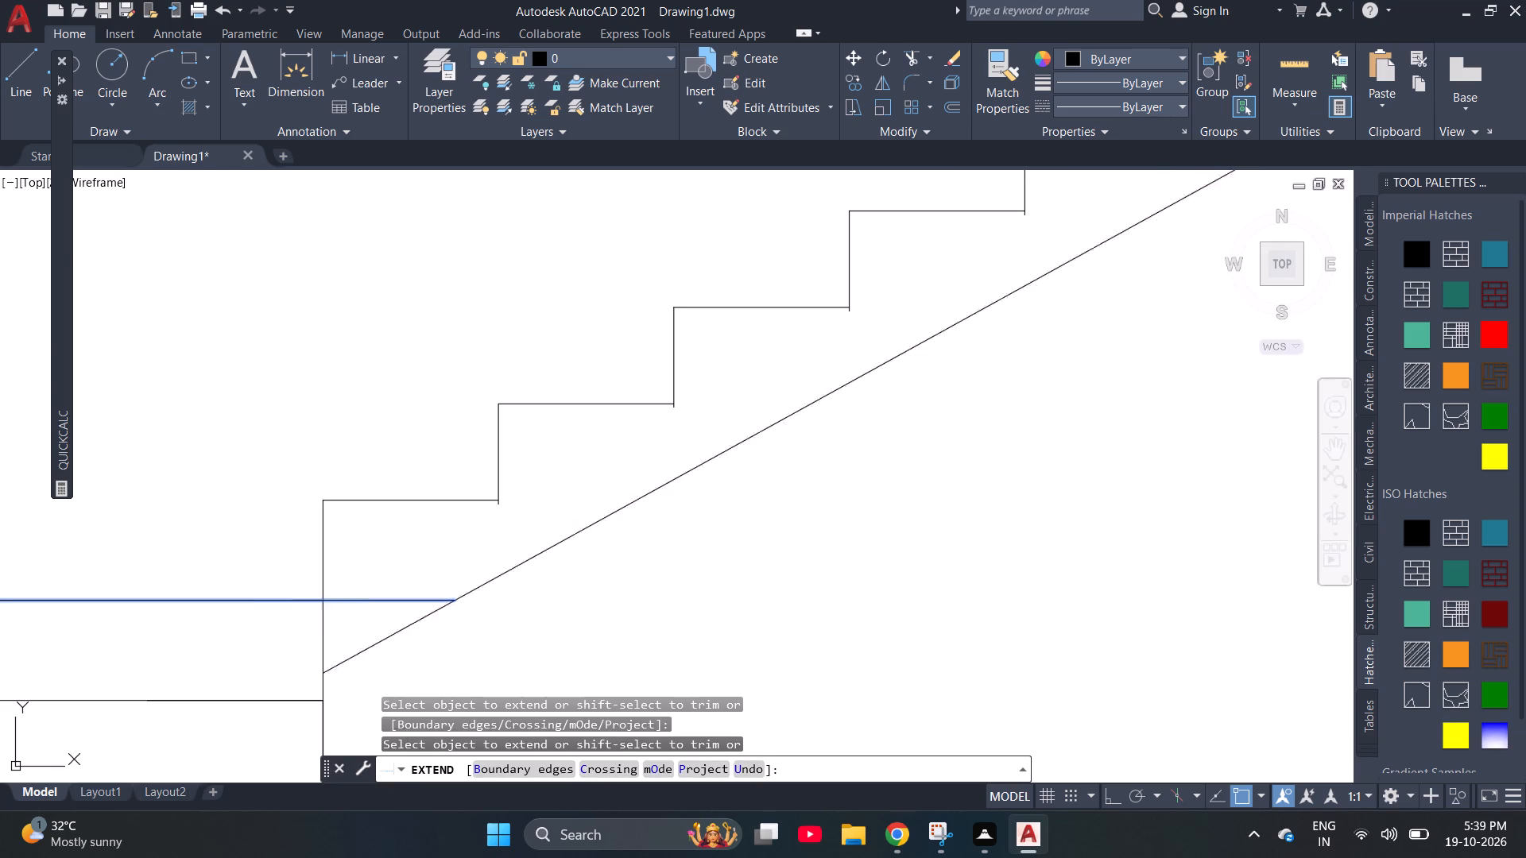
pyautogui.scroll(-1, 257, 601)
pyautogui.click(862, 311)
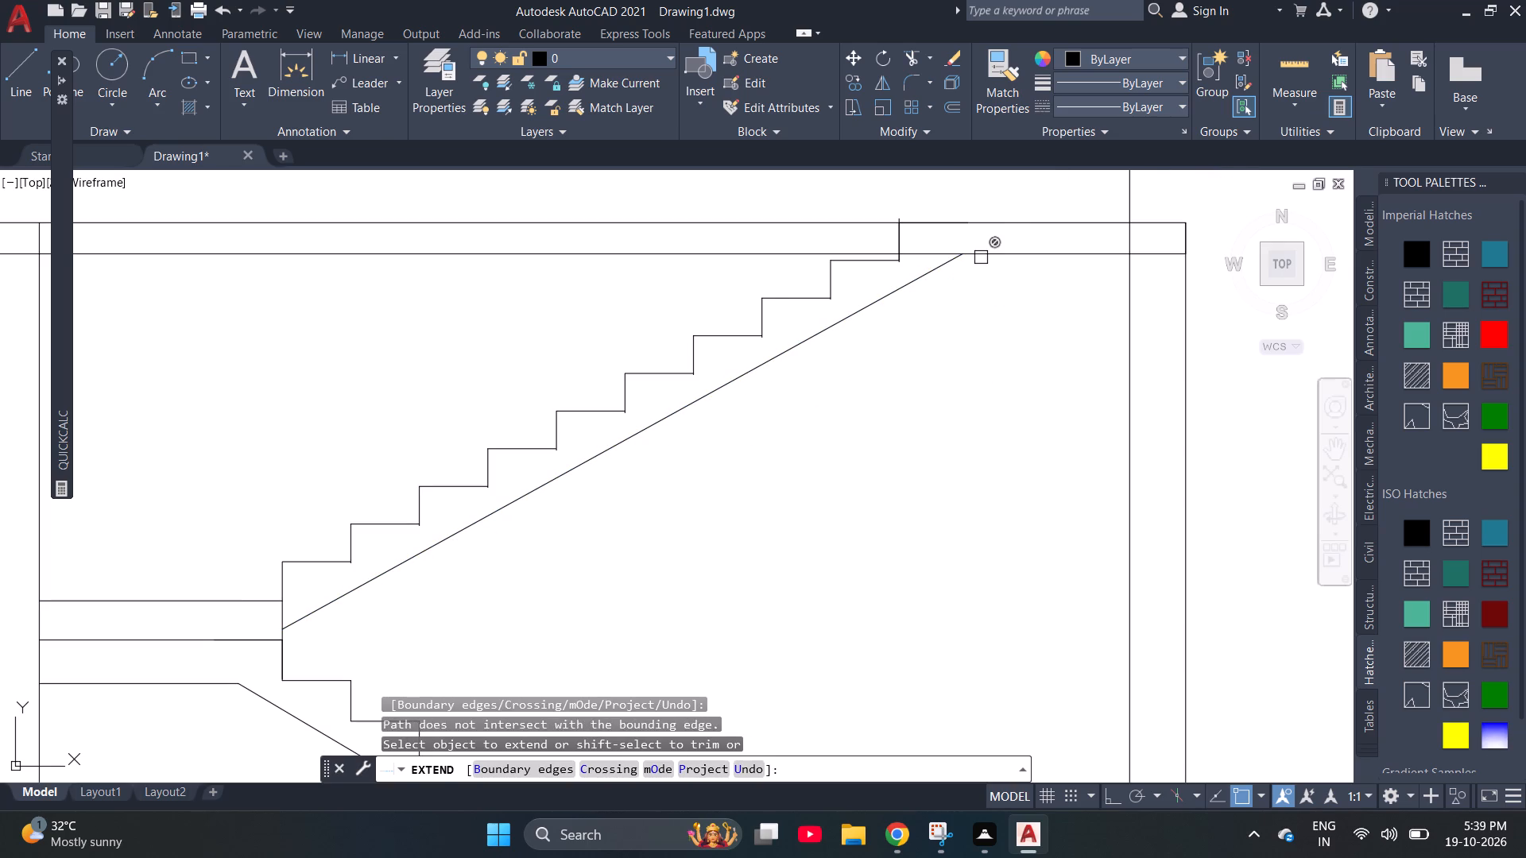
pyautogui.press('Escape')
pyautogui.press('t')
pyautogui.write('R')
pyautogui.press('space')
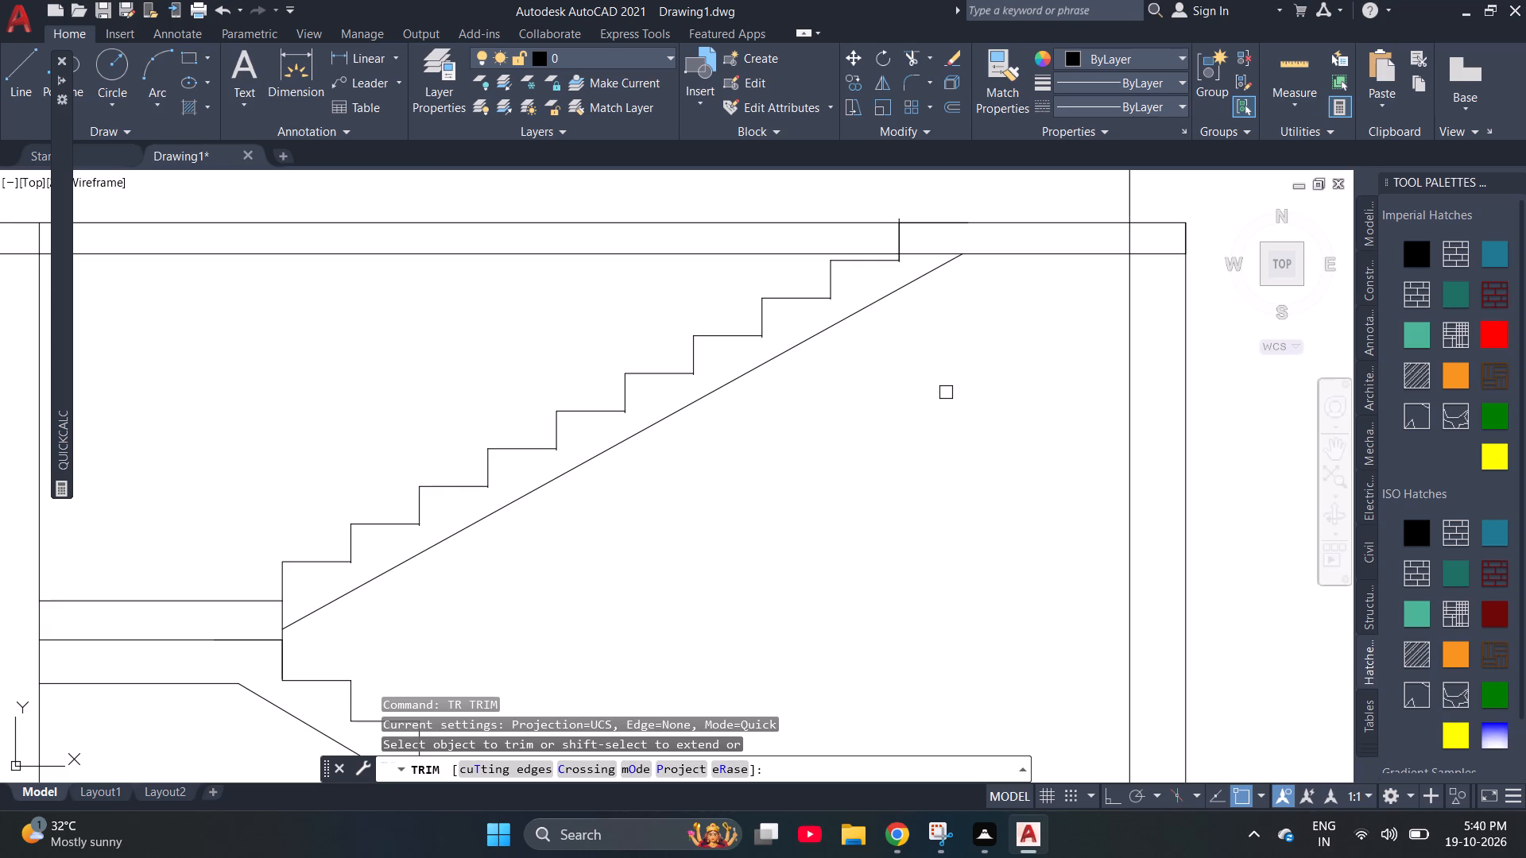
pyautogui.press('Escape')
# Offset the top slab's upper line 1' downward to mark the beam depth.
pyautogui.press('o')
pyautogui.press('Return')
pyautogui.write("1'")
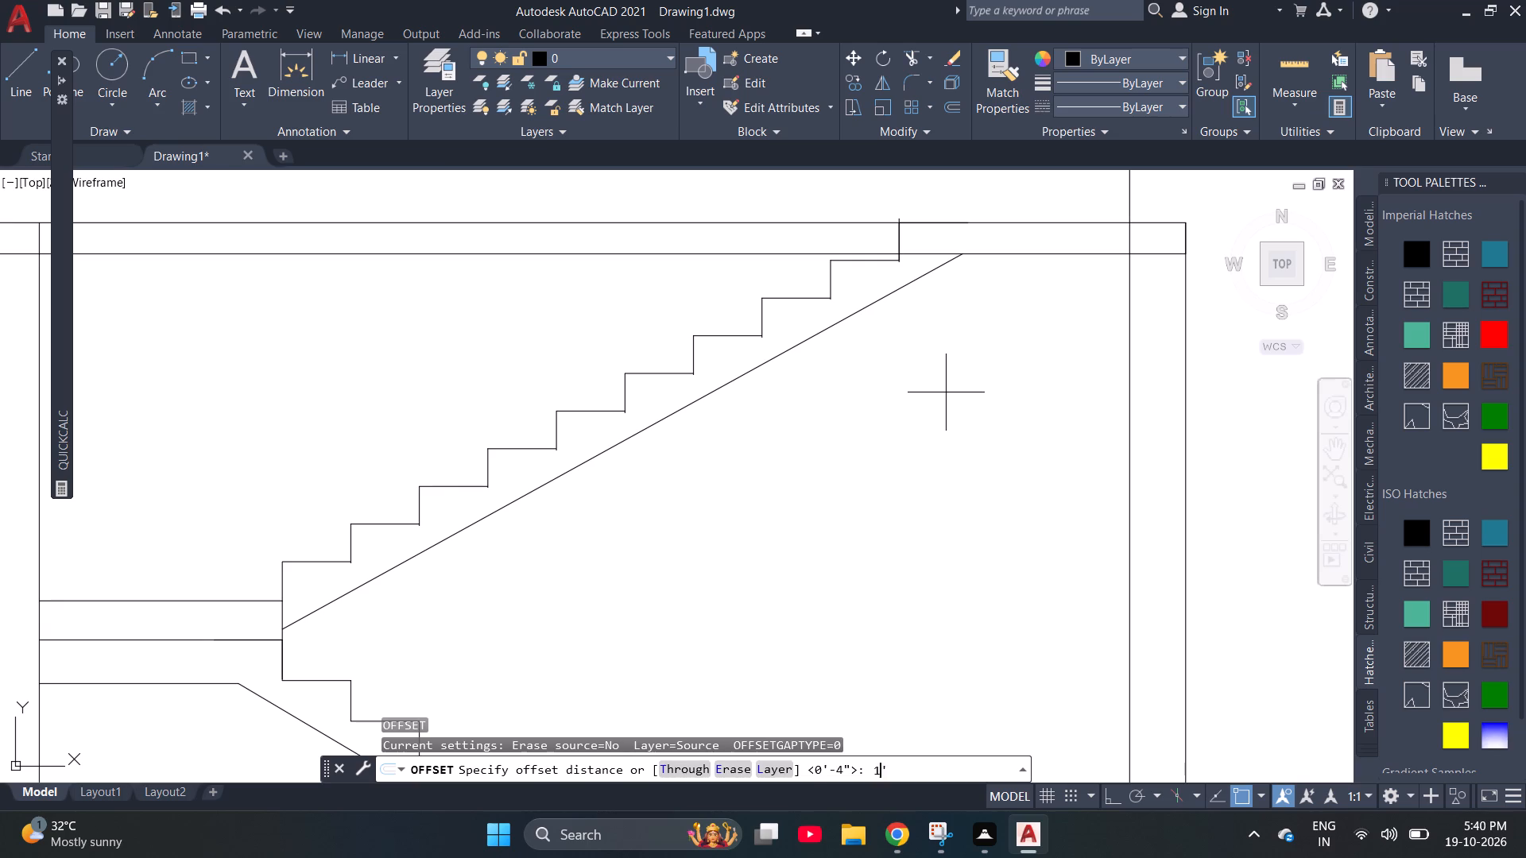
pyautogui.press('Return')
pyautogui.click(1075, 218)
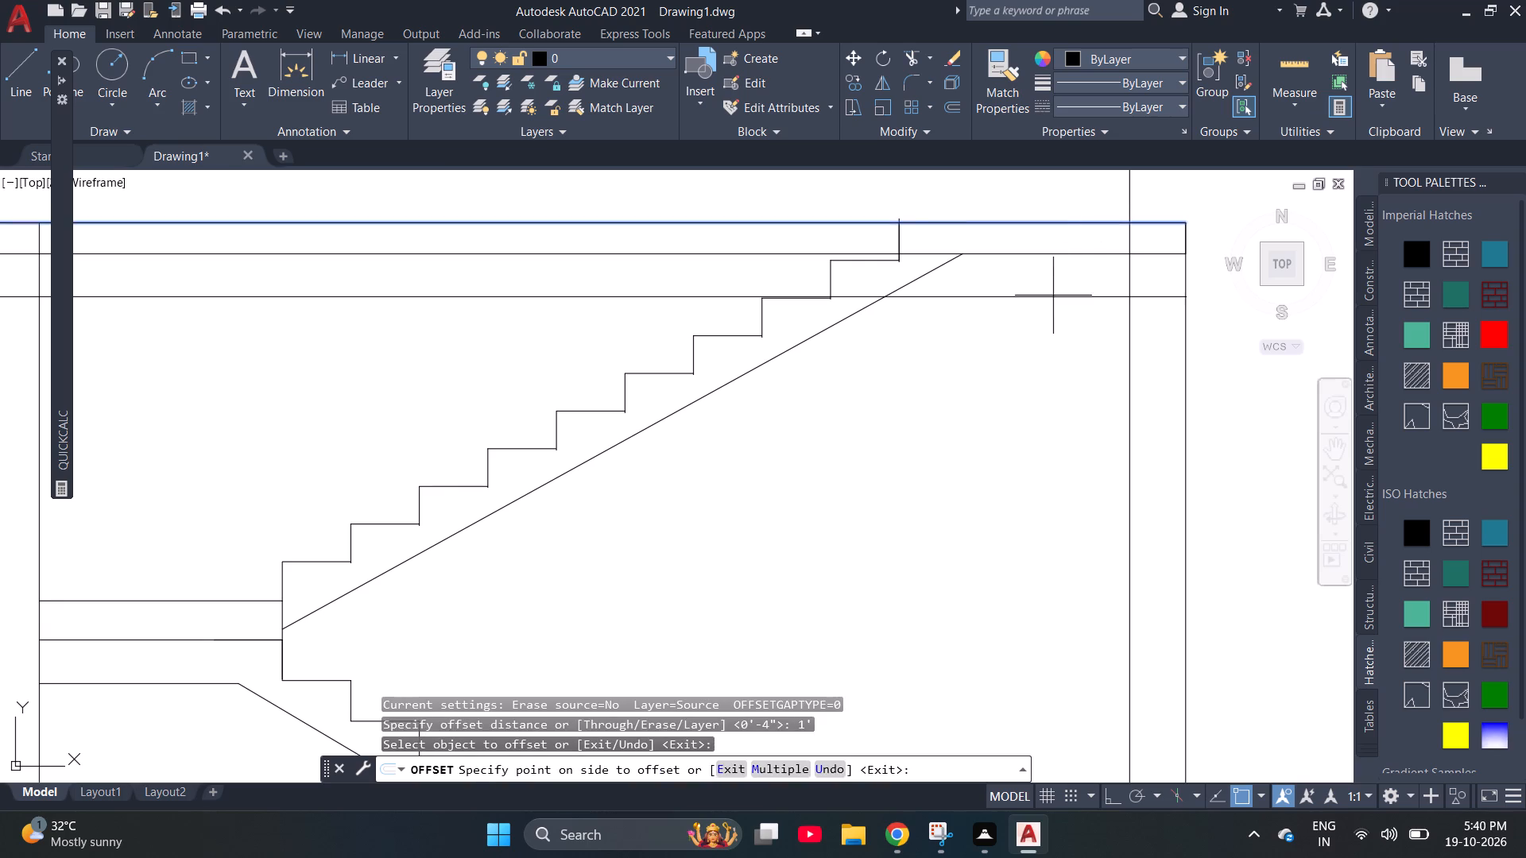
pyautogui.click(1053, 322)
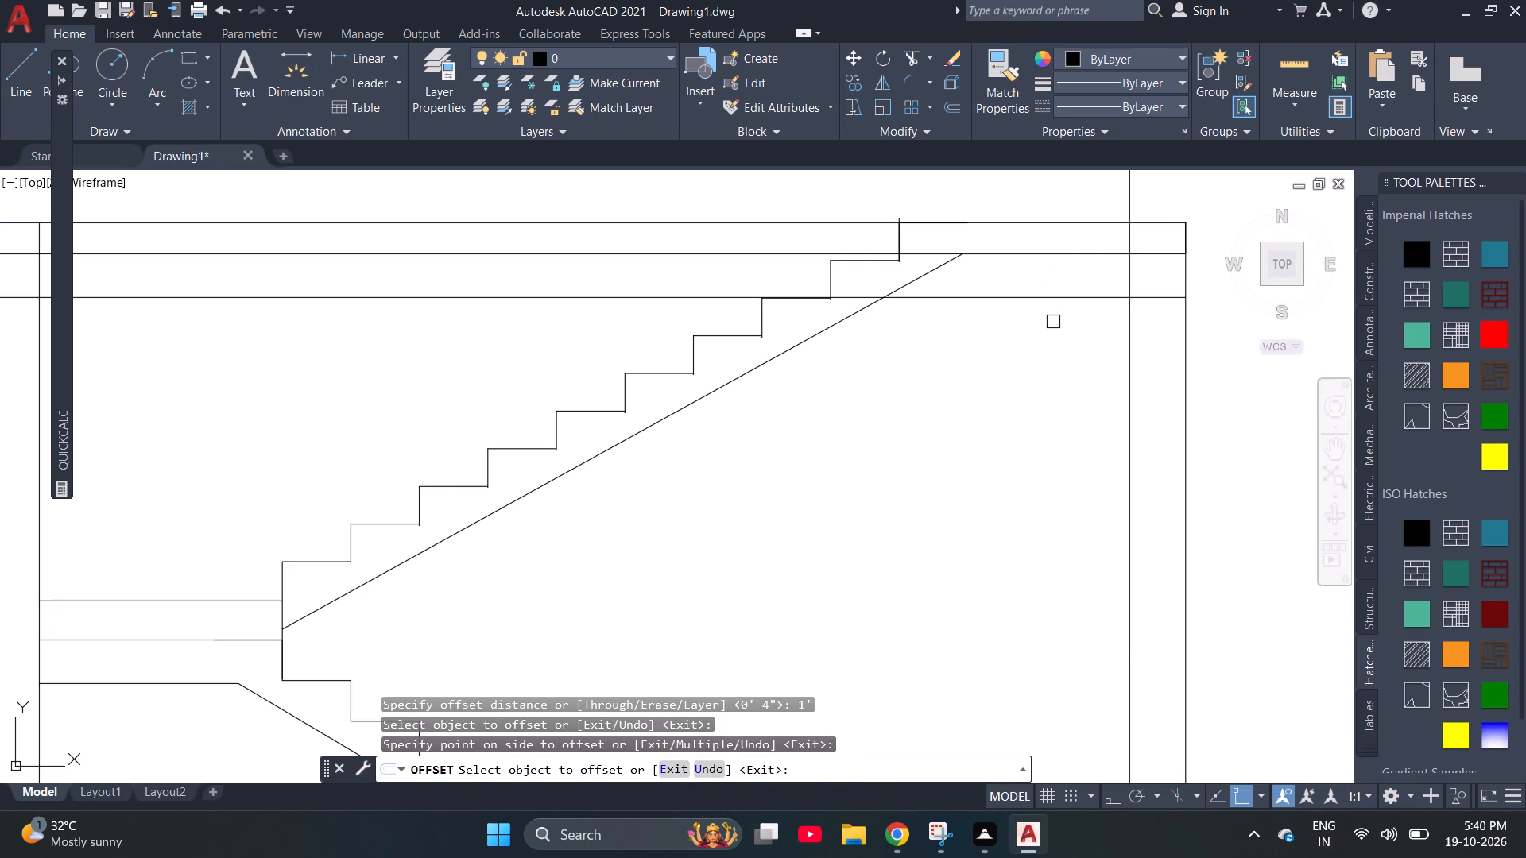
pyautogui.press('Escape')
pyautogui.press('Escape')
pyautogui.press('Escape')
# Trim the offset line between the left wall and the soffit, plus the soffit tip and the old slab underside right of the last riser.
pyautogui.press('t')
pyautogui.write('R')
pyautogui.press('space')
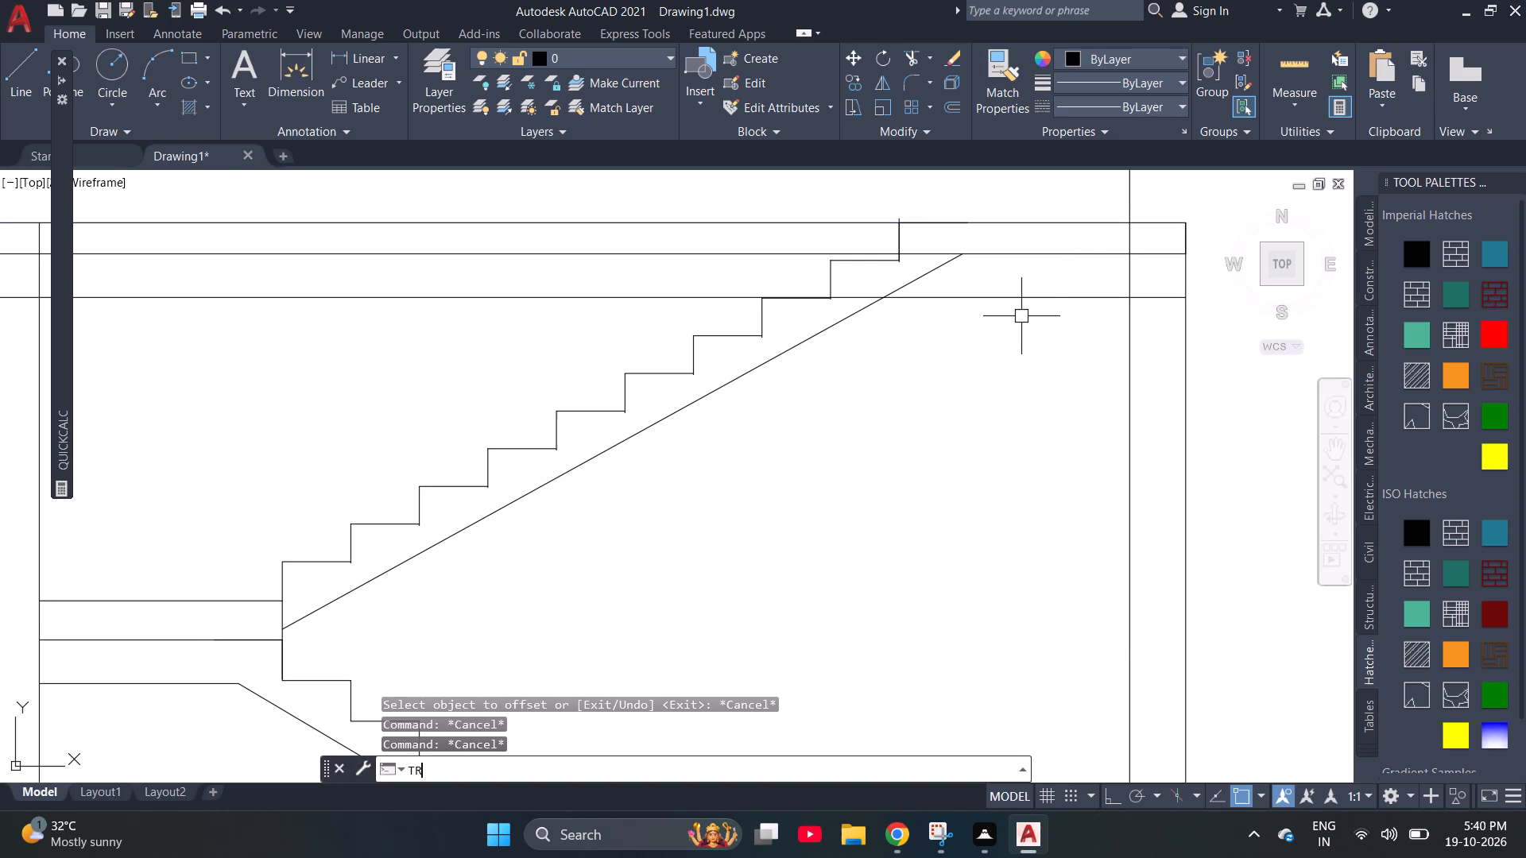
pyautogui.click(518, 303)
pyautogui.click(847, 303)
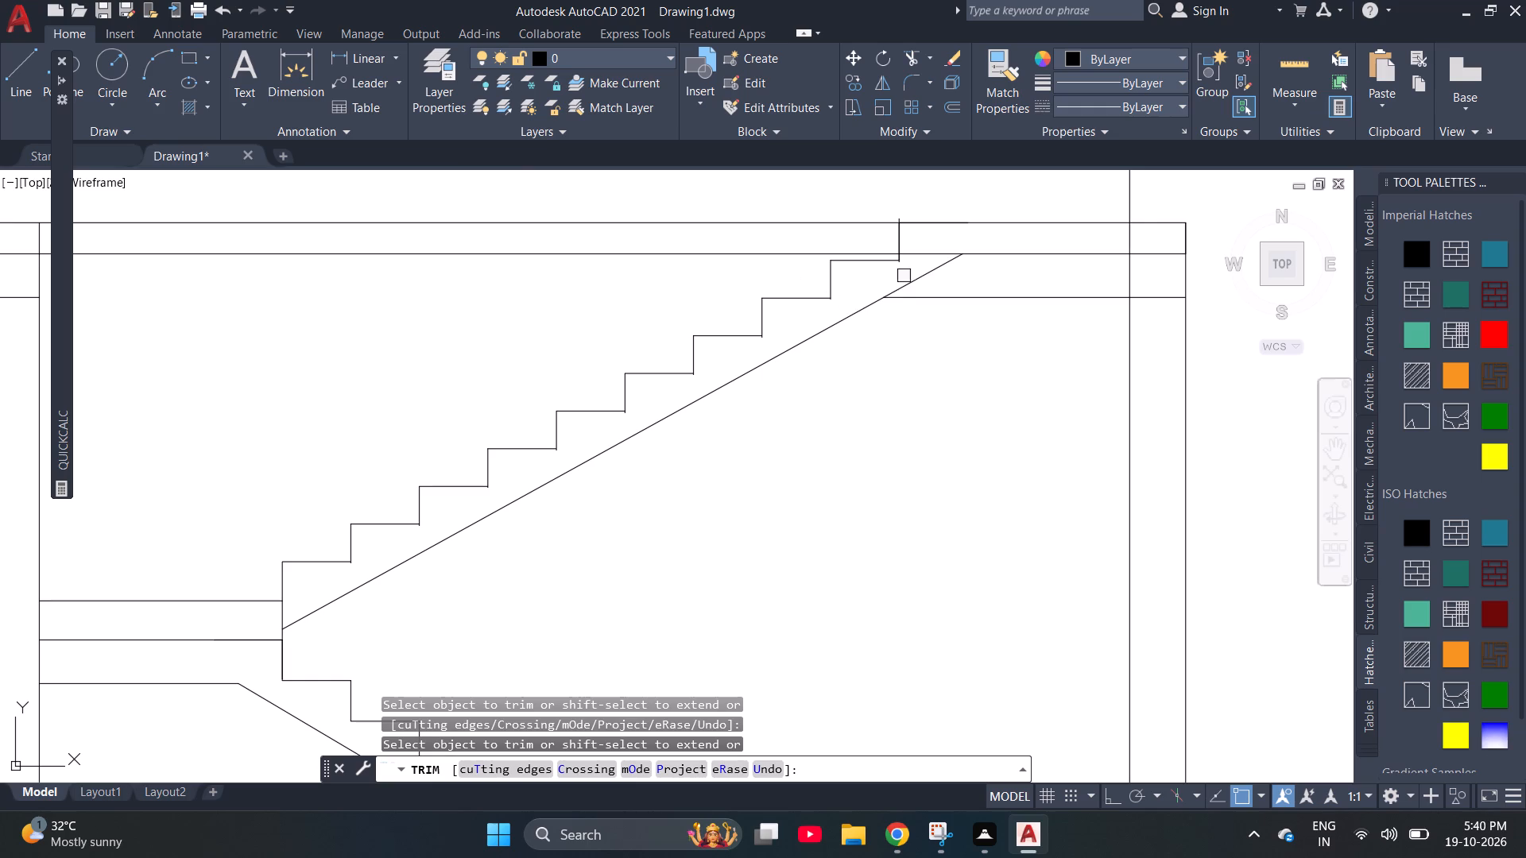
pyautogui.click(933, 274)
pyautogui.click(958, 251)
pyautogui.click(1156, 257)
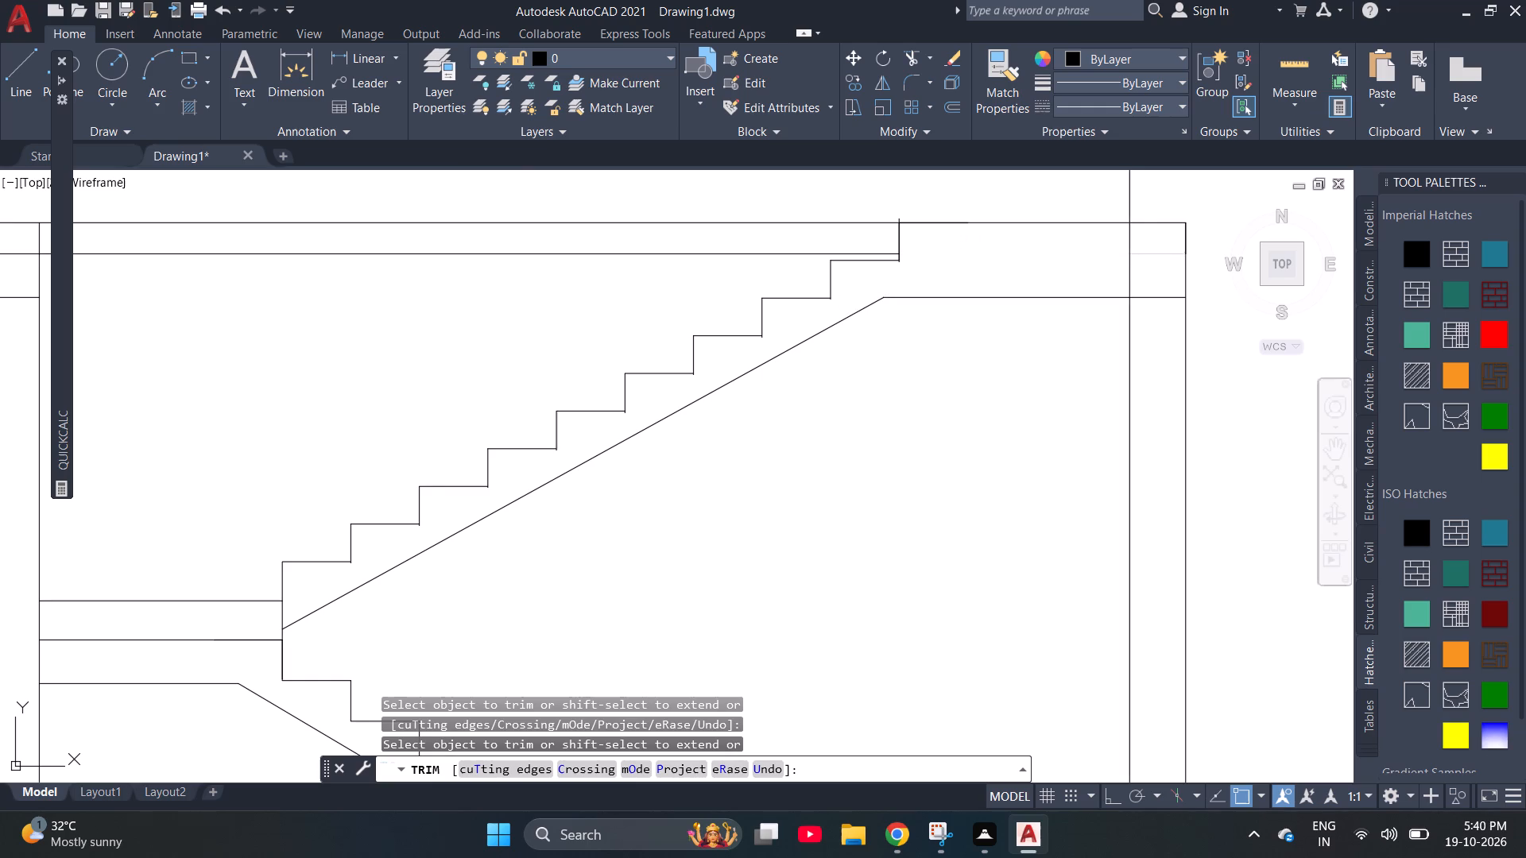
# Trim the right wall's inner line where it projects above the top slab.
pyautogui.scroll(-2, 737, 314)
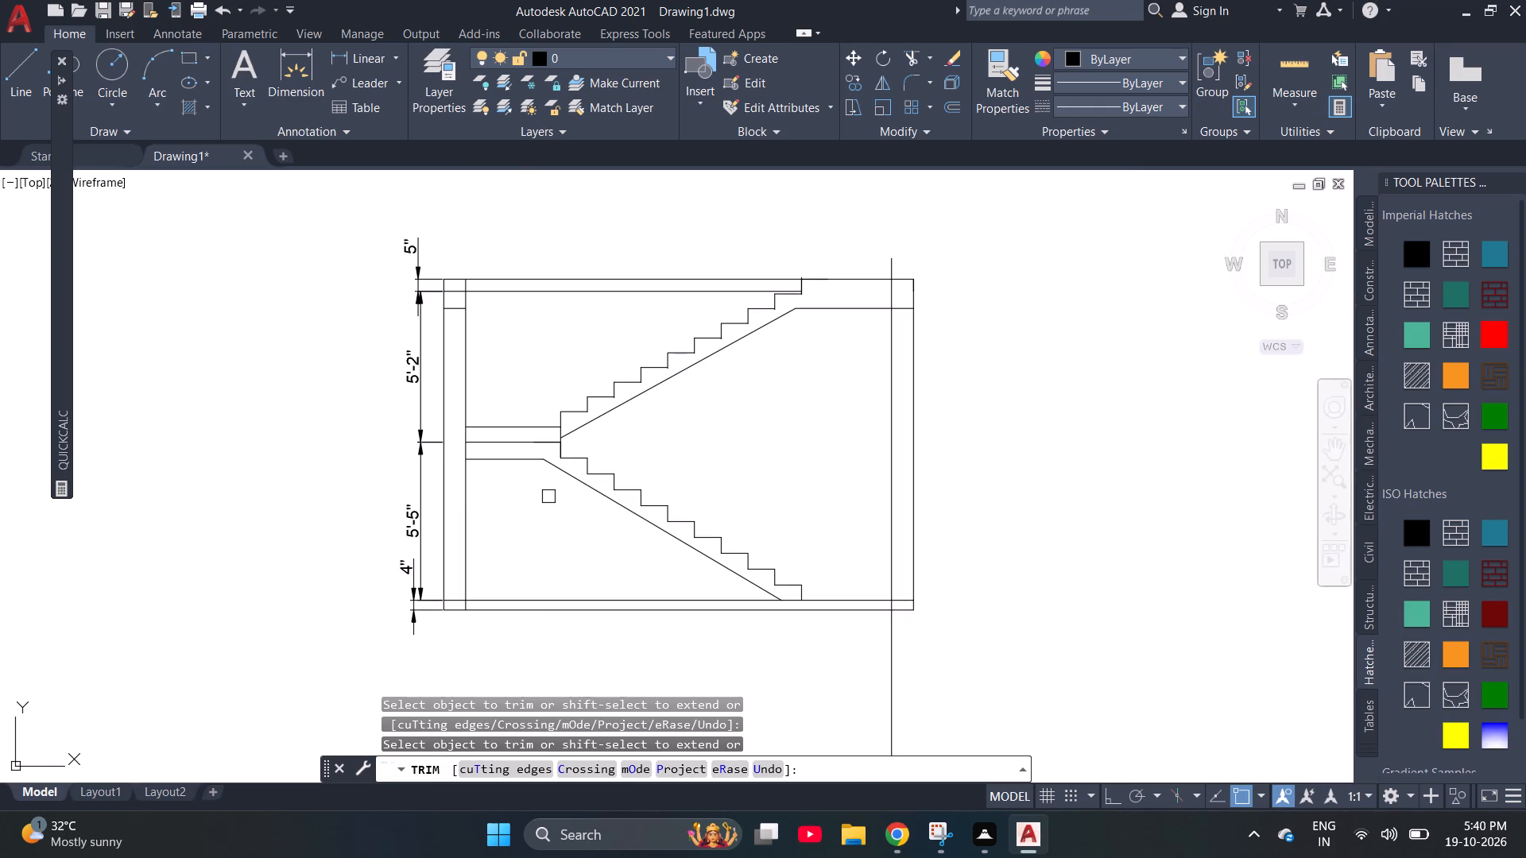
pyautogui.click(899, 266)
pyautogui.click(888, 267)
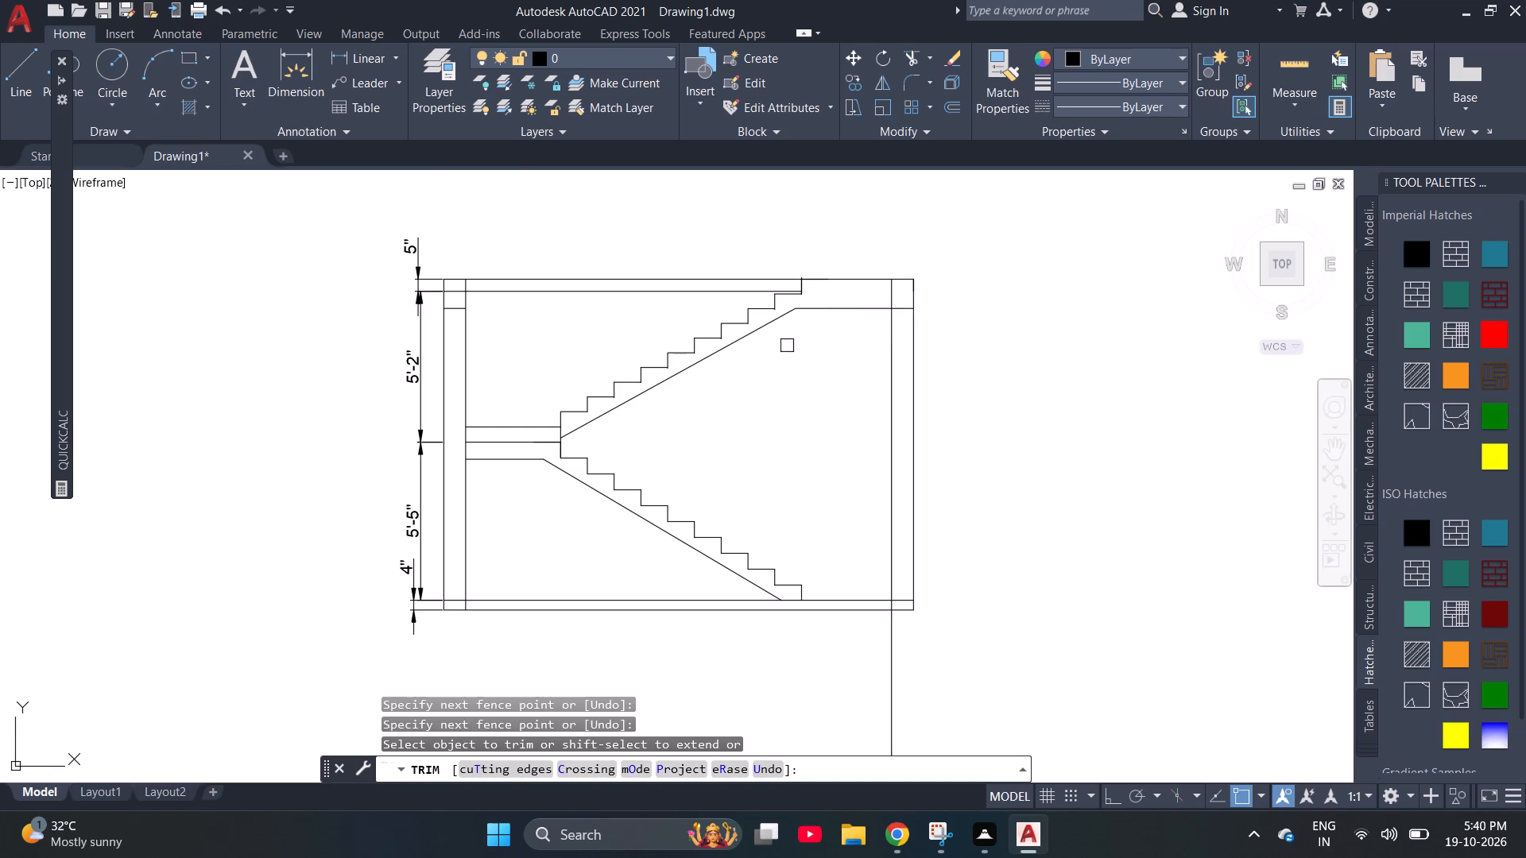
pyautogui.scroll(2, 808, 305)
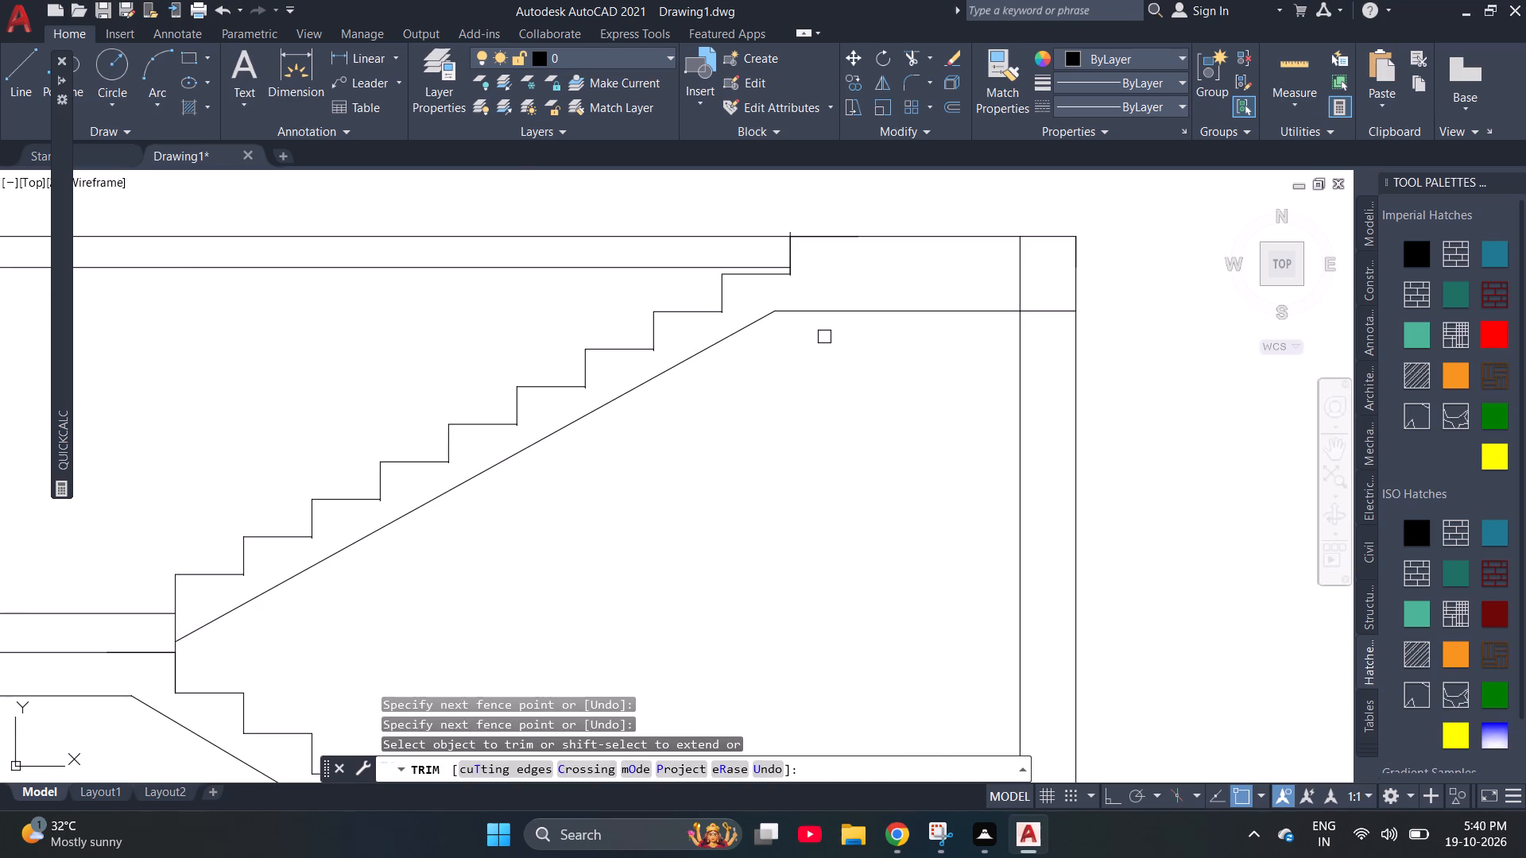
pyautogui.scroll(-3, 824, 342)
pyautogui.press('Escape')
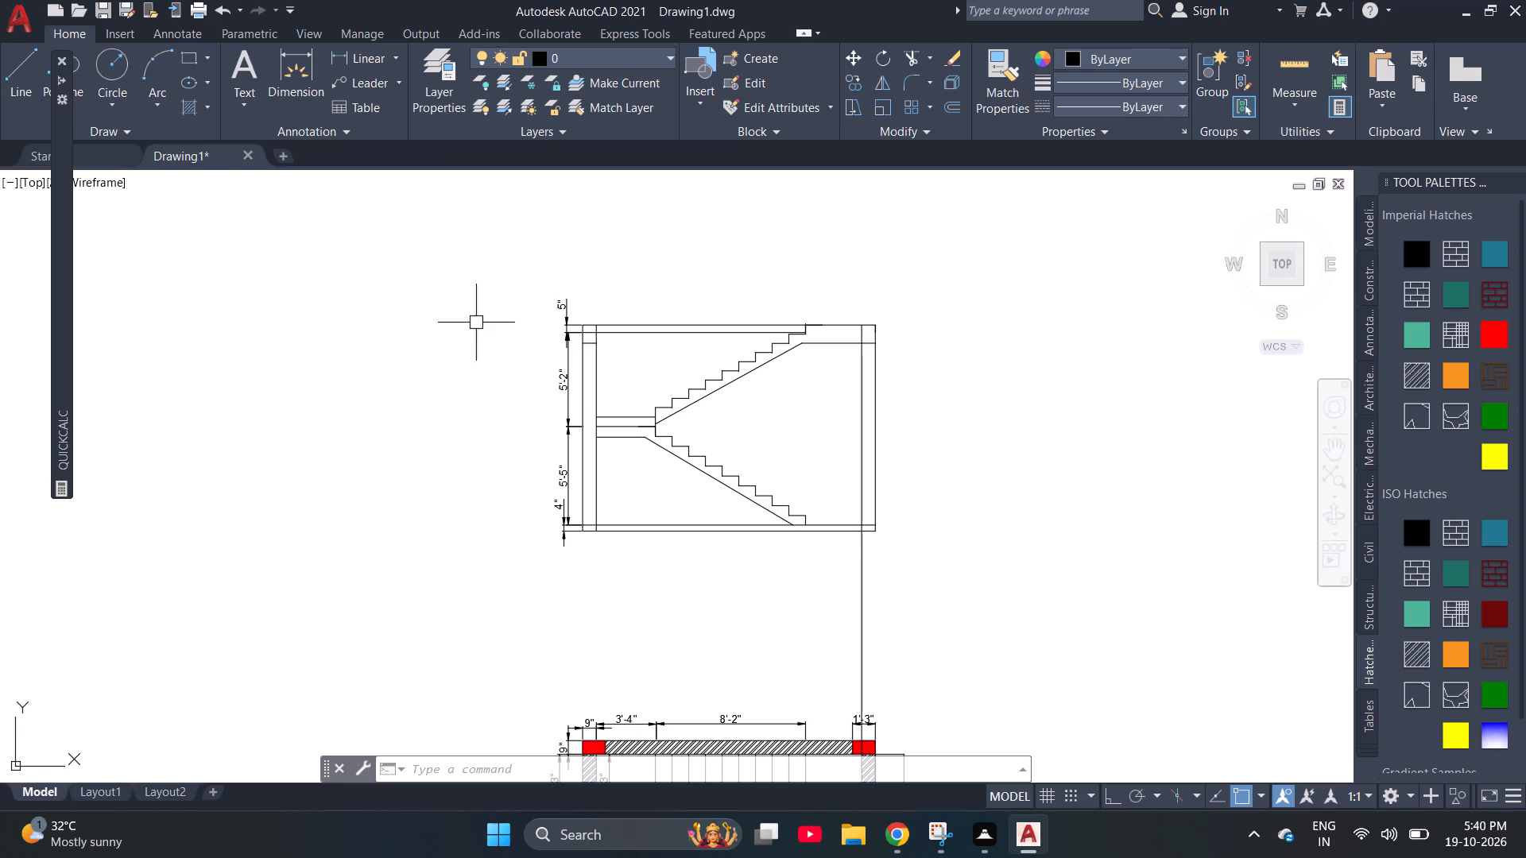
# Trim the top slab's underside line where it crosses the beam in the left wall.
pyautogui.scroll(3, 608, 316)
pyautogui.press('Escape')
pyautogui.write('TR')
pyautogui.press('space')
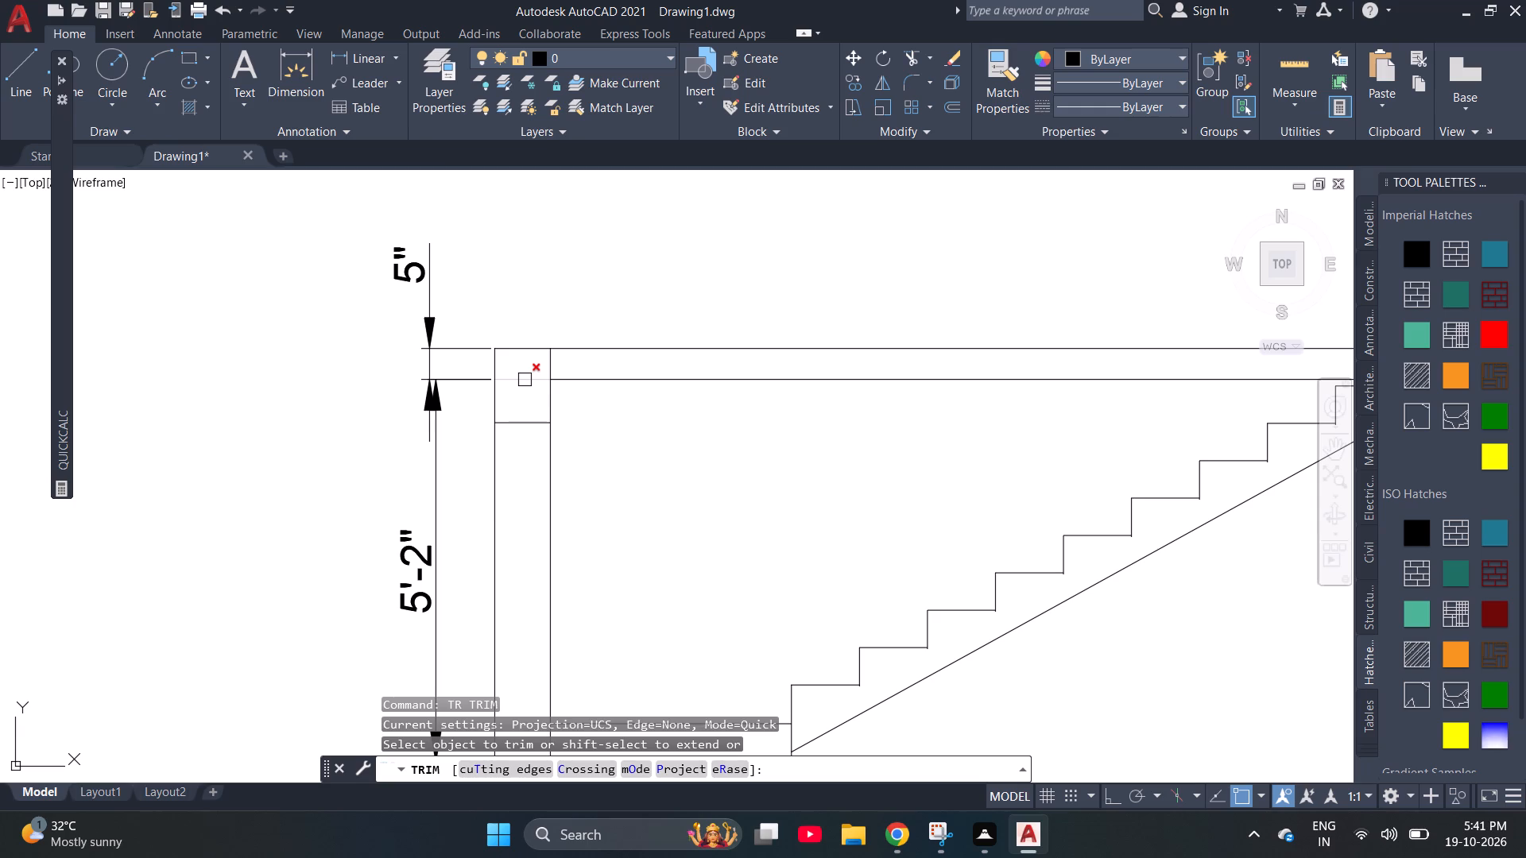
pyautogui.click(525, 380)
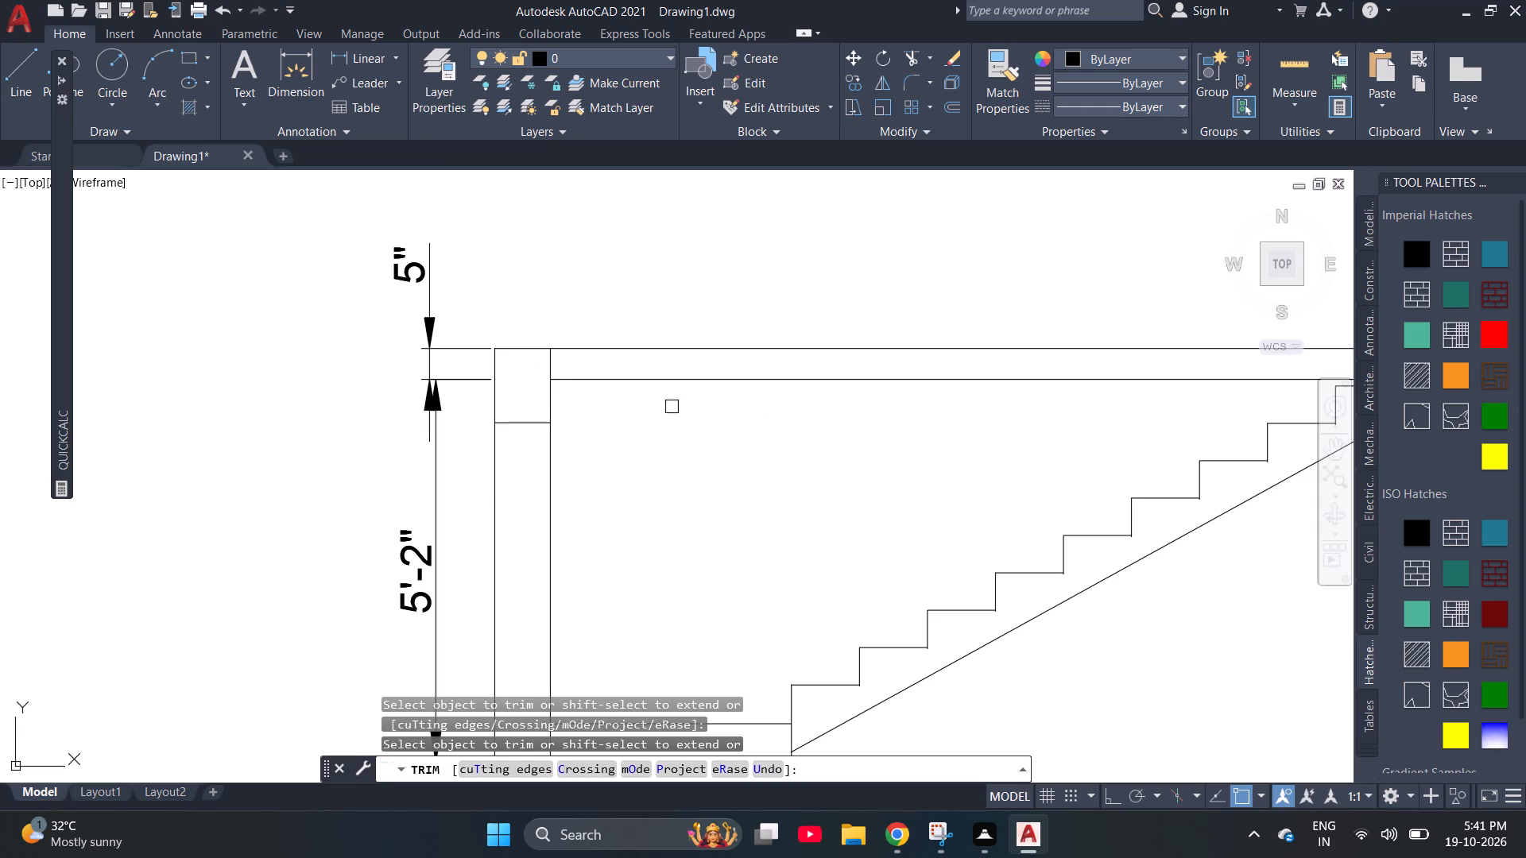
pyautogui.scroll(-1, 660, 404)
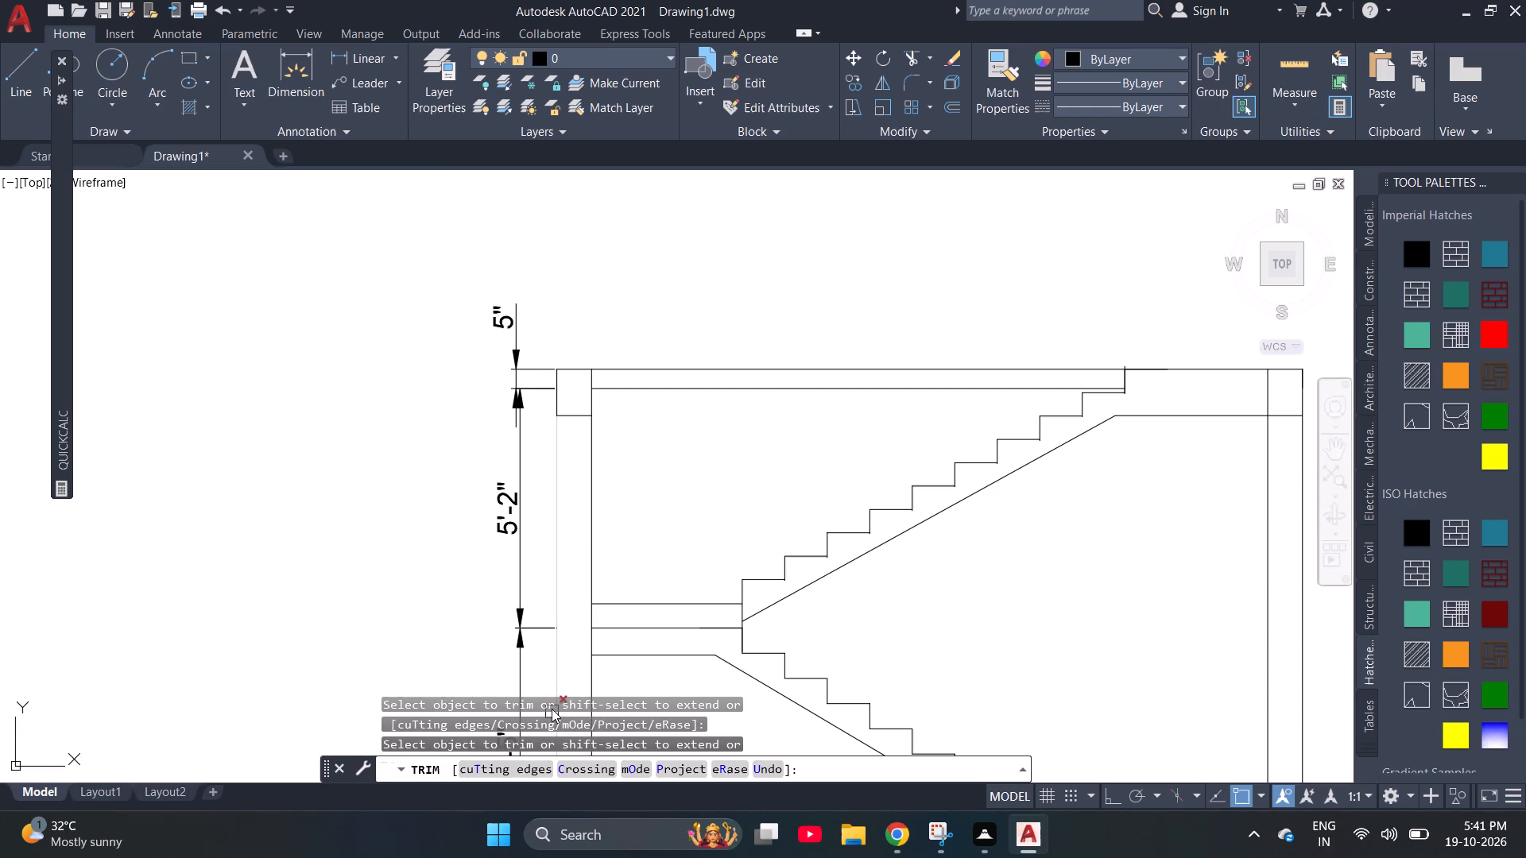
pyautogui.press('Escape')
# Extend the landing's top line across the left wall to its outer face.
pyautogui.scroll(-1, 552, 577)
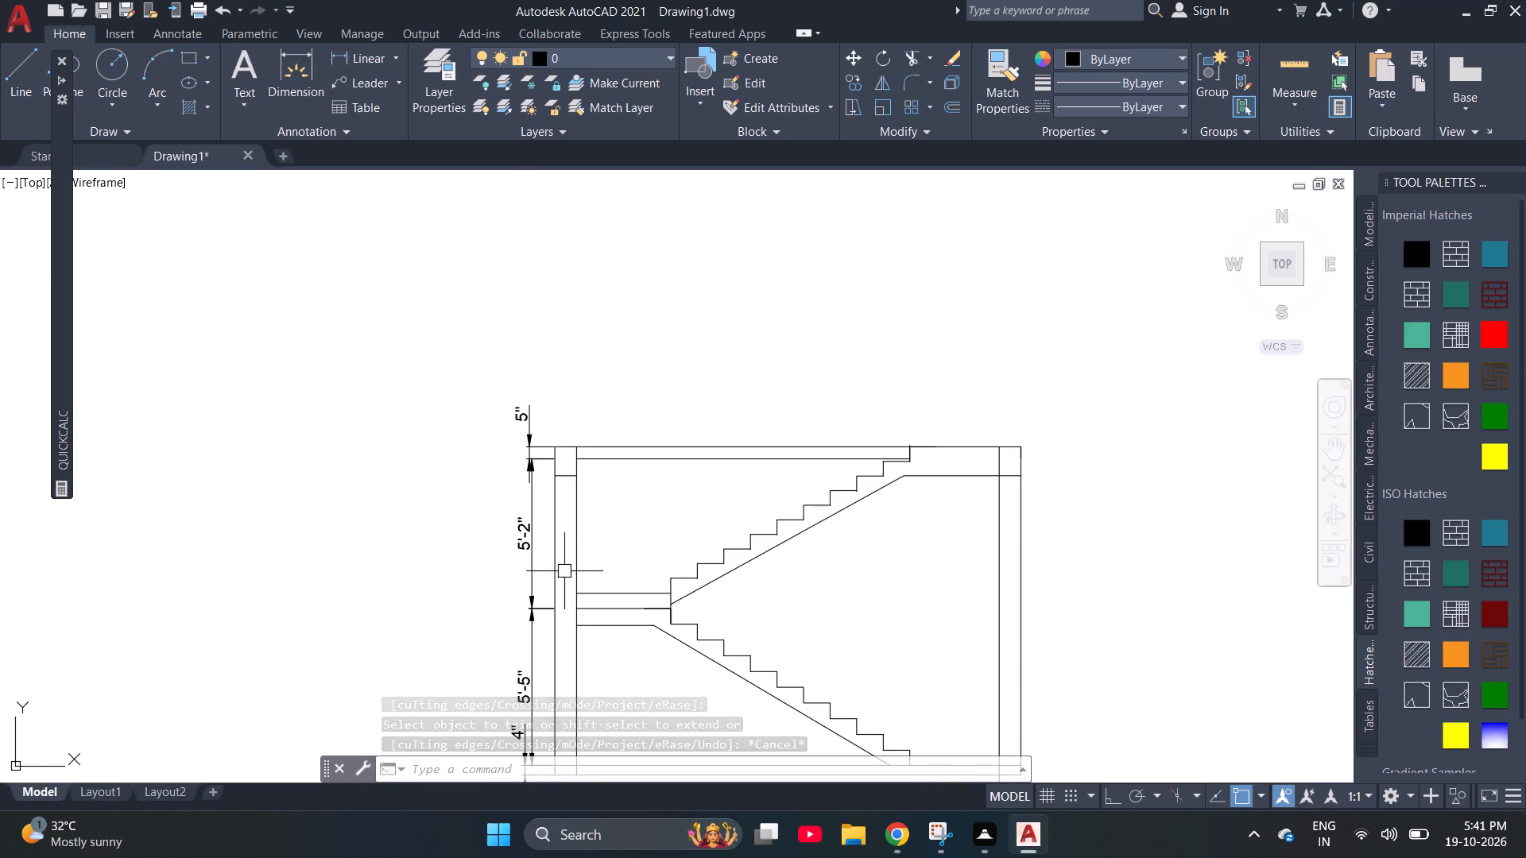
pyautogui.press('`')
pyautogui.press('Escape')
pyautogui.scroll(2, 535, 657)
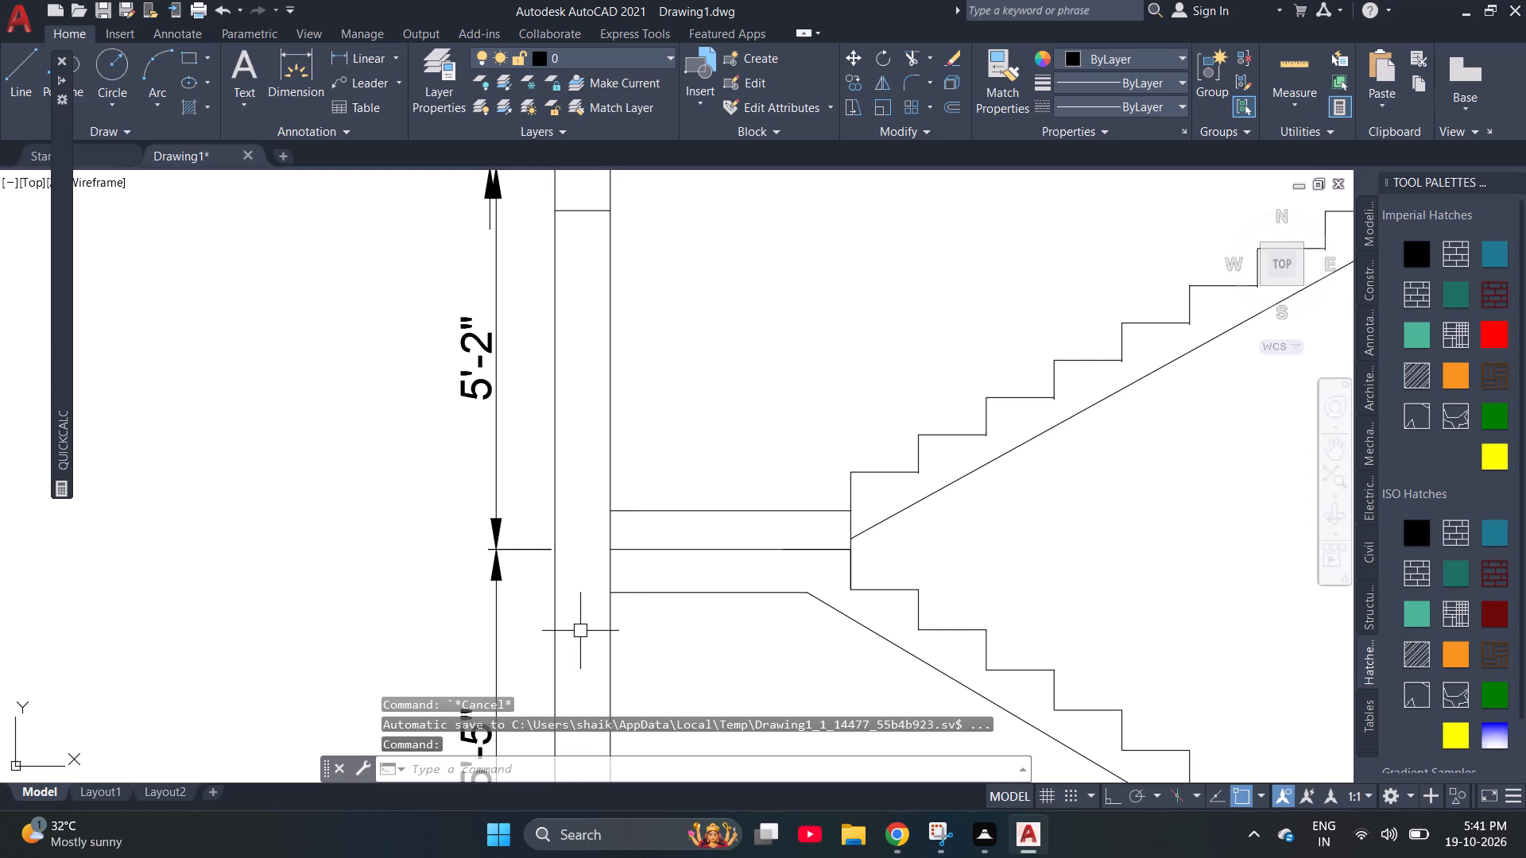
pyautogui.write('EX')
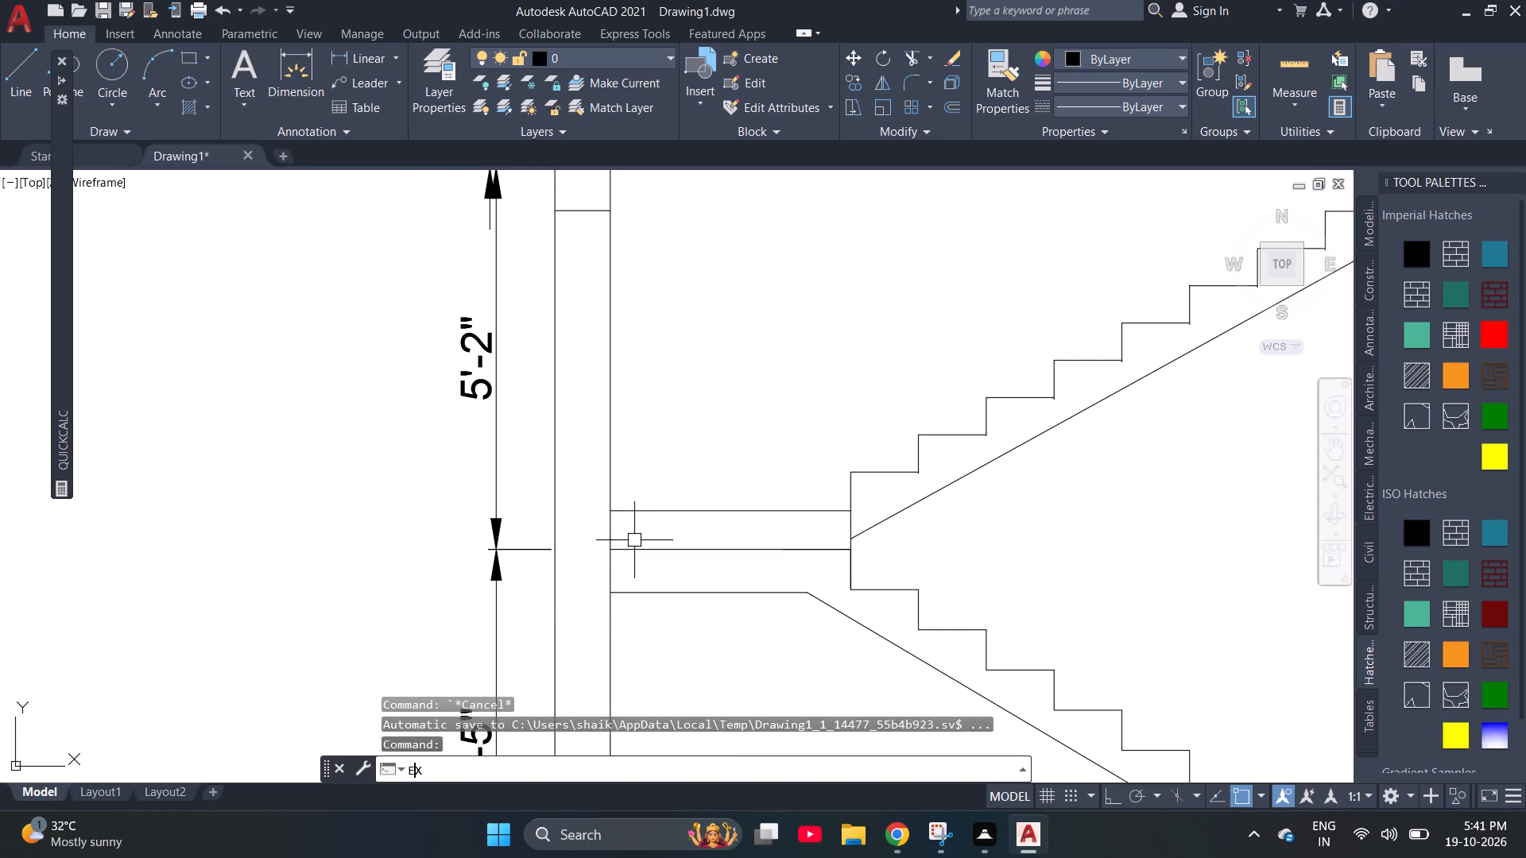
pyautogui.press('space')
pyautogui.click(648, 516)
pyautogui.press('Escape')
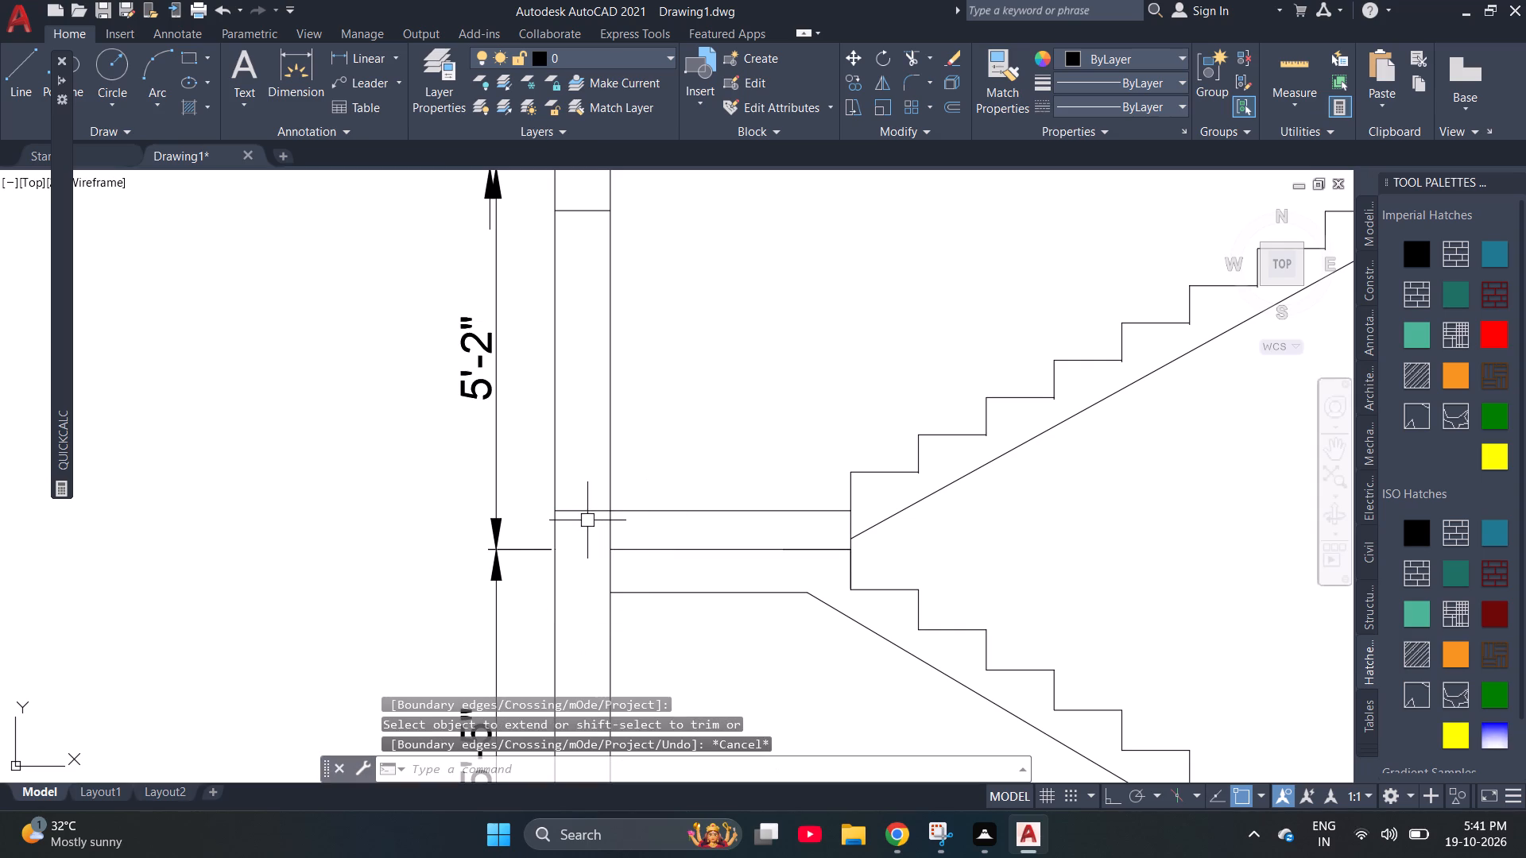
# Offset the extended landing top line 1'3" downward for the landing beam's bottom.
pyautogui.press('o')
pyautogui.press('Return')
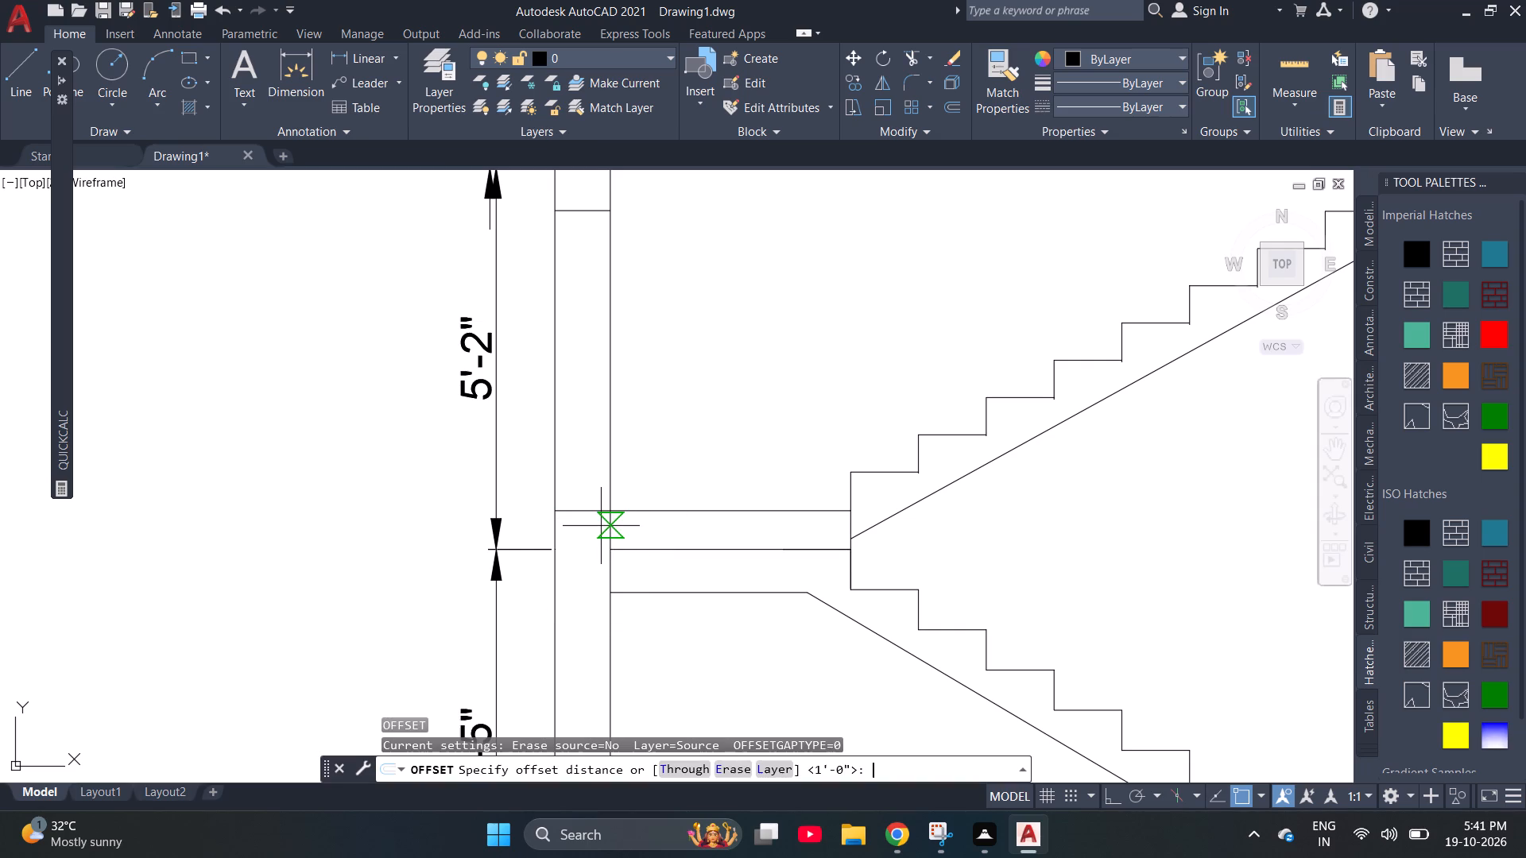
pyautogui.press('1')
pyautogui.write("'3")
pyautogui.hotkey('shift', '"')
pyautogui.press('Return')
pyautogui.click(592, 510)
pyautogui.click(575, 598)
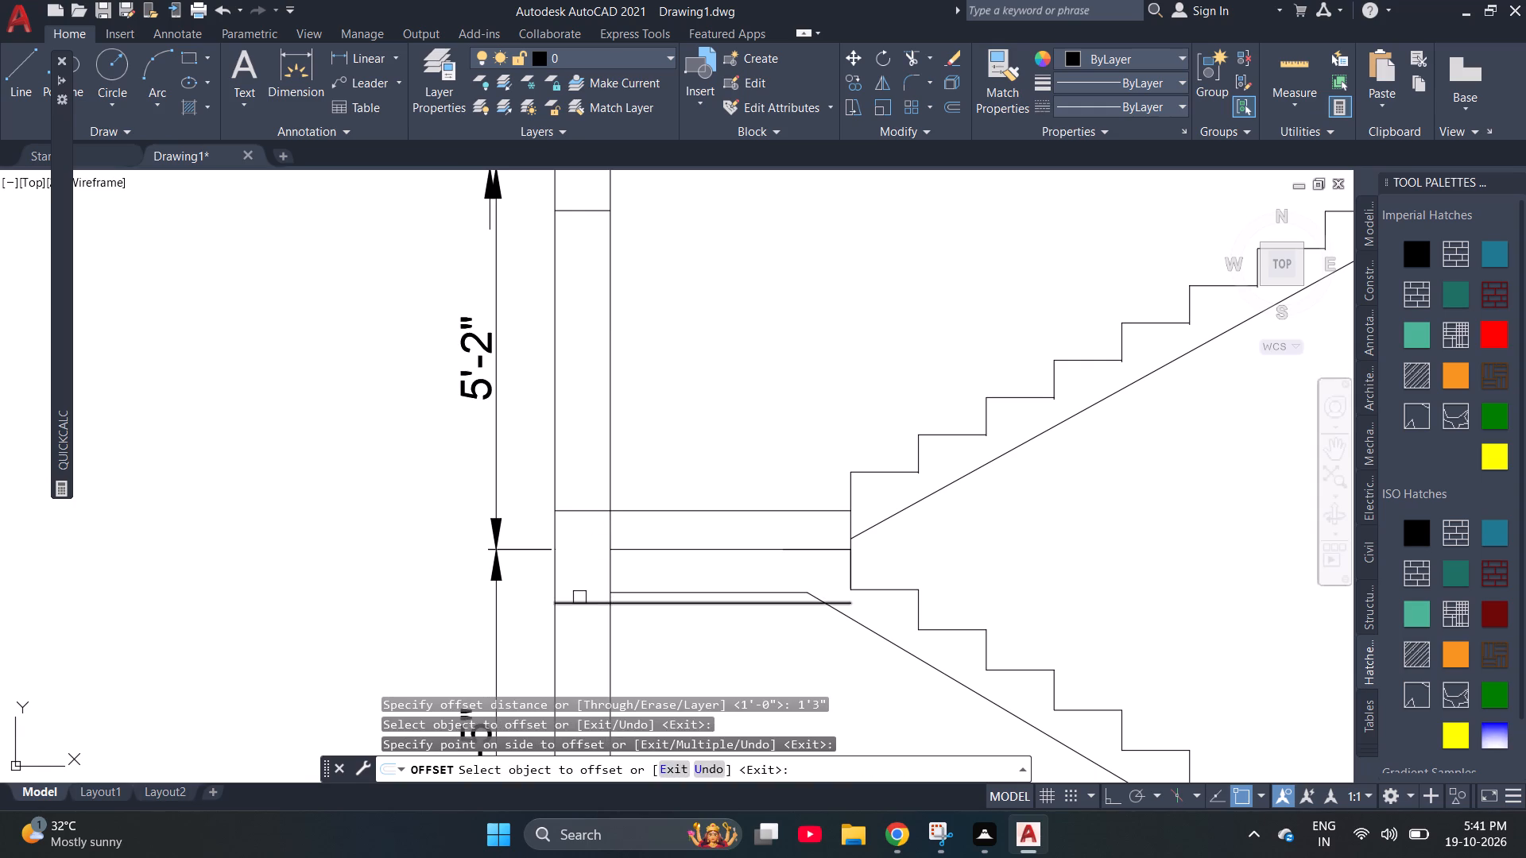
pyautogui.press('Escape')
# Trim the new offset line outside the left wall, removing the remnant beneath the lower flight, so only the landing beam's bottom remains.
pyautogui.write('TR')
pyautogui.press('space')
pyautogui.click(637, 609)
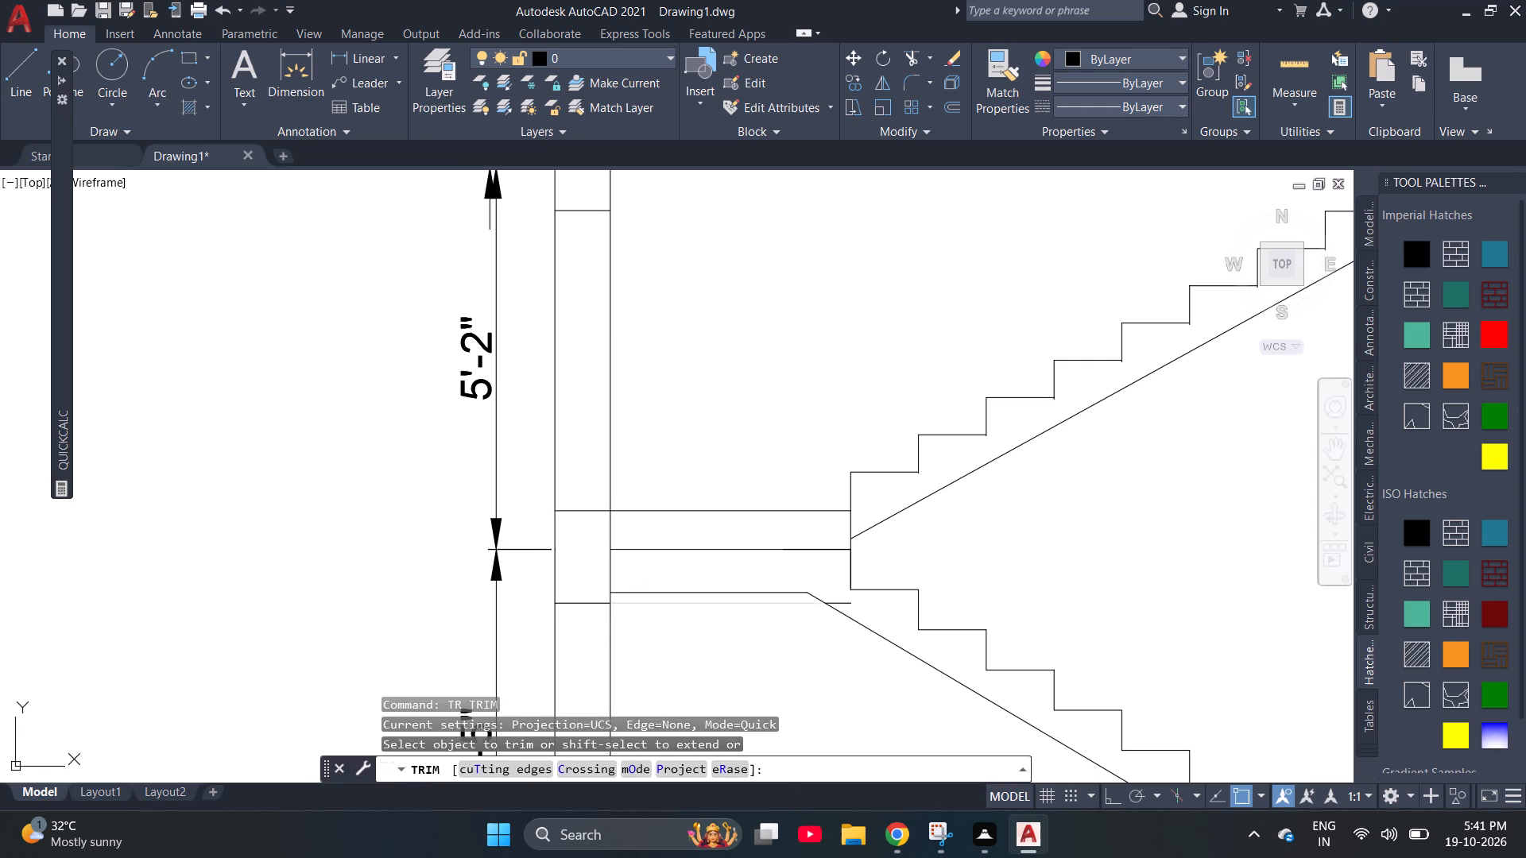
pyautogui.scroll(3, 855, 608)
pyautogui.click(801, 594)
pyautogui.scroll(-5, 726, 412)
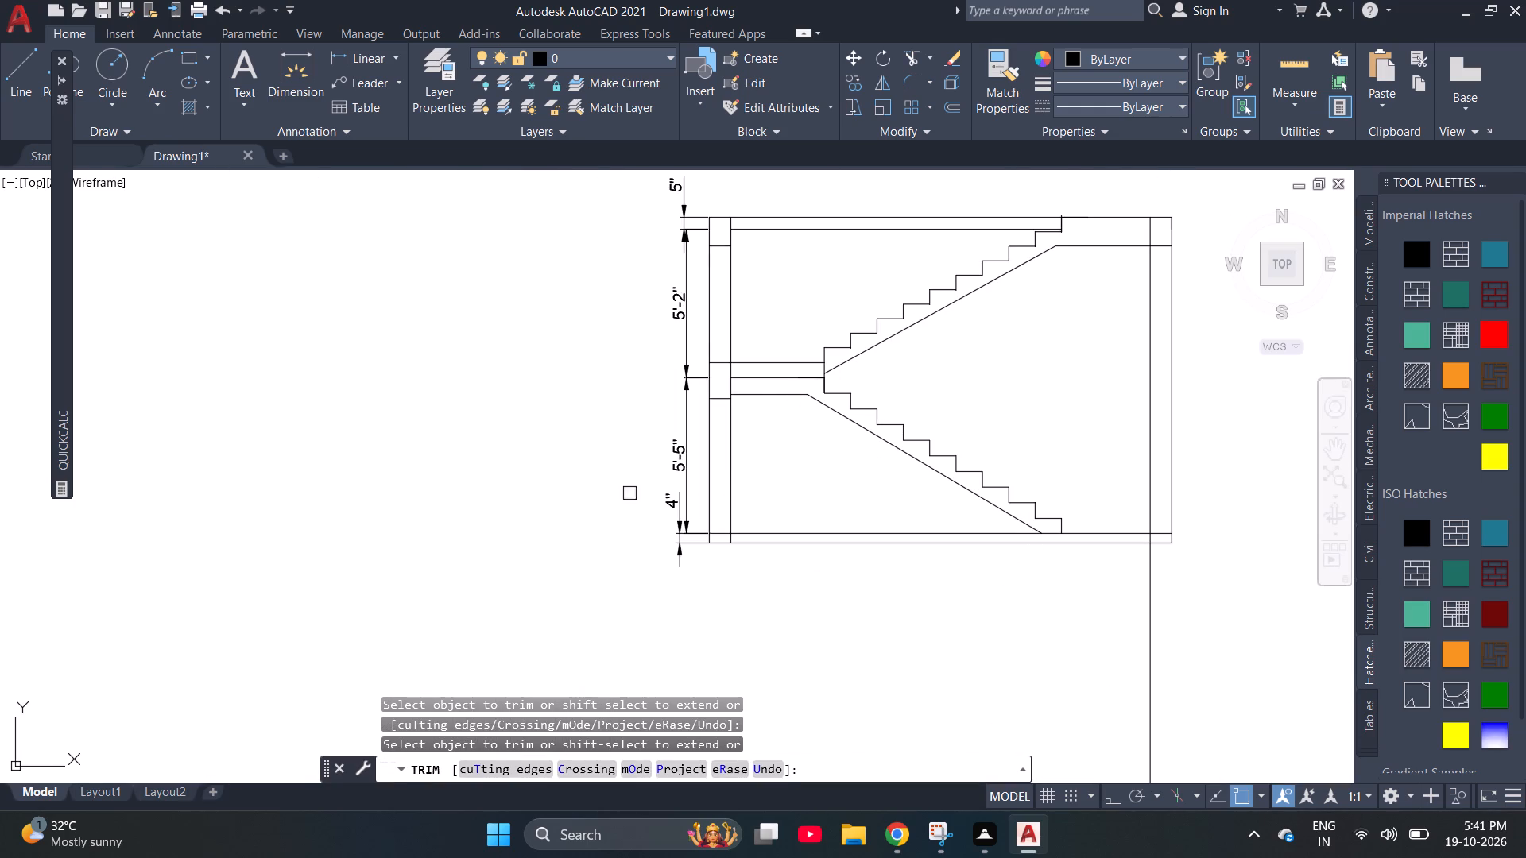
pyautogui.scroll(-1, 629, 493)
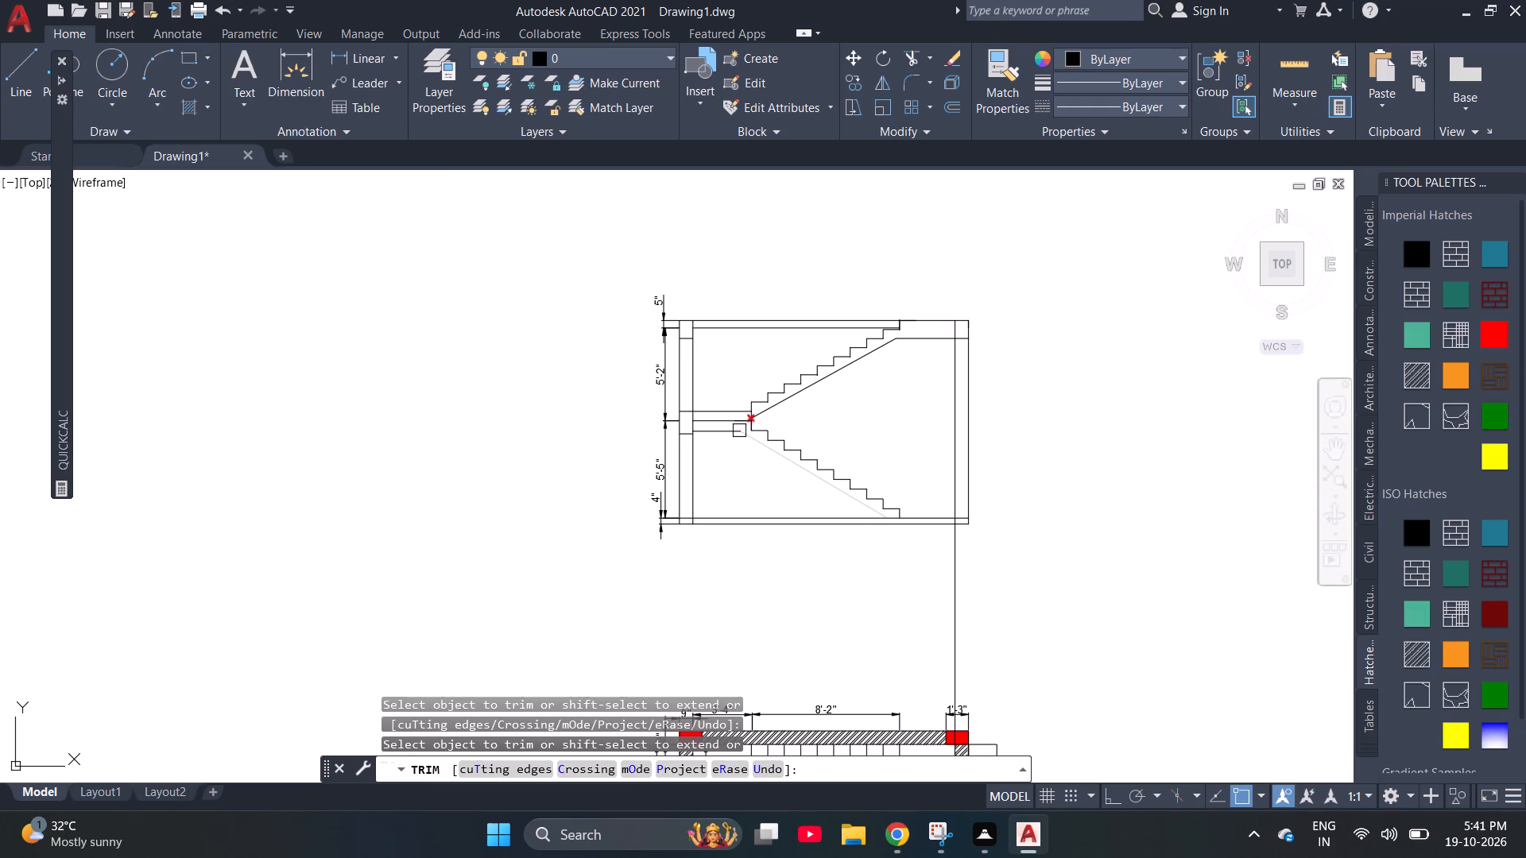
pyautogui.press('Escape')
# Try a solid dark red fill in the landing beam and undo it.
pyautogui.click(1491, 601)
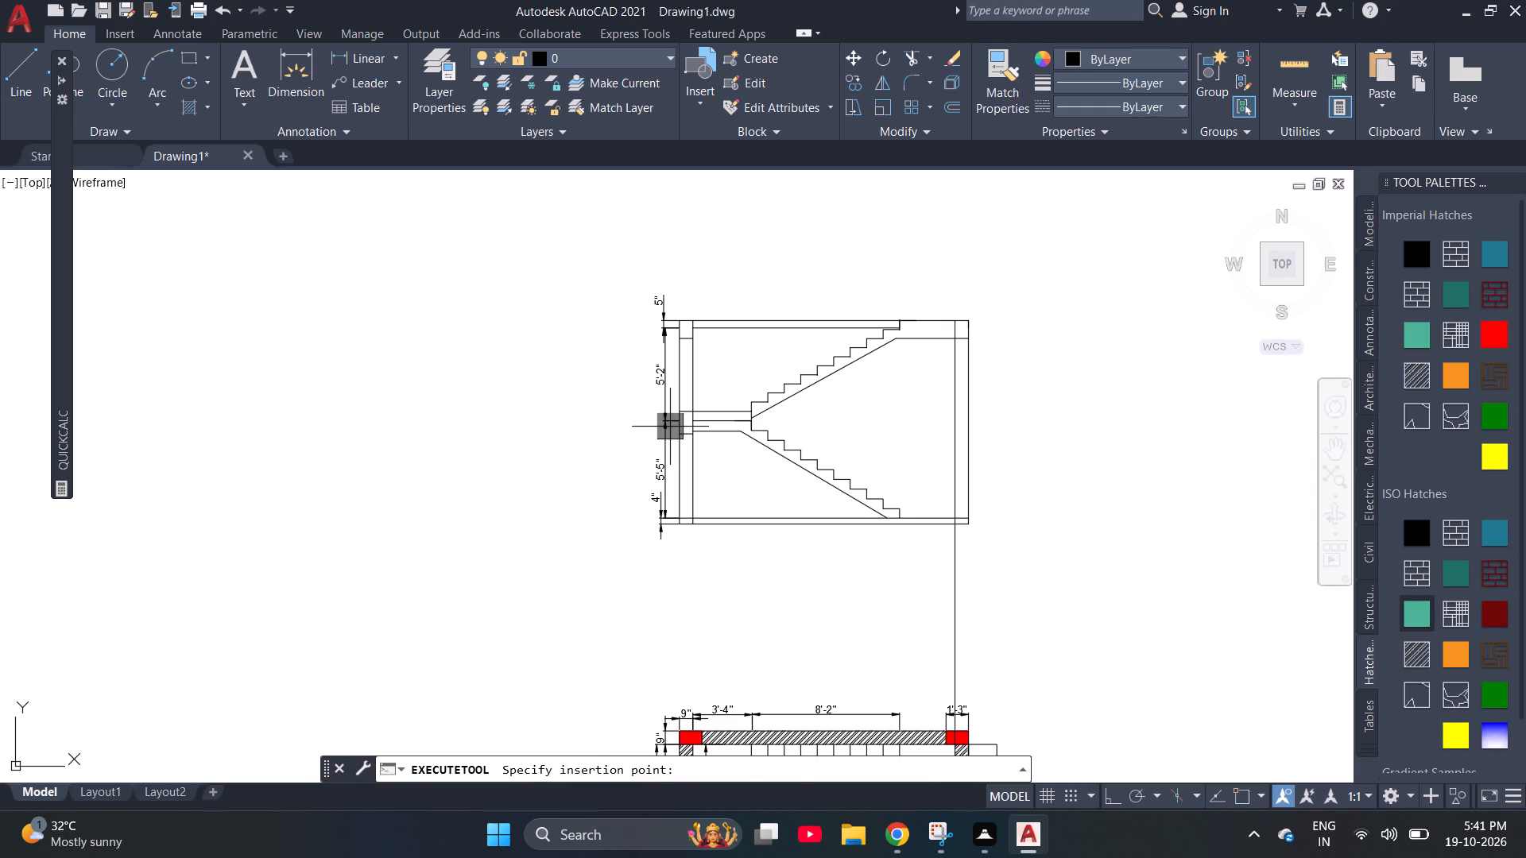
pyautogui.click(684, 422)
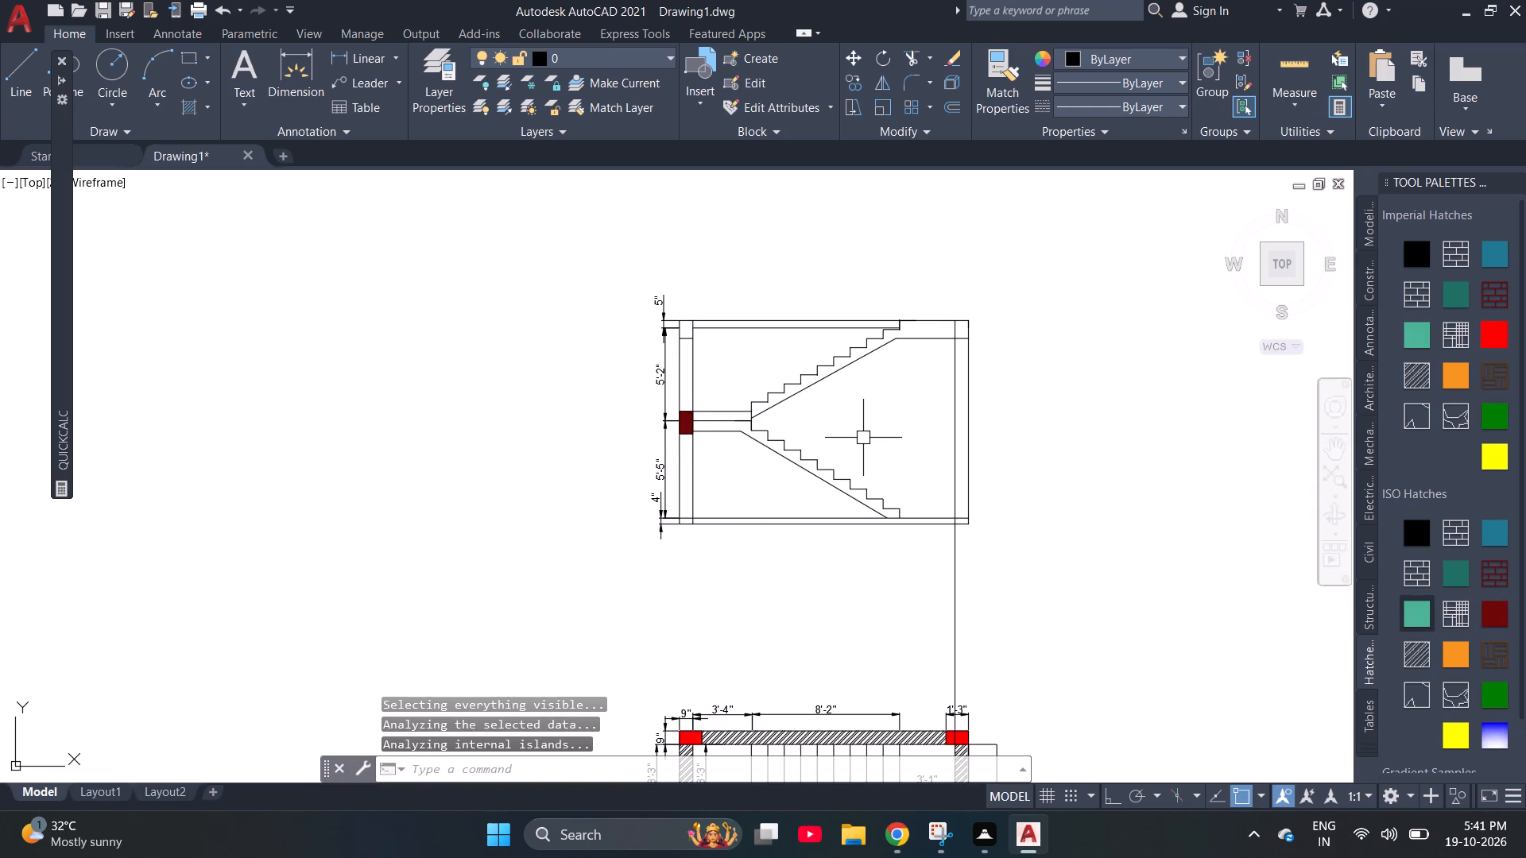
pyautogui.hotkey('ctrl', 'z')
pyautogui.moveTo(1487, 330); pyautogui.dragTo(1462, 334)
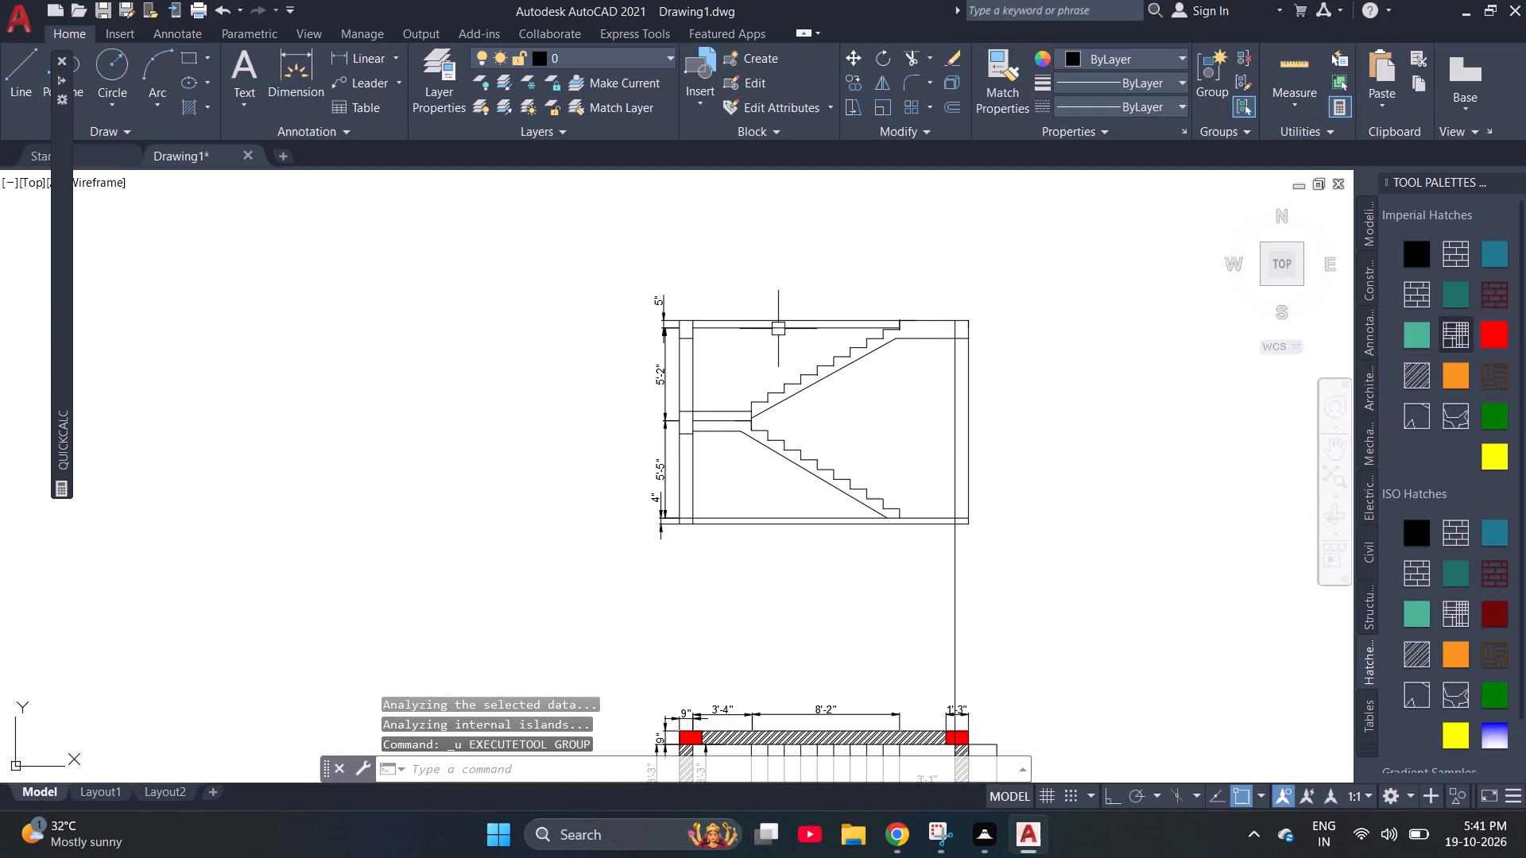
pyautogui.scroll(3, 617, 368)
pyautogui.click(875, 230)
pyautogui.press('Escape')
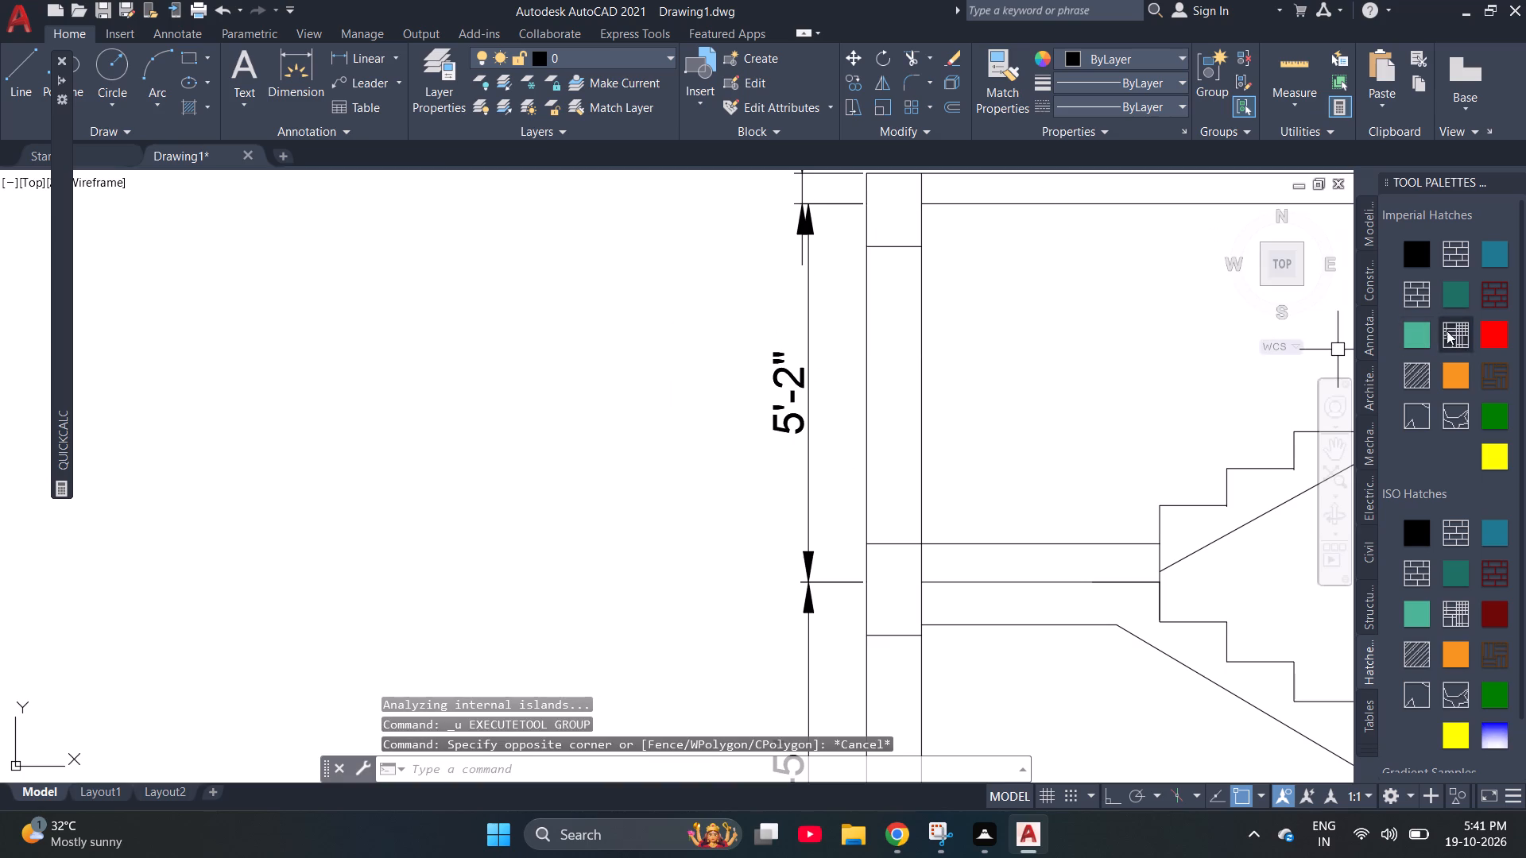
# Fill the left wall's top slab beam and landing beam with the solid bright red hatch.
pyautogui.click(1494, 330)
pyautogui.click(916, 206)
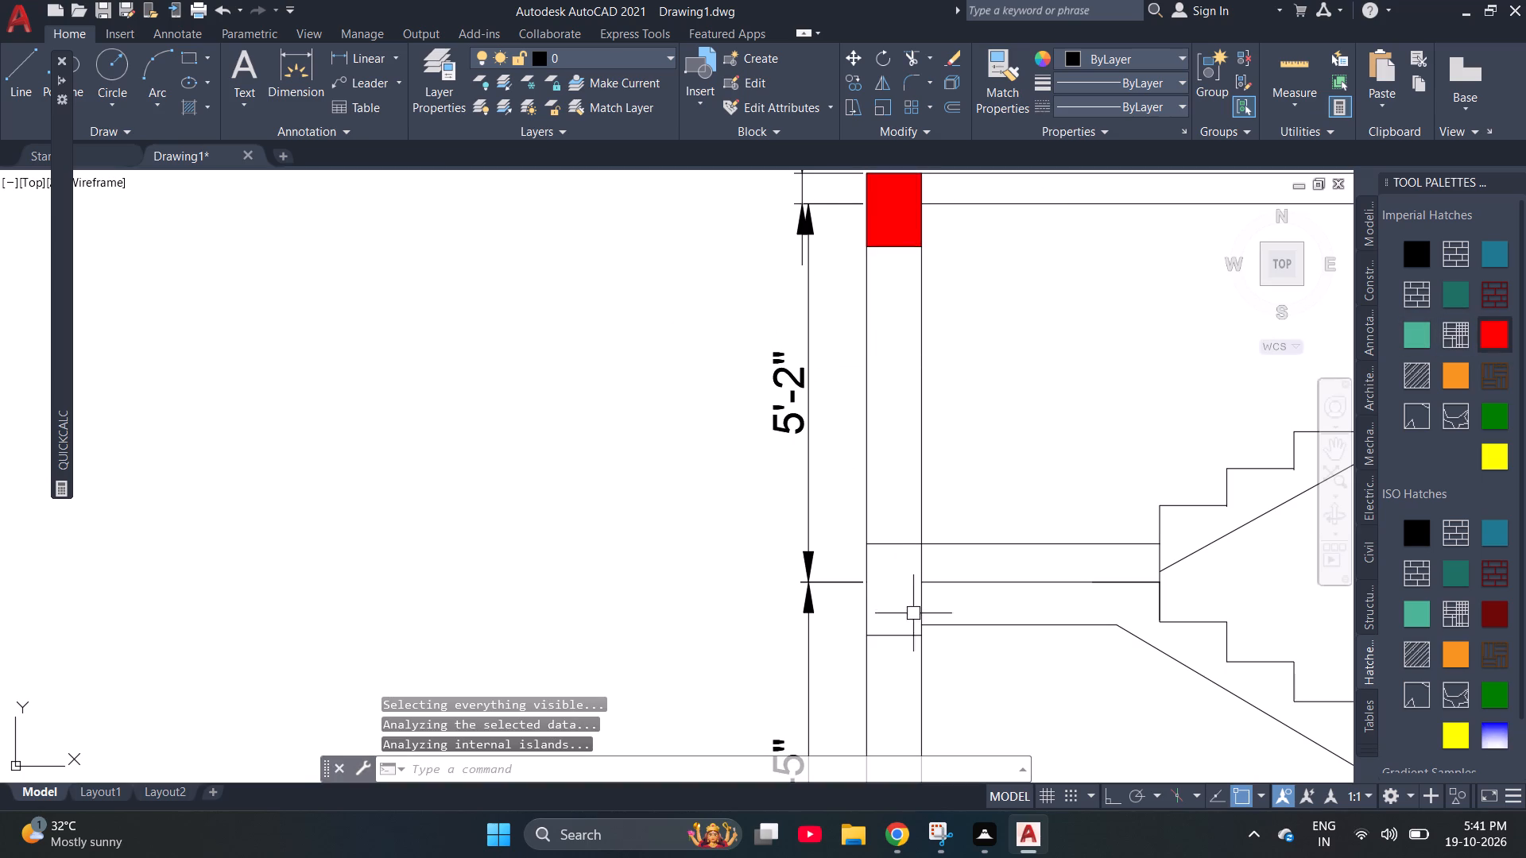
pyautogui.click(1500, 331)
pyautogui.click(900, 599)
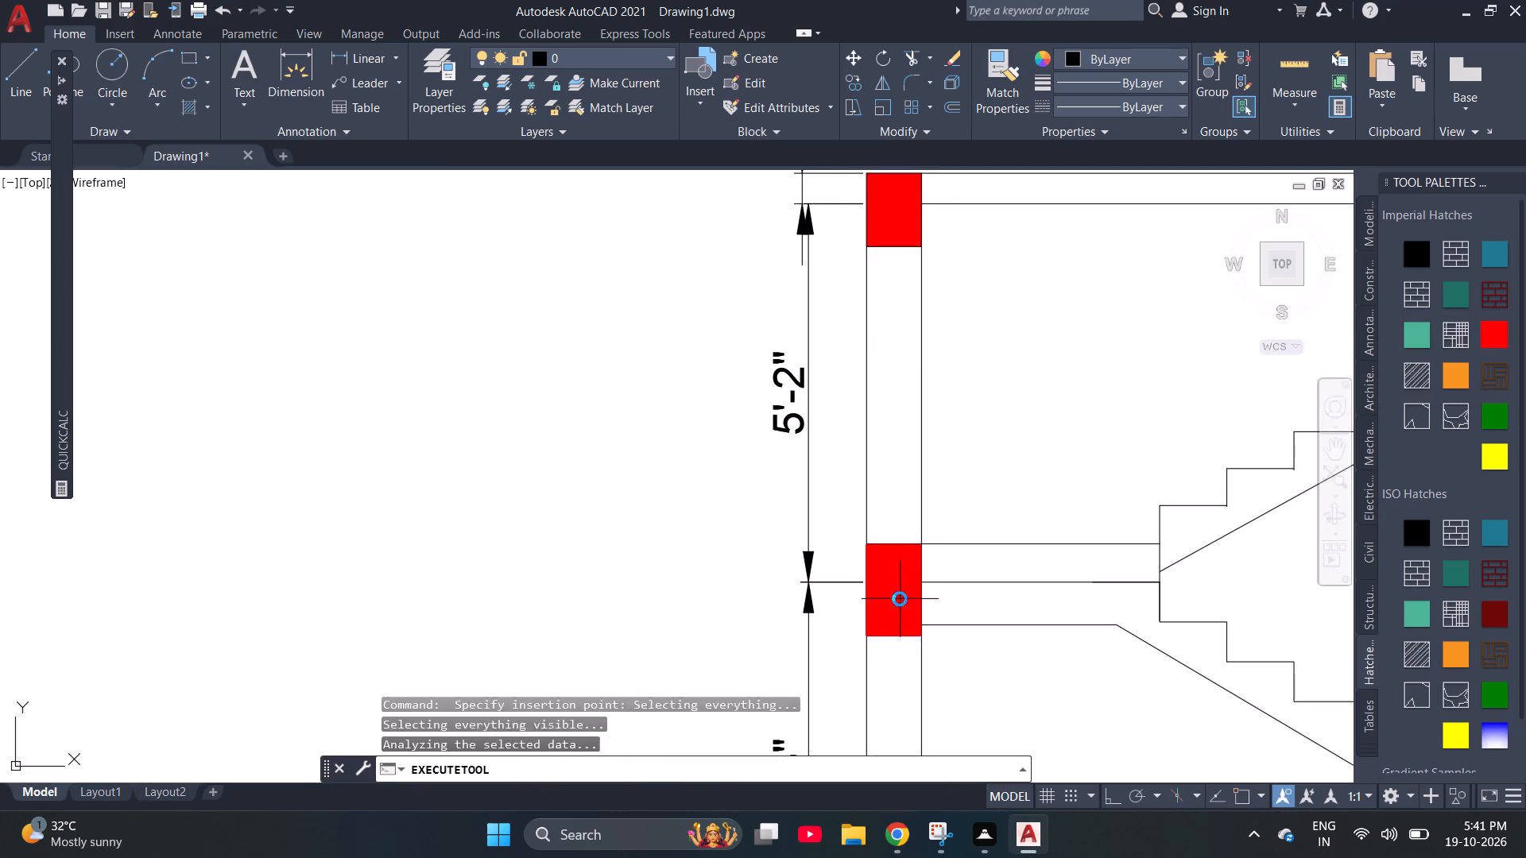
pyautogui.scroll(-2, 452, 524)
pyautogui.press('Escape')
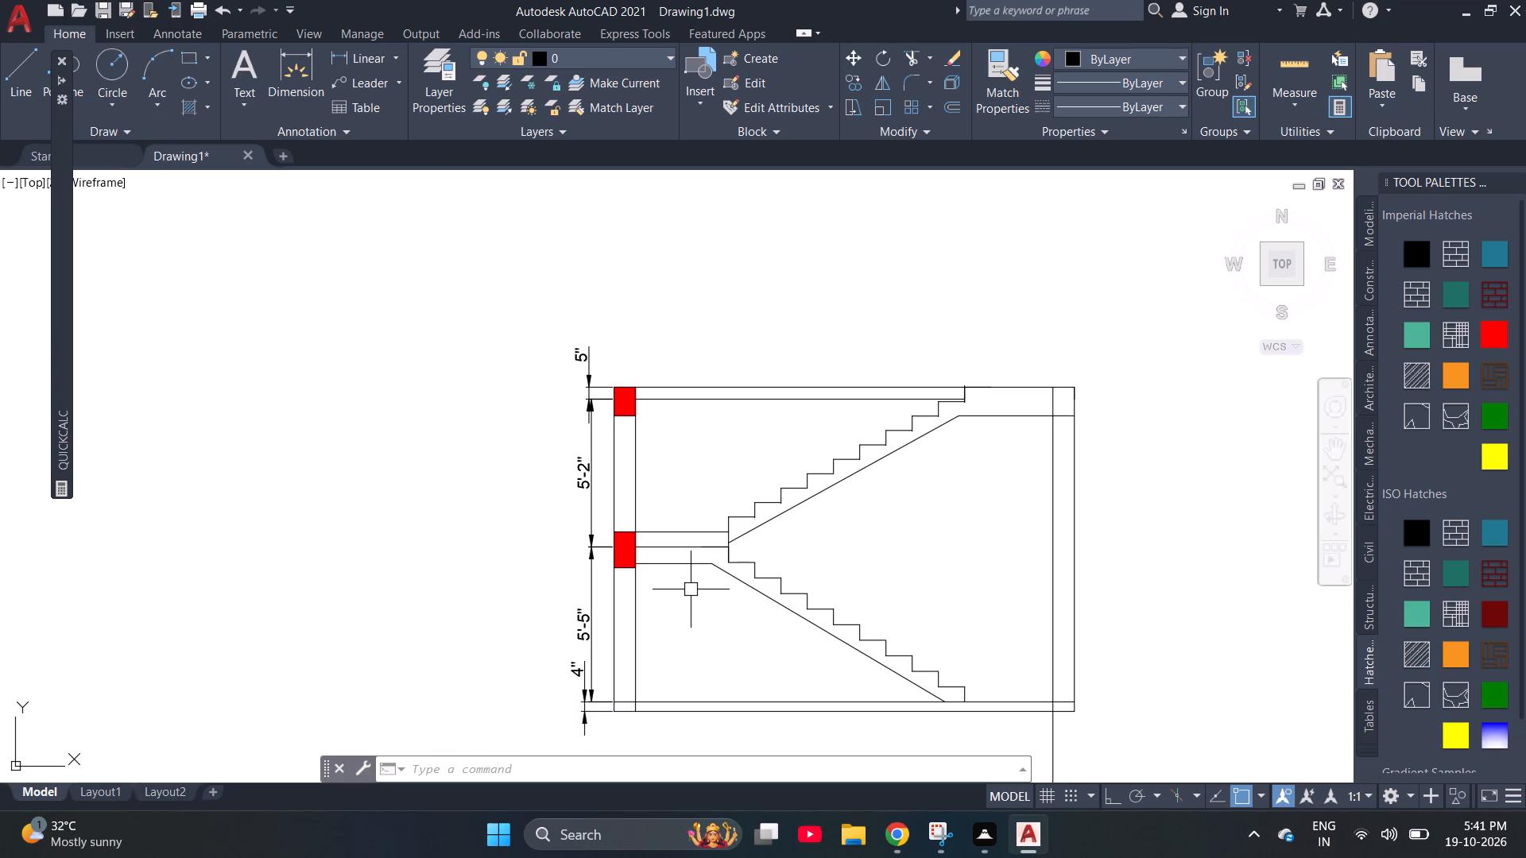
pyautogui.press('Escape')
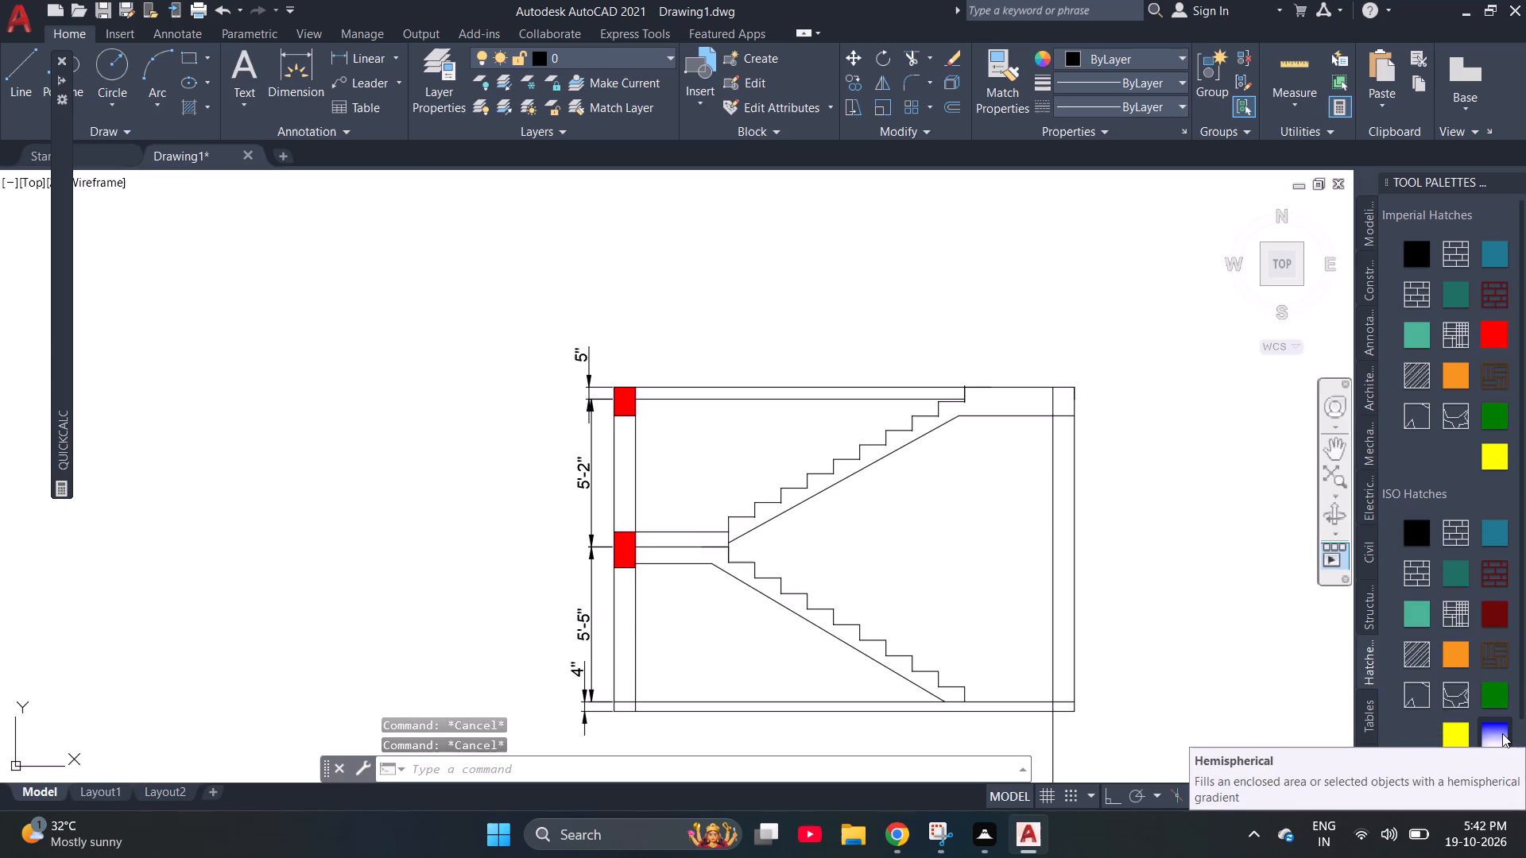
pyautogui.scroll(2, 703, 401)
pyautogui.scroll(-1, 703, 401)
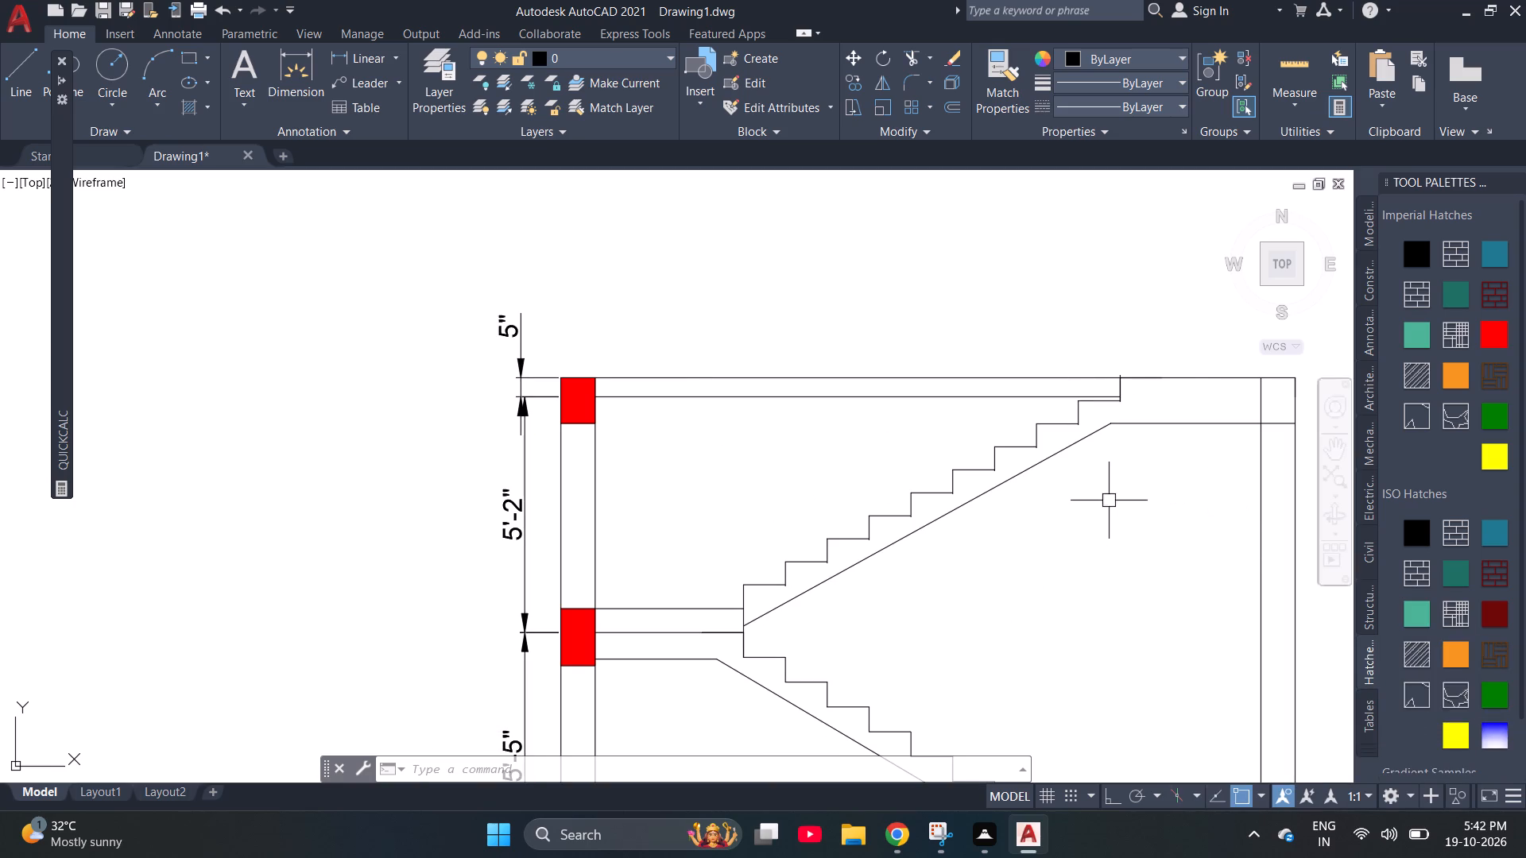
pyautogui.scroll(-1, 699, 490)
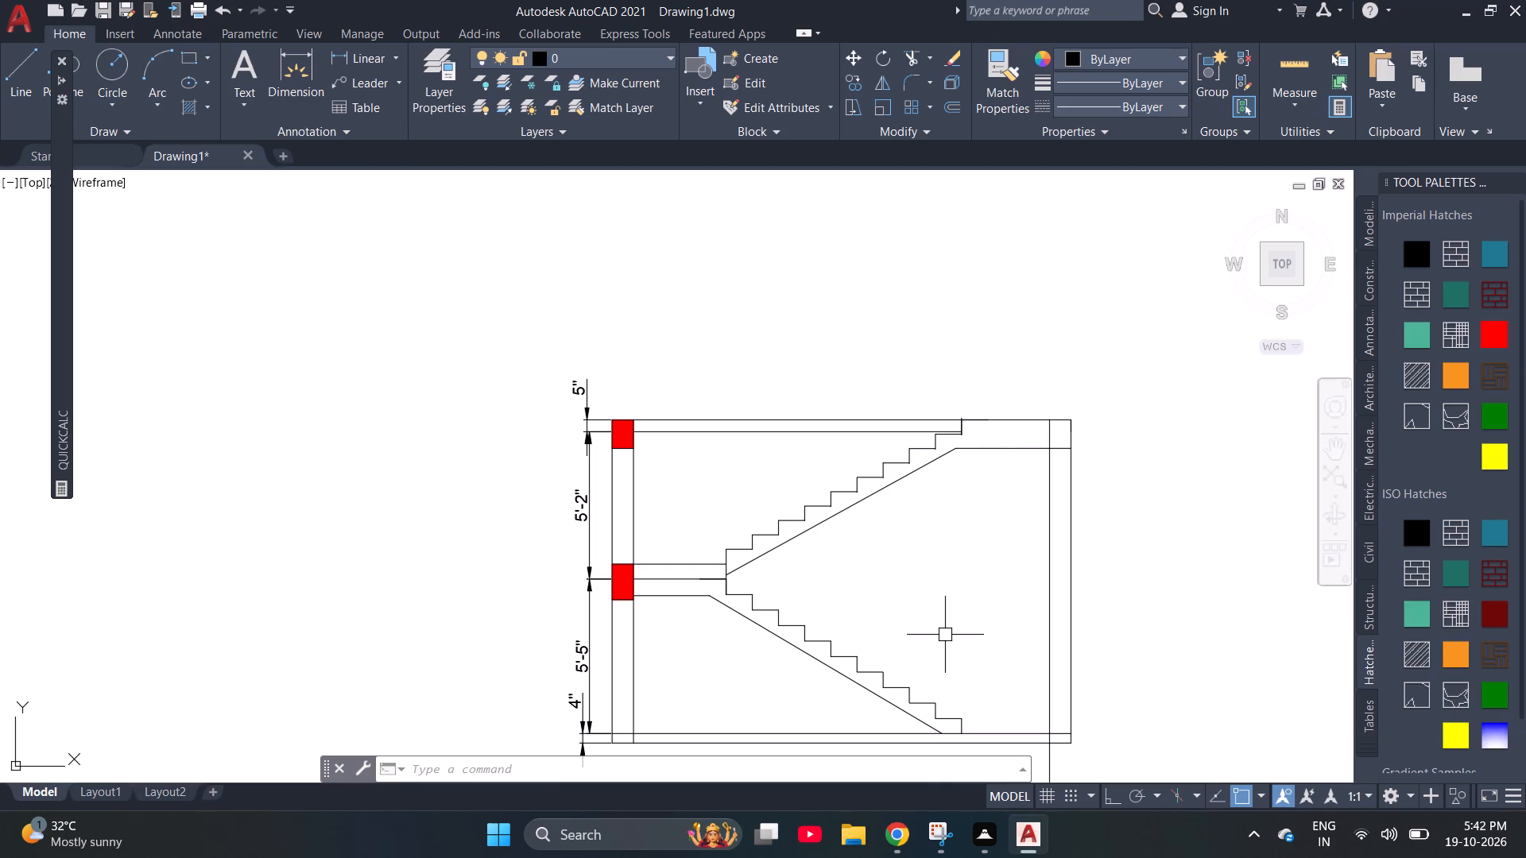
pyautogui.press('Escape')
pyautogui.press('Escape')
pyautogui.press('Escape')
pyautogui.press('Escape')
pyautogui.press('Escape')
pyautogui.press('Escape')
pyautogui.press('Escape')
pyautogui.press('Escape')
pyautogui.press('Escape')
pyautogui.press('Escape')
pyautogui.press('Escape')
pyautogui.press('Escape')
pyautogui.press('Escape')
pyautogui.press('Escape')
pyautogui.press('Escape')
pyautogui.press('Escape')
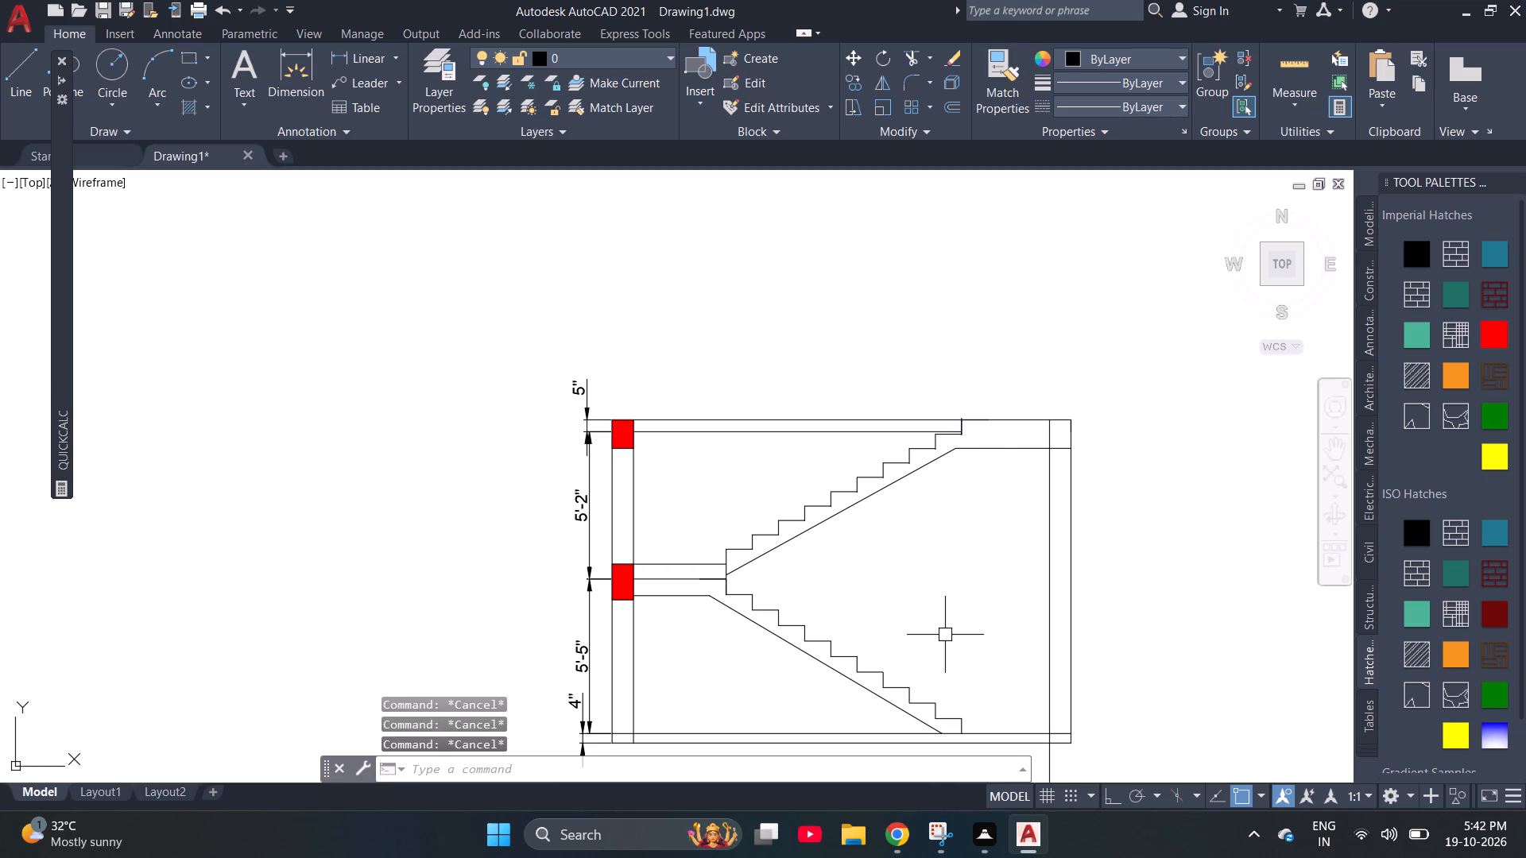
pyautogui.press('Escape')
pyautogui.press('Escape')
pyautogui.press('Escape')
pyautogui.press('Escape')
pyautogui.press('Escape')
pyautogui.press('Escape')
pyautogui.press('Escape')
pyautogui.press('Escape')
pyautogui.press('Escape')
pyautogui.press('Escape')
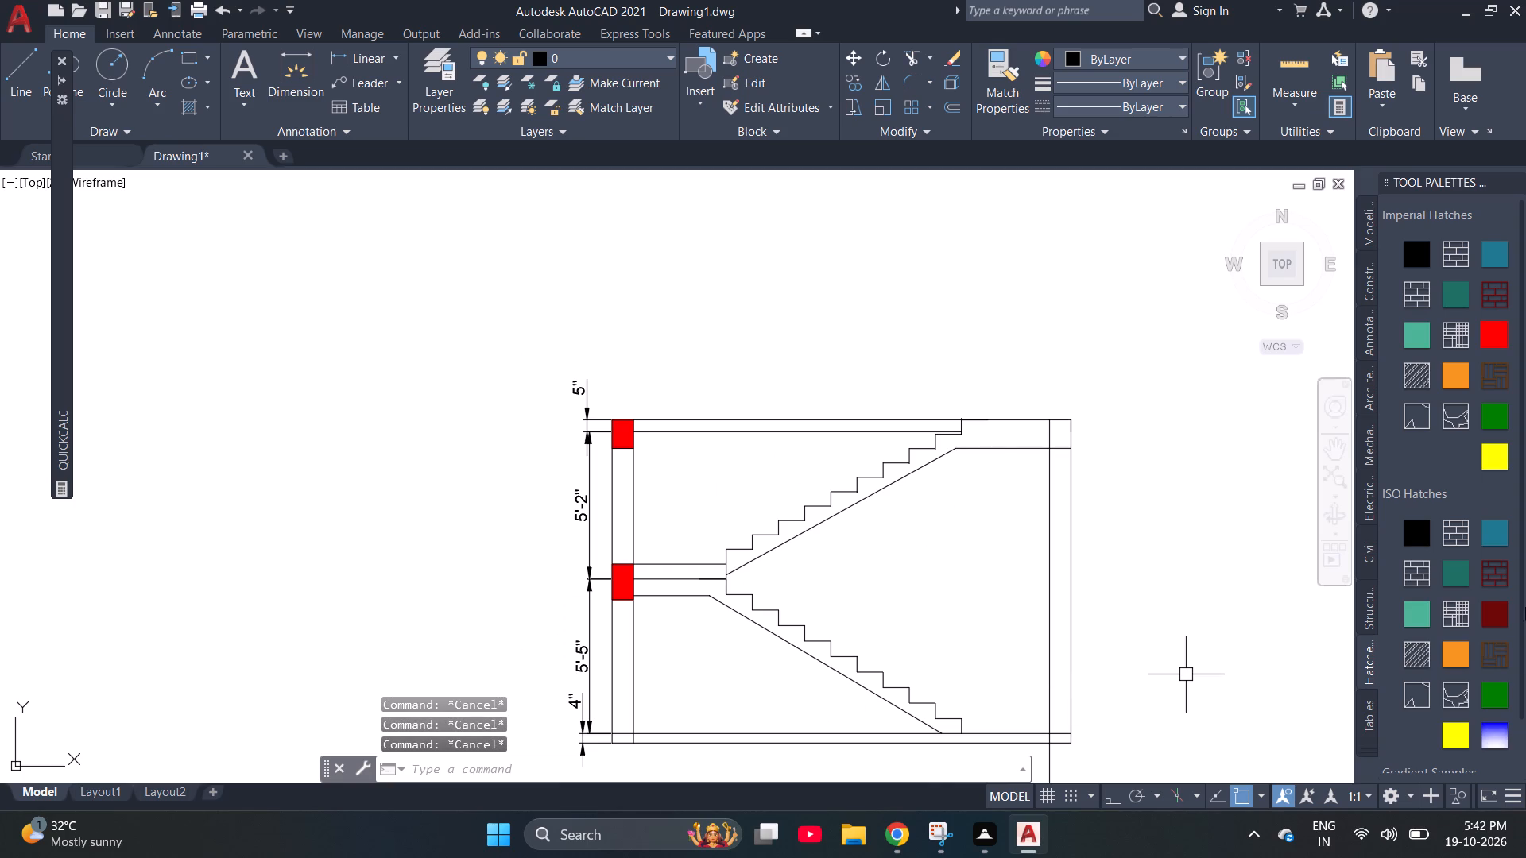
# Hatch the left wall between the top slab beam and the landing beam with the ISO diagonal-line steel pattern.
pyautogui.click(1411, 659)
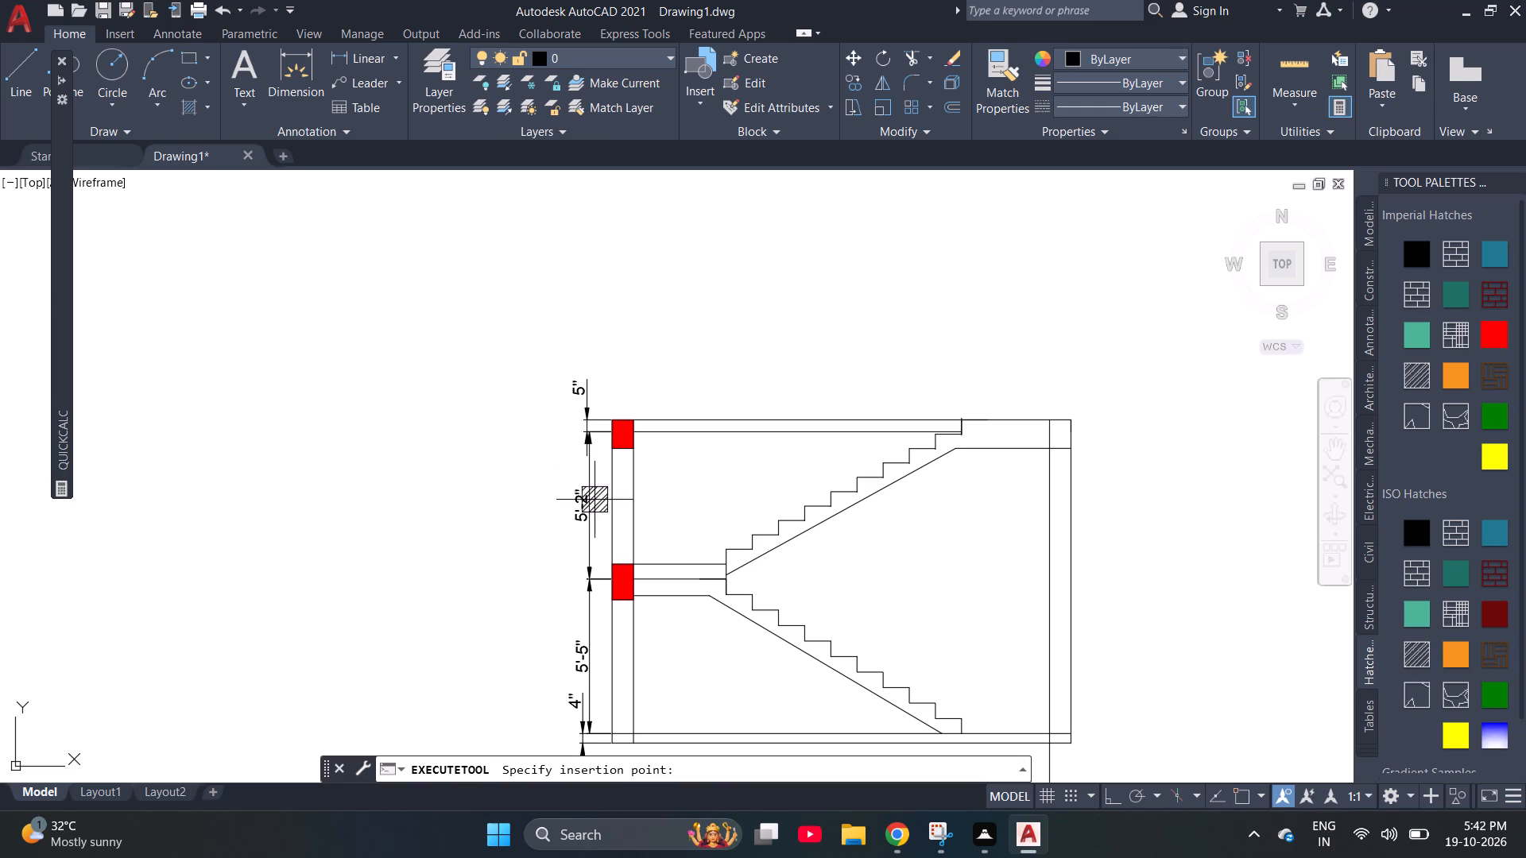
pyautogui.click(633, 487)
pyautogui.press('Escape')
pyautogui.press('Escape')
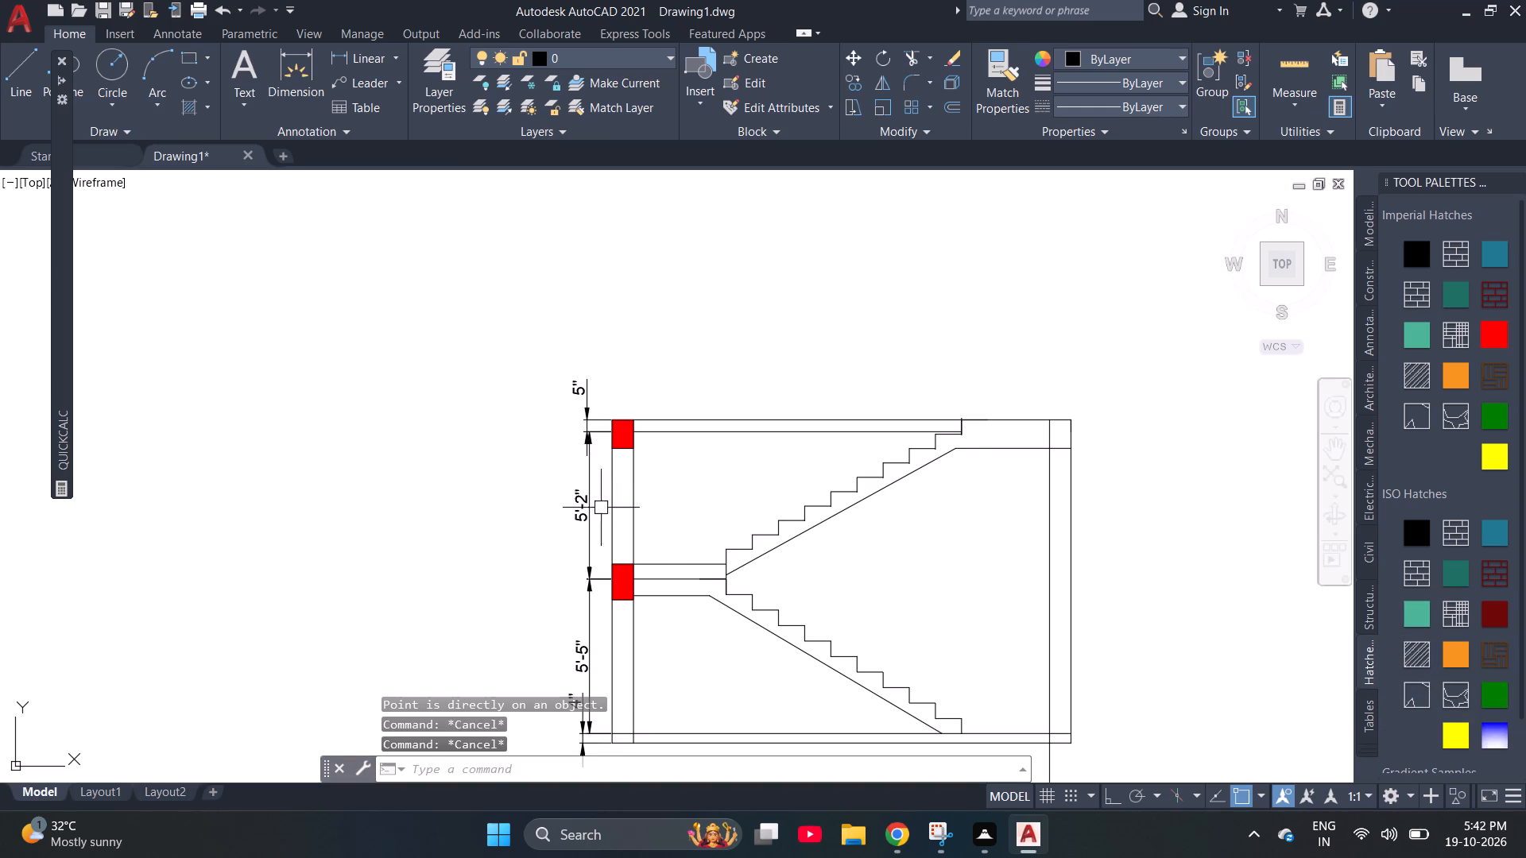
pyautogui.press('Escape')
pyautogui.press('Escape')
pyautogui.press('Escape')
pyautogui.press('Escape')
pyautogui.press('Escape')
pyautogui.press('Escape')
pyautogui.press('Escape')
pyautogui.press('Escape')
pyautogui.press('Escape')
pyautogui.press('Escape')
pyautogui.press('Escape')
pyautogui.click(1421, 657)
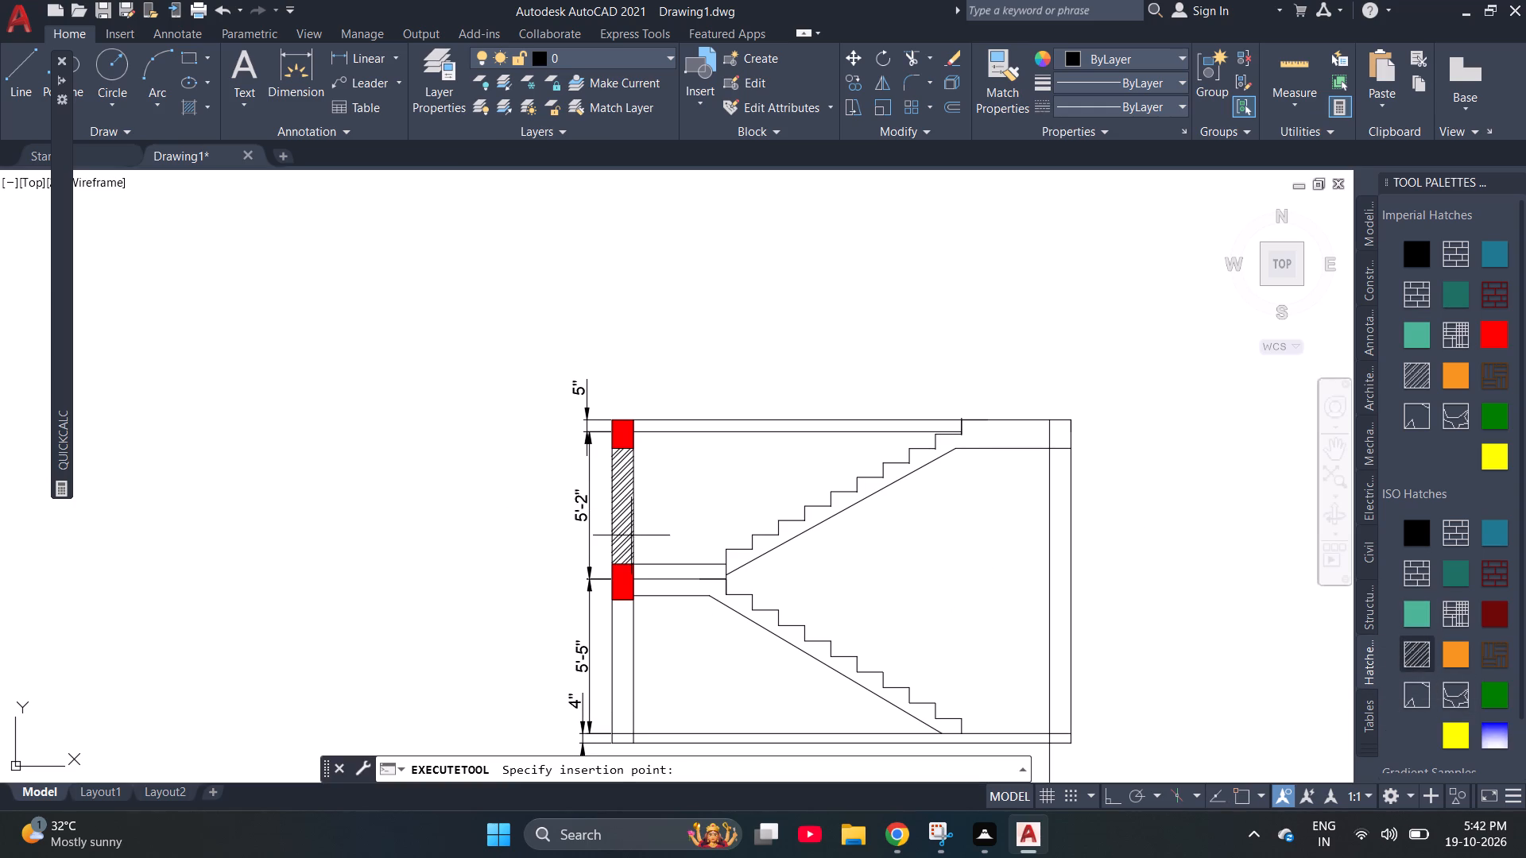
pyautogui.click(626, 530)
pyautogui.press('Escape')
pyautogui.press('Escape')
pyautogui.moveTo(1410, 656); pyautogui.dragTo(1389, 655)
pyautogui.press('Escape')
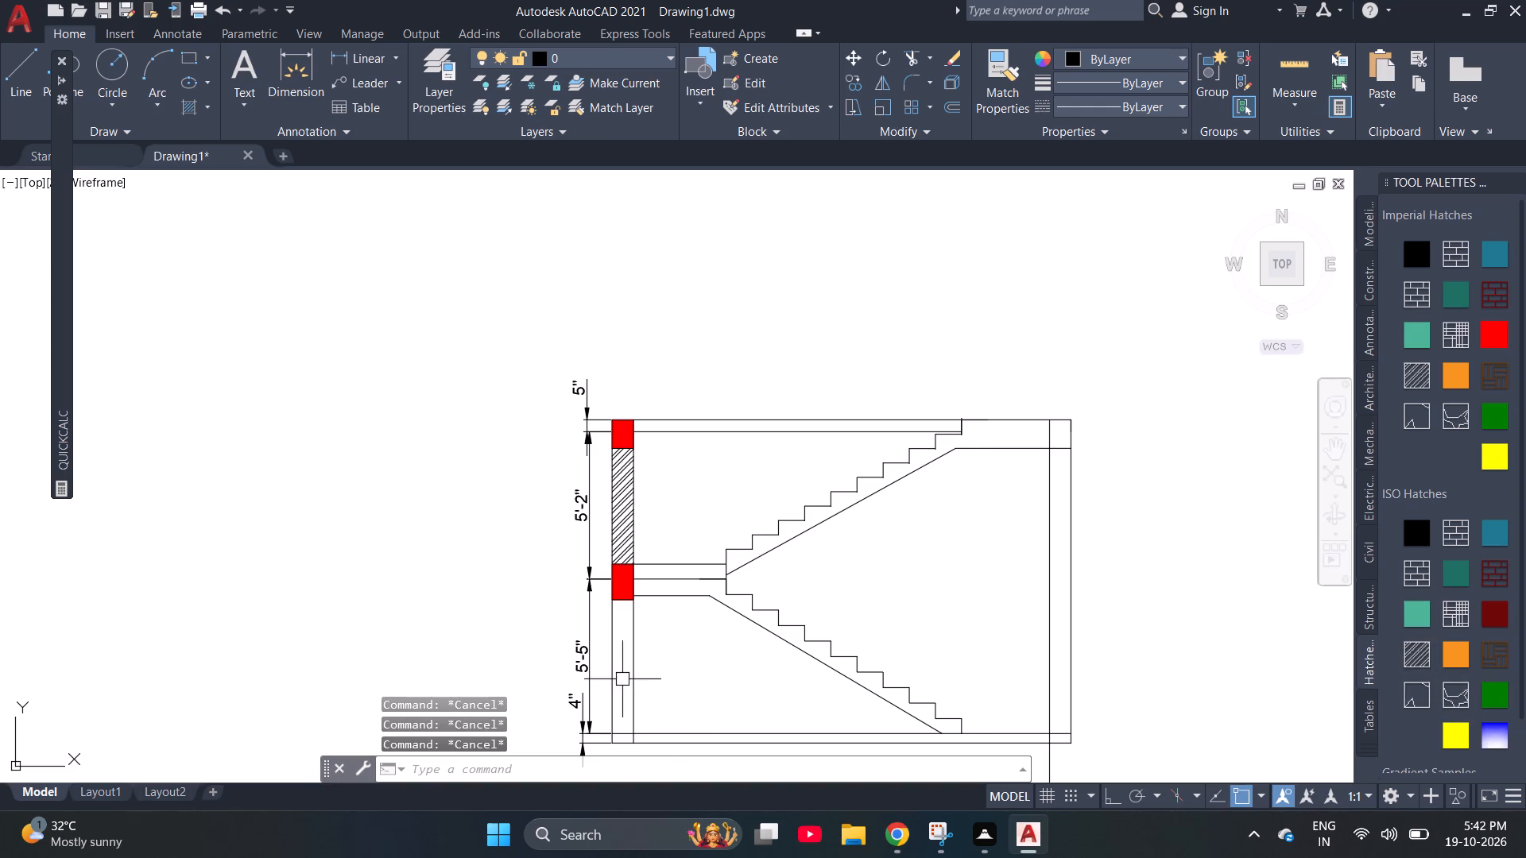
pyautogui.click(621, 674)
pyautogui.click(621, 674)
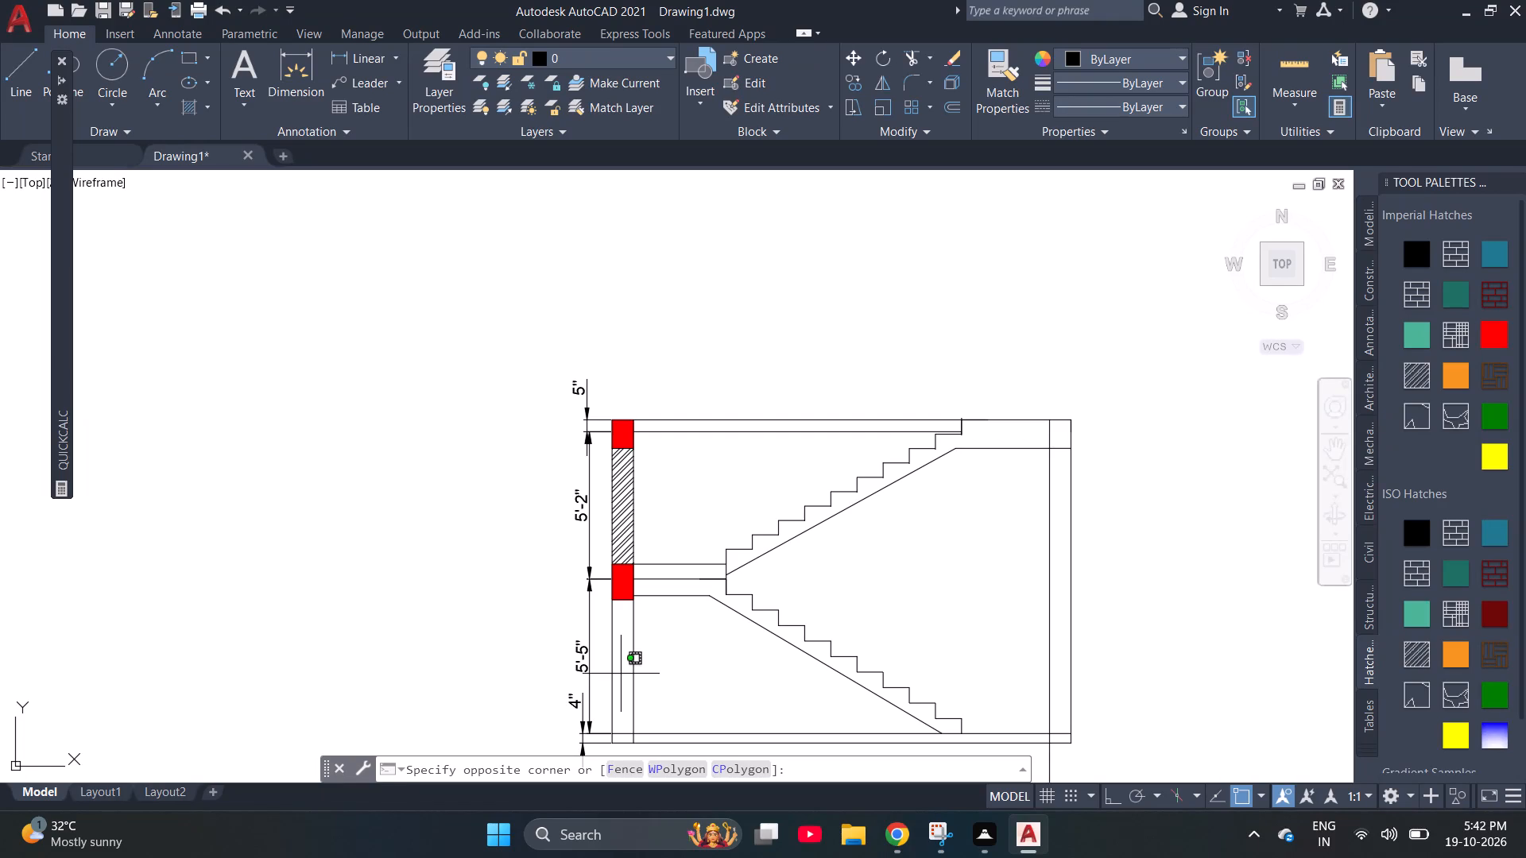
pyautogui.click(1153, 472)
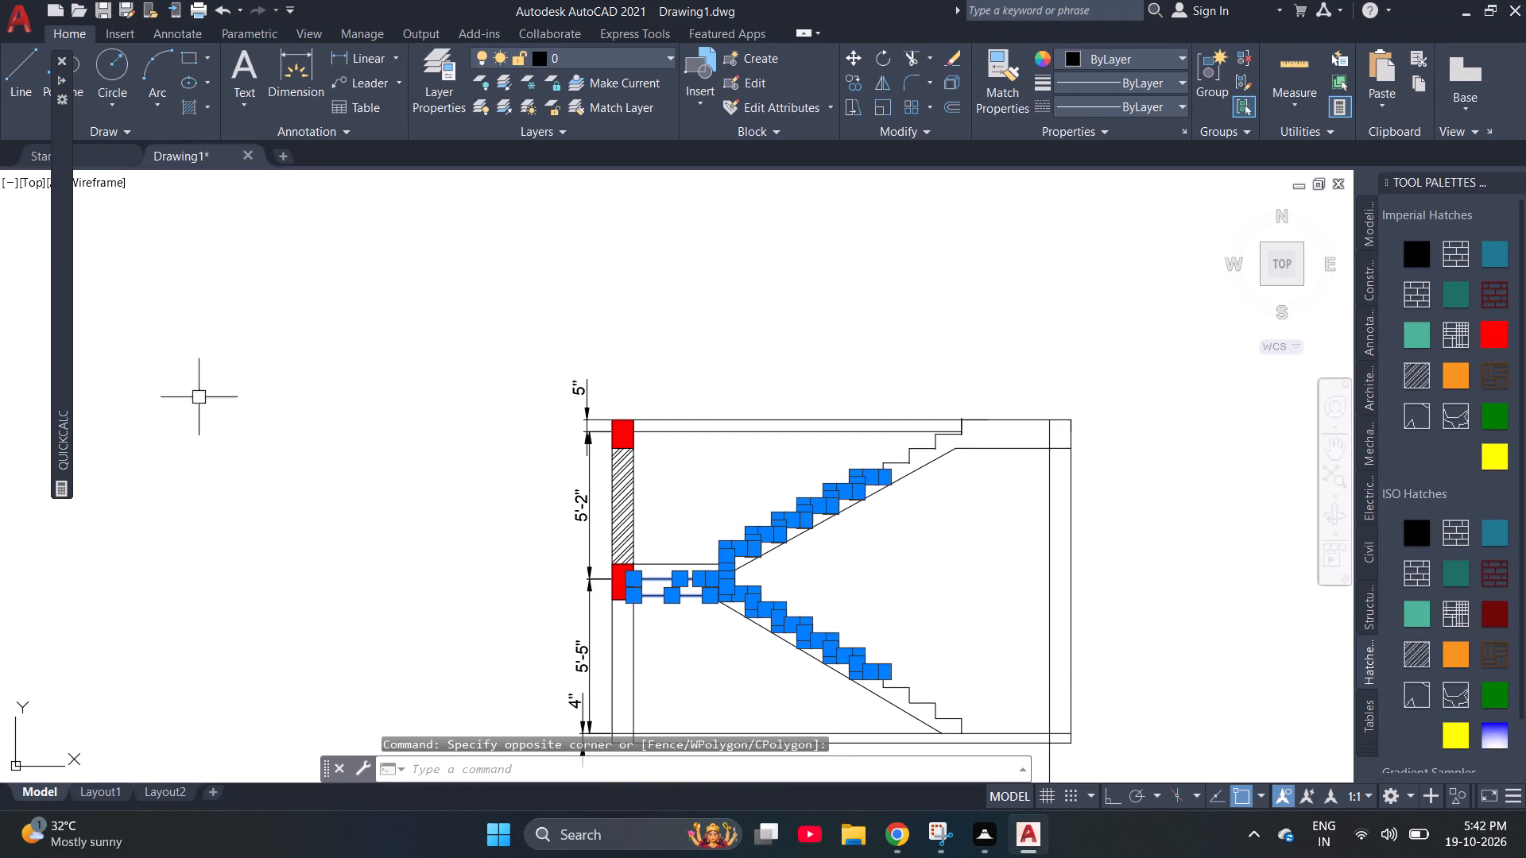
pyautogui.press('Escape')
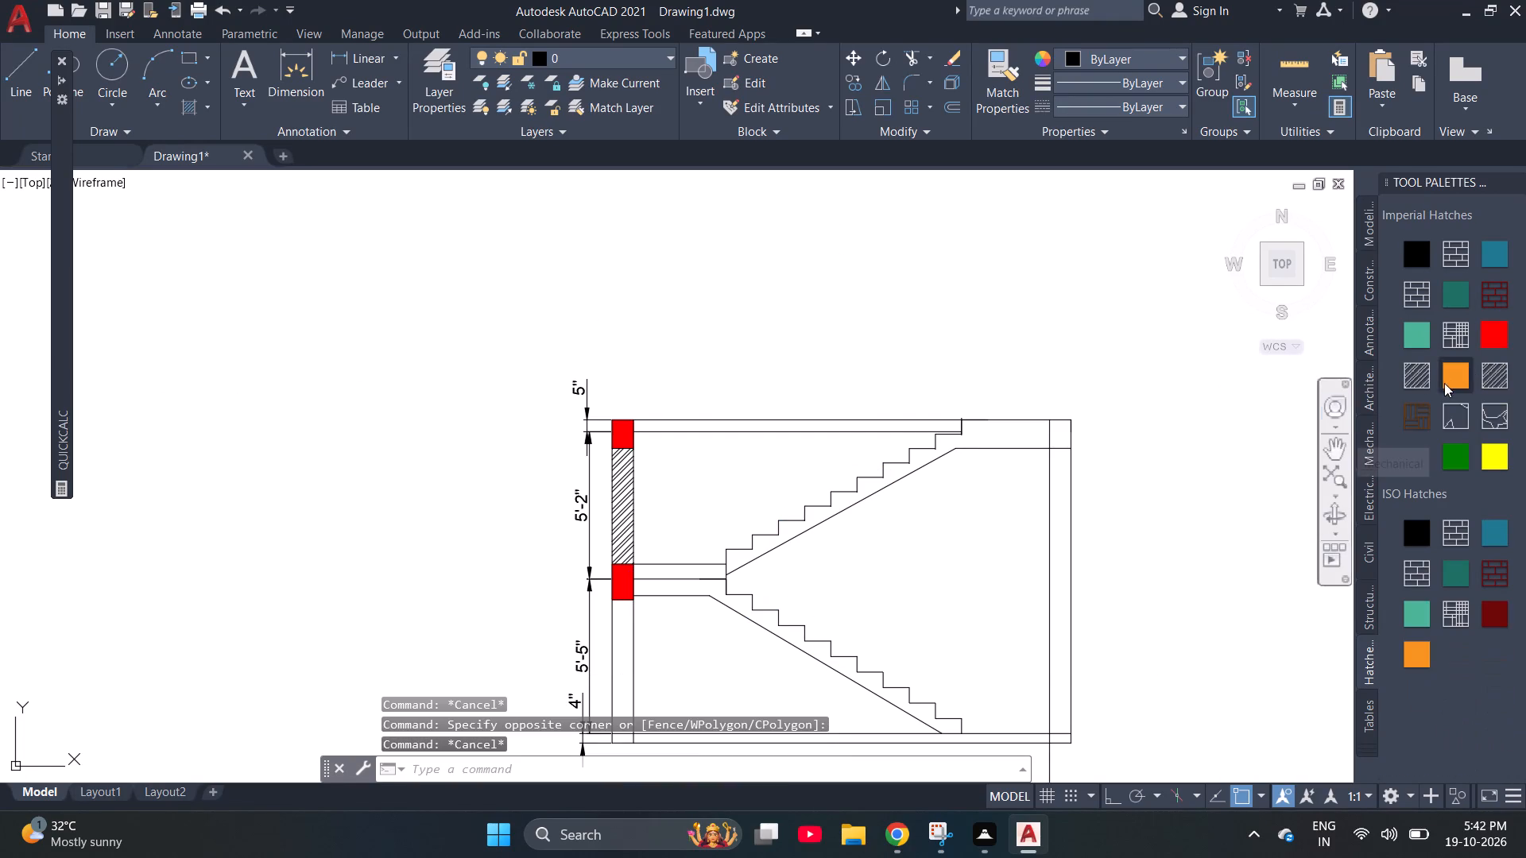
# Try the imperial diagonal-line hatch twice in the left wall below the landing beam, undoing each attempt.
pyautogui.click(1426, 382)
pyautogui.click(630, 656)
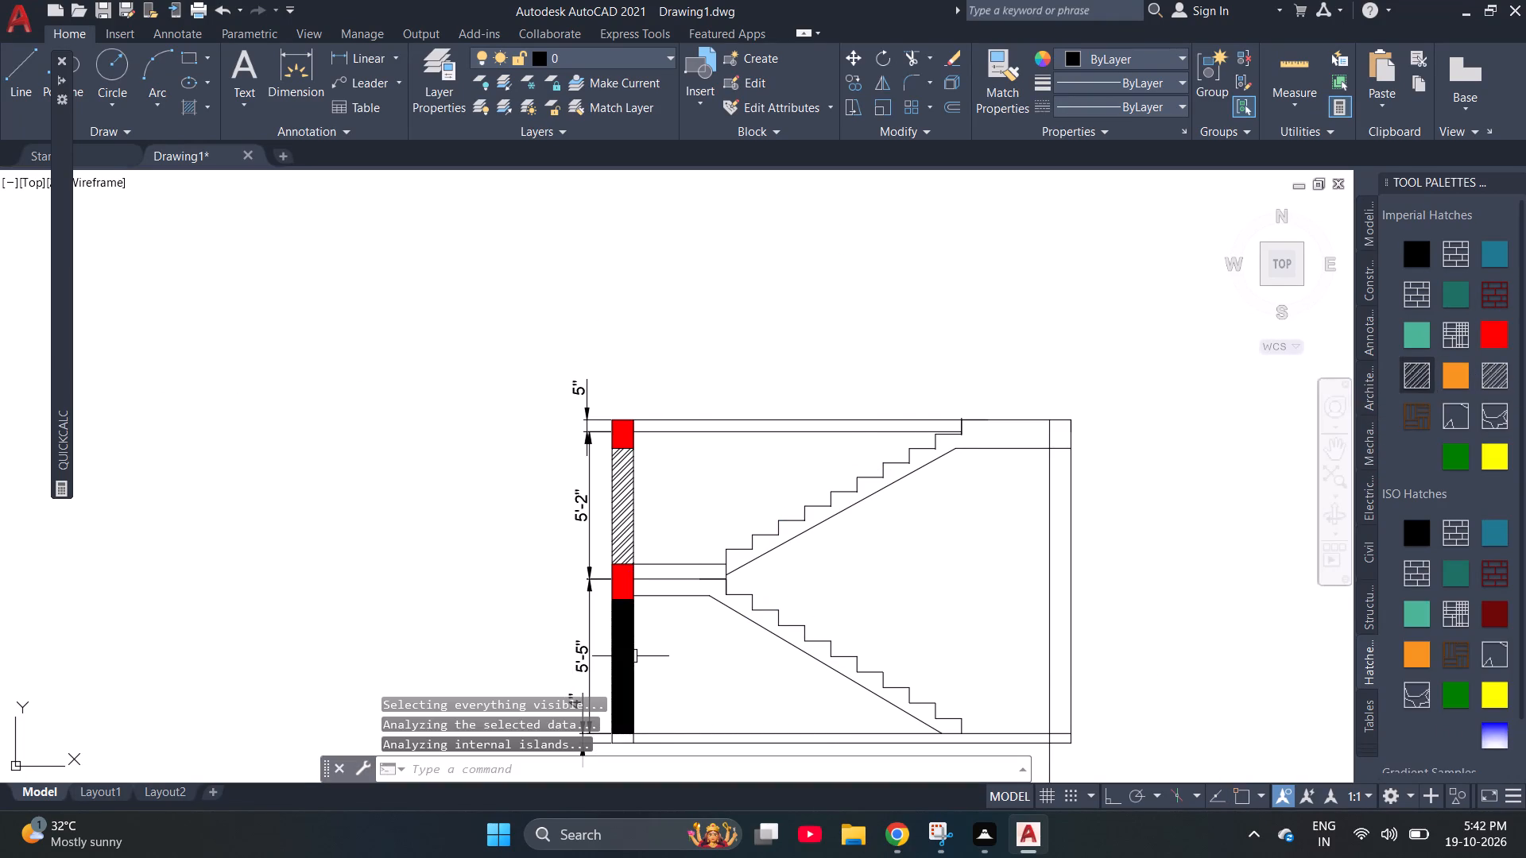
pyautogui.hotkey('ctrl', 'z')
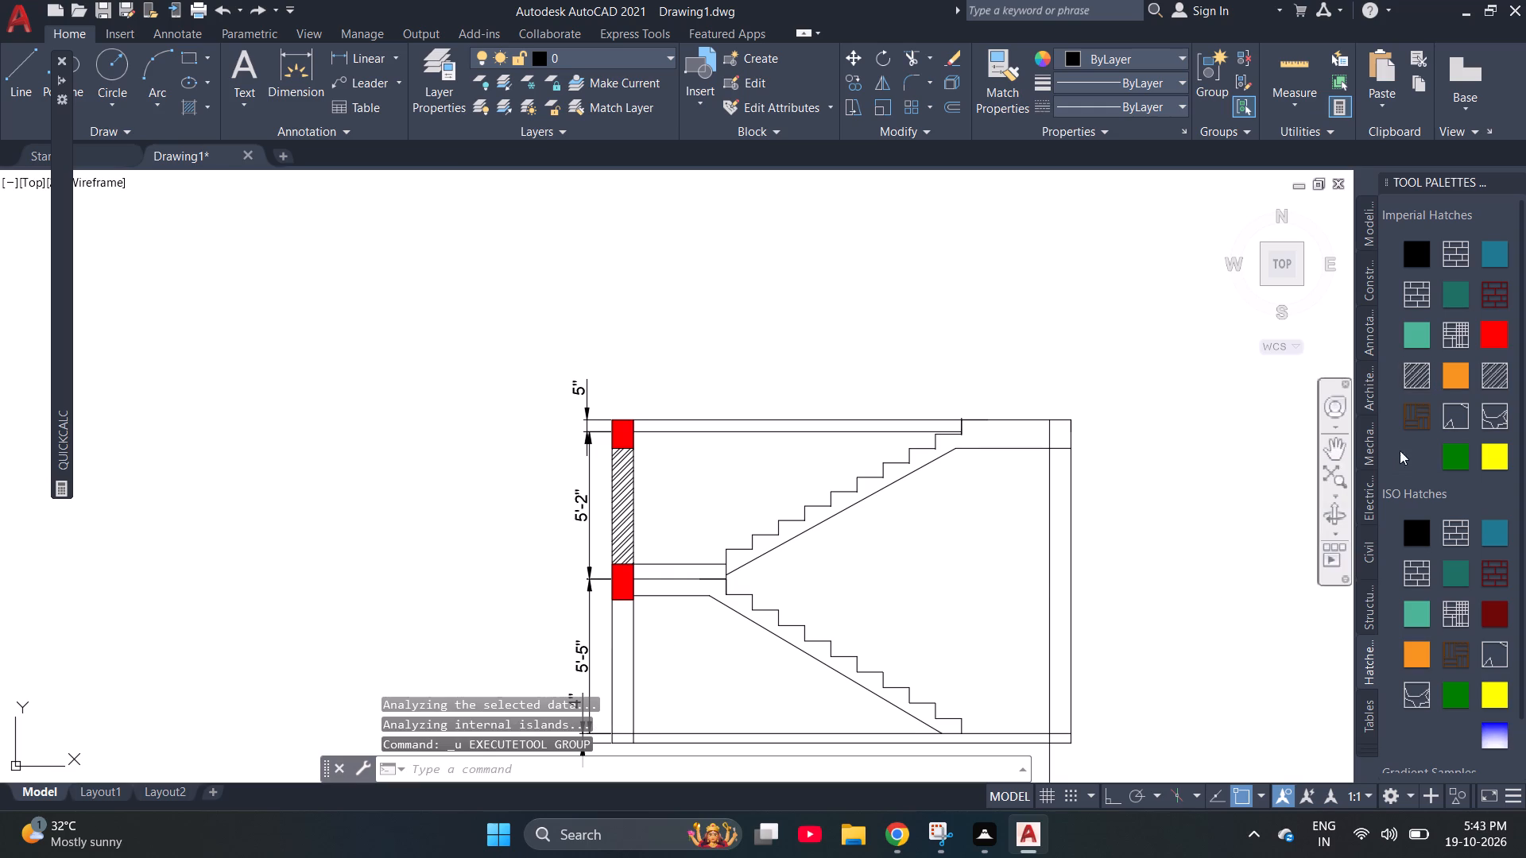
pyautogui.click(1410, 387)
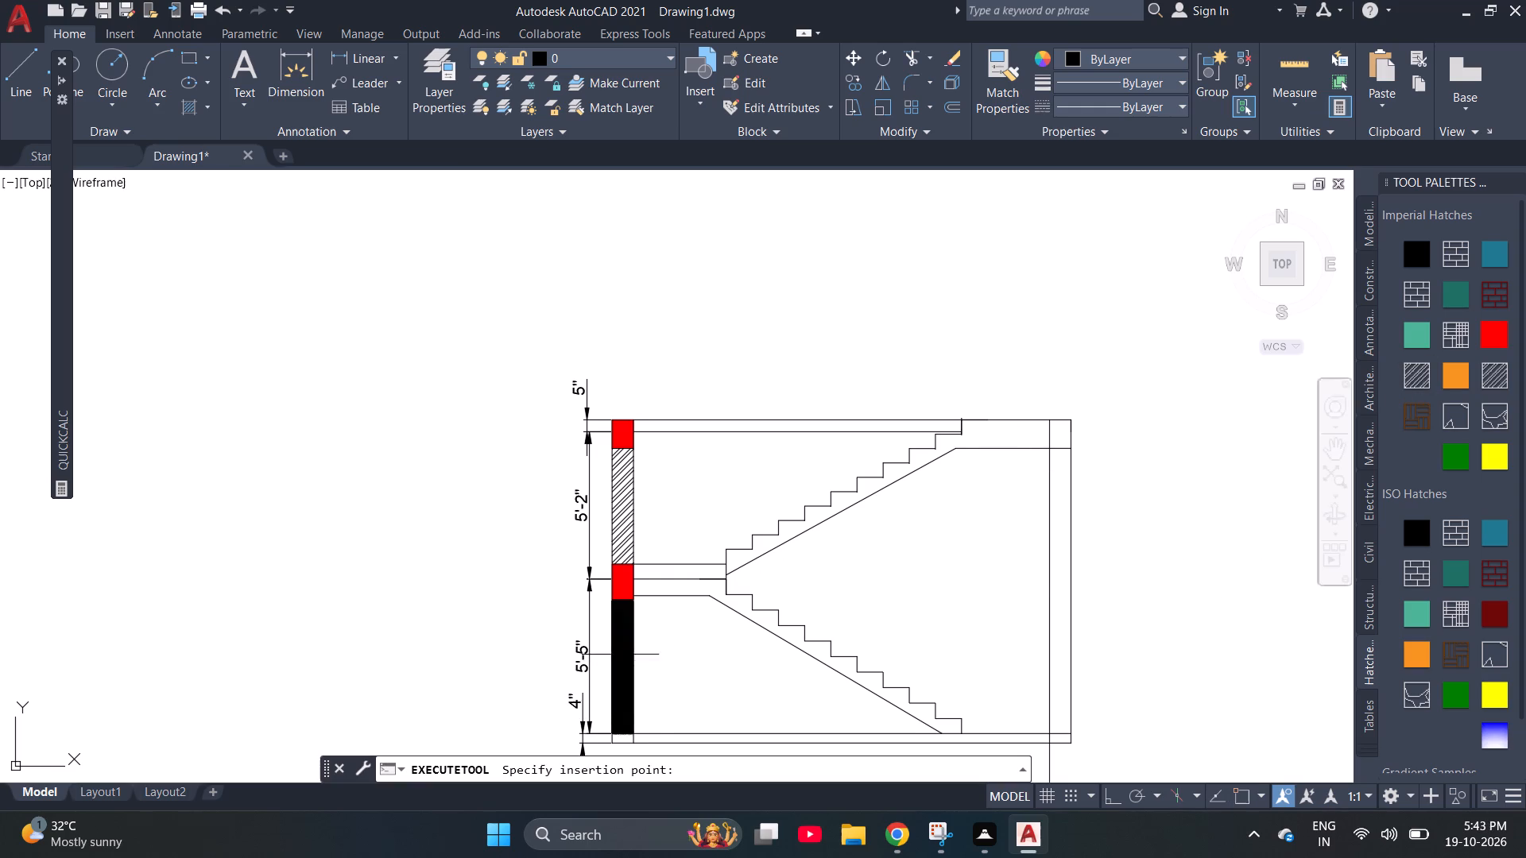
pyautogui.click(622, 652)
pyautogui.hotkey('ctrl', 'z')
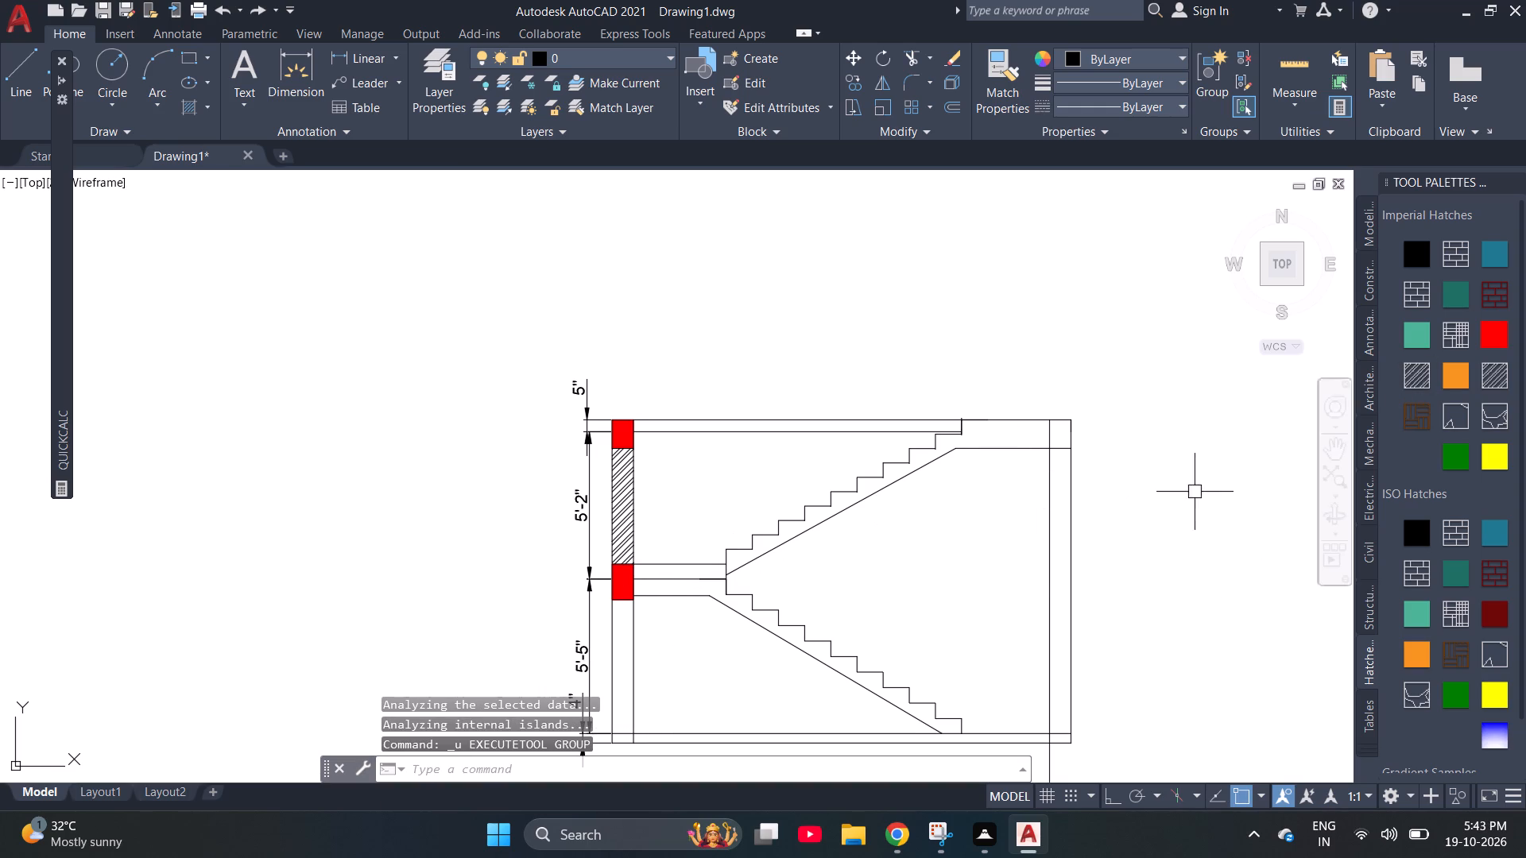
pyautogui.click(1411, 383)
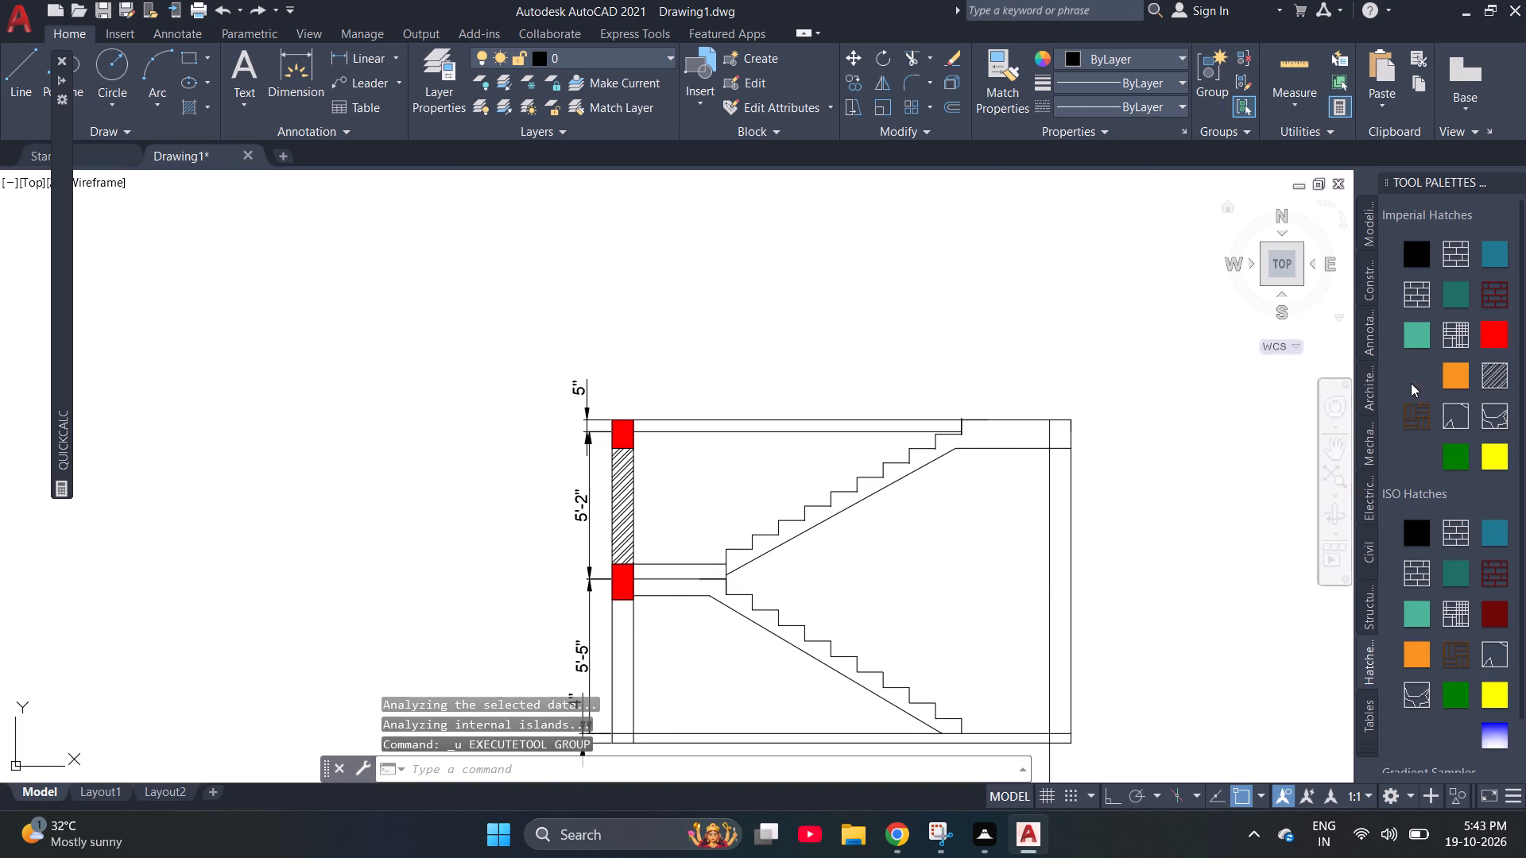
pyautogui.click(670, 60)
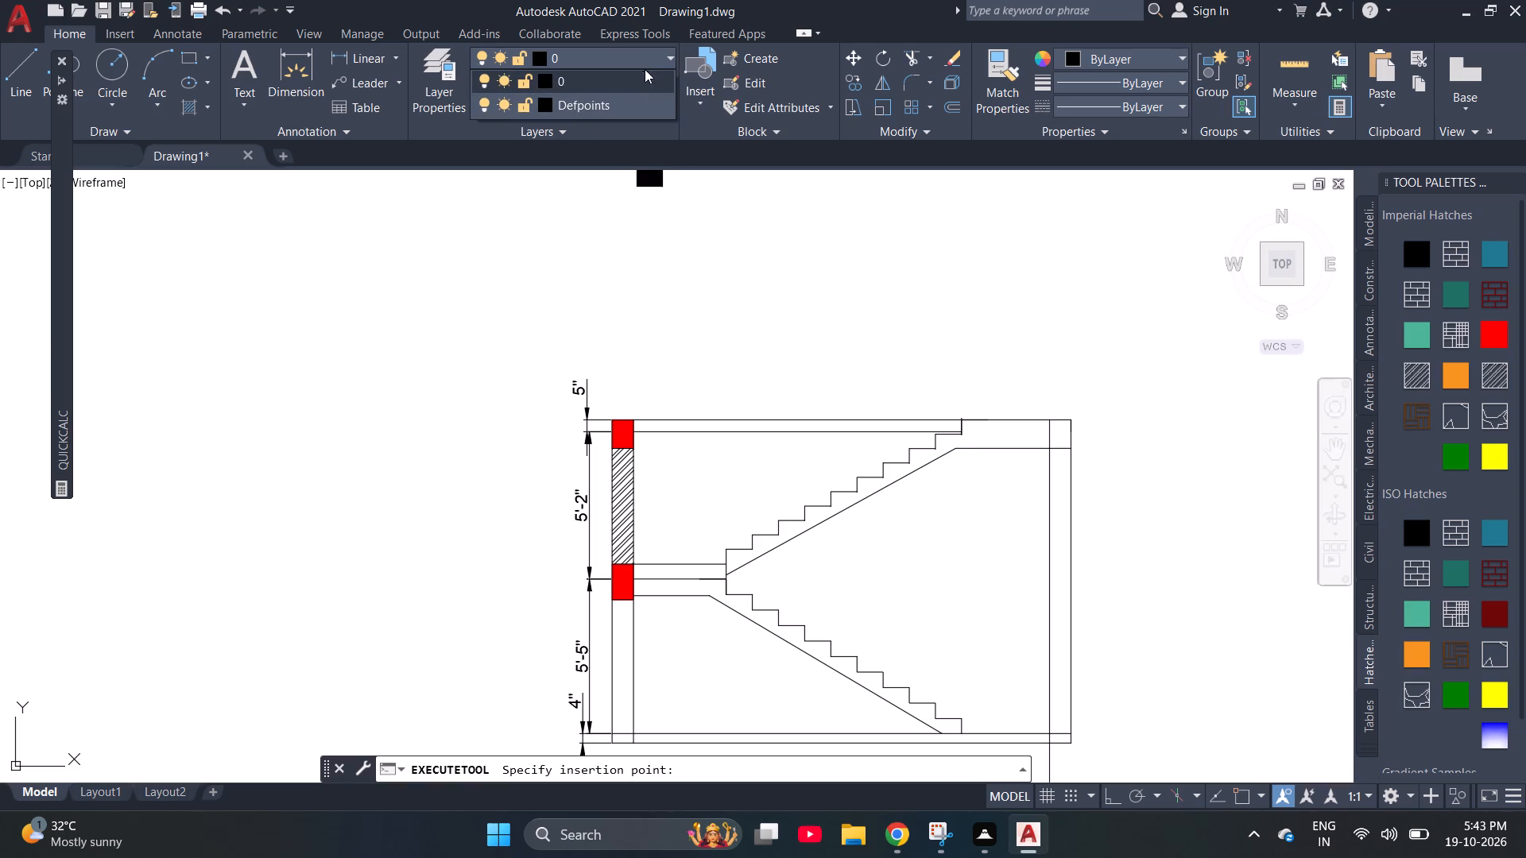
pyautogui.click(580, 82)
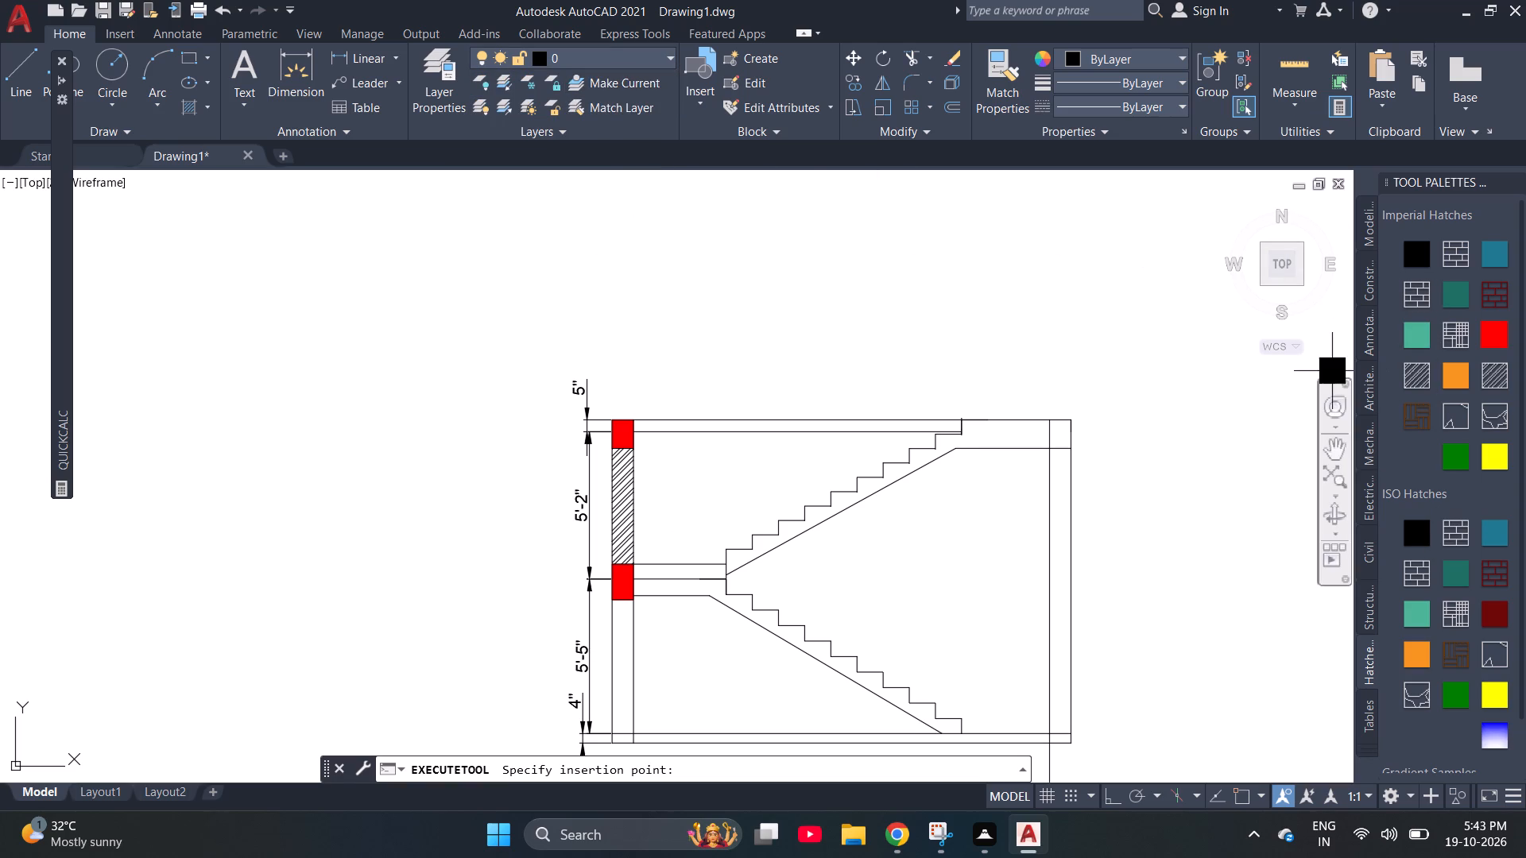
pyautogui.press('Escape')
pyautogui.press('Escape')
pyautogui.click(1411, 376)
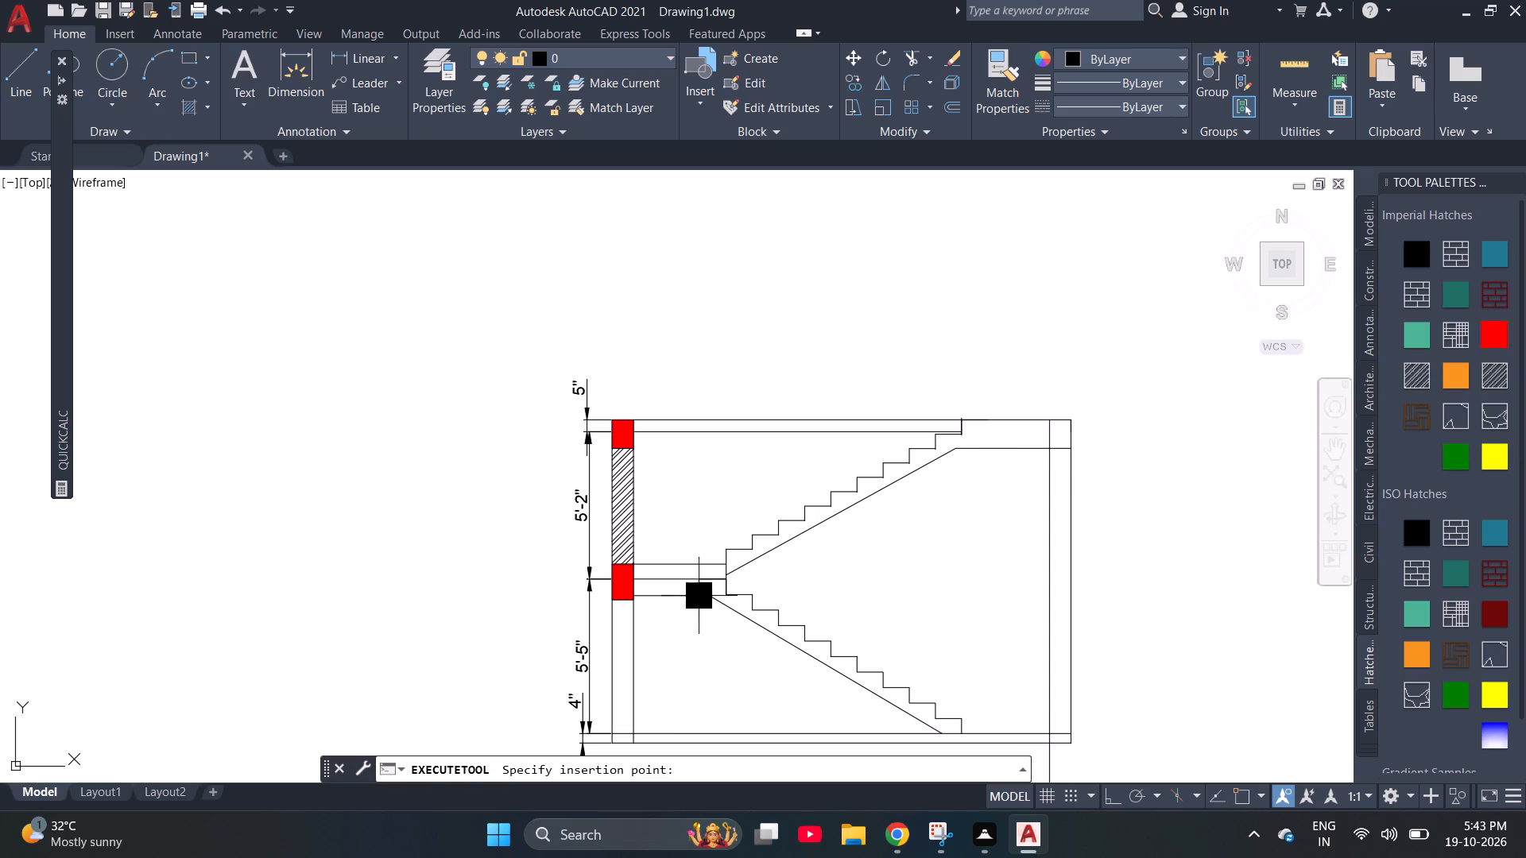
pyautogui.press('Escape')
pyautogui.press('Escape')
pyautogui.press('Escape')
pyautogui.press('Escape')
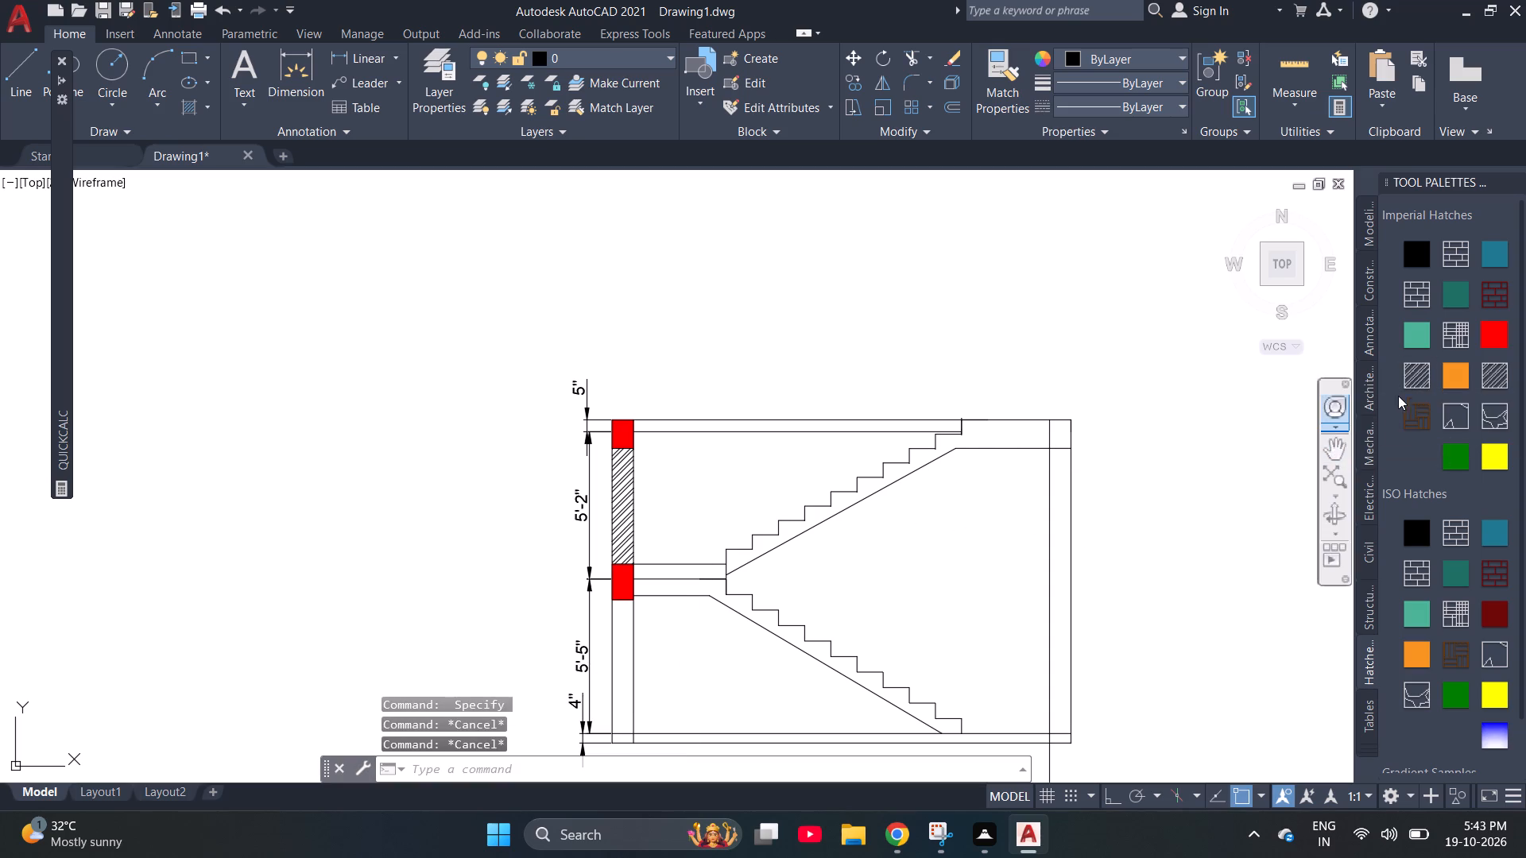
# Copy the left wall's upper diagonal hatch and paste it twice below the landing beam, with the second copy reaching the floor slab's top.
pyautogui.scroll(-1, 661, 380)
pyautogui.scroll(3, 642, 485)
pyautogui.click(620, 435)
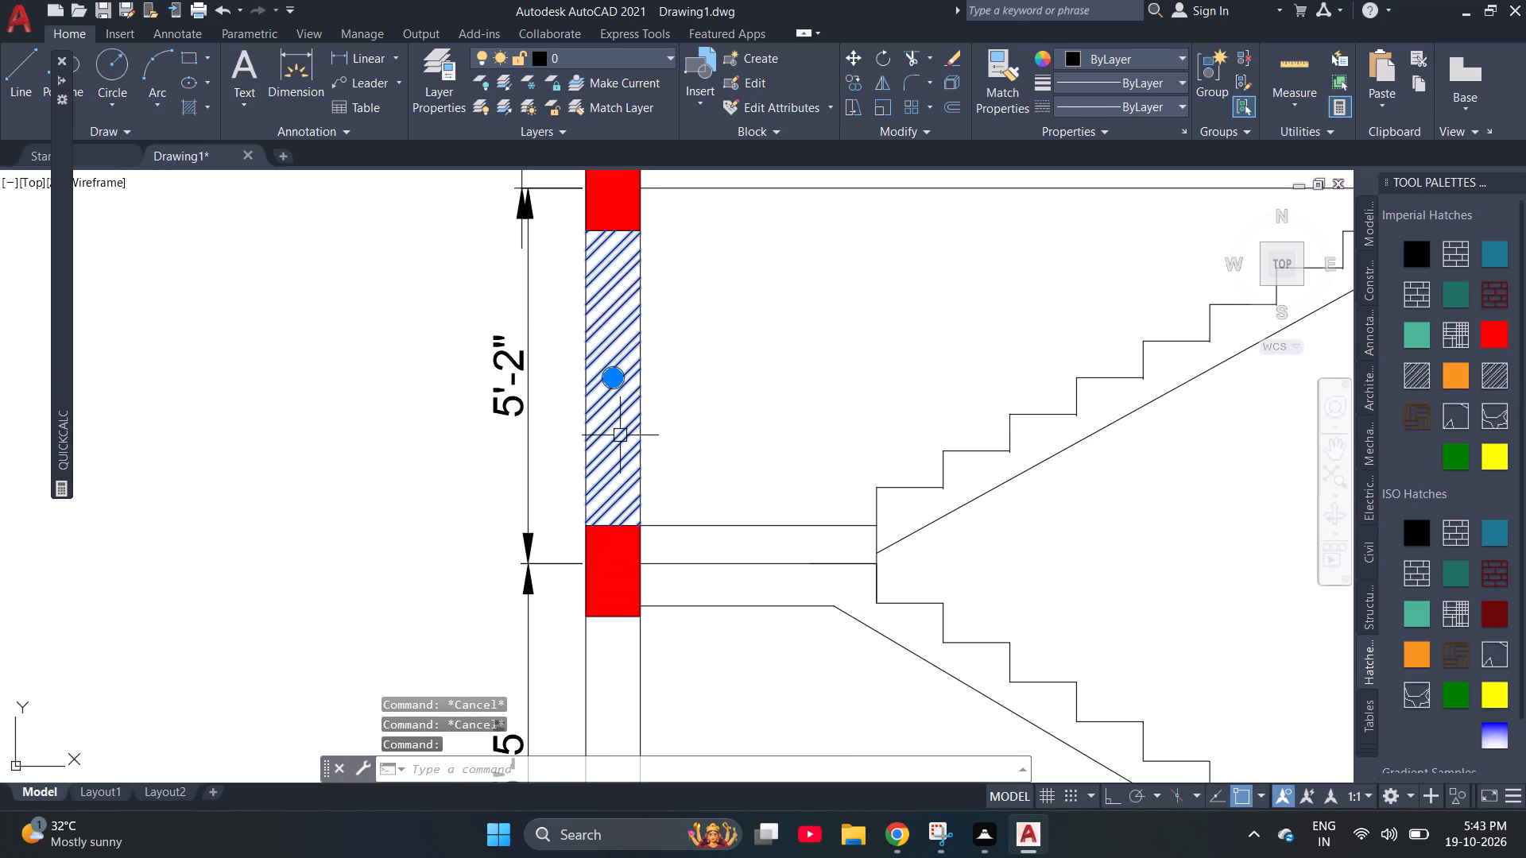
pyautogui.hotkey('ctrl', 'c')
pyautogui.hotkey('ctrl', 'v')
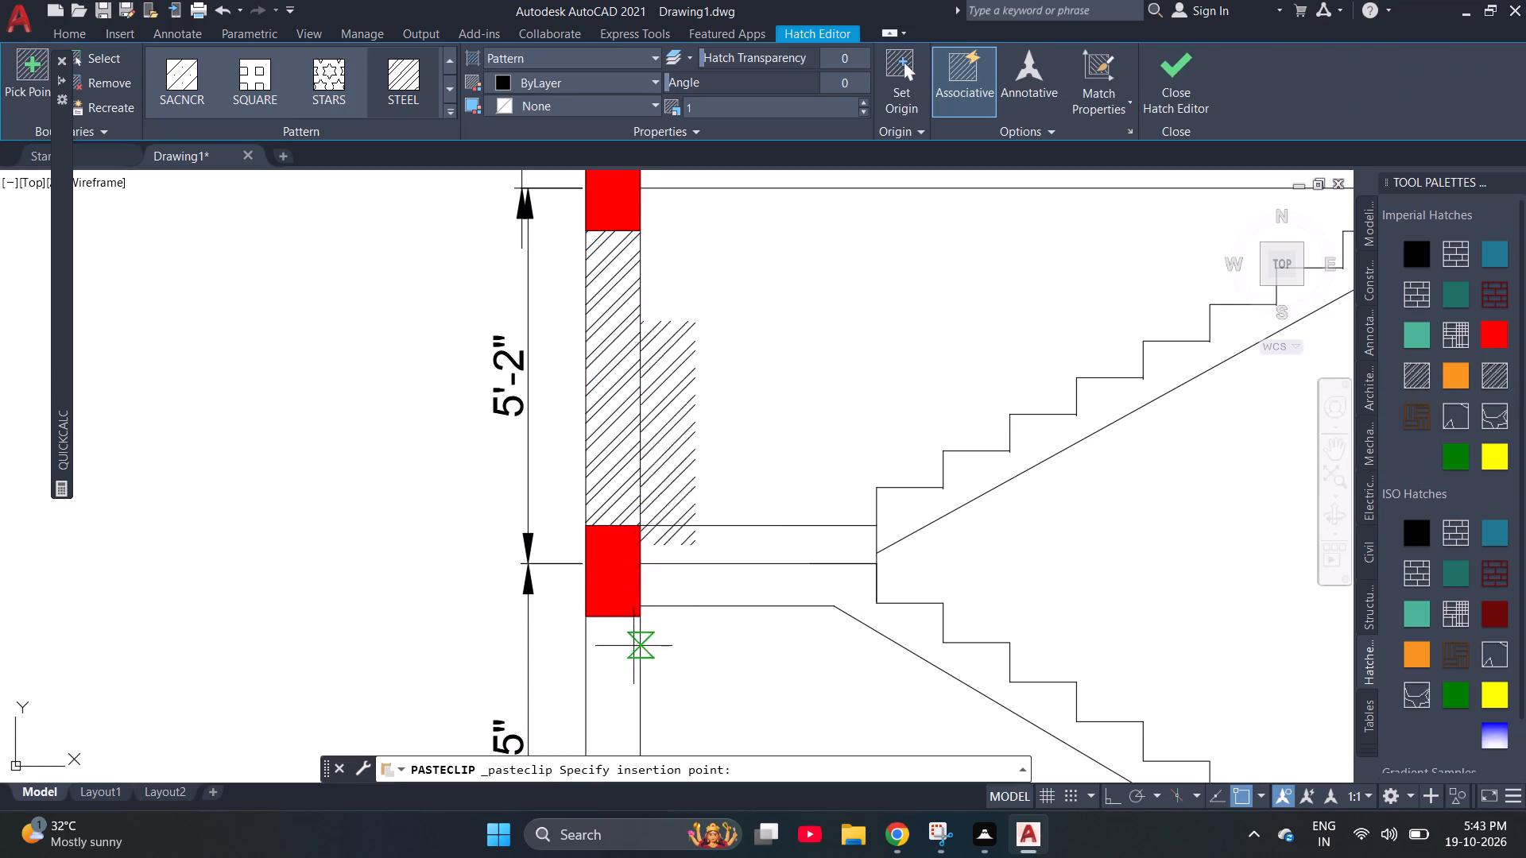
pyautogui.scroll(-2, 556, 381)
pyautogui.scroll(2, 568, 587)
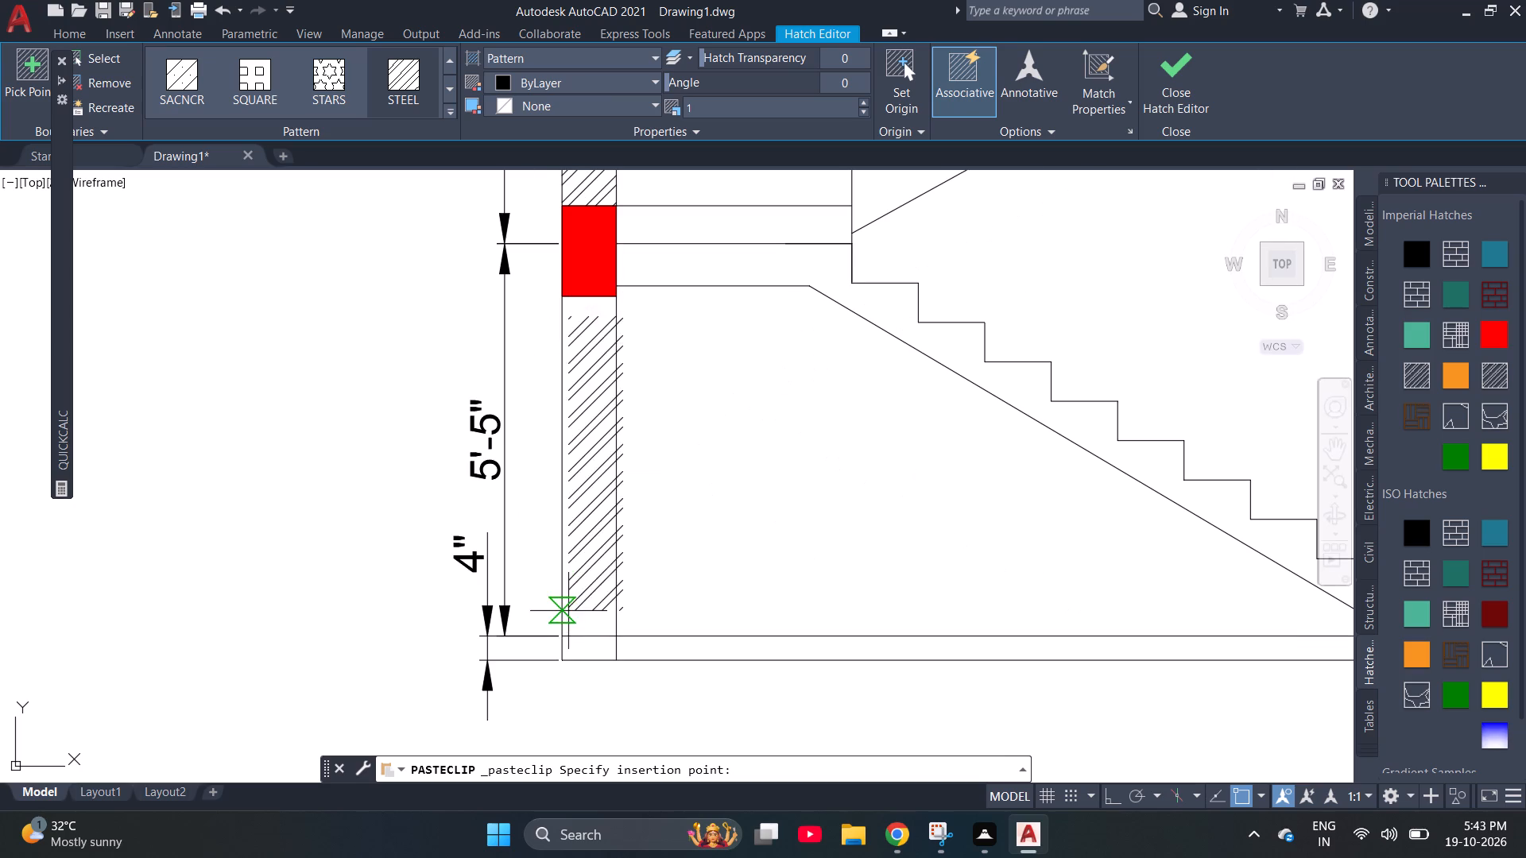
pyautogui.click(561, 599)
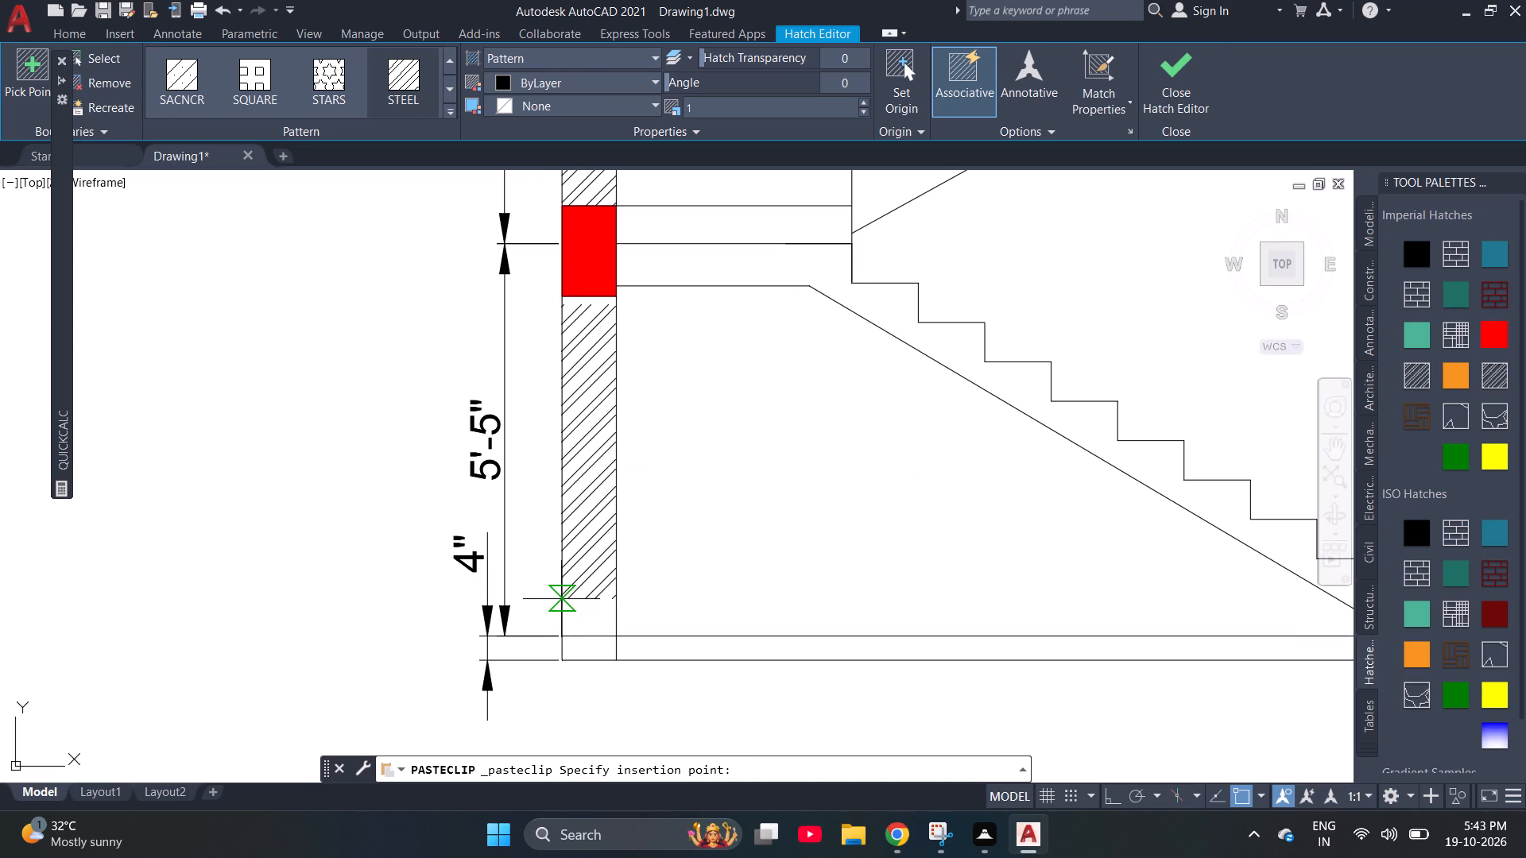
pyautogui.press('Escape')
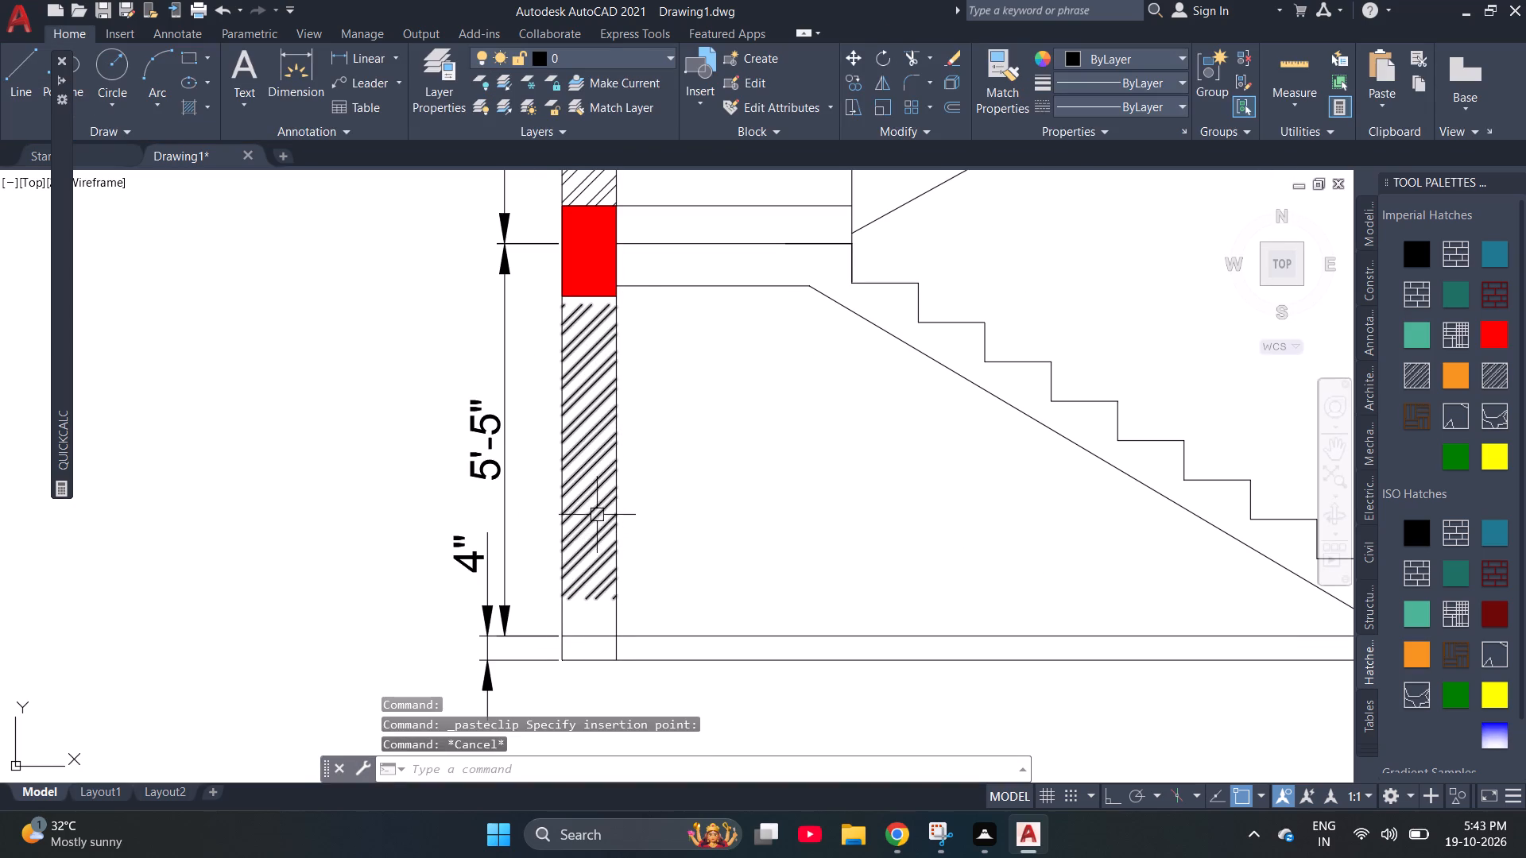
pyautogui.hotkey('ctrl', 'v')
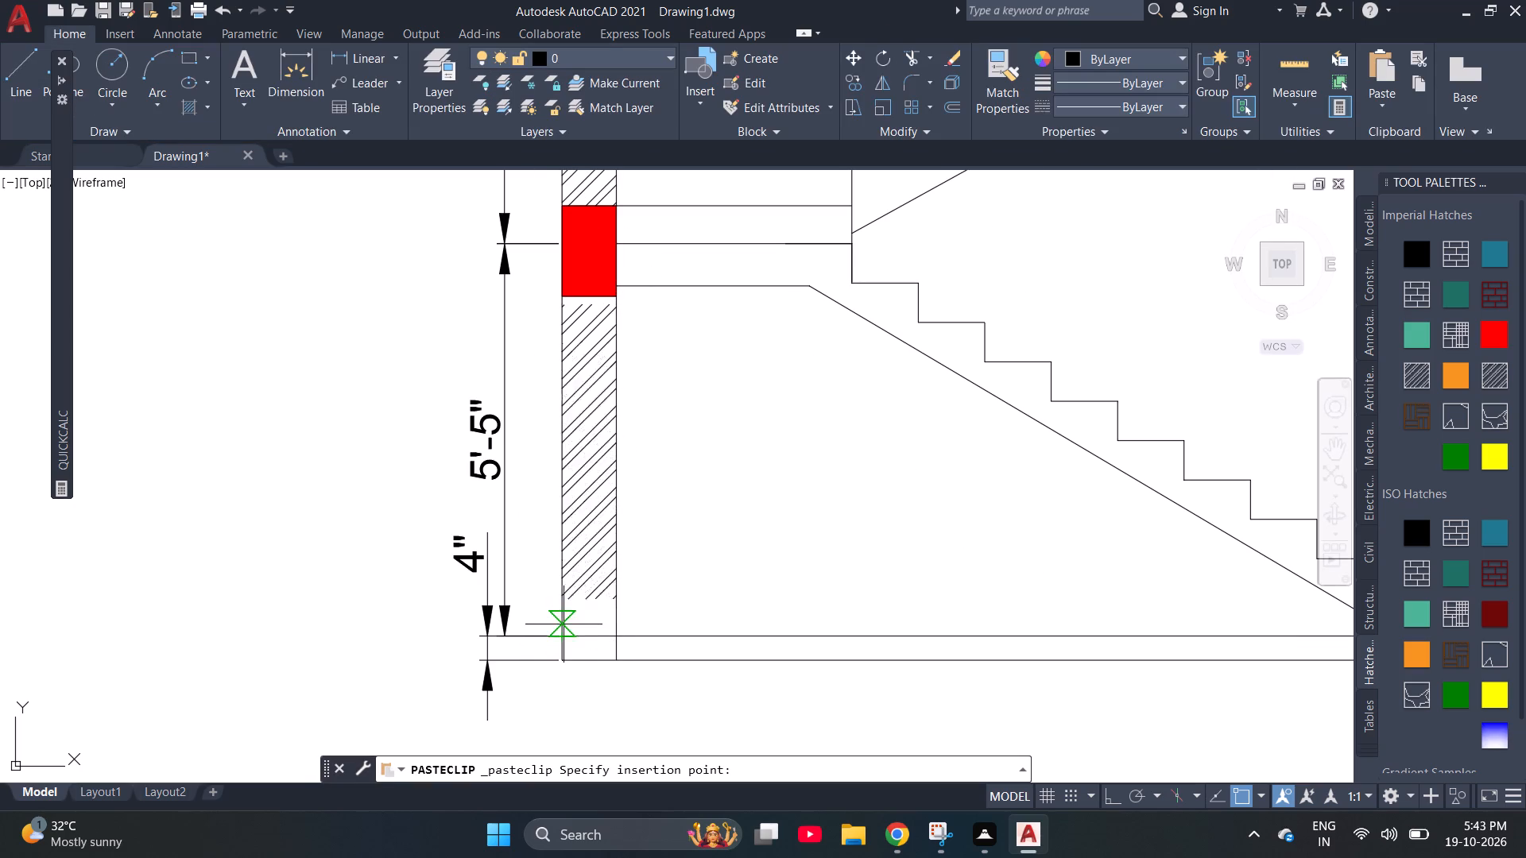
pyautogui.click(563, 632)
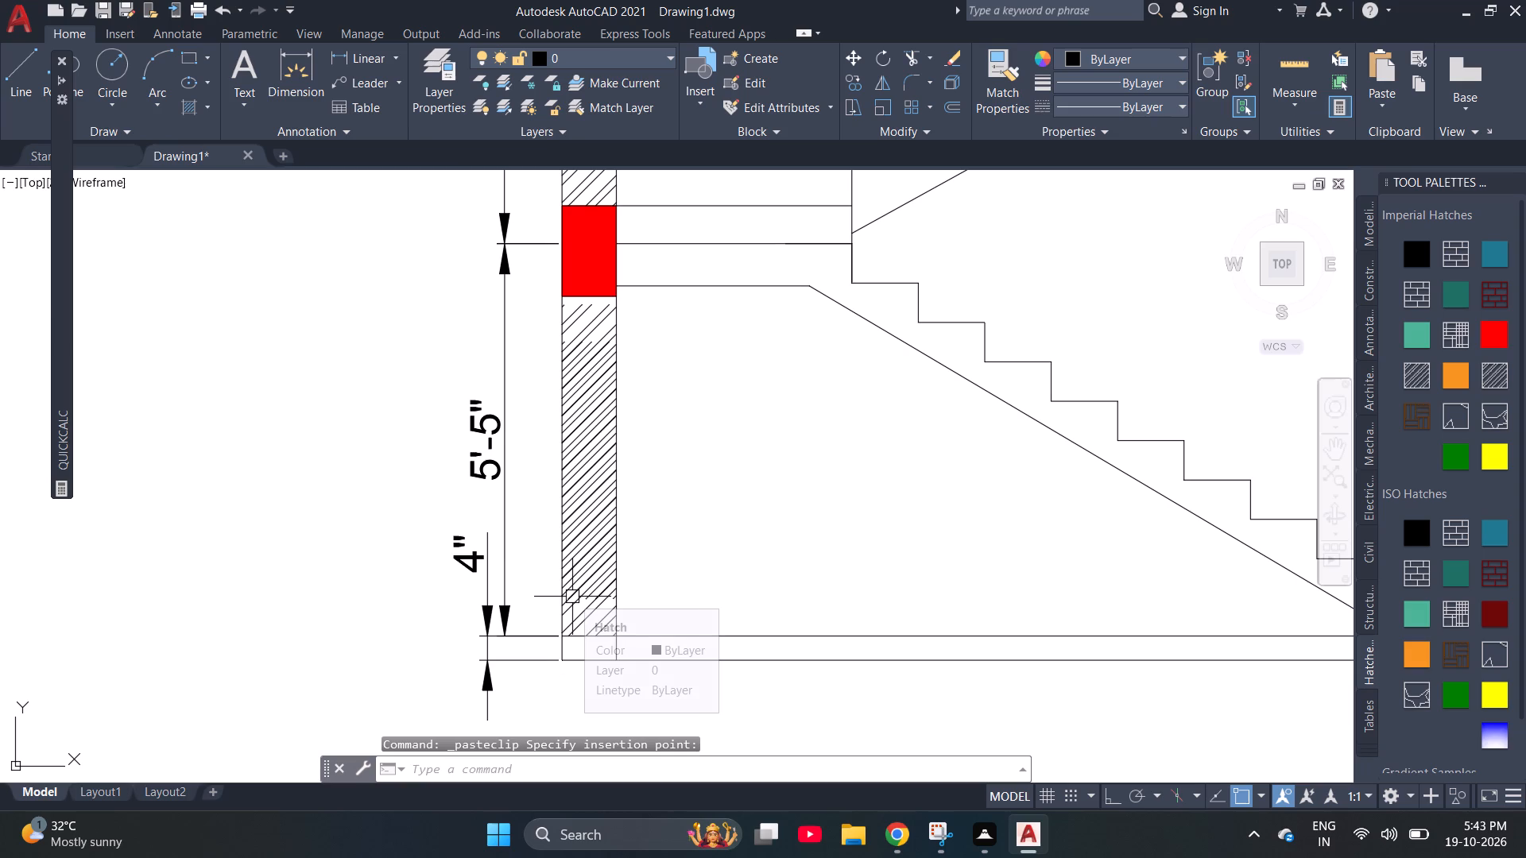
pyautogui.scroll(-1, 568, 608)
pyautogui.scroll(-1, 792, 550)
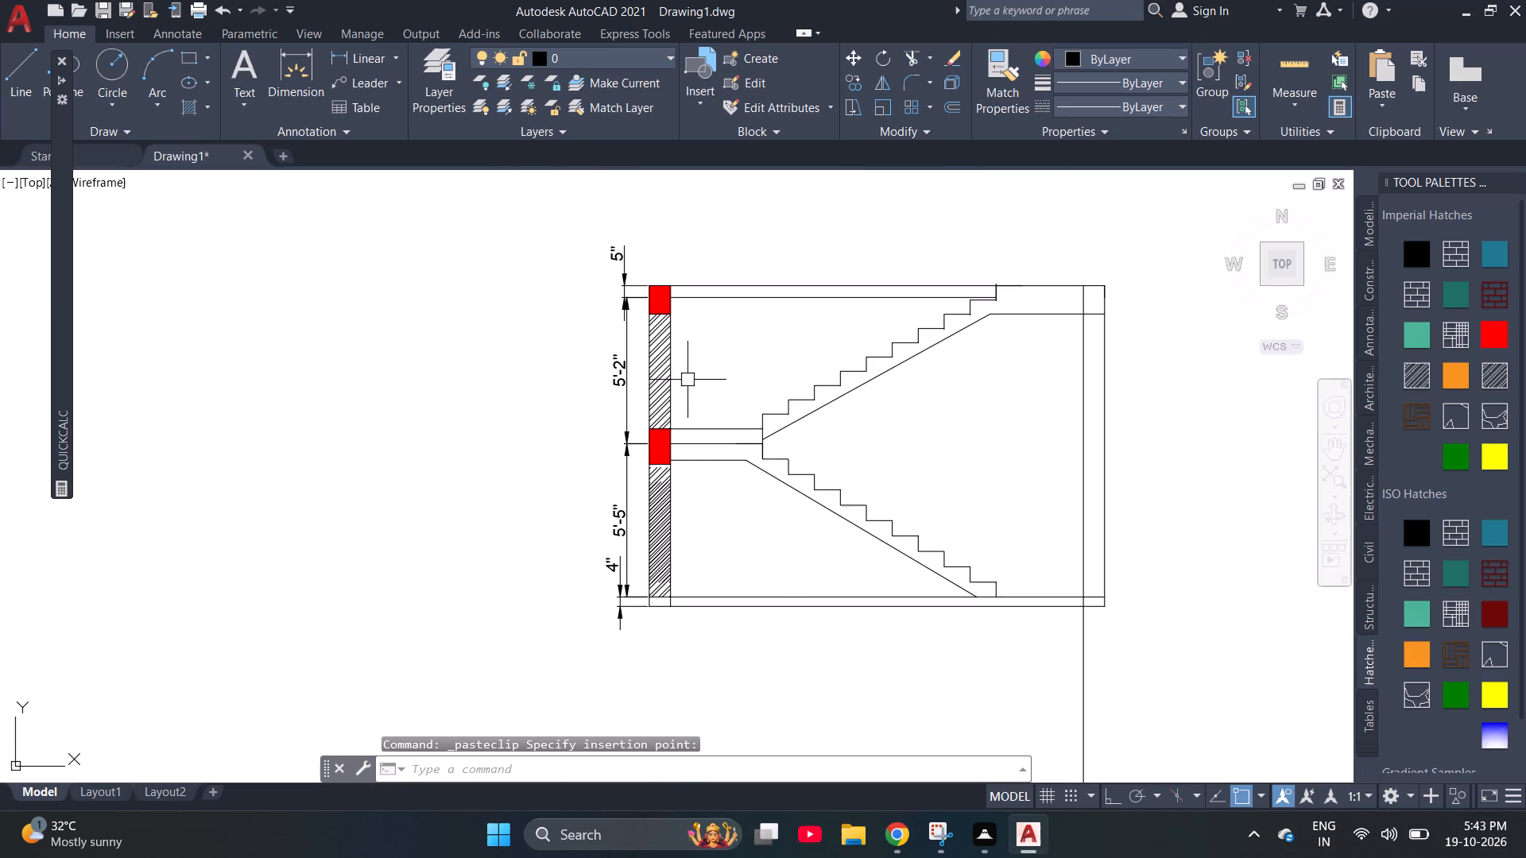
# Hatch the left wall between the top slab beam and landing beam with the GOST_GROUND pattern over the existing diagonal hatch.
pyautogui.scroll(2, 649, 332)
pyautogui.write('H')
pyautogui.press('space')
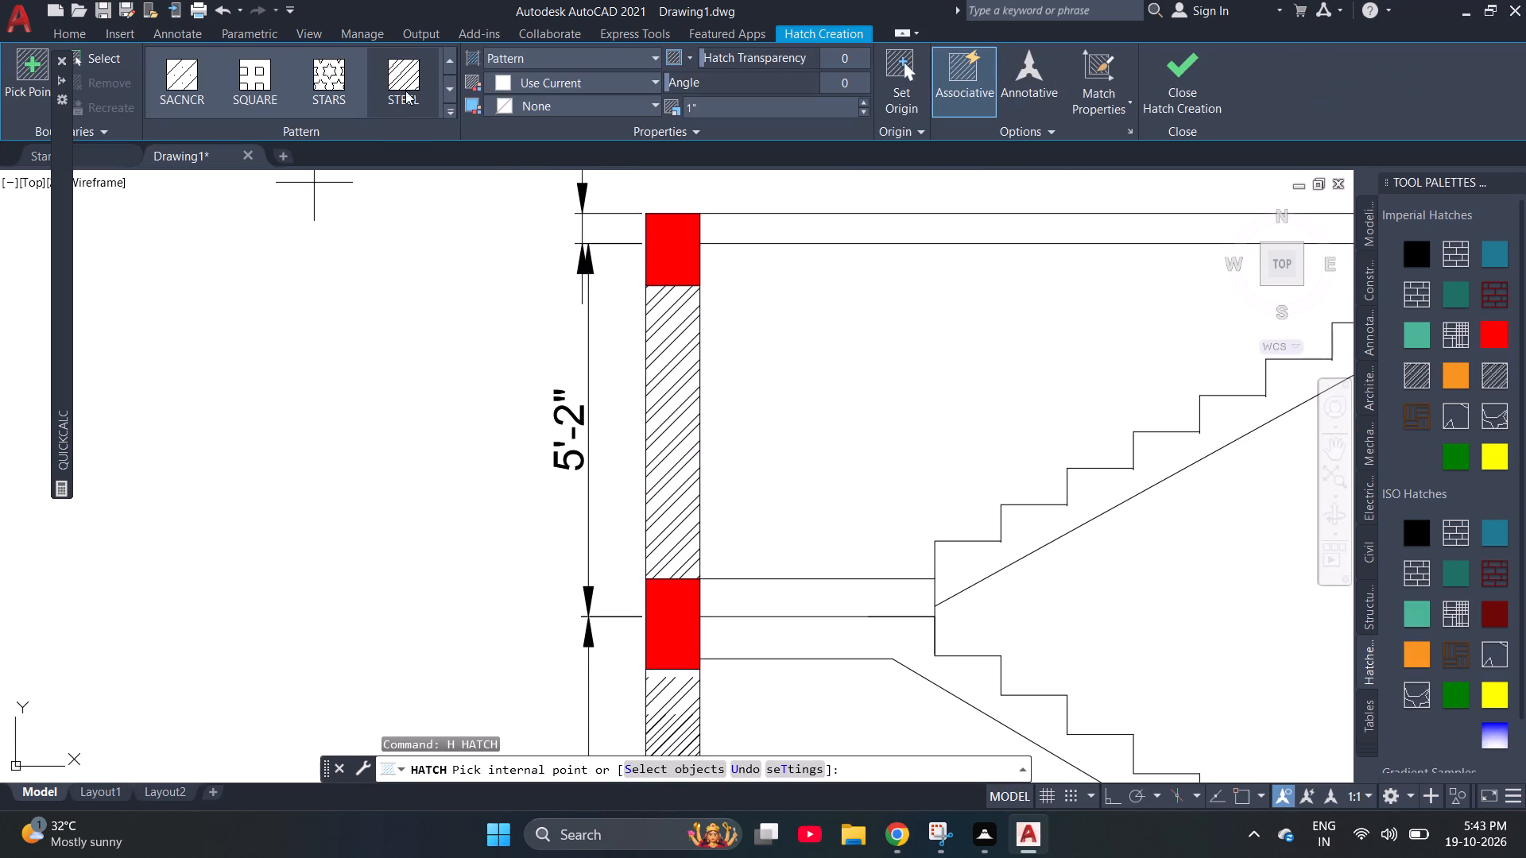
pyautogui.click(446, 112)
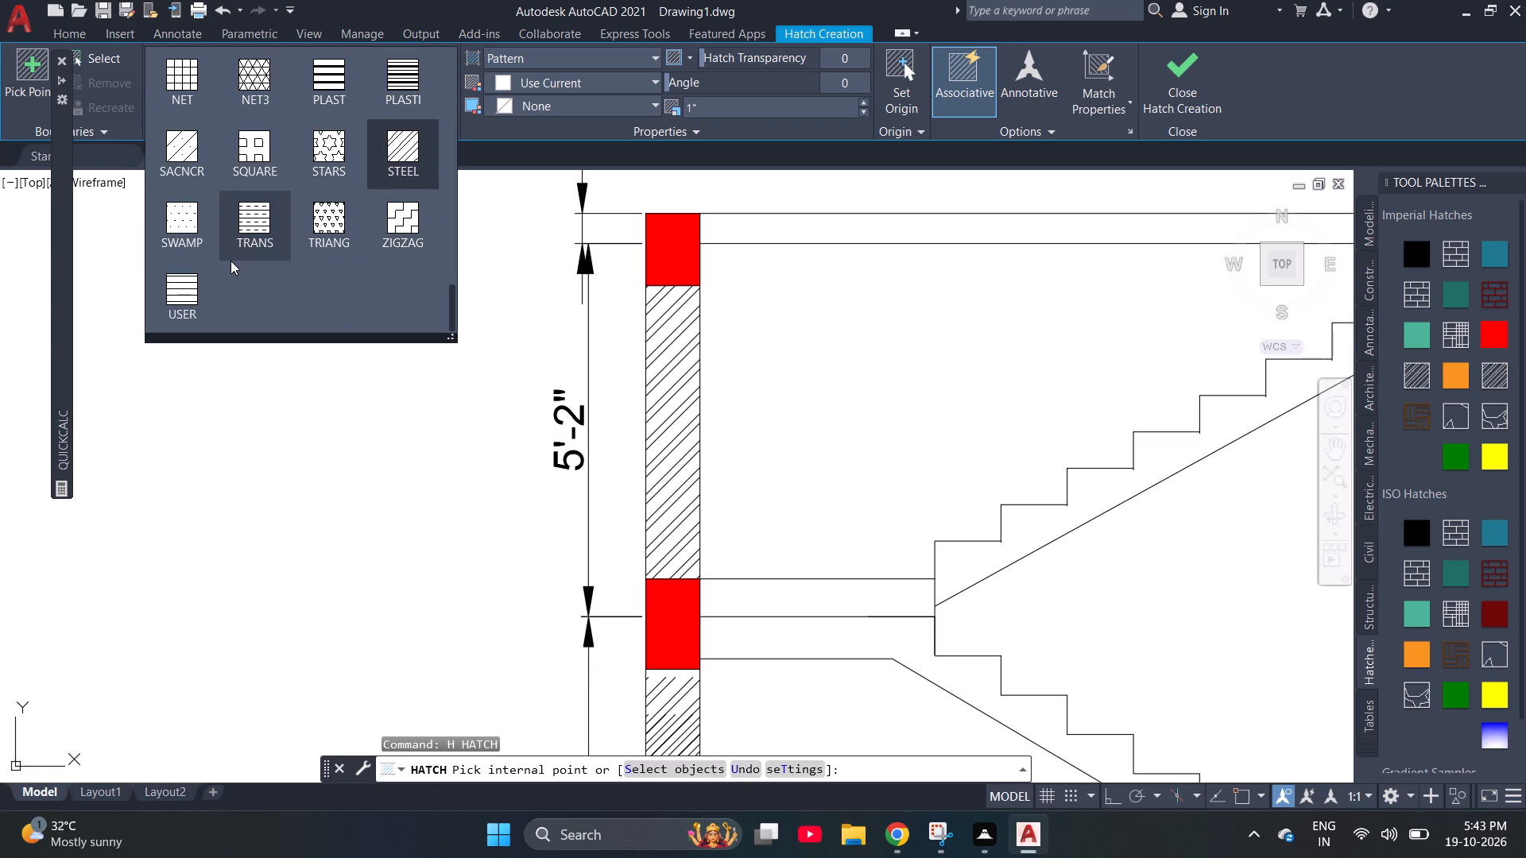
pyautogui.scroll(2, 261, 176)
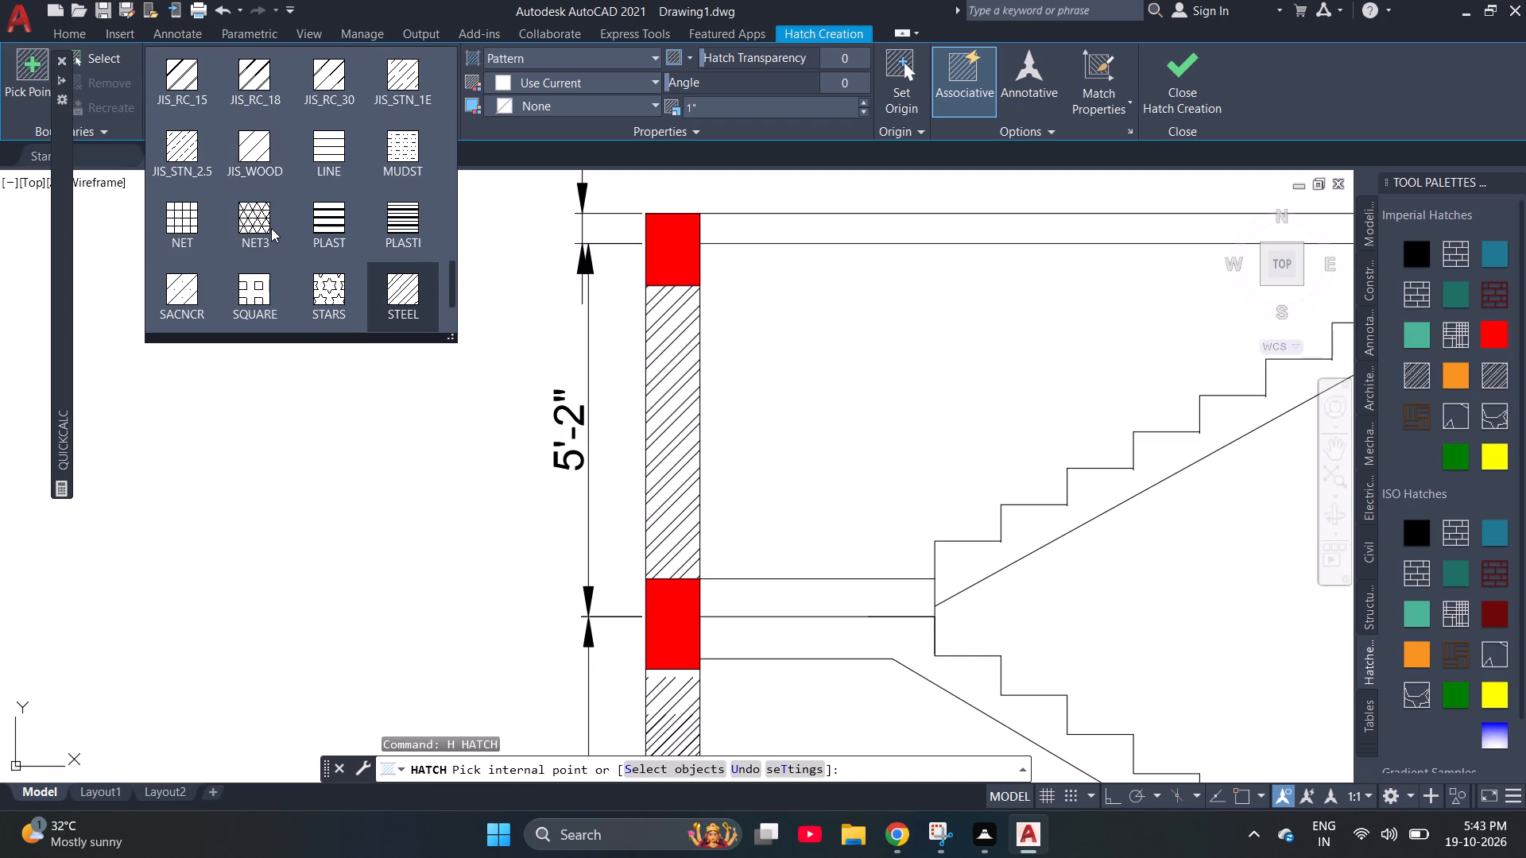
pyautogui.scroll(1, 275, 227)
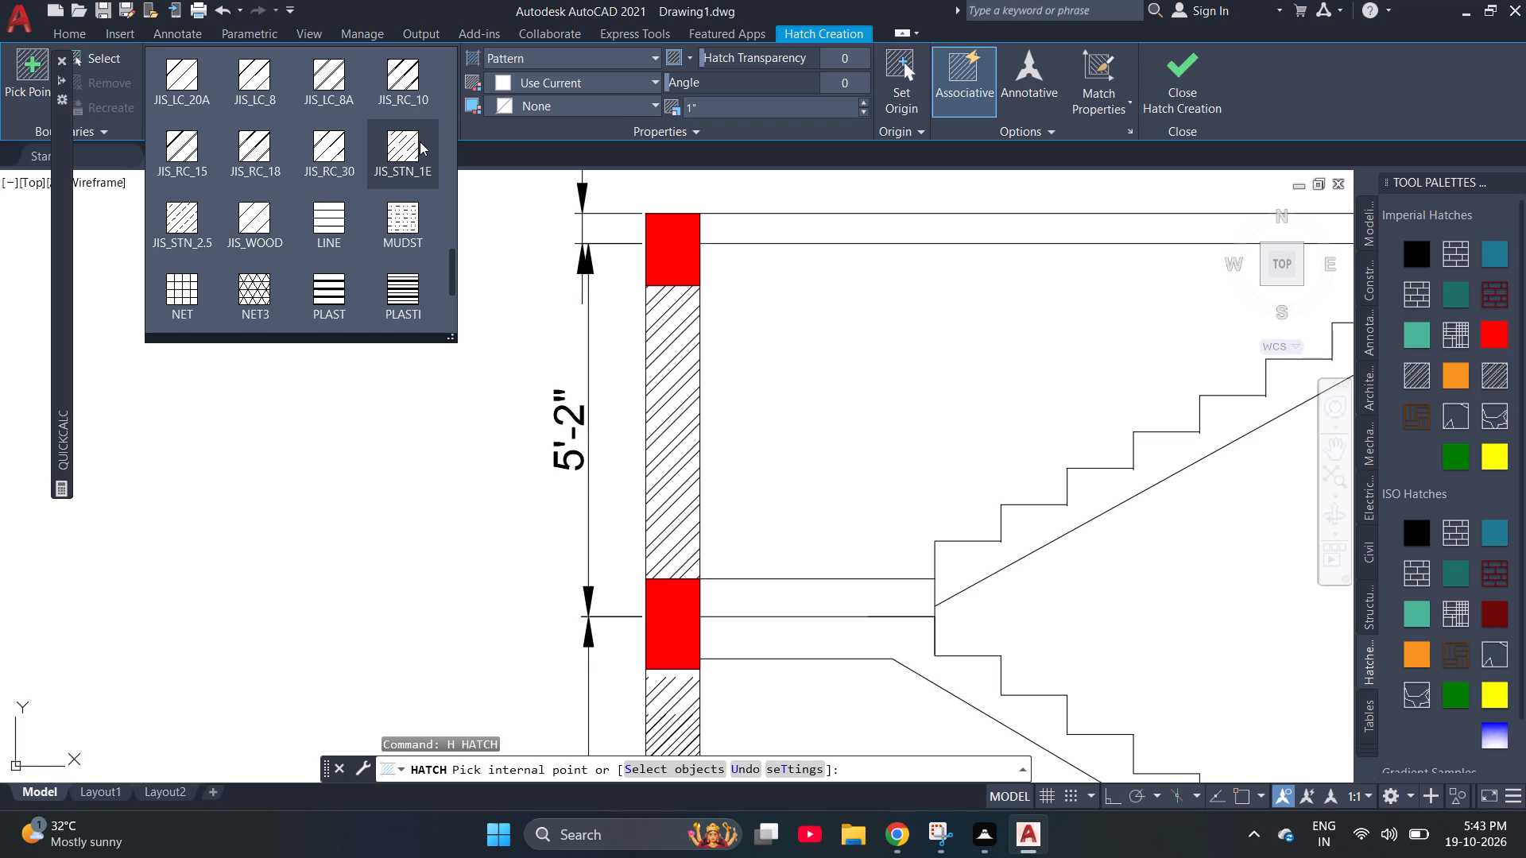
pyautogui.scroll(2, 387, 82)
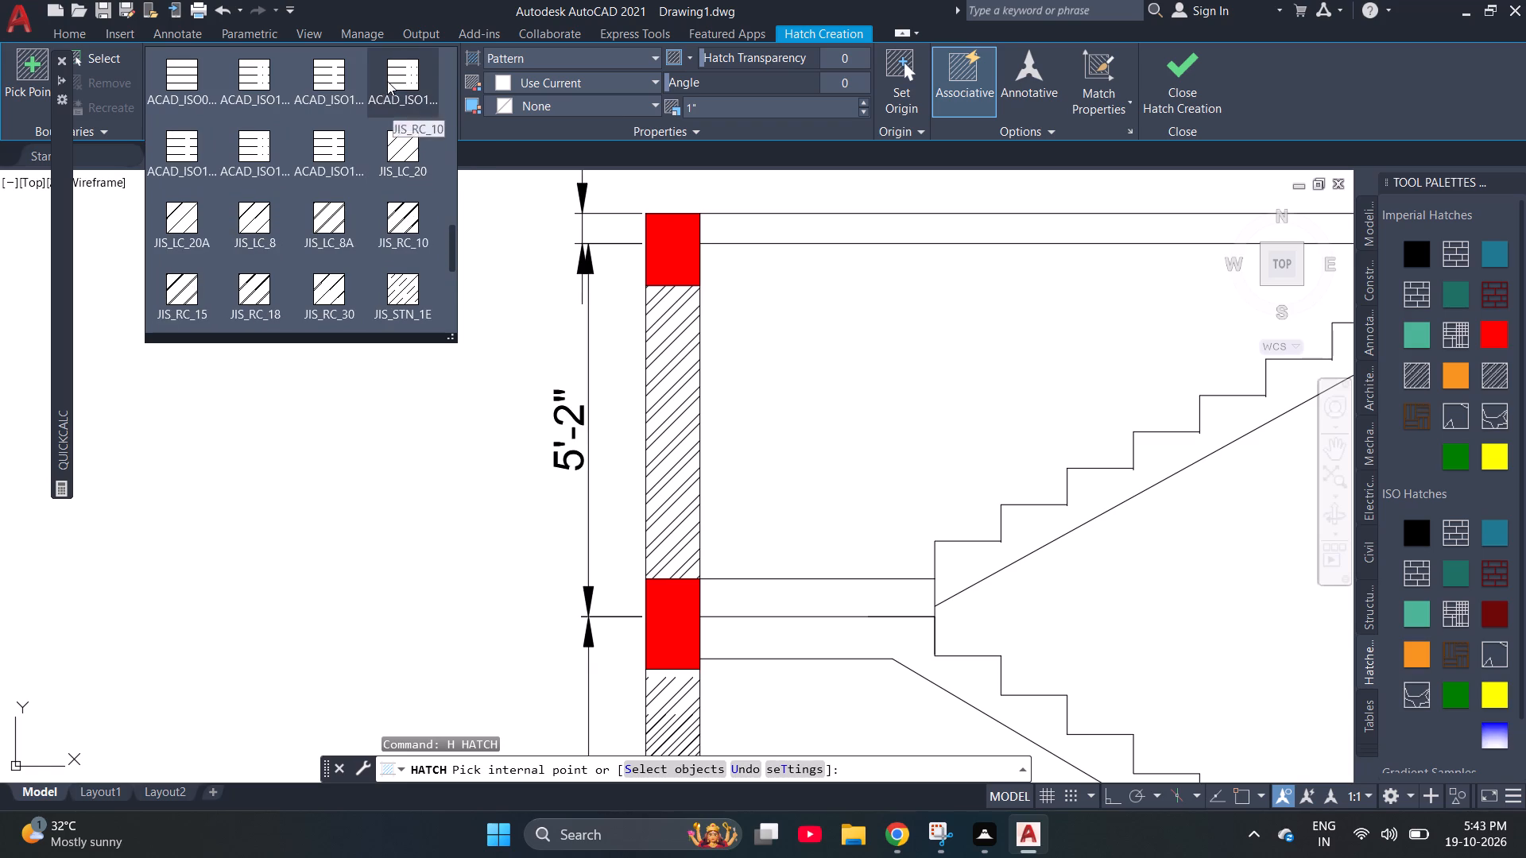
pyautogui.scroll(3, 291, 122)
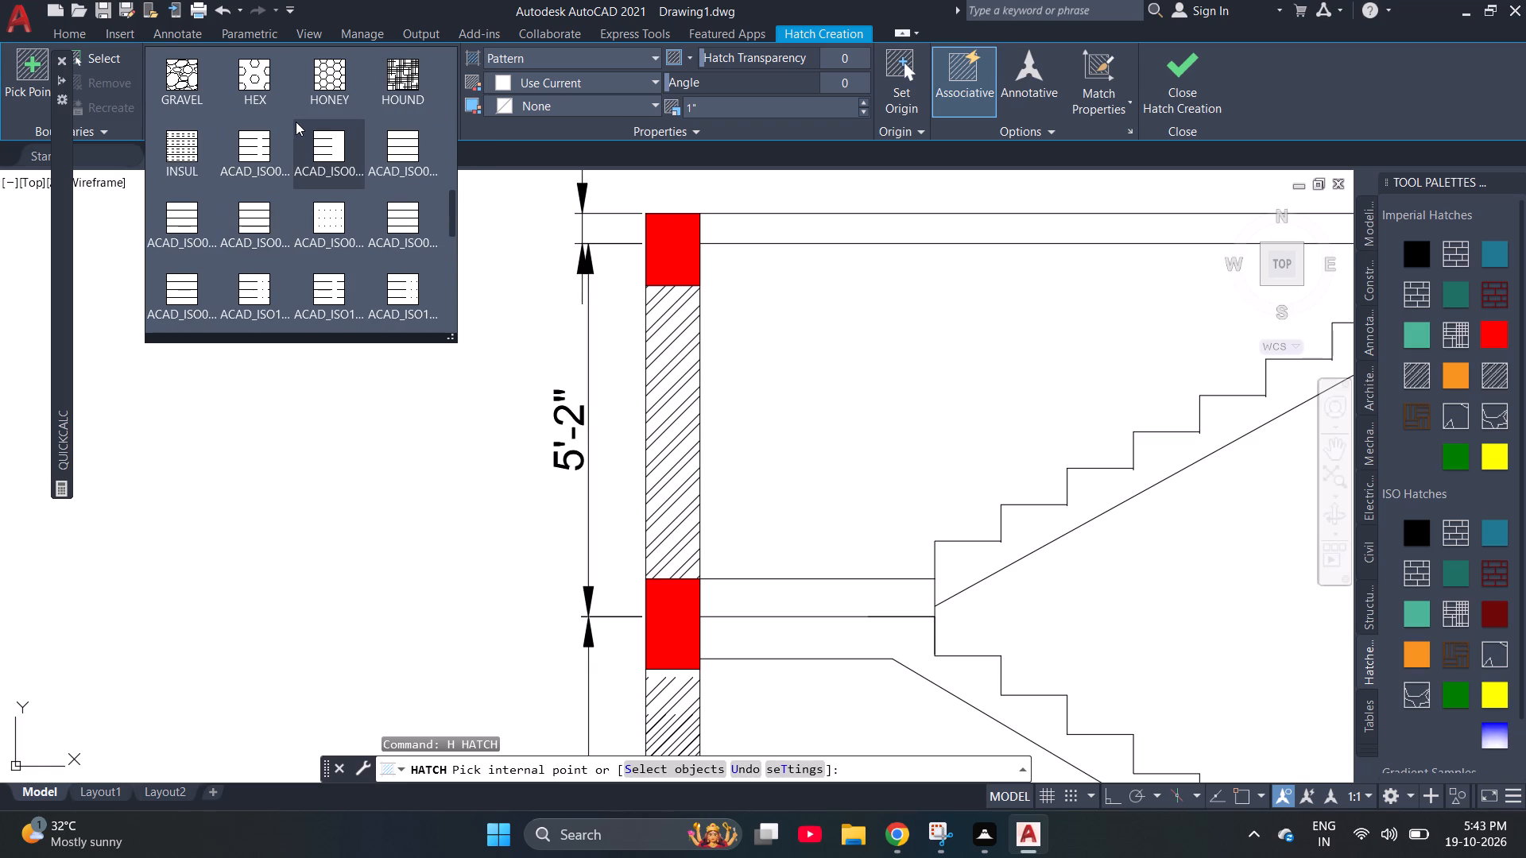
pyautogui.scroll(5, 318, 64)
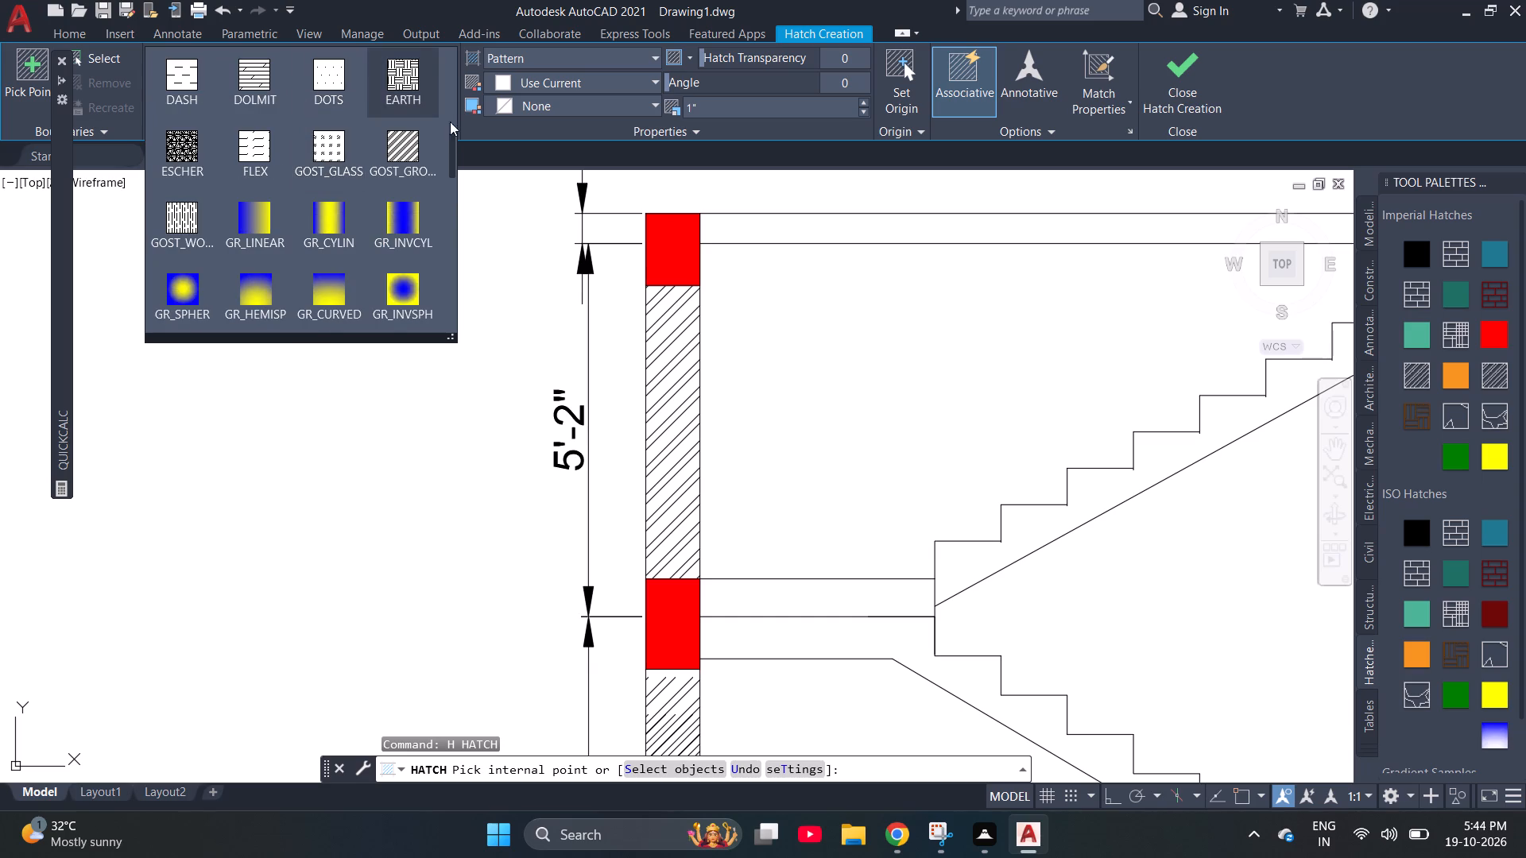
pyautogui.click(412, 141)
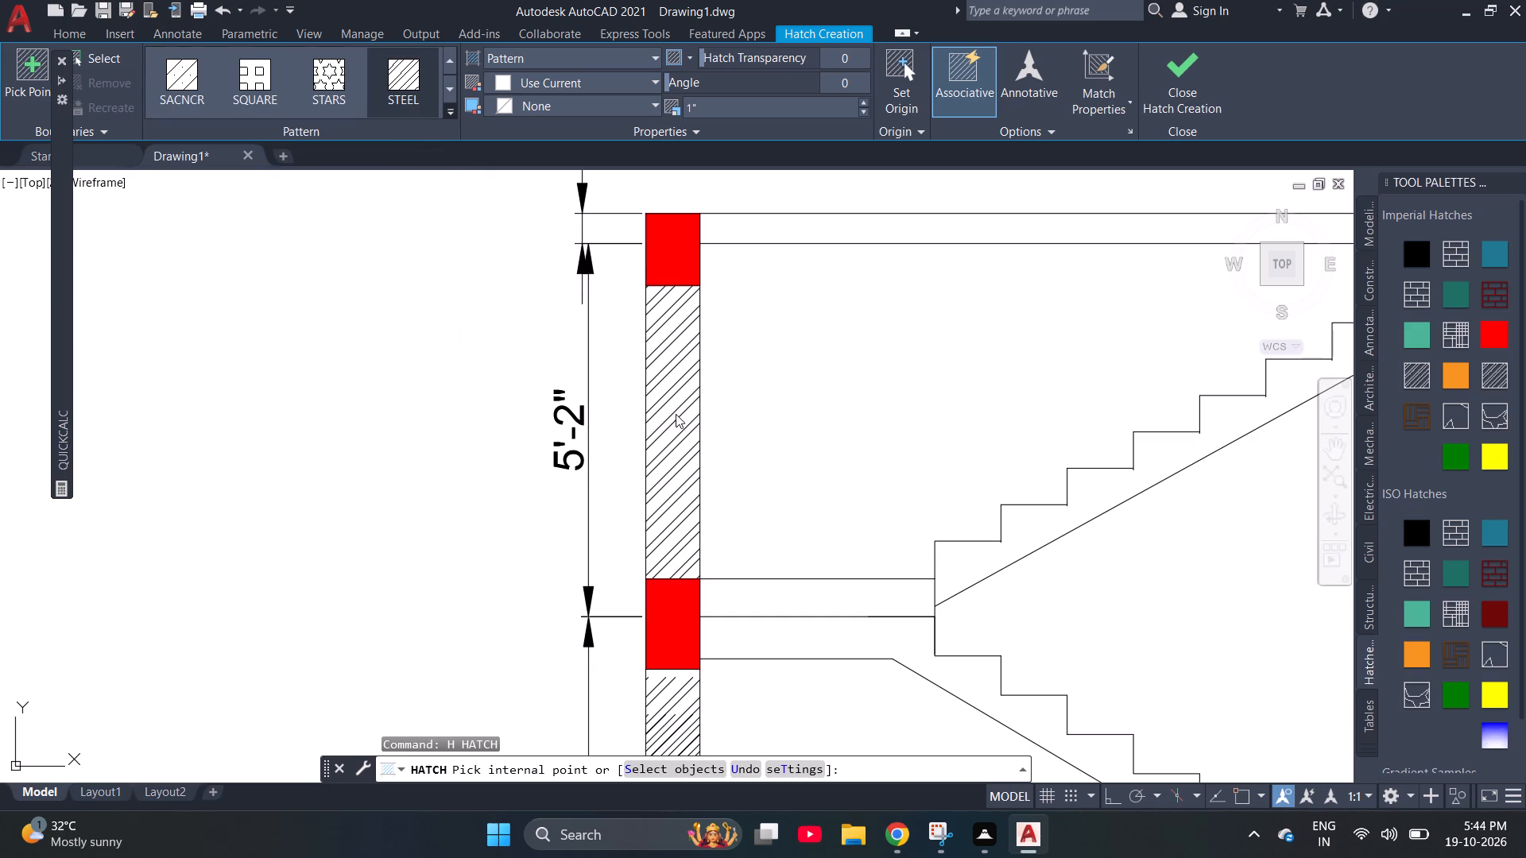
pyautogui.click(679, 381)
pyautogui.click(664, 384)
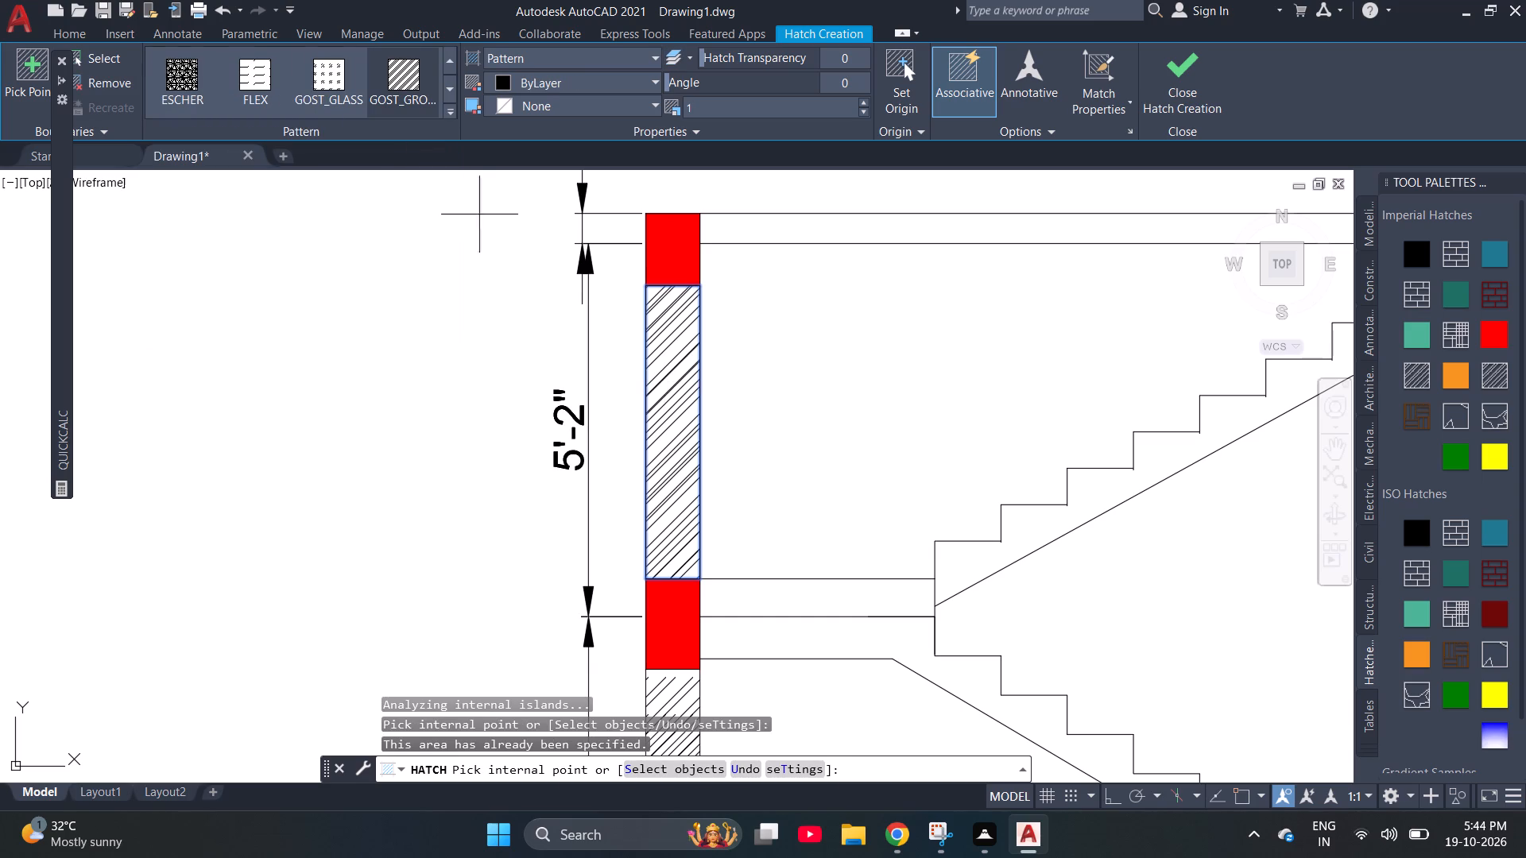
pyautogui.click(397, 71)
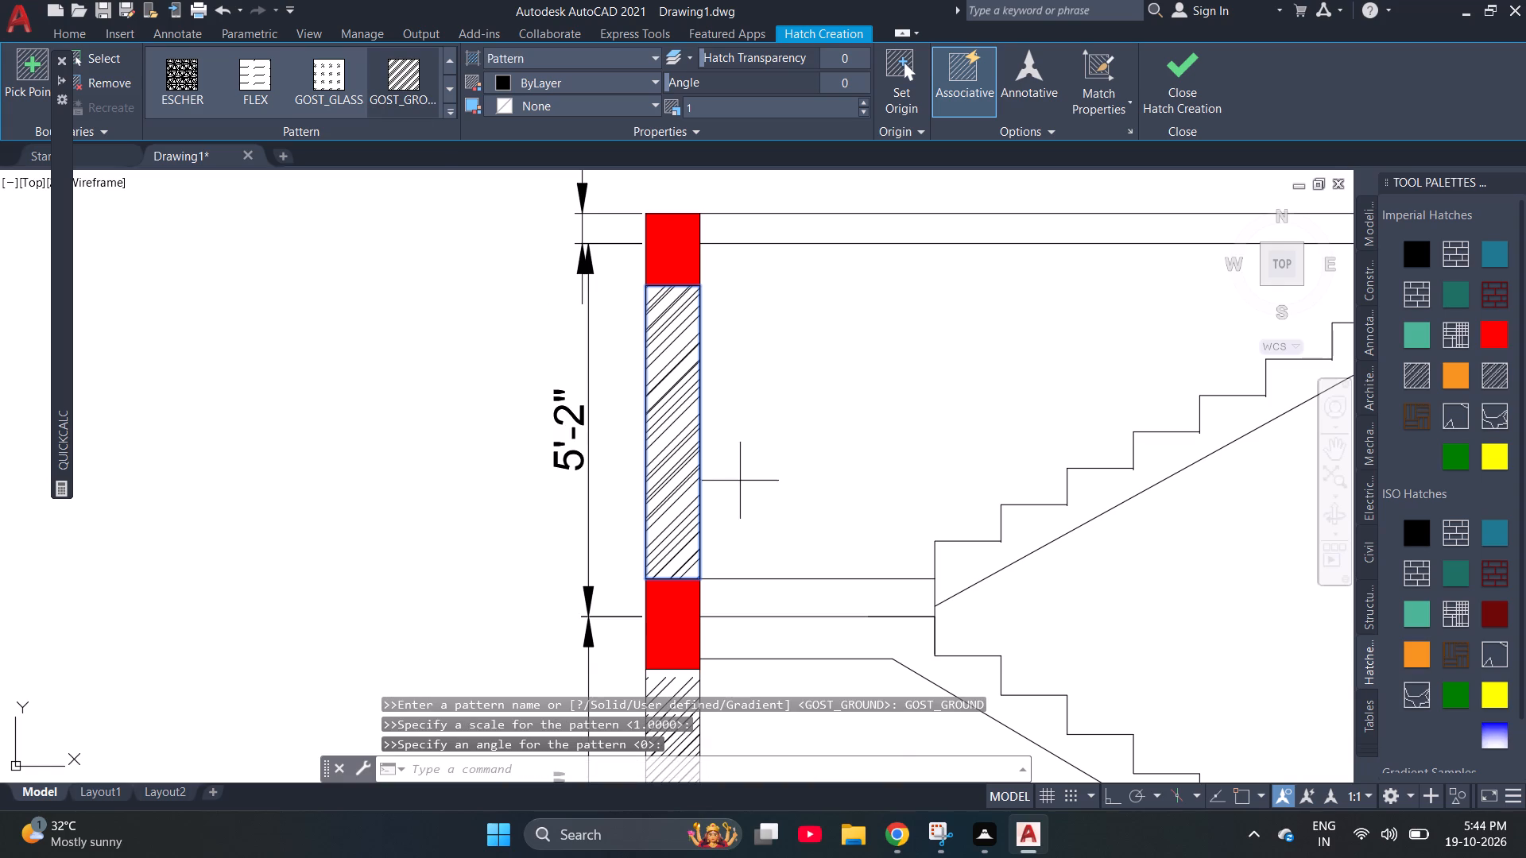
pyautogui.click(670, 436)
pyautogui.scroll(-2, 536, 313)
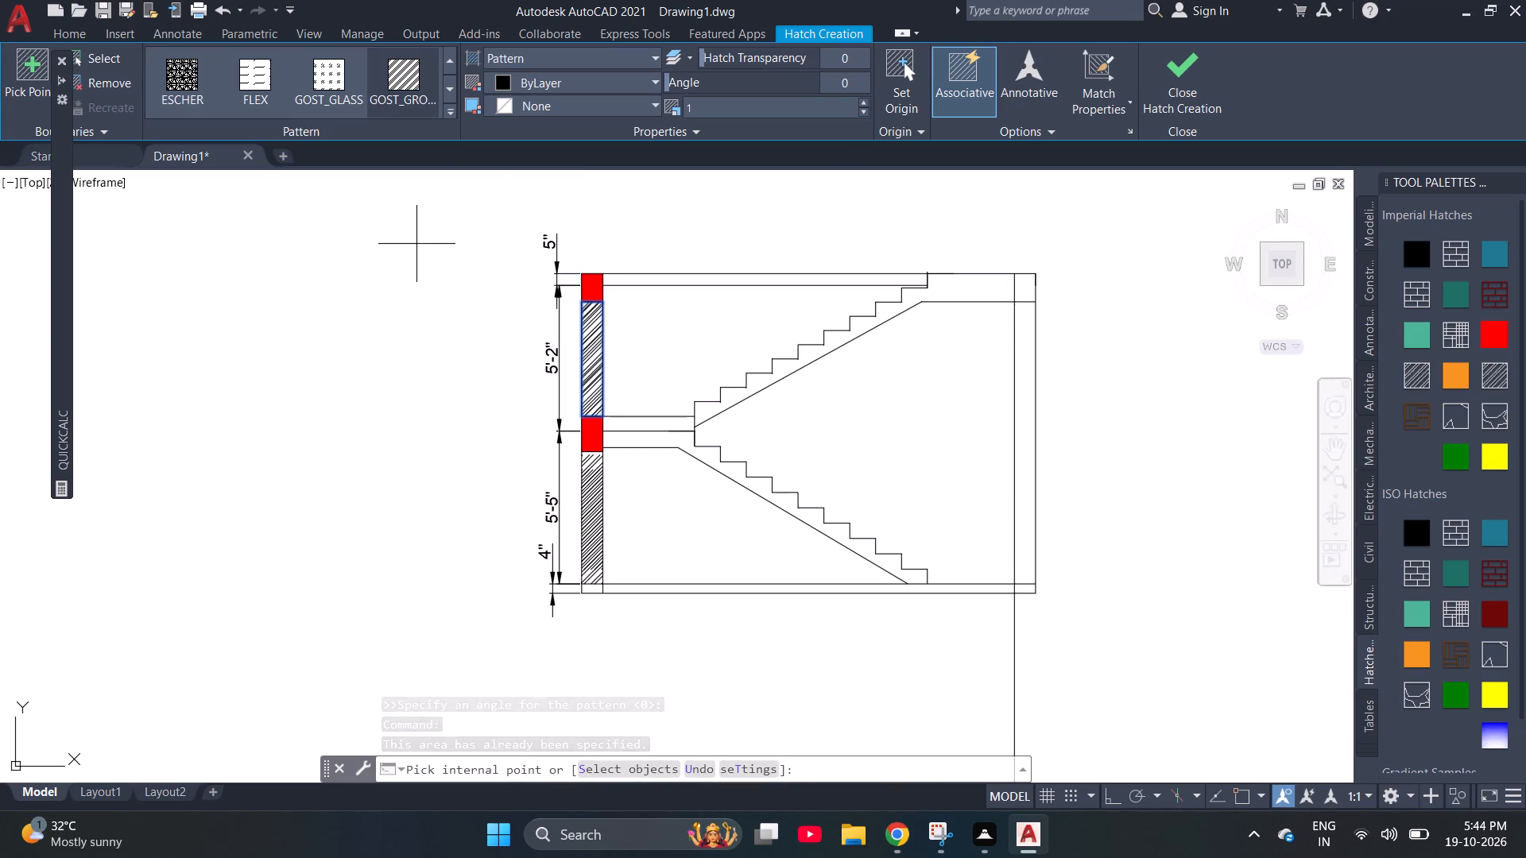
pyautogui.scroll(-1, 195, 466)
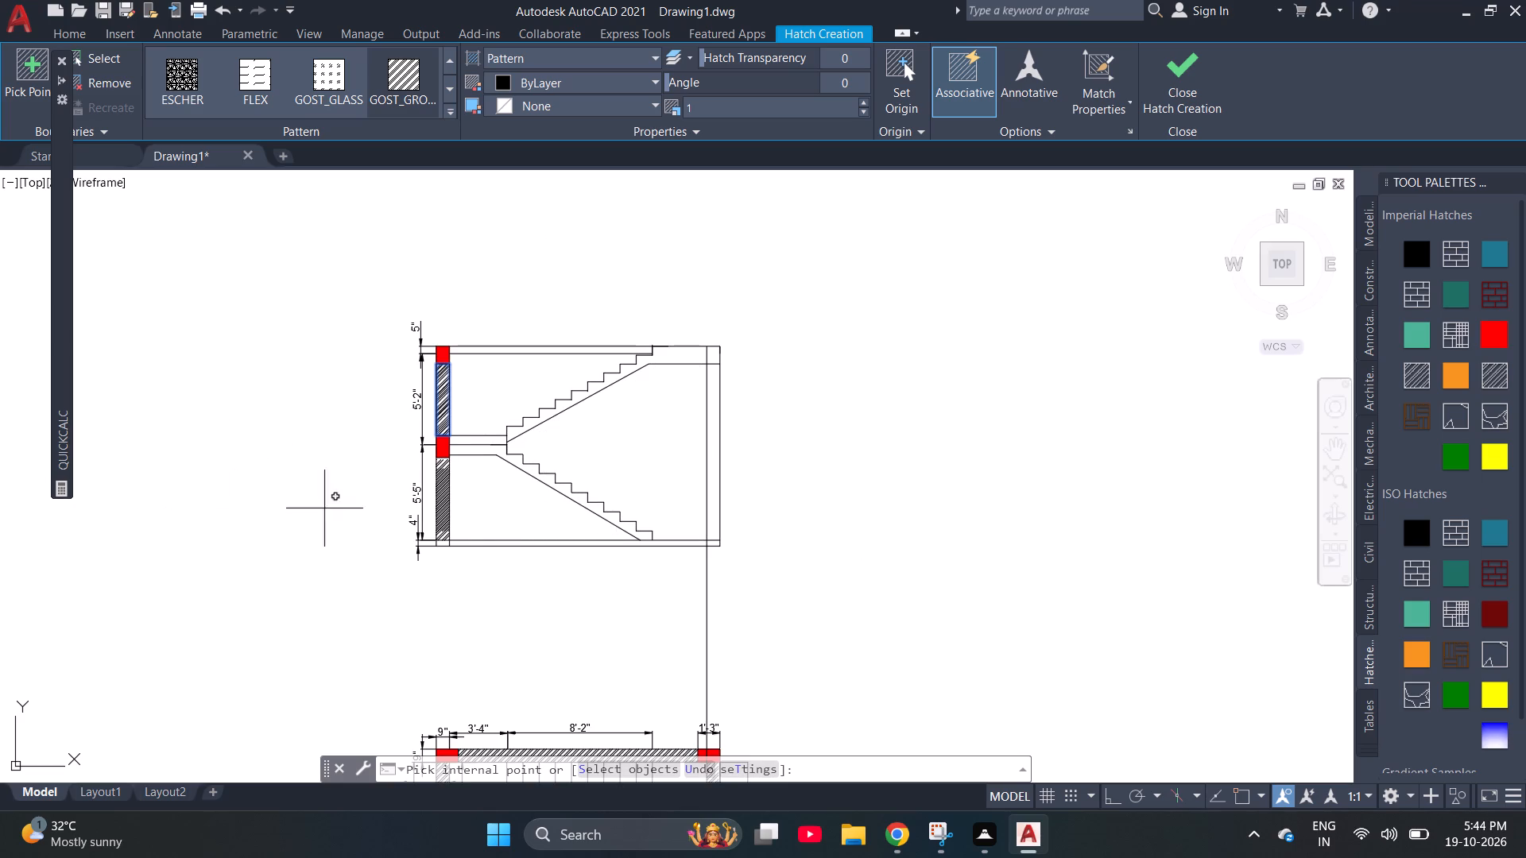
pyautogui.press('Escape')
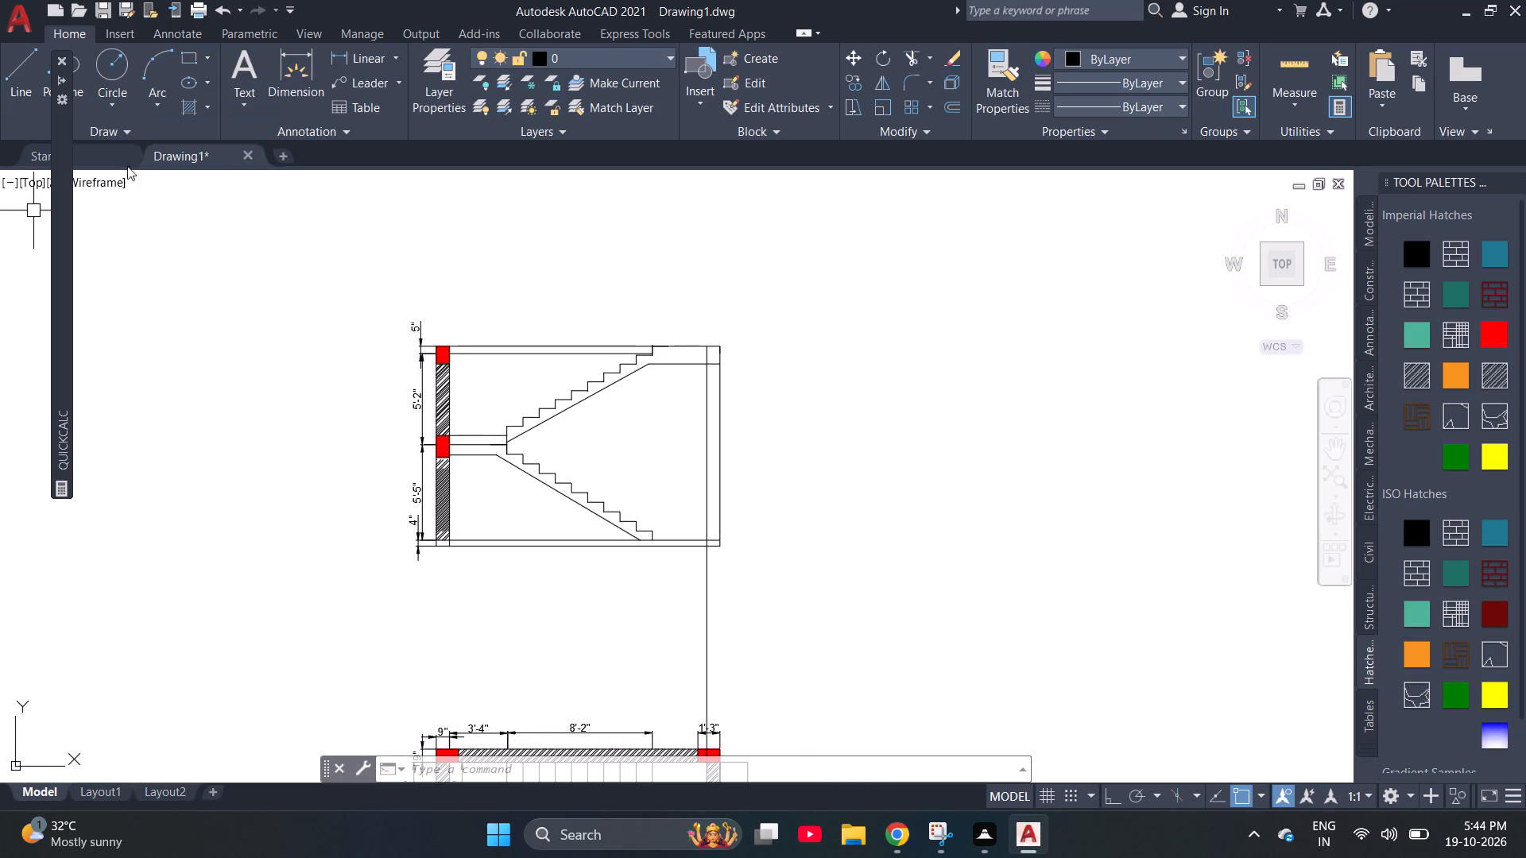
# Hatch the top slab between the left wall beam and the upper flight's end with the TRIANG pattern.
pyautogui.press('k')
pyautogui.press('Return')
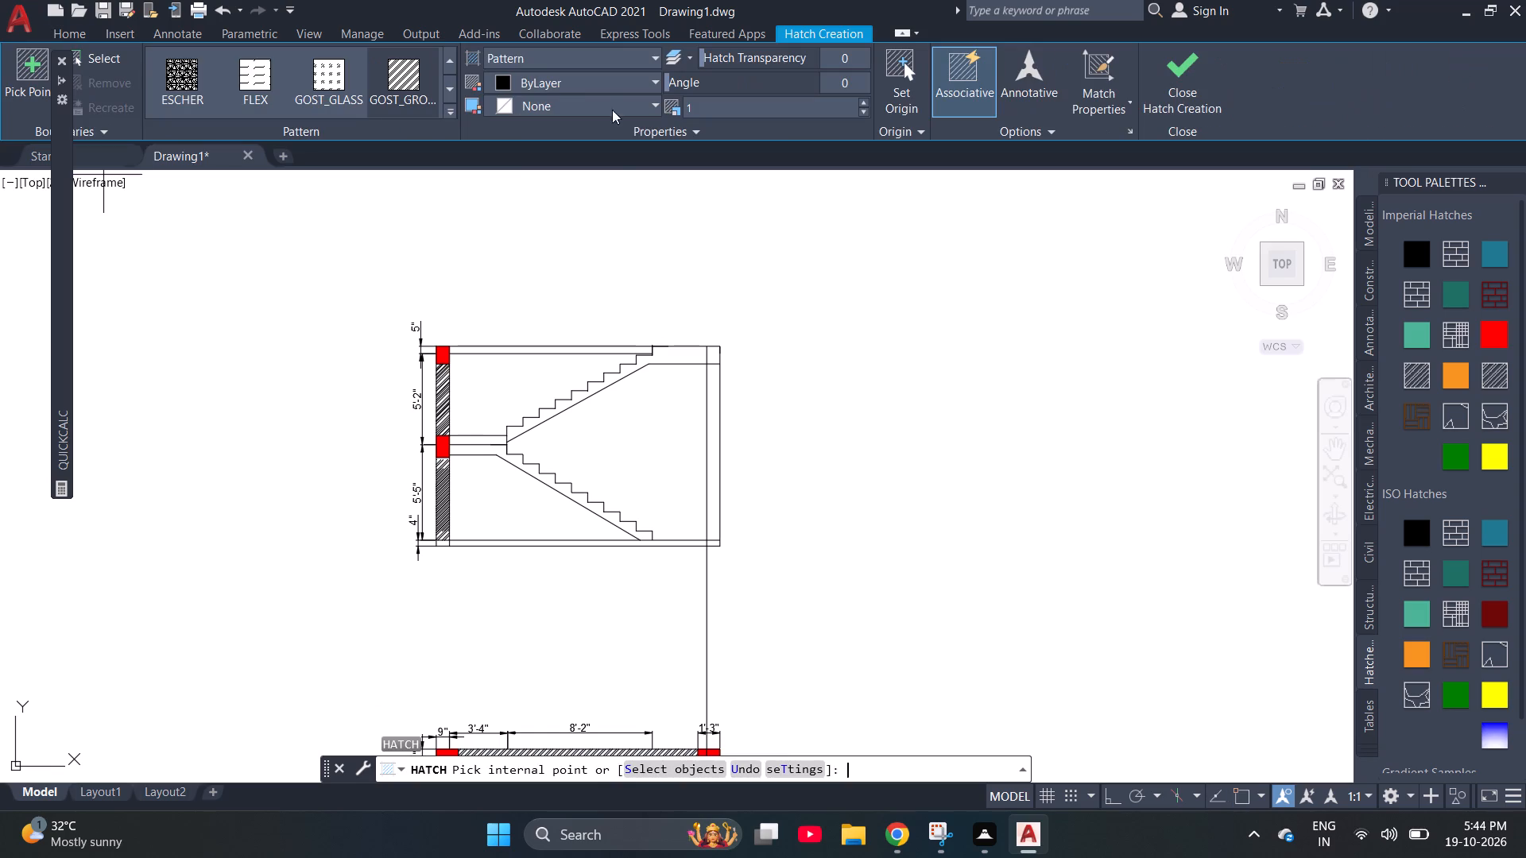
pyautogui.click(445, 110)
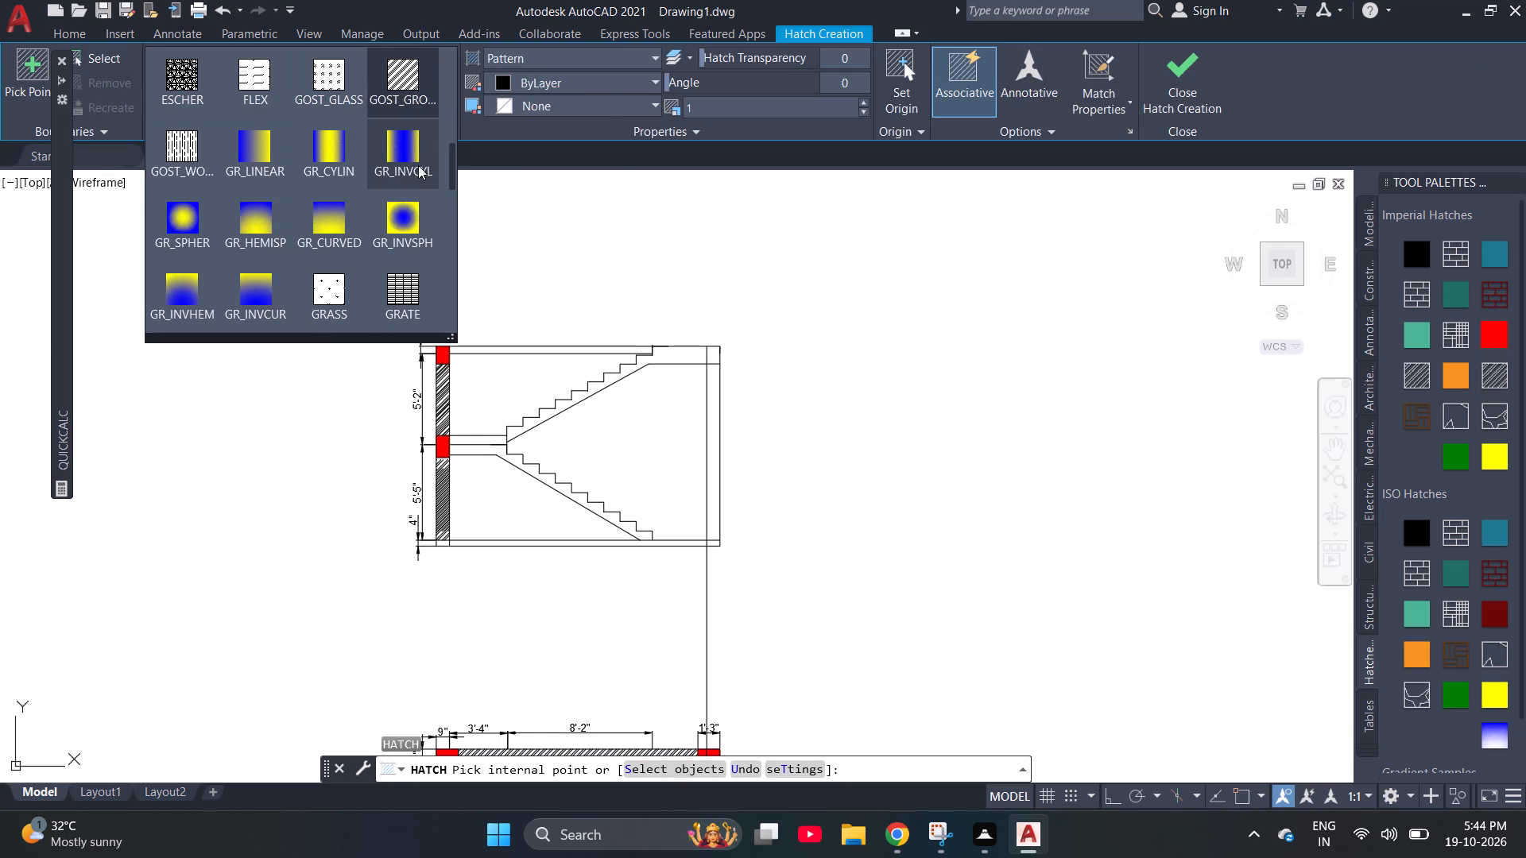
pyautogui.scroll(-3, 376, 234)
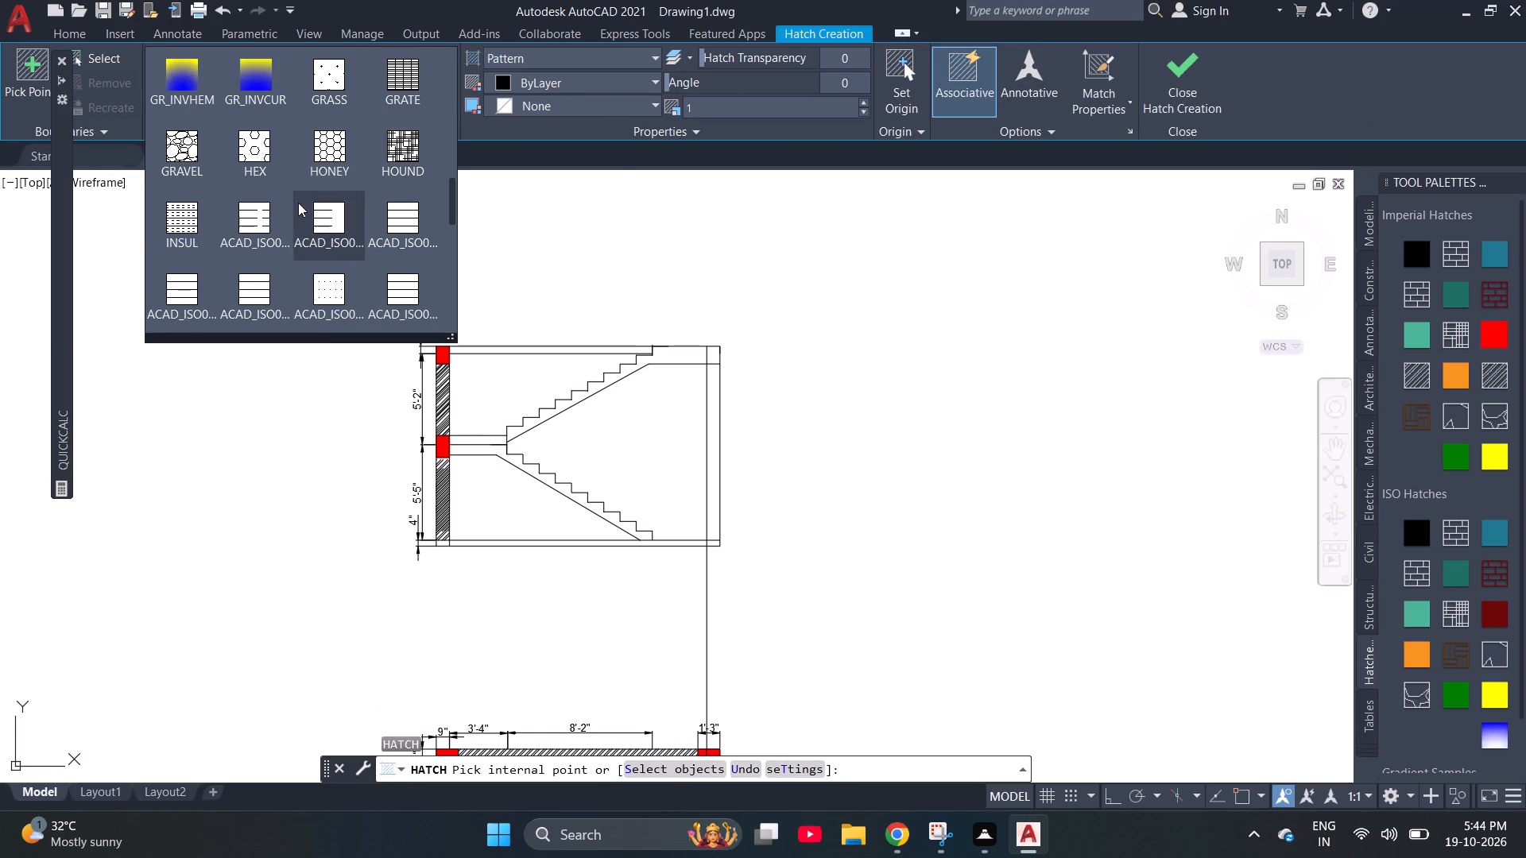
pyautogui.scroll(-5, 309, 152)
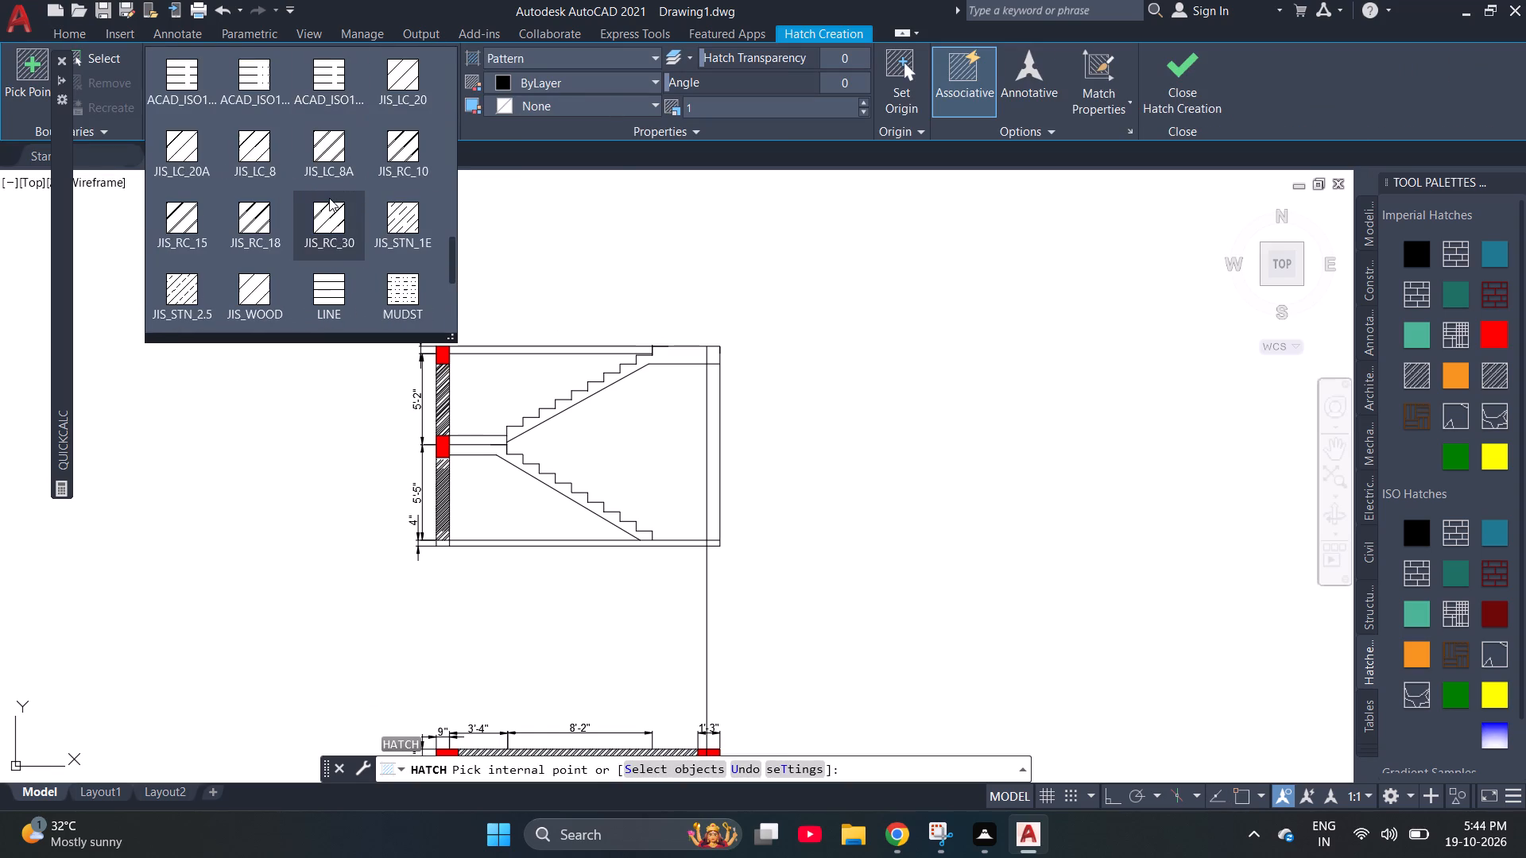
pyautogui.scroll(-3, 329, 198)
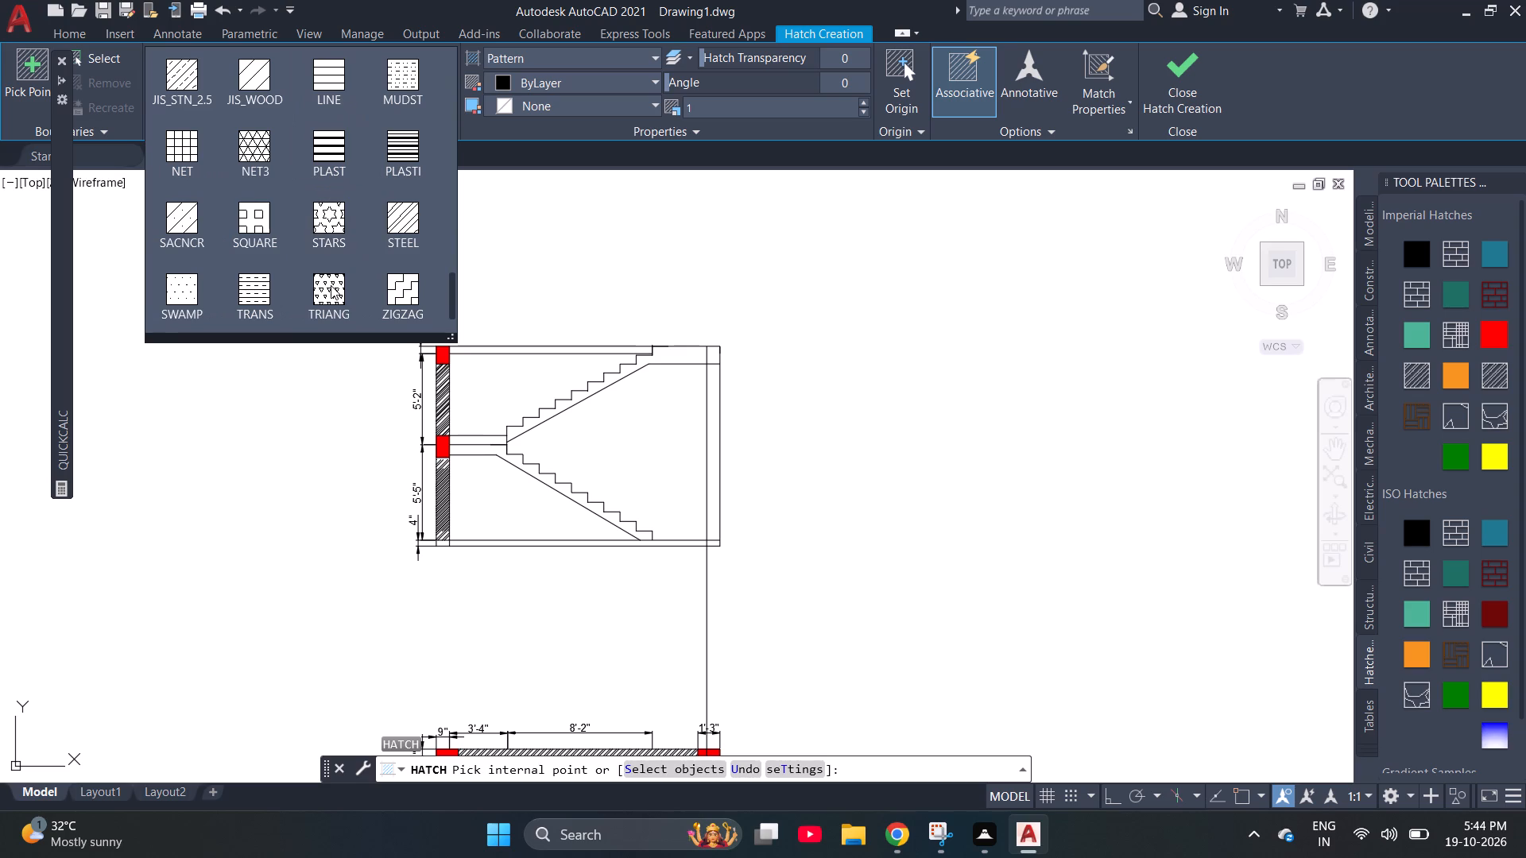
pyautogui.scroll(4, 331, 285)
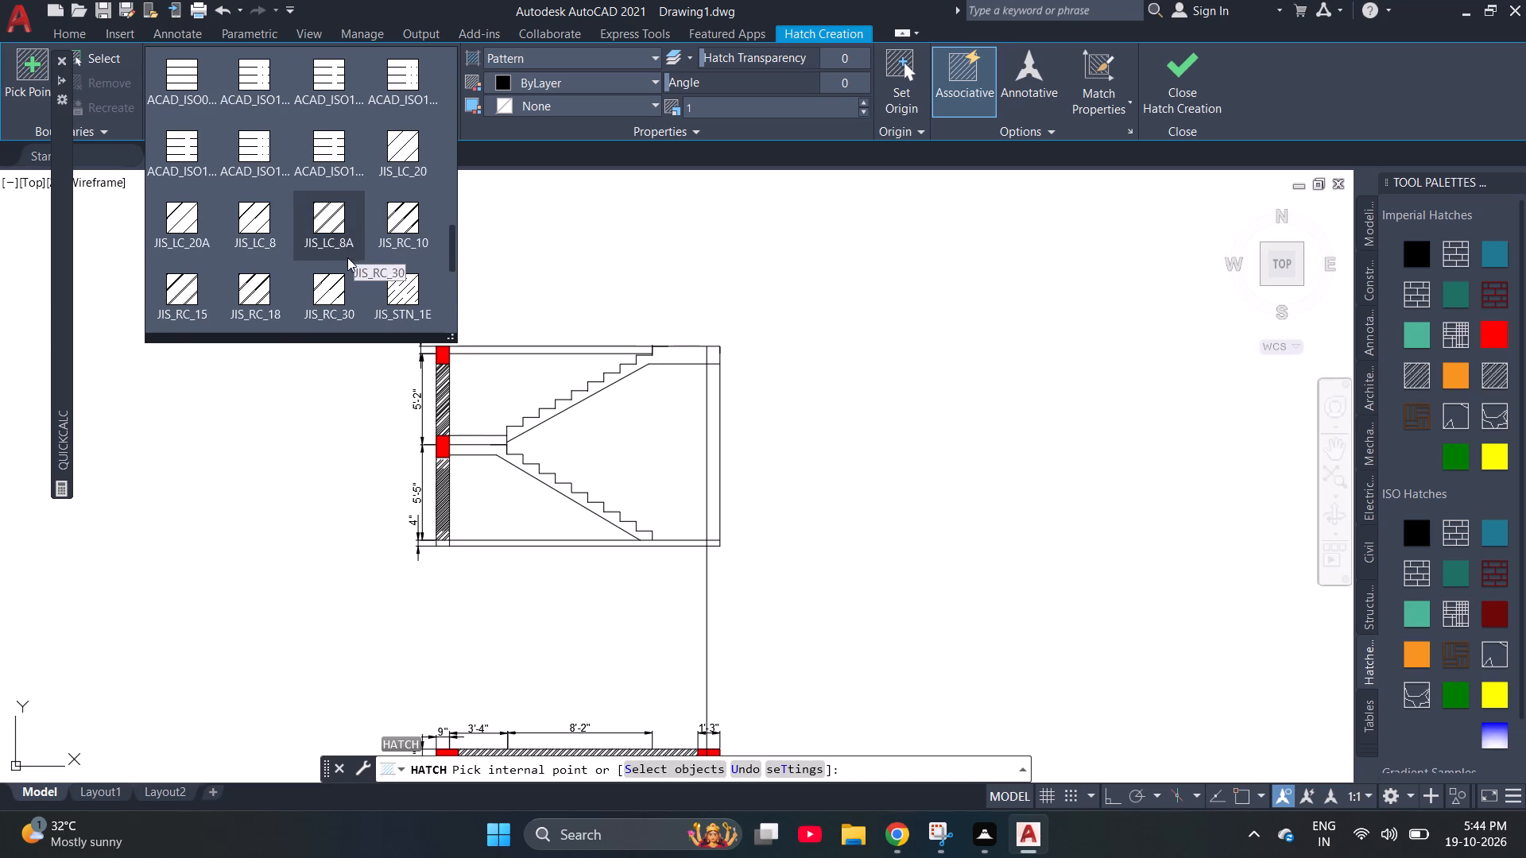
pyautogui.scroll(4, 354, 257)
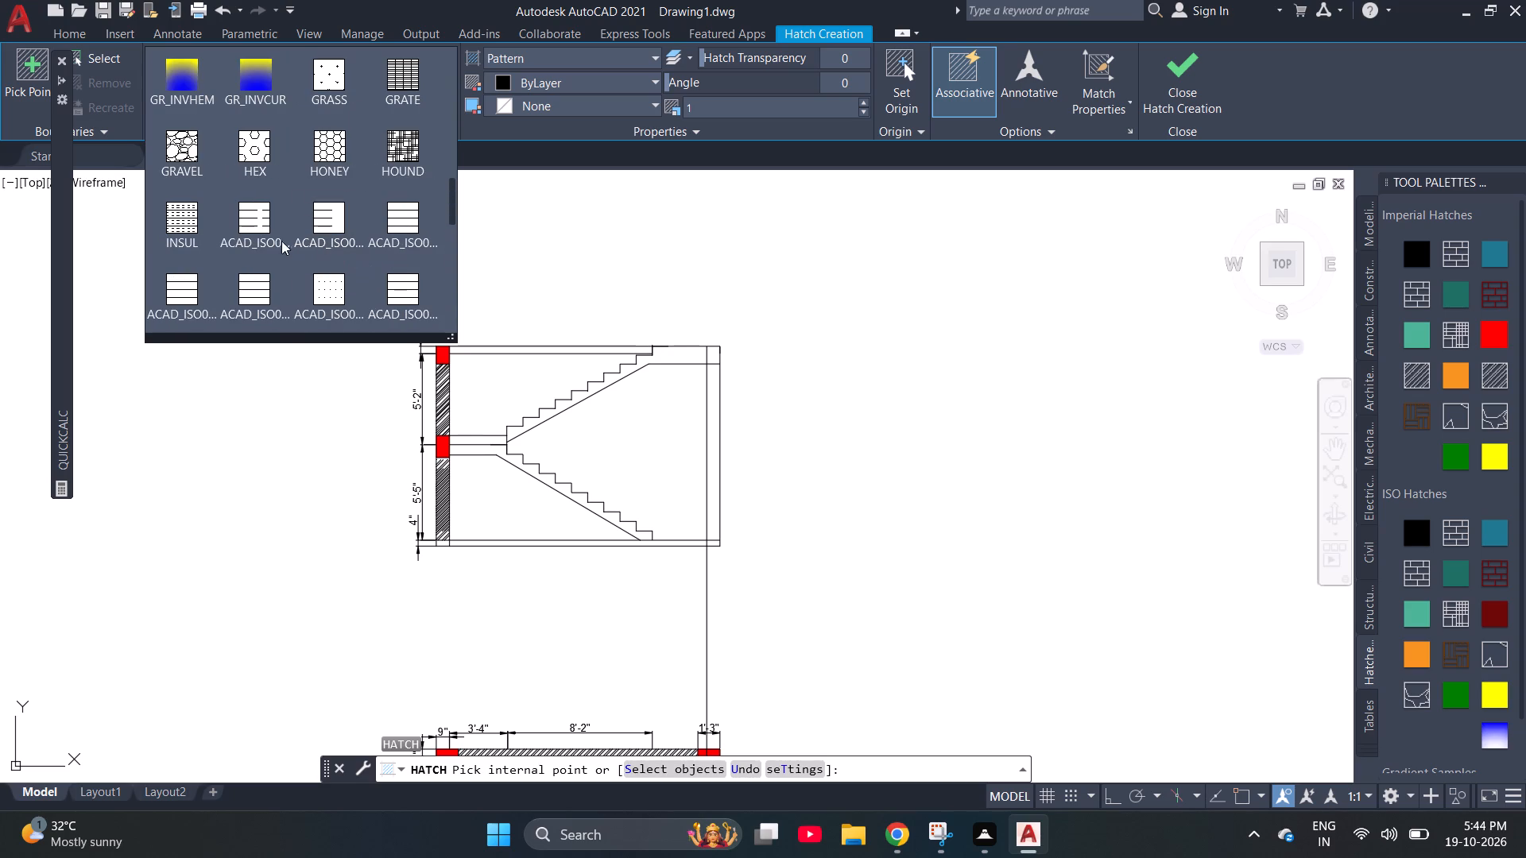
pyautogui.scroll(2, 384, 209)
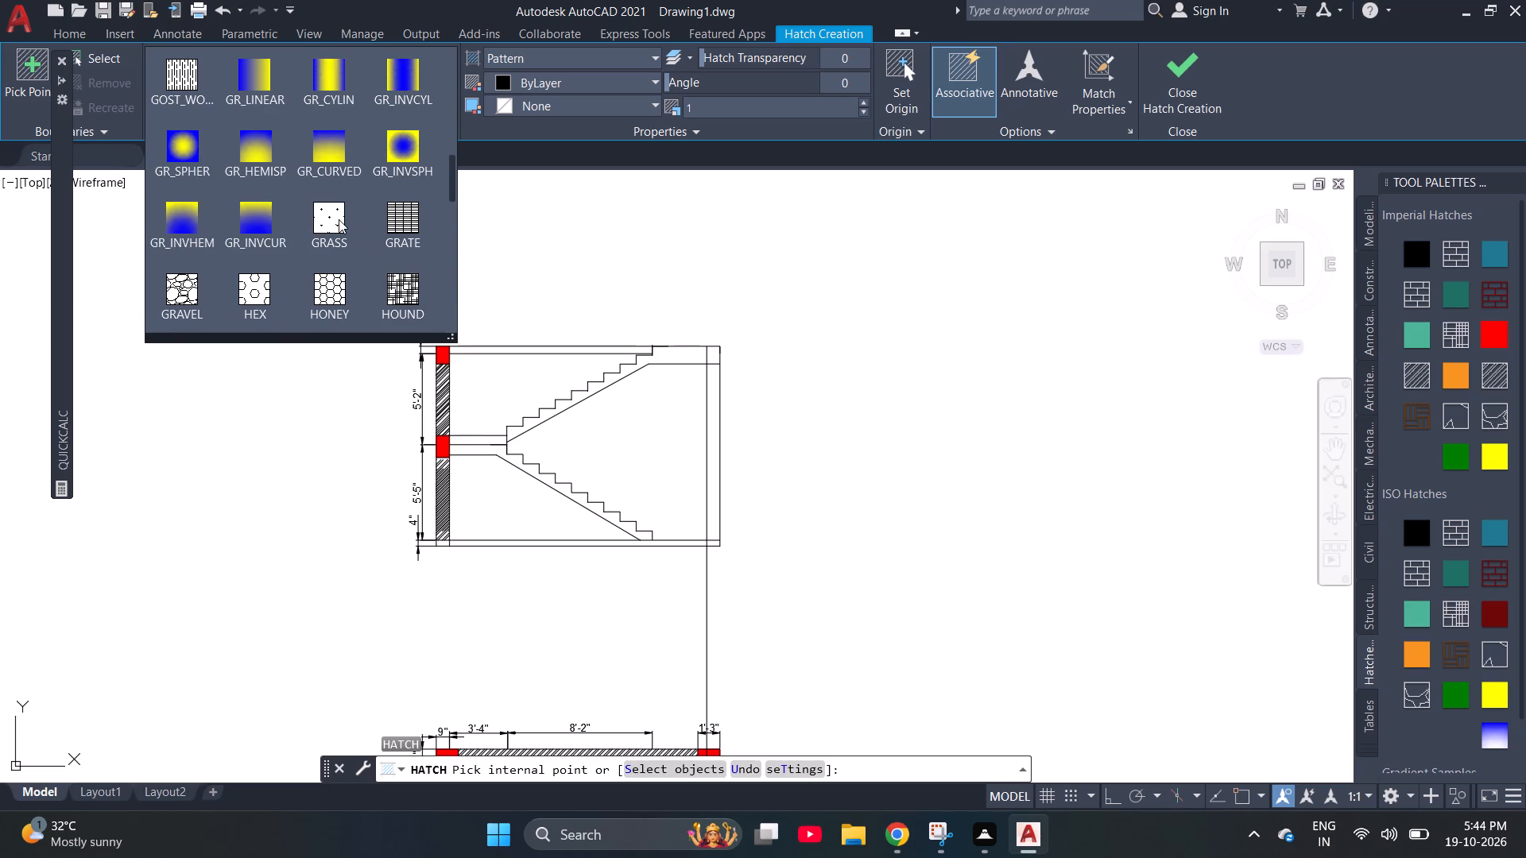
pyautogui.scroll(-6, 364, 215)
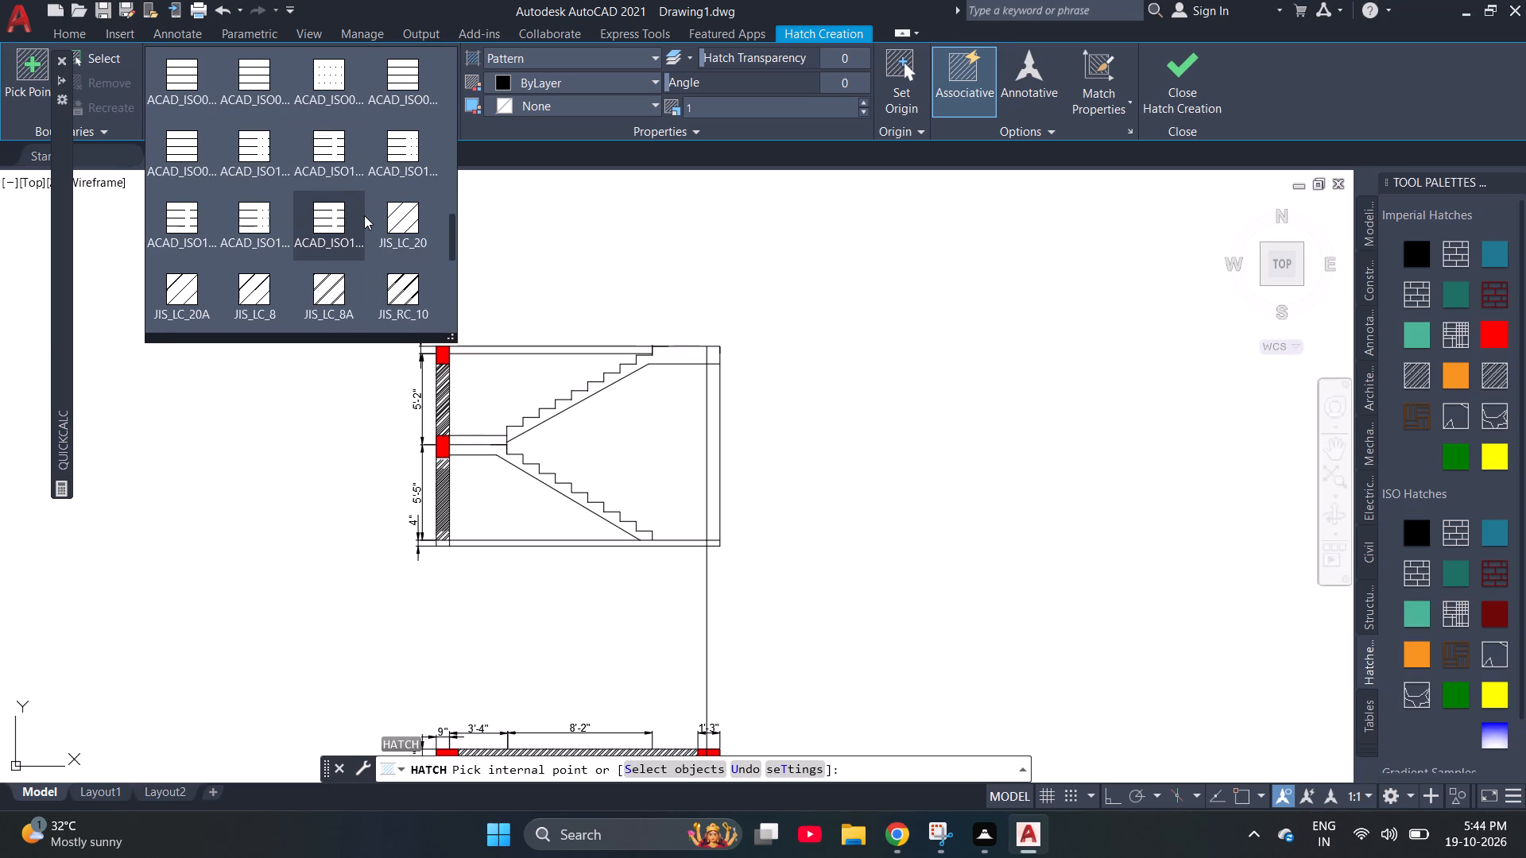
pyautogui.scroll(-2, 364, 215)
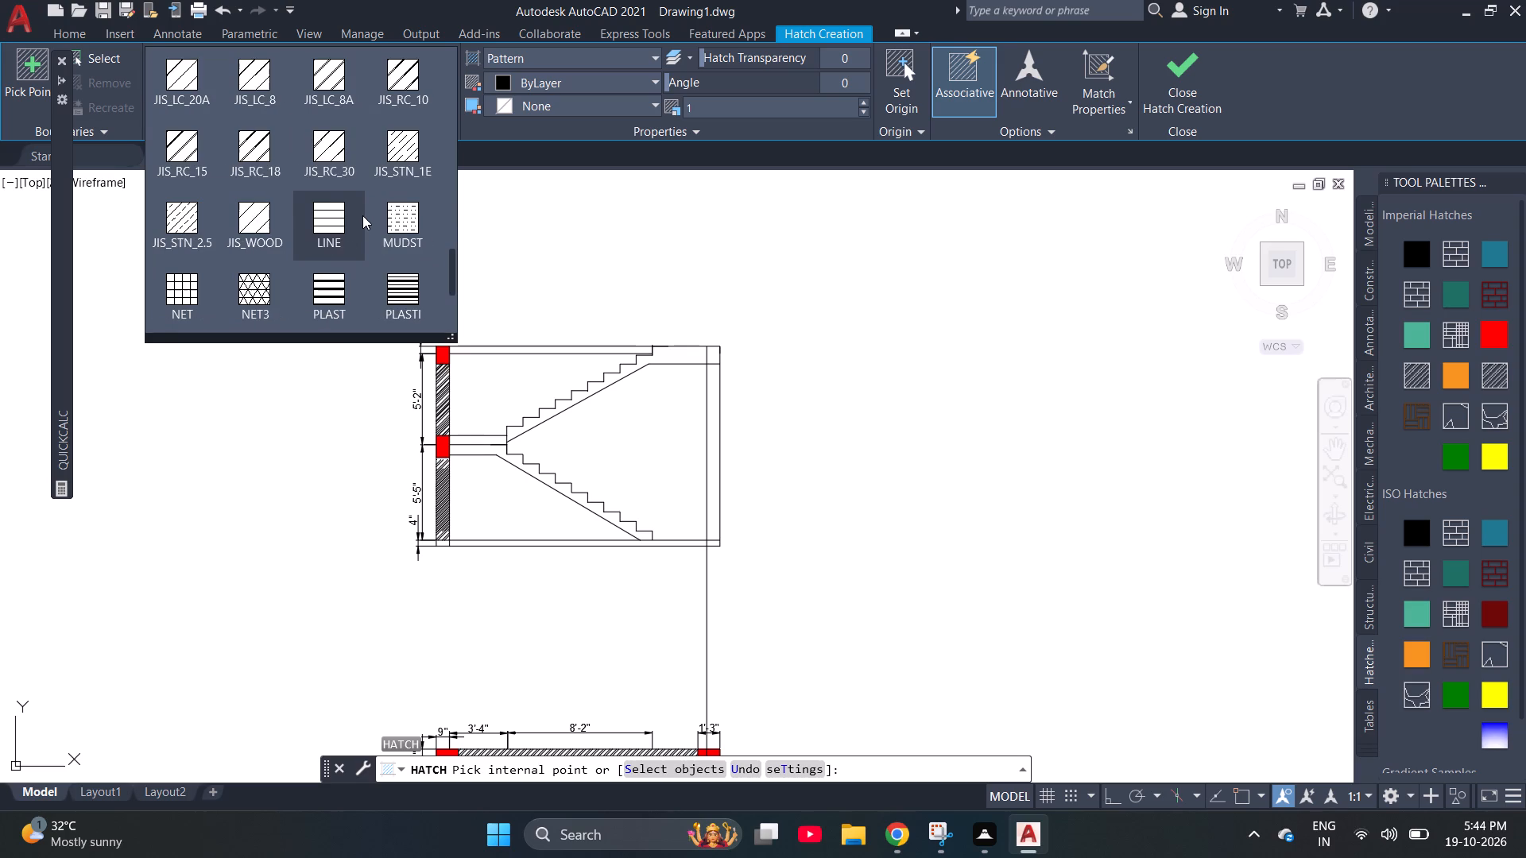
pyautogui.scroll(-1, 362, 215)
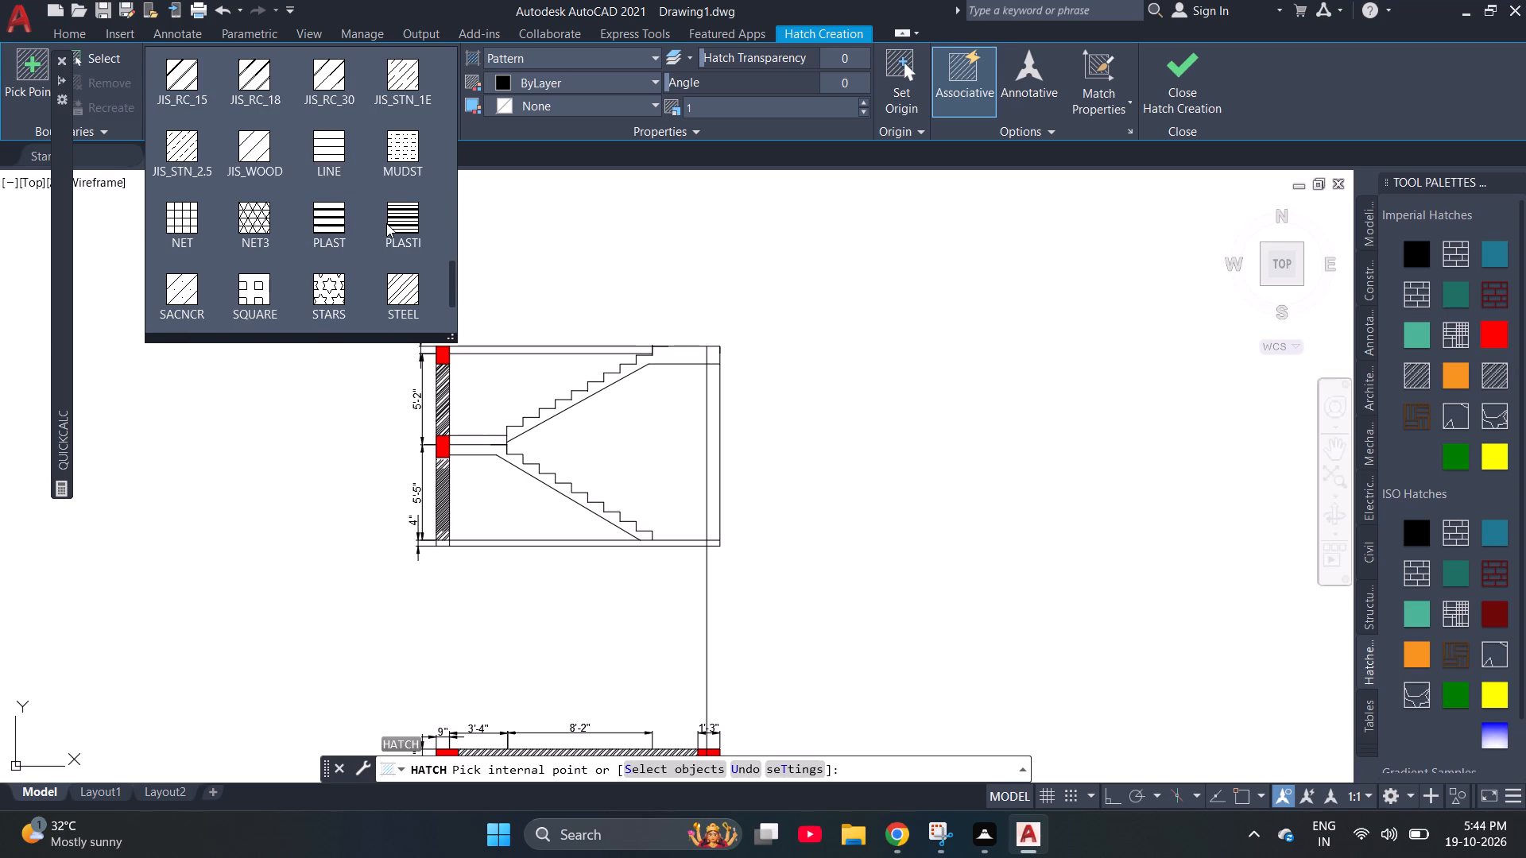
pyautogui.scroll(-1, 386, 223)
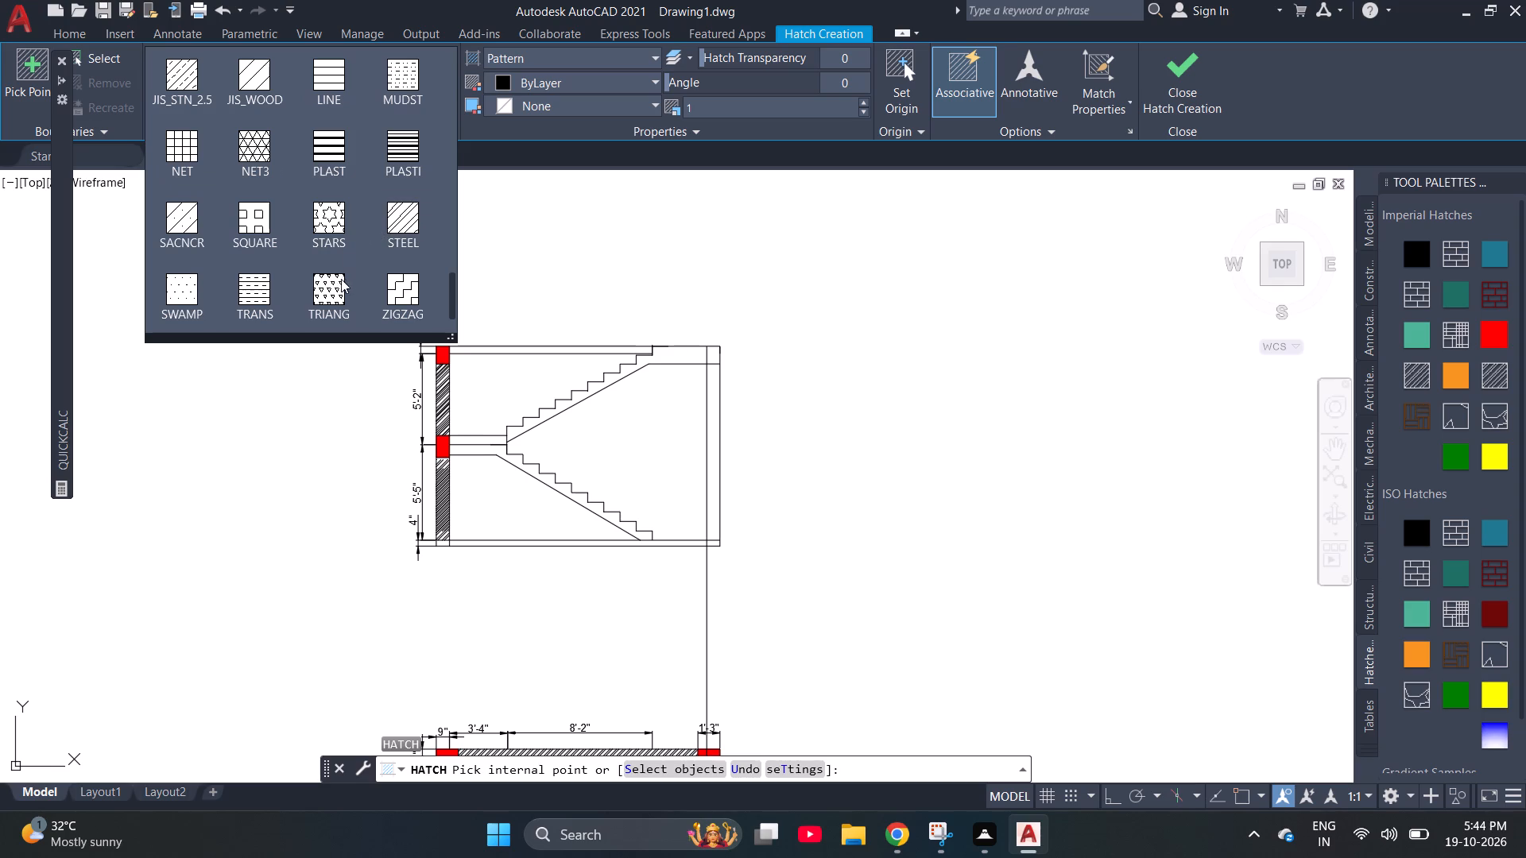
pyautogui.click(338, 281)
pyautogui.scroll(3, 500, 355)
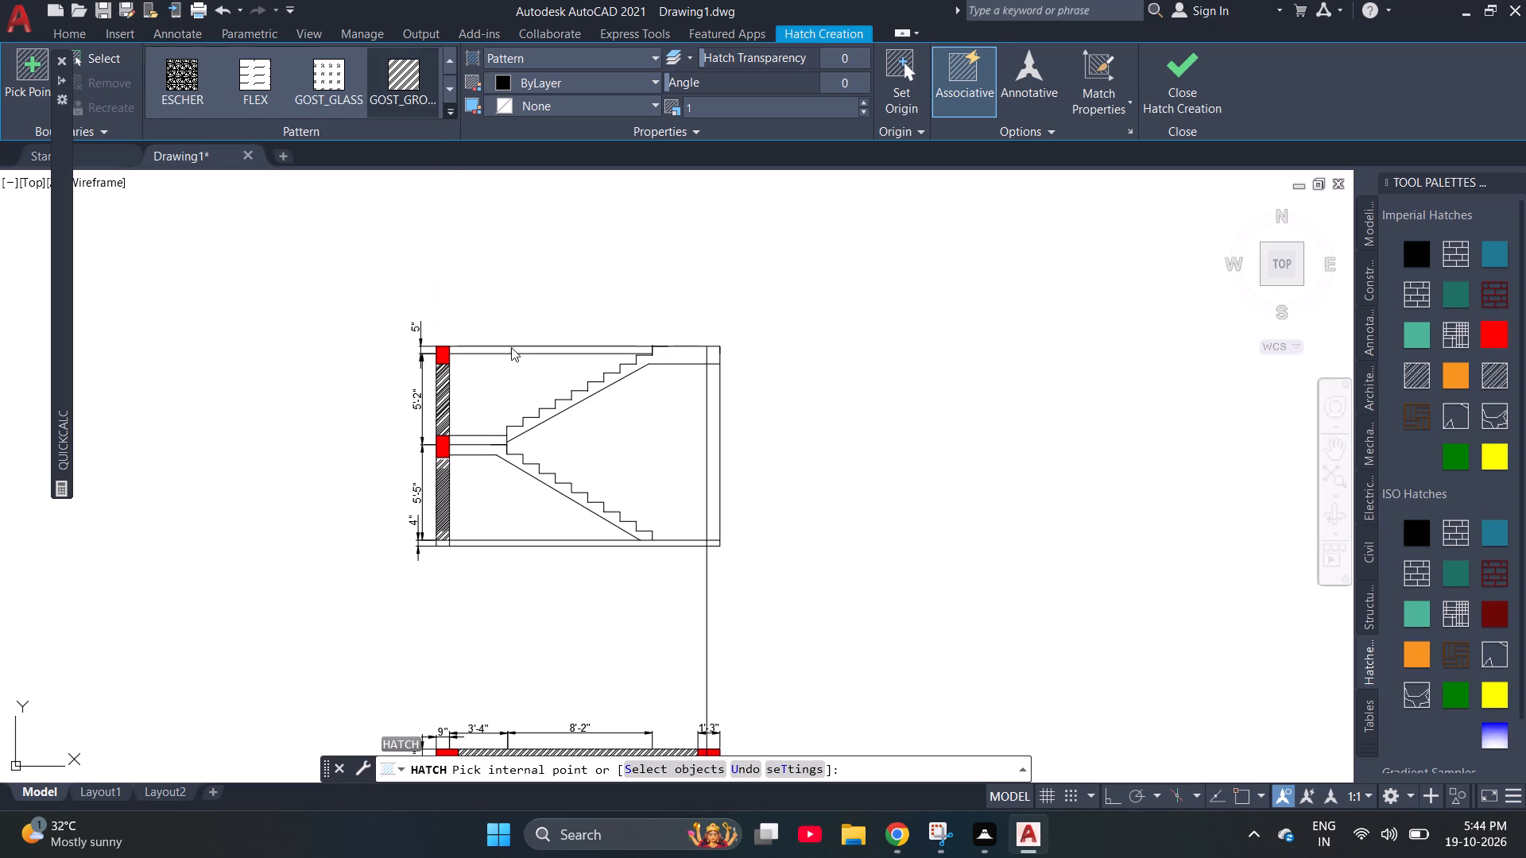
pyautogui.scroll(3, 513, 349)
pyautogui.click(525, 338)
pyautogui.scroll(-2, 379, 334)
pyautogui.scroll(-2, 307, 325)
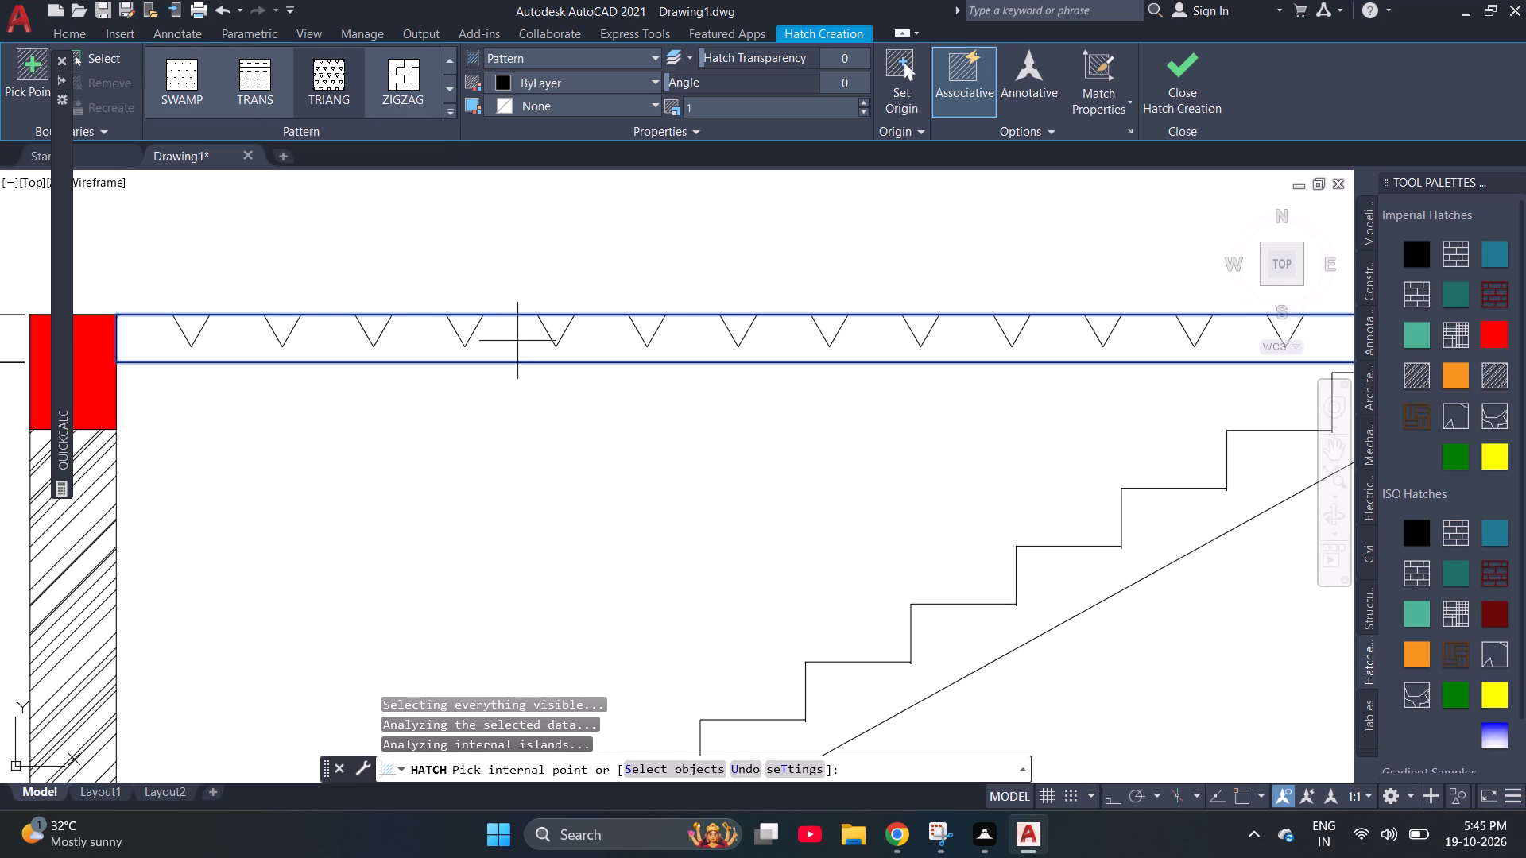
# Adjust the pattern scale of the top slab's triangle hatch.
pyautogui.click(862, 118)
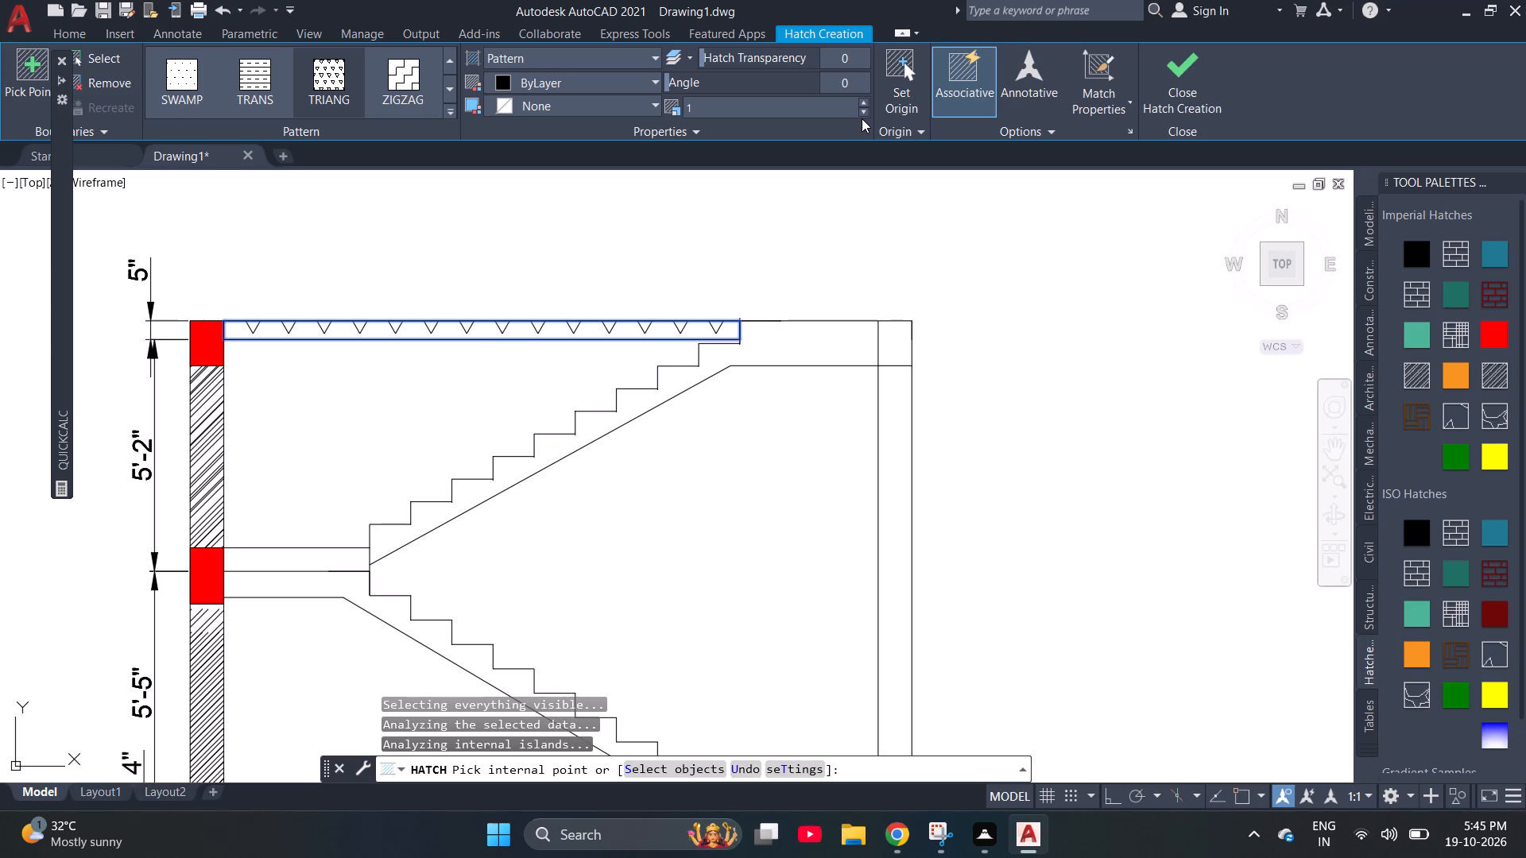
pyautogui.click(860, 118)
pyautogui.tripleClick(860, 118)
pyautogui.tripleClick(860, 118)
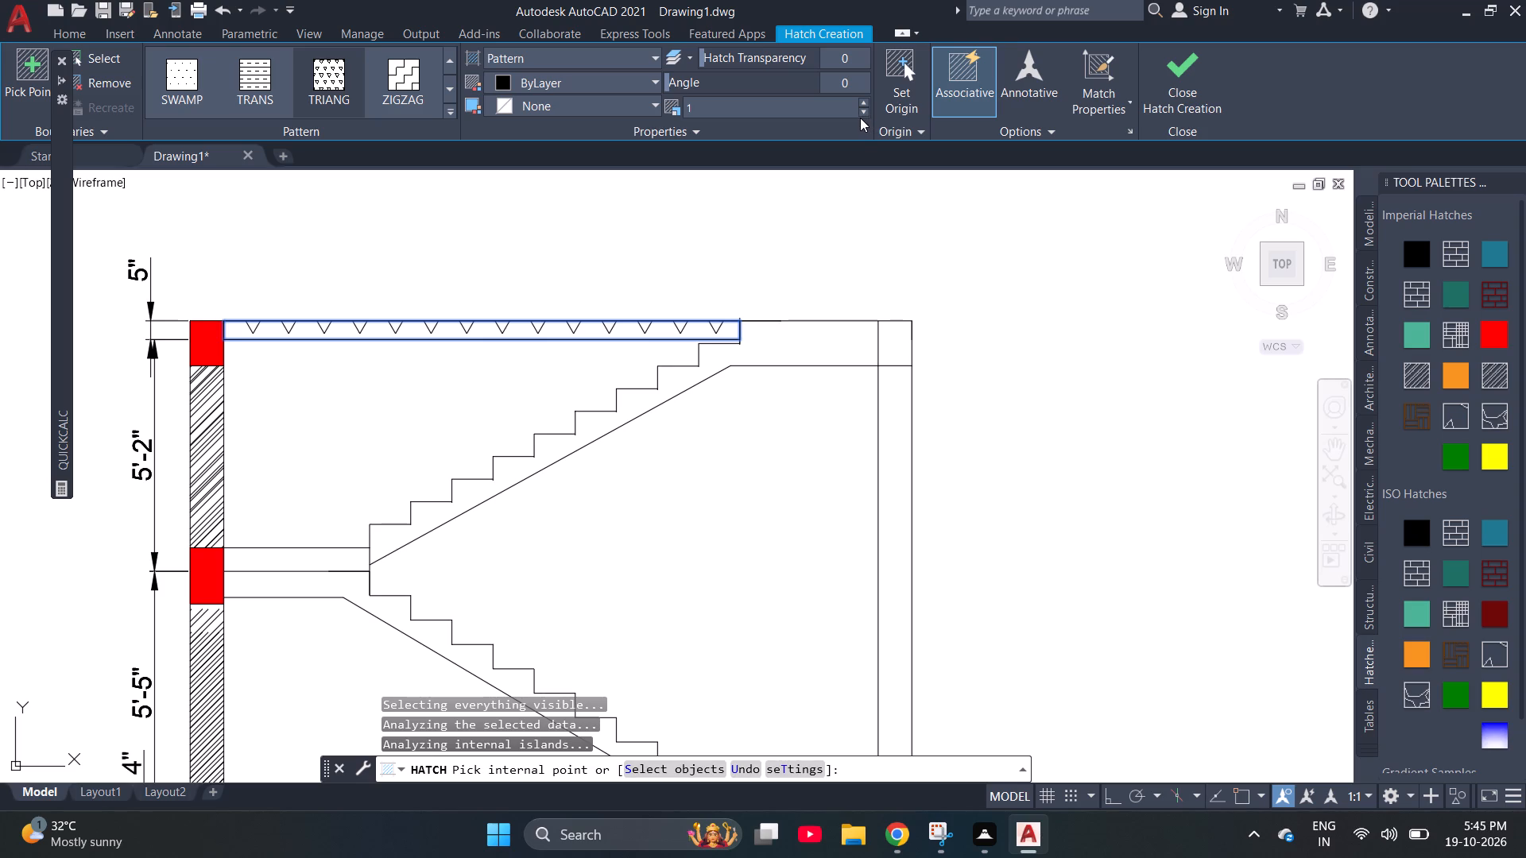
pyautogui.tripleClick(860, 118)
pyautogui.click(860, 105)
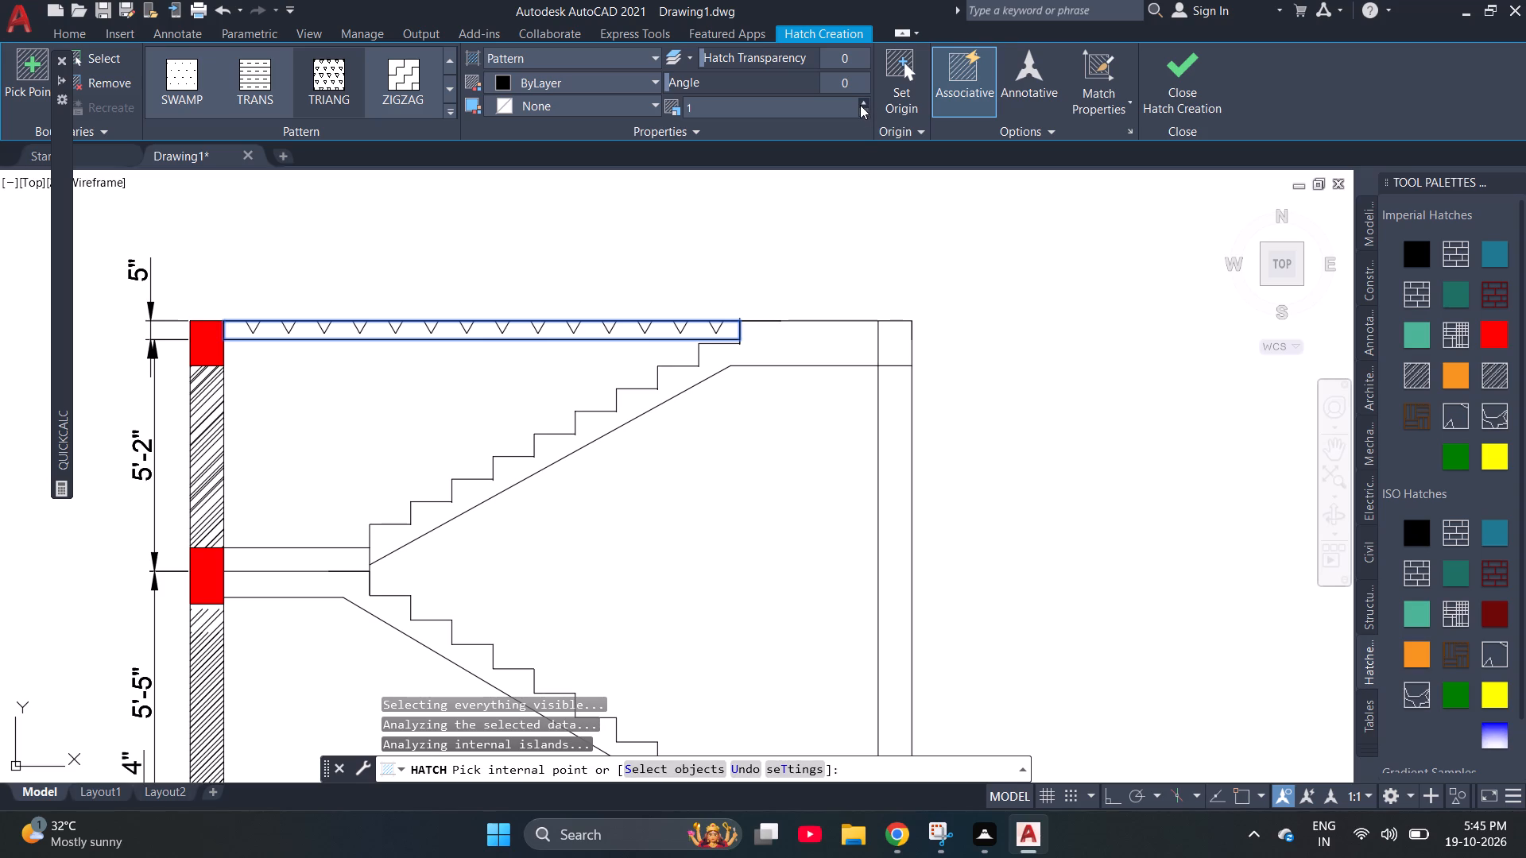
pyautogui.tripleClick(860, 105)
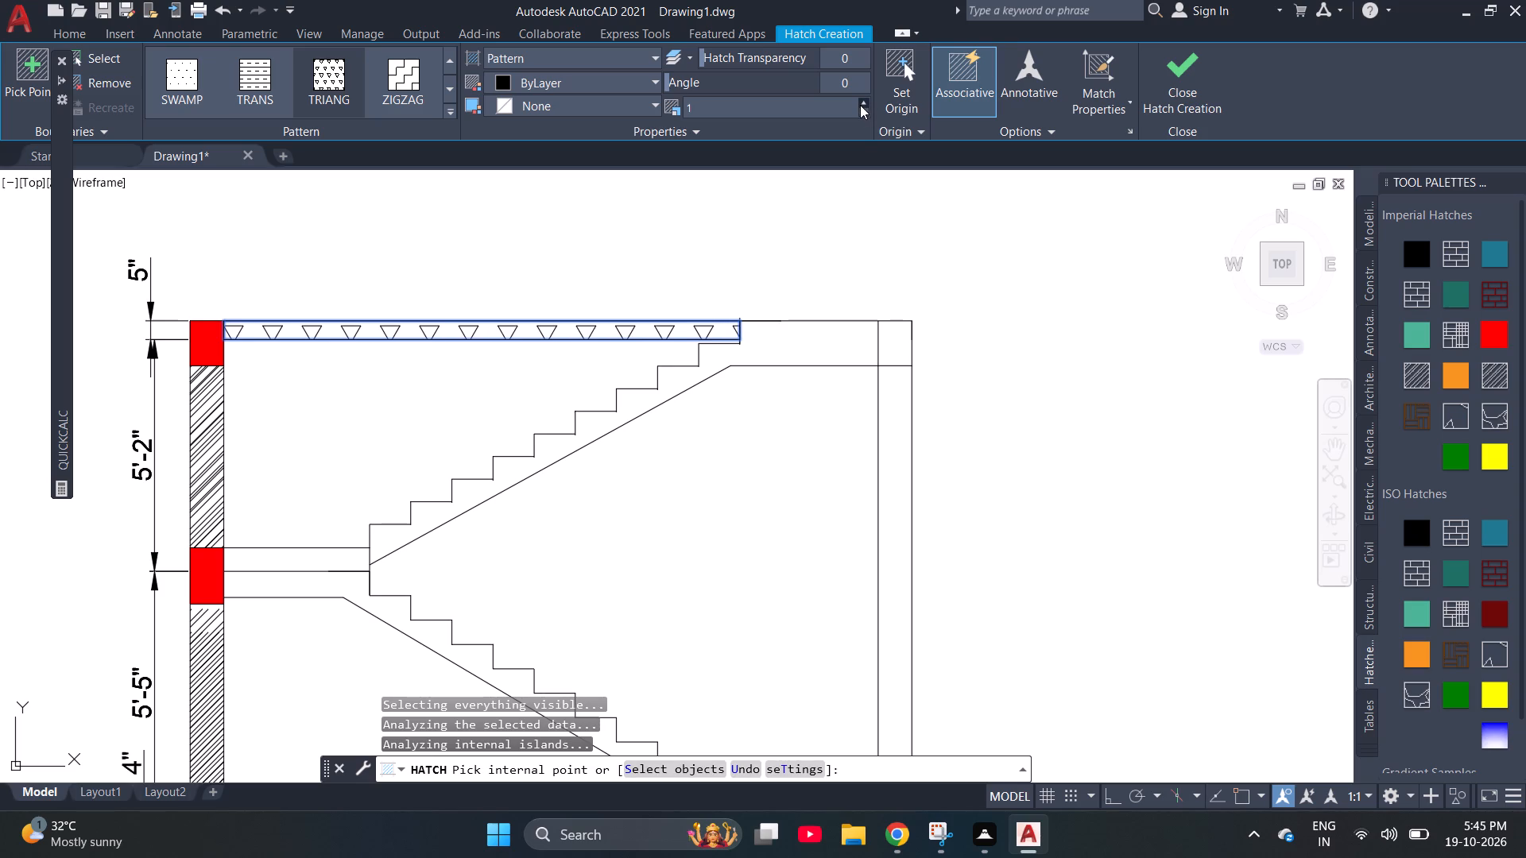
pyautogui.doubleClick(860, 105)
pyautogui.tripleClick(862, 119)
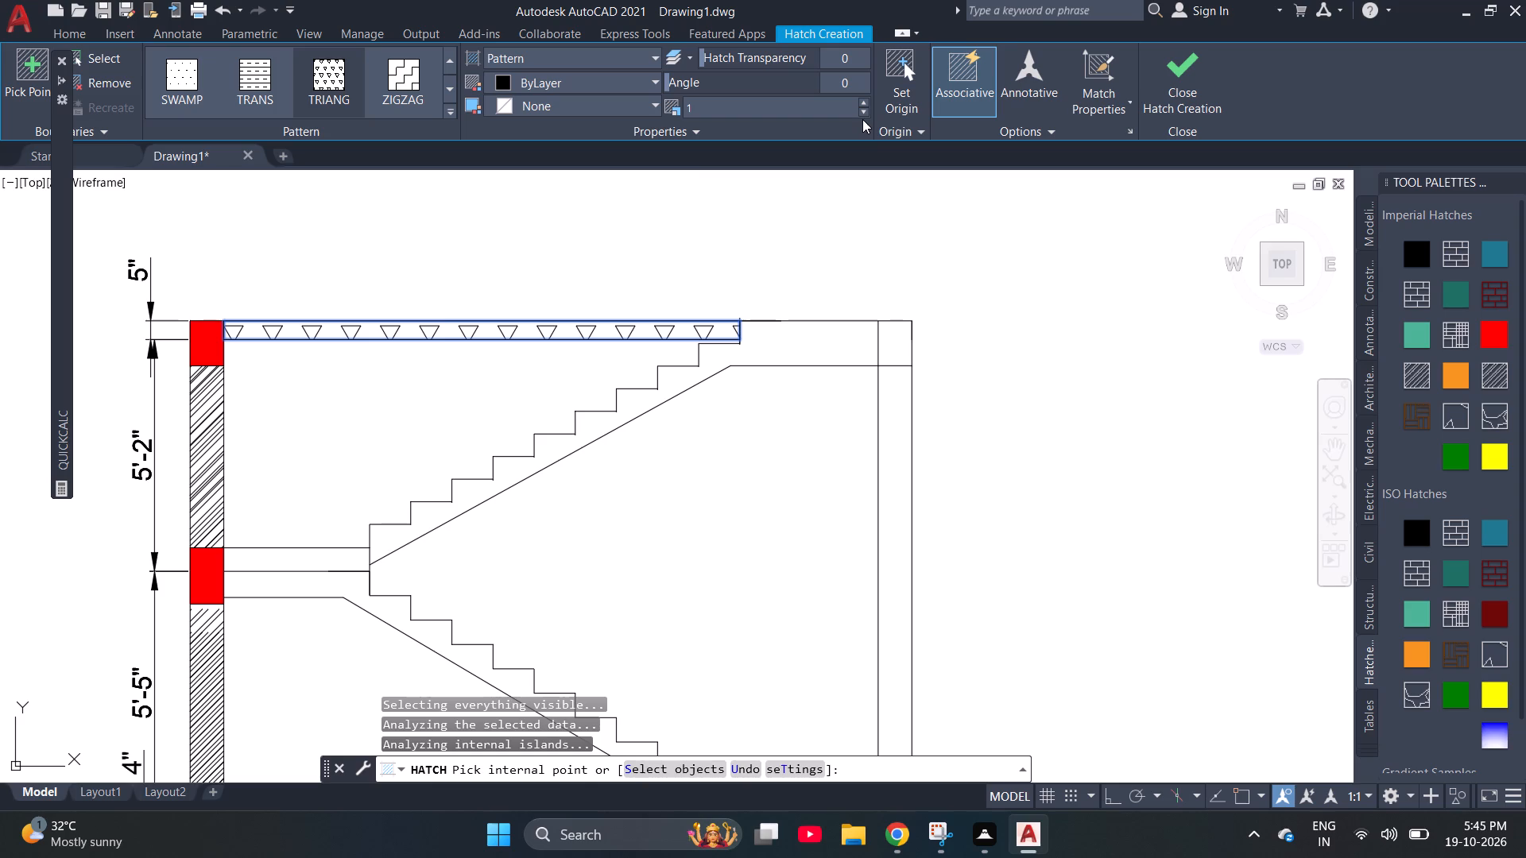
pyautogui.click(862, 119)
pyautogui.scroll(-1, 456, 319)
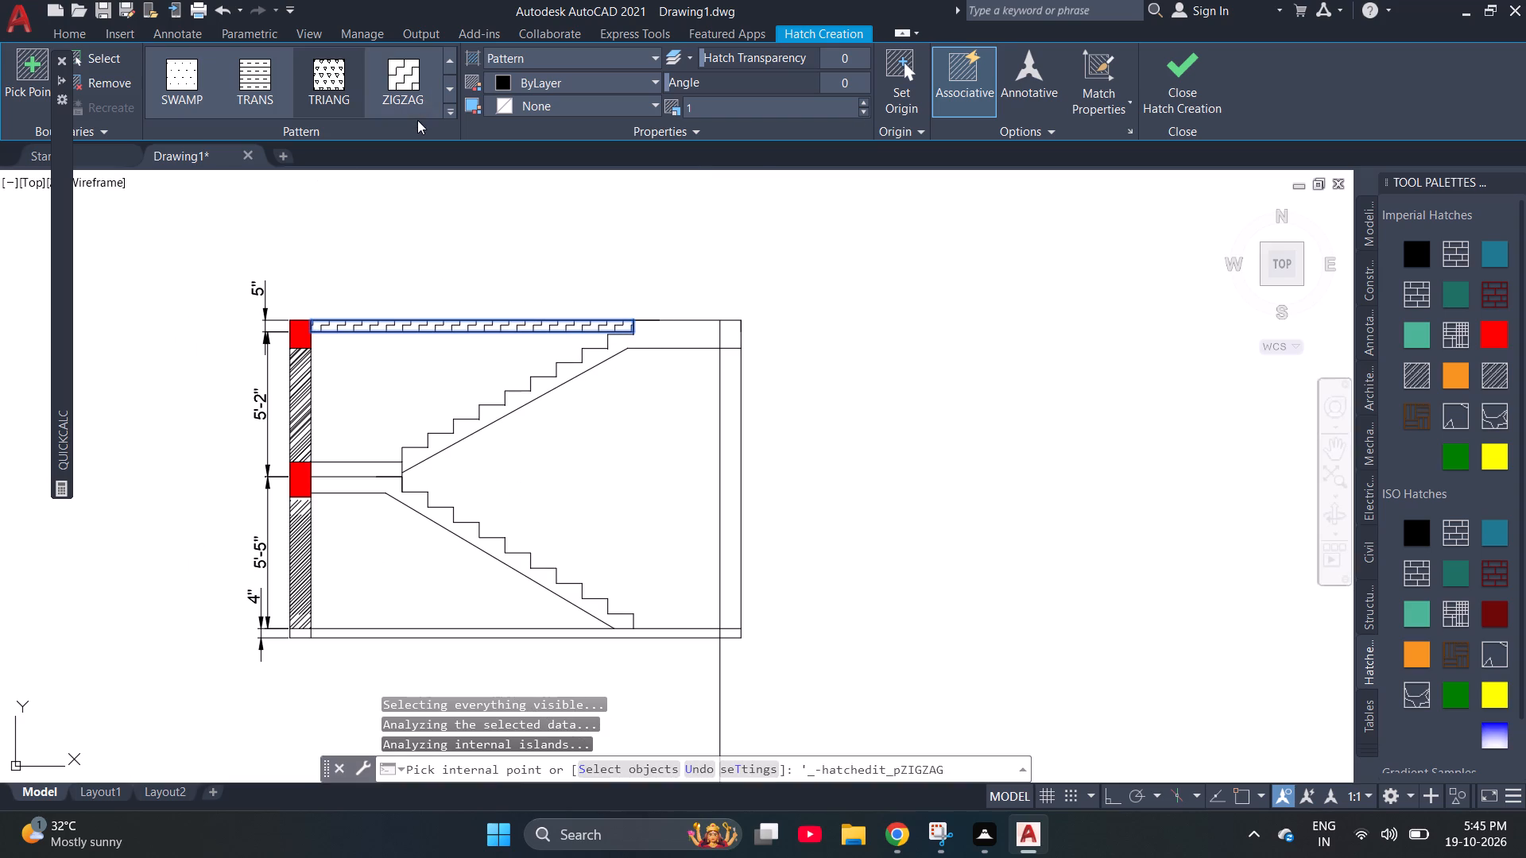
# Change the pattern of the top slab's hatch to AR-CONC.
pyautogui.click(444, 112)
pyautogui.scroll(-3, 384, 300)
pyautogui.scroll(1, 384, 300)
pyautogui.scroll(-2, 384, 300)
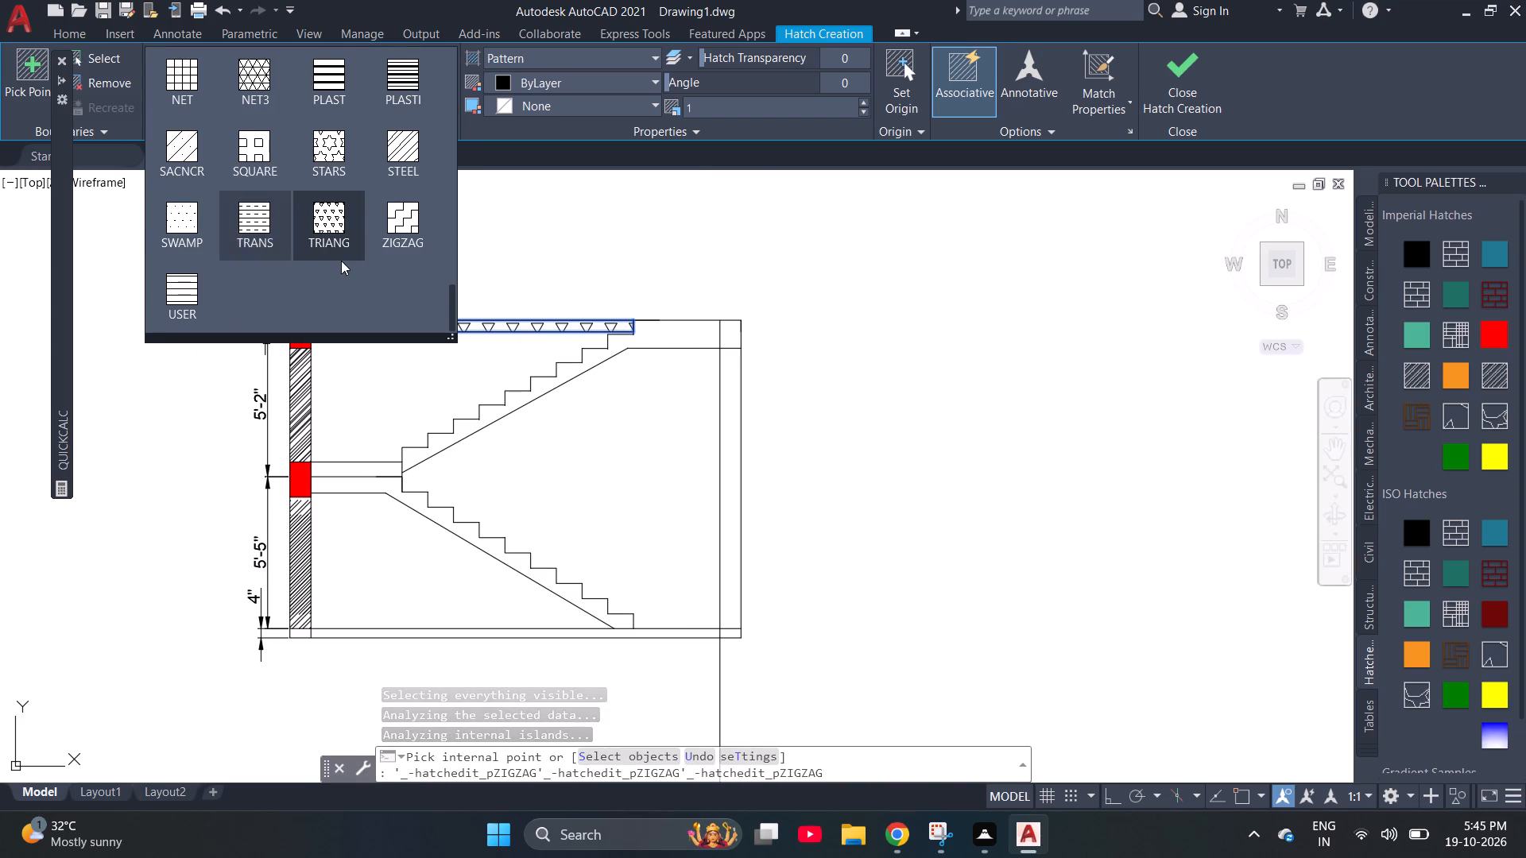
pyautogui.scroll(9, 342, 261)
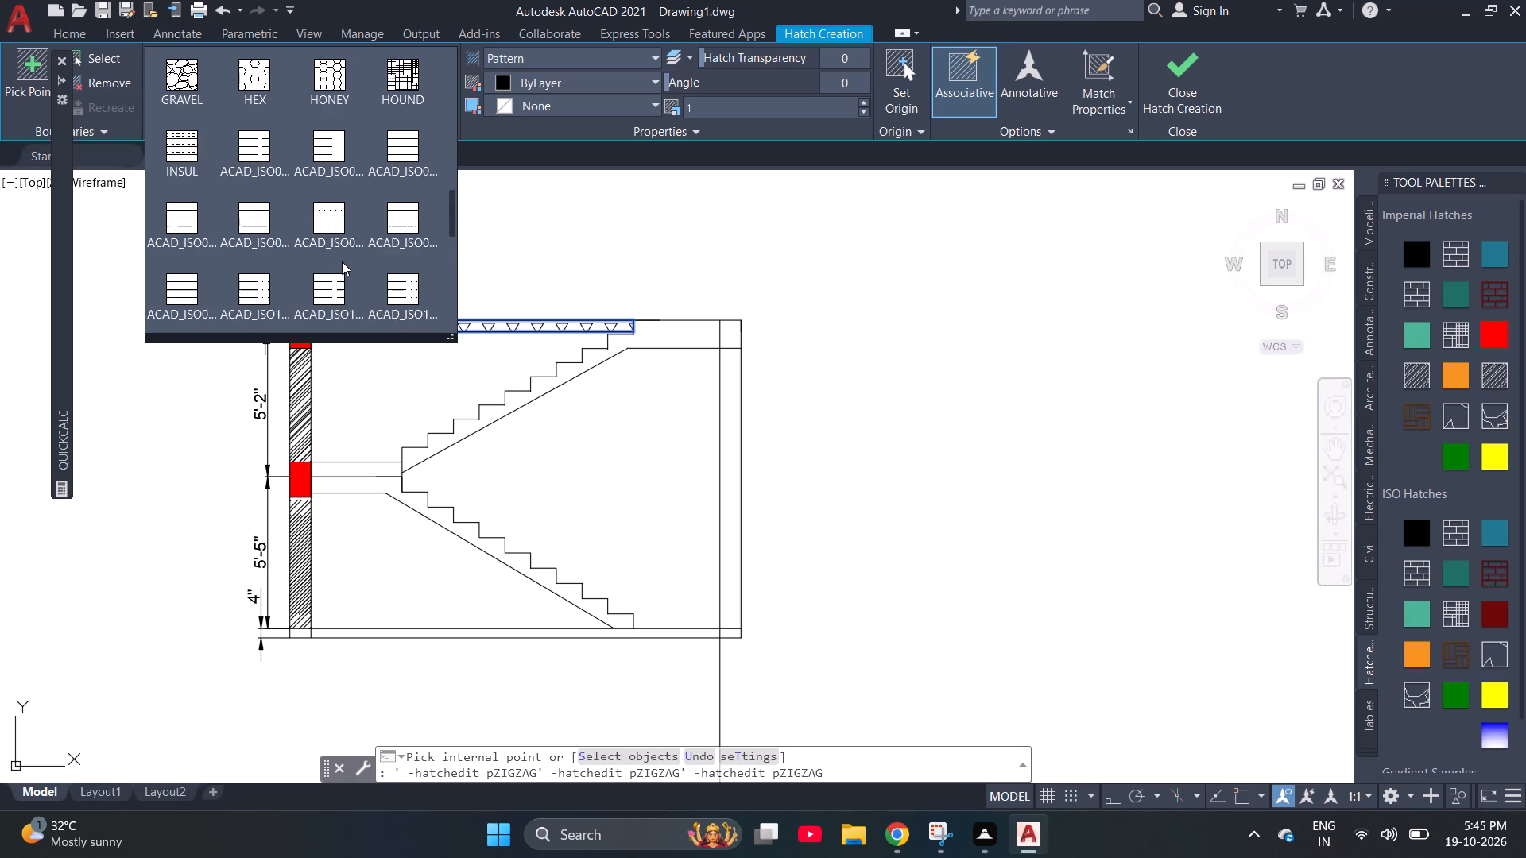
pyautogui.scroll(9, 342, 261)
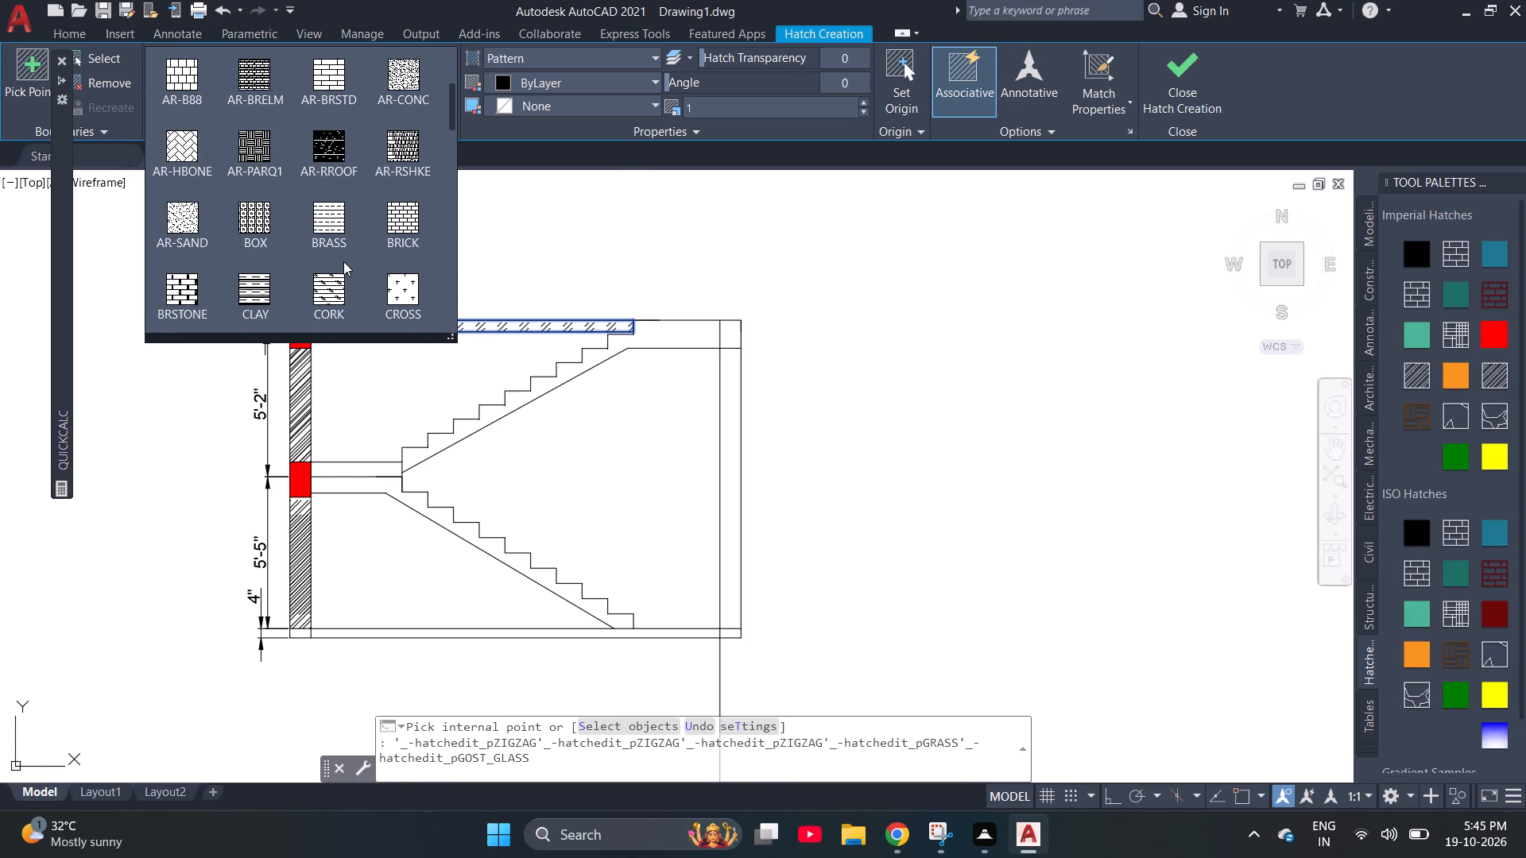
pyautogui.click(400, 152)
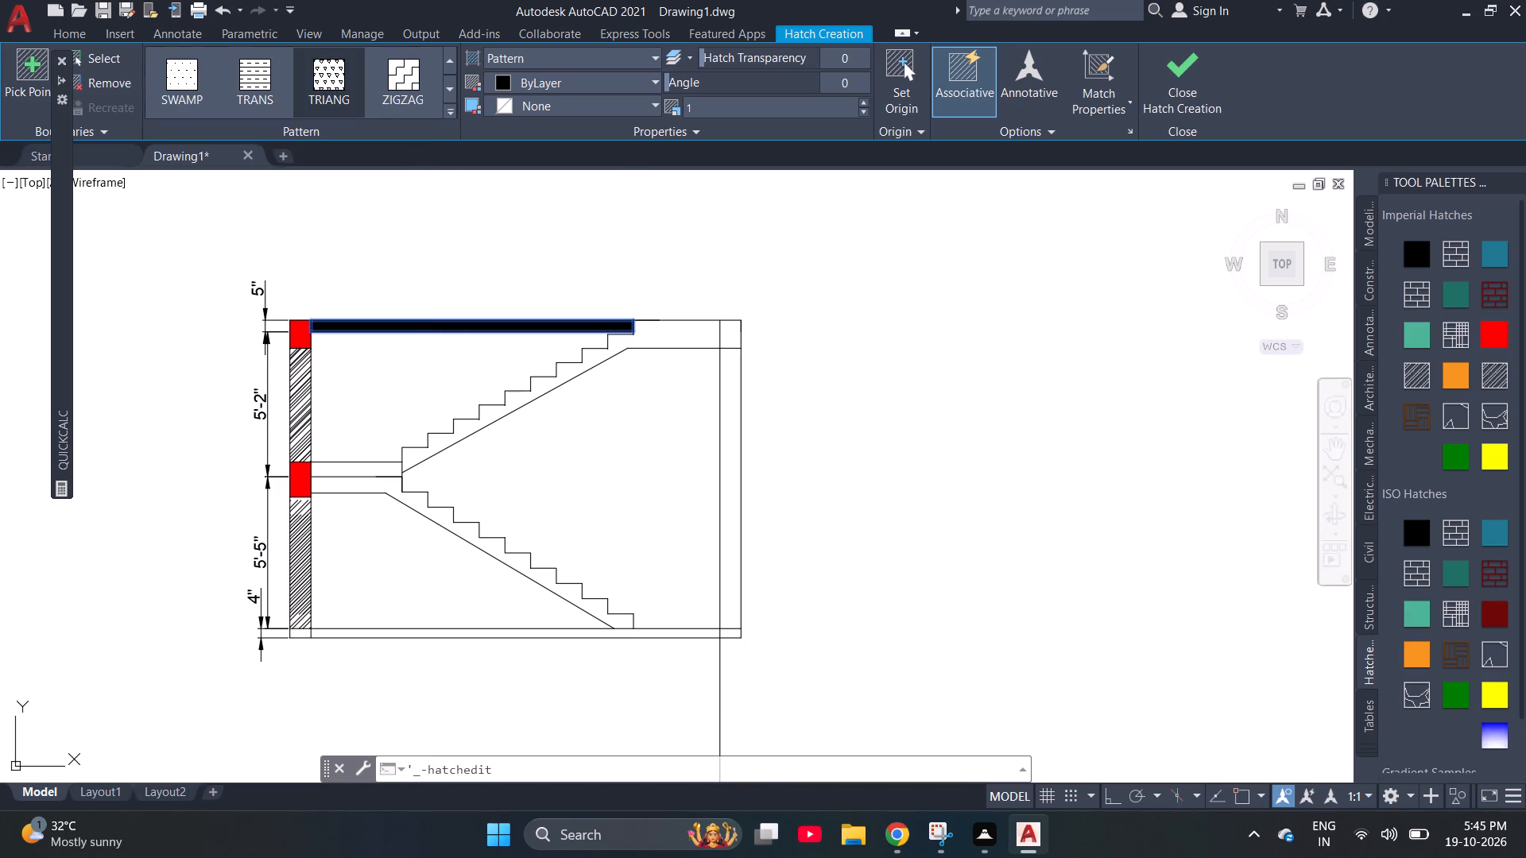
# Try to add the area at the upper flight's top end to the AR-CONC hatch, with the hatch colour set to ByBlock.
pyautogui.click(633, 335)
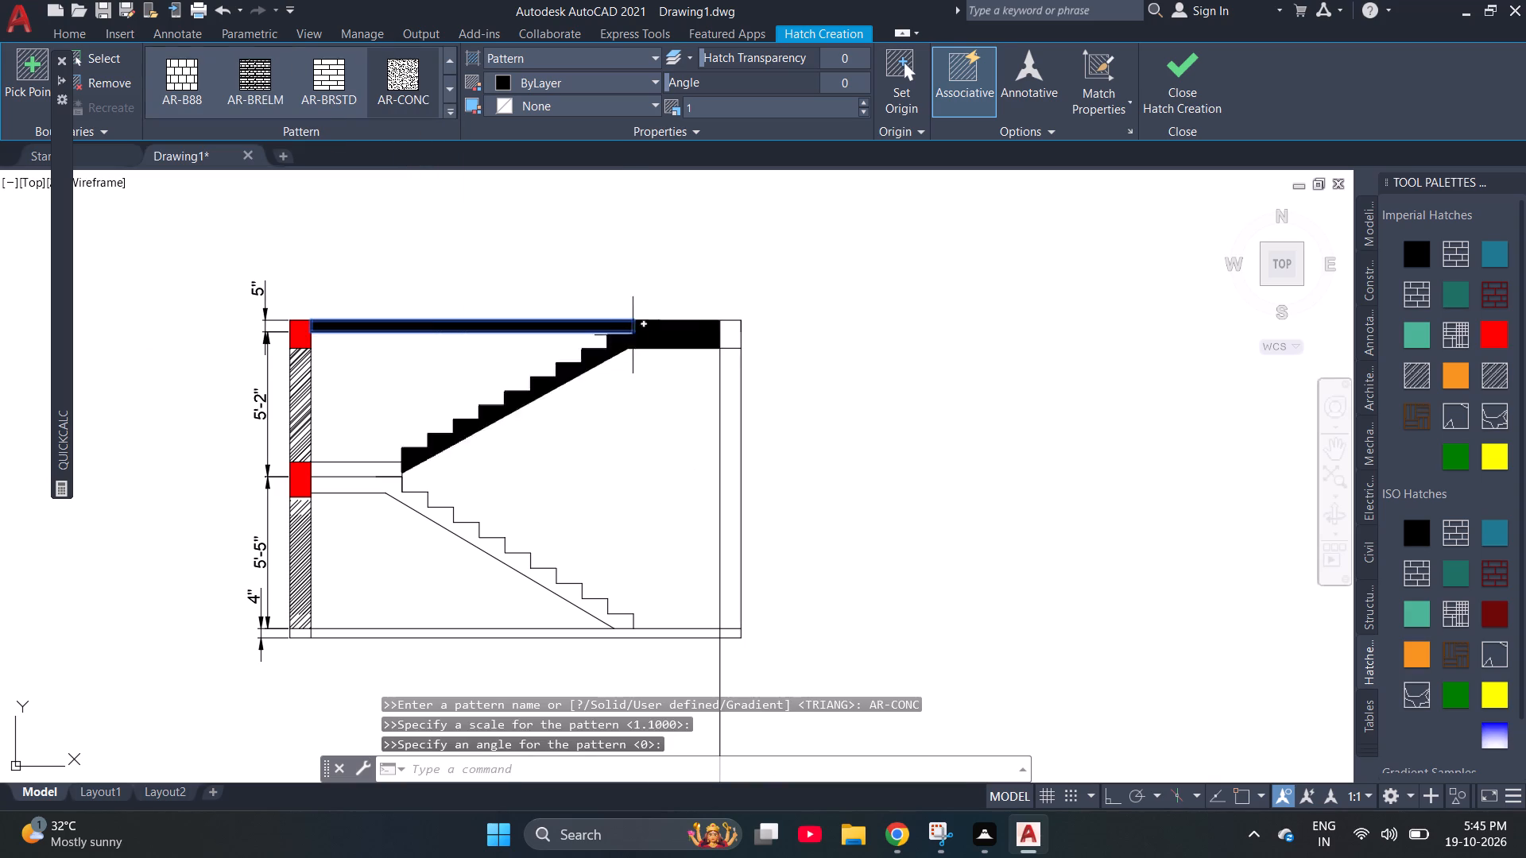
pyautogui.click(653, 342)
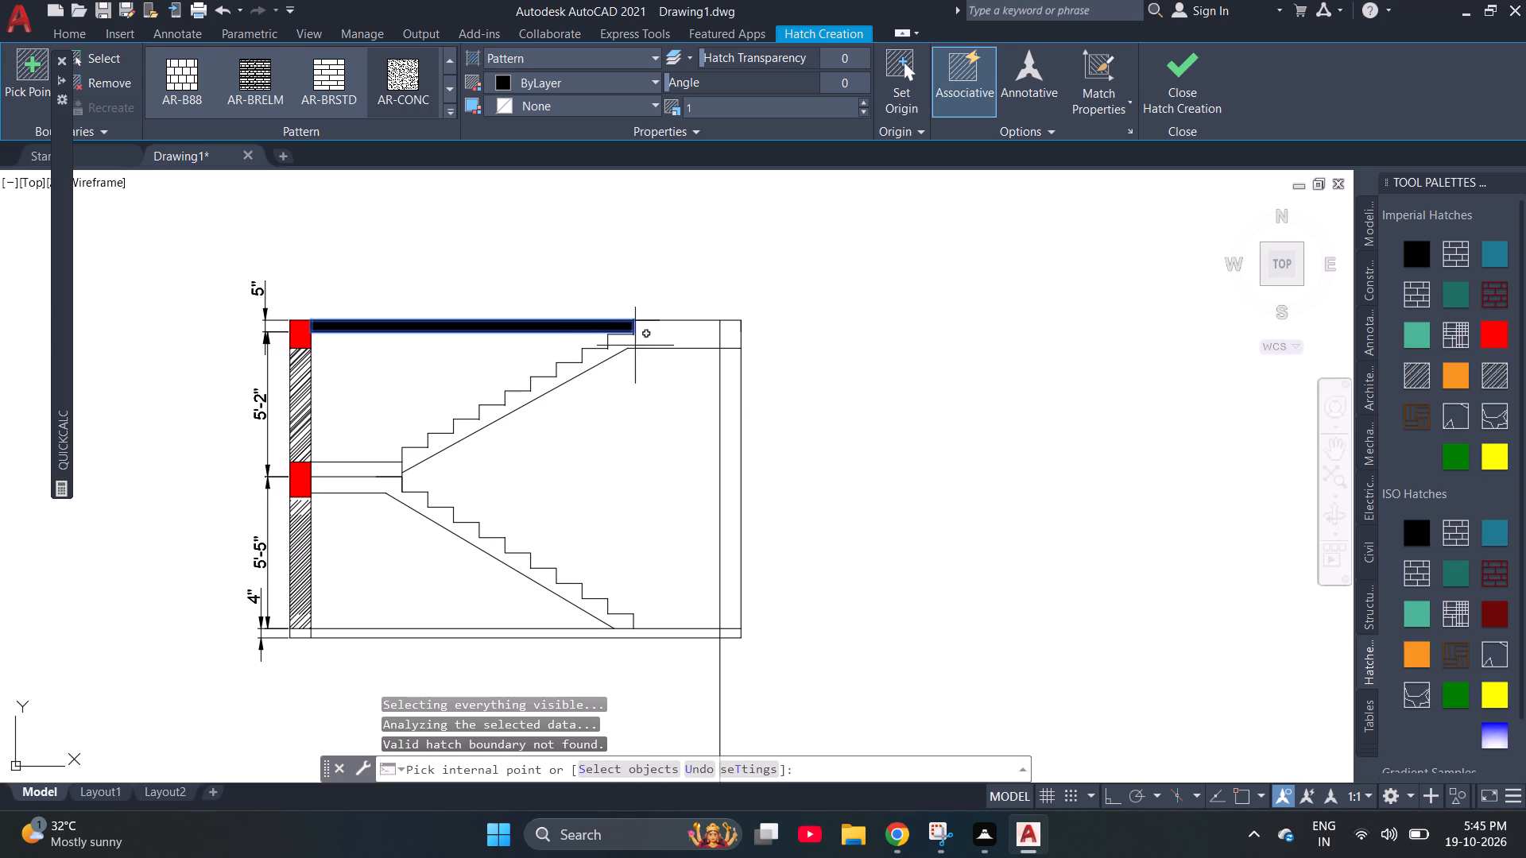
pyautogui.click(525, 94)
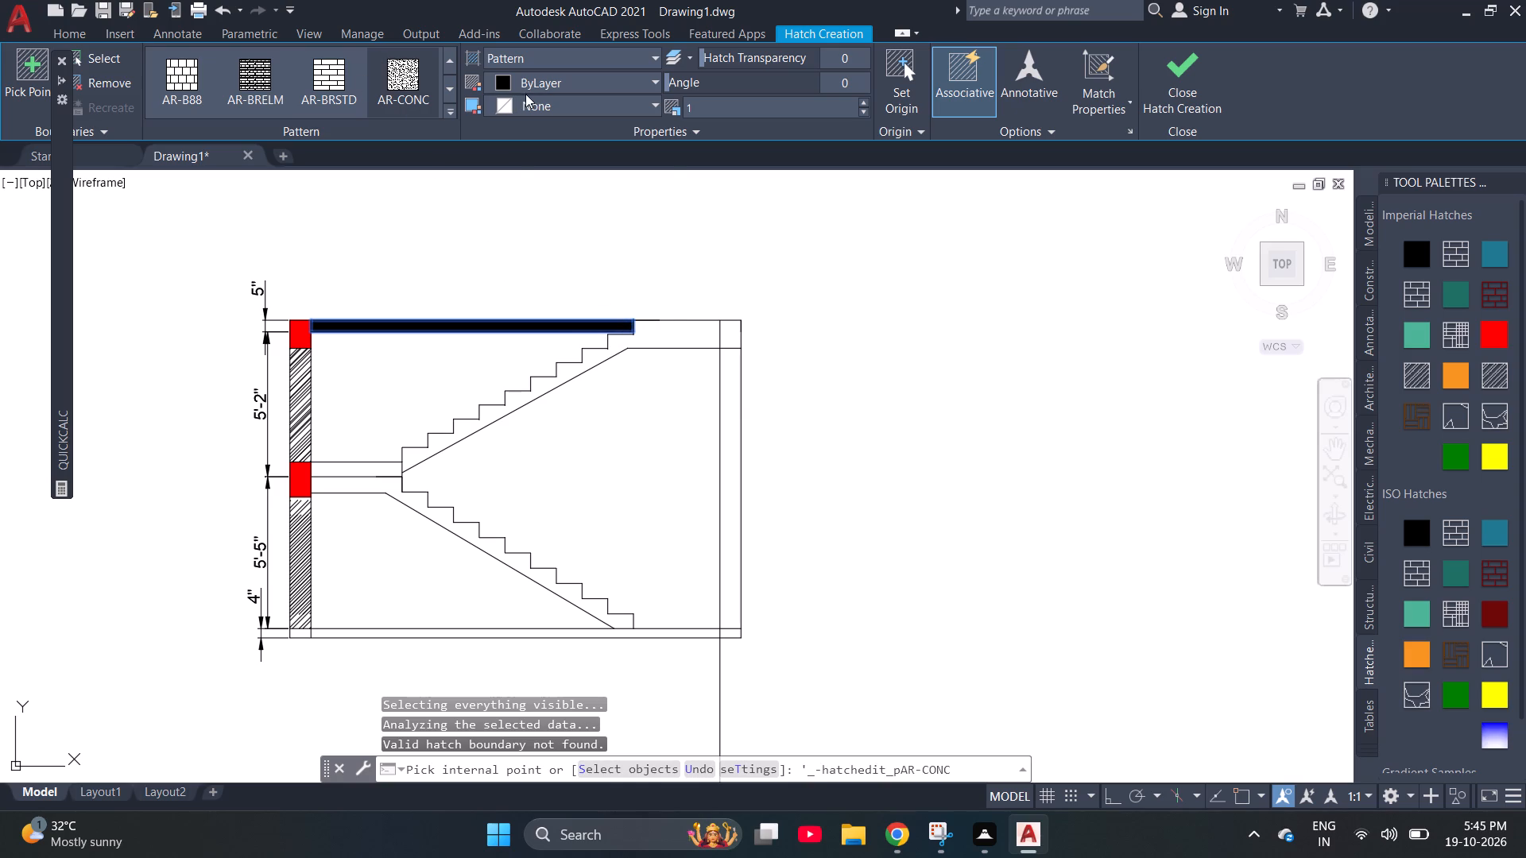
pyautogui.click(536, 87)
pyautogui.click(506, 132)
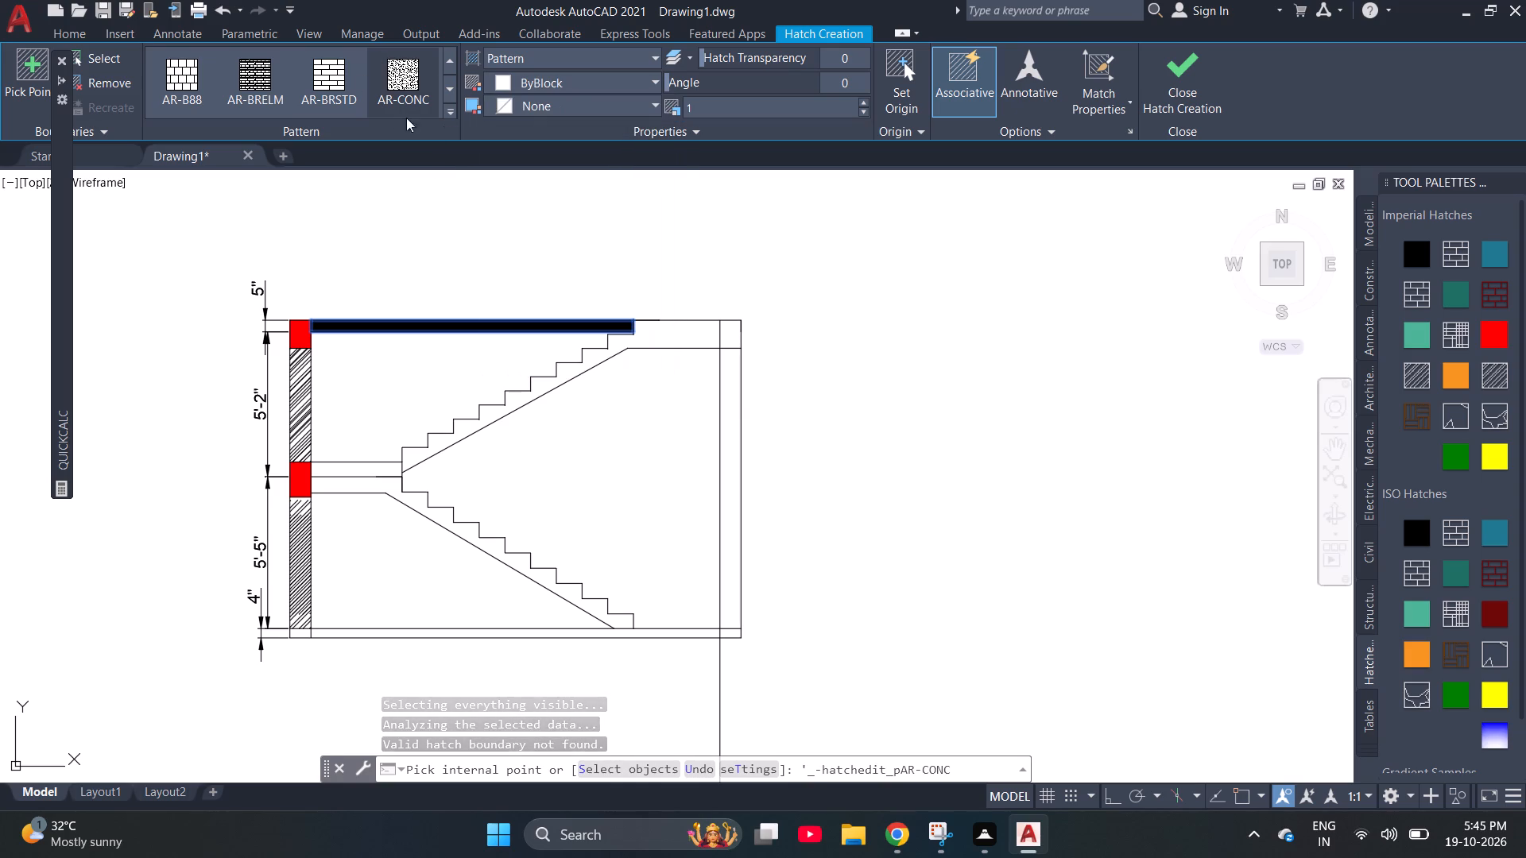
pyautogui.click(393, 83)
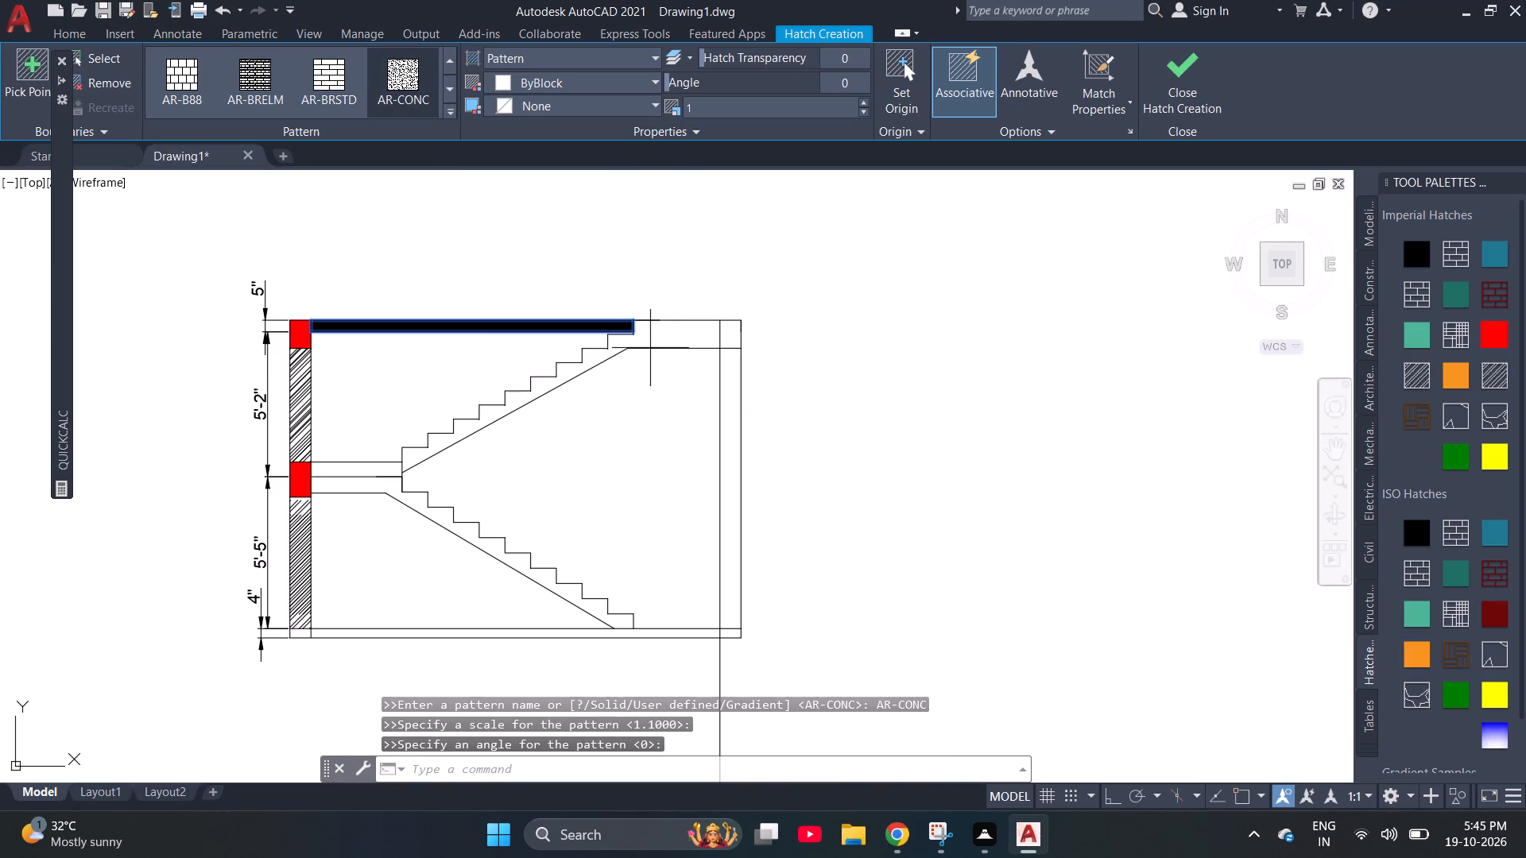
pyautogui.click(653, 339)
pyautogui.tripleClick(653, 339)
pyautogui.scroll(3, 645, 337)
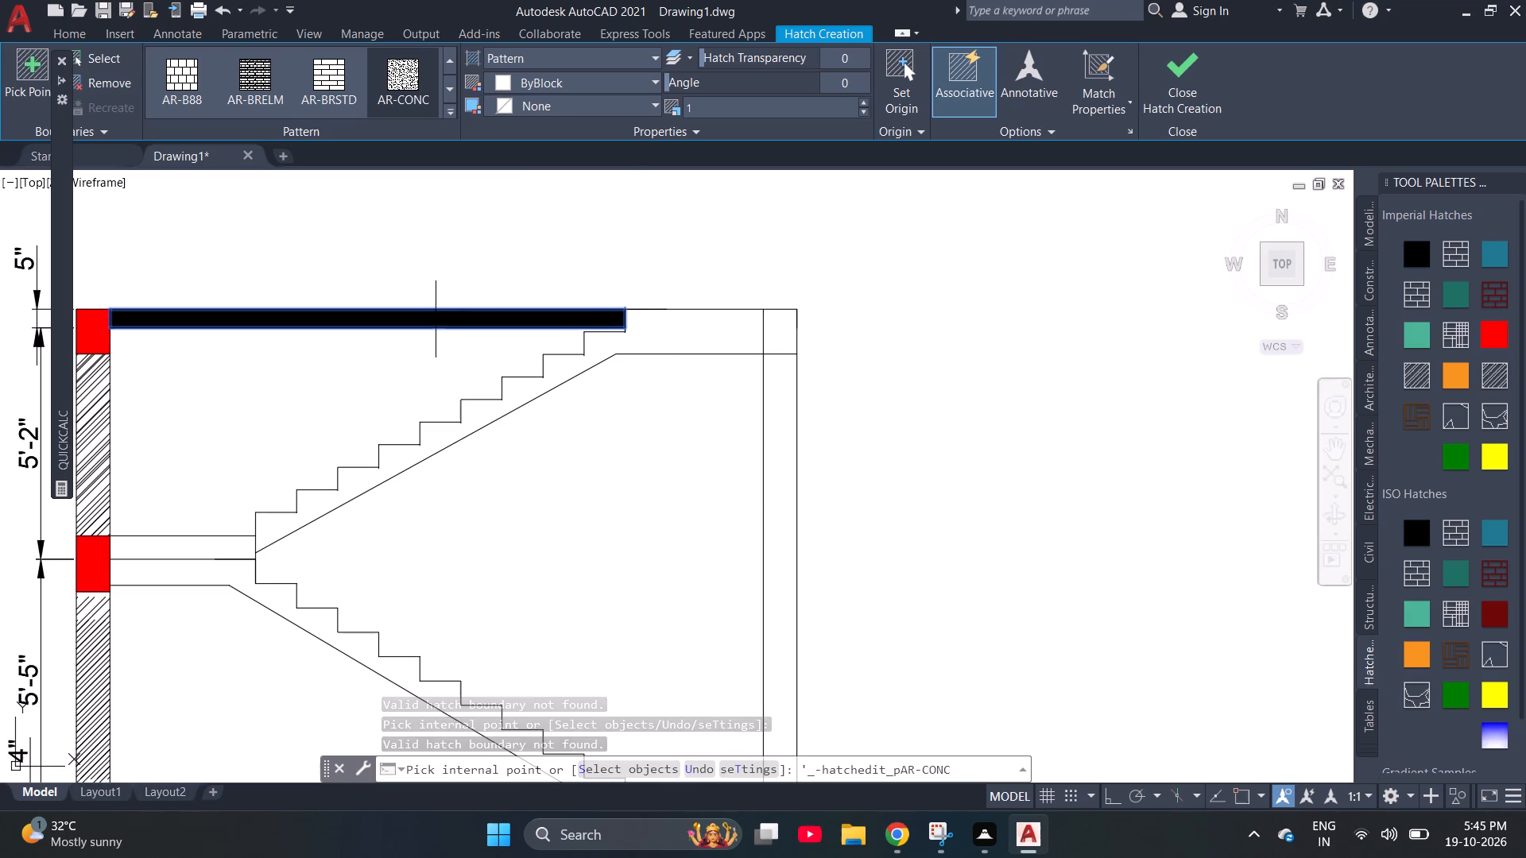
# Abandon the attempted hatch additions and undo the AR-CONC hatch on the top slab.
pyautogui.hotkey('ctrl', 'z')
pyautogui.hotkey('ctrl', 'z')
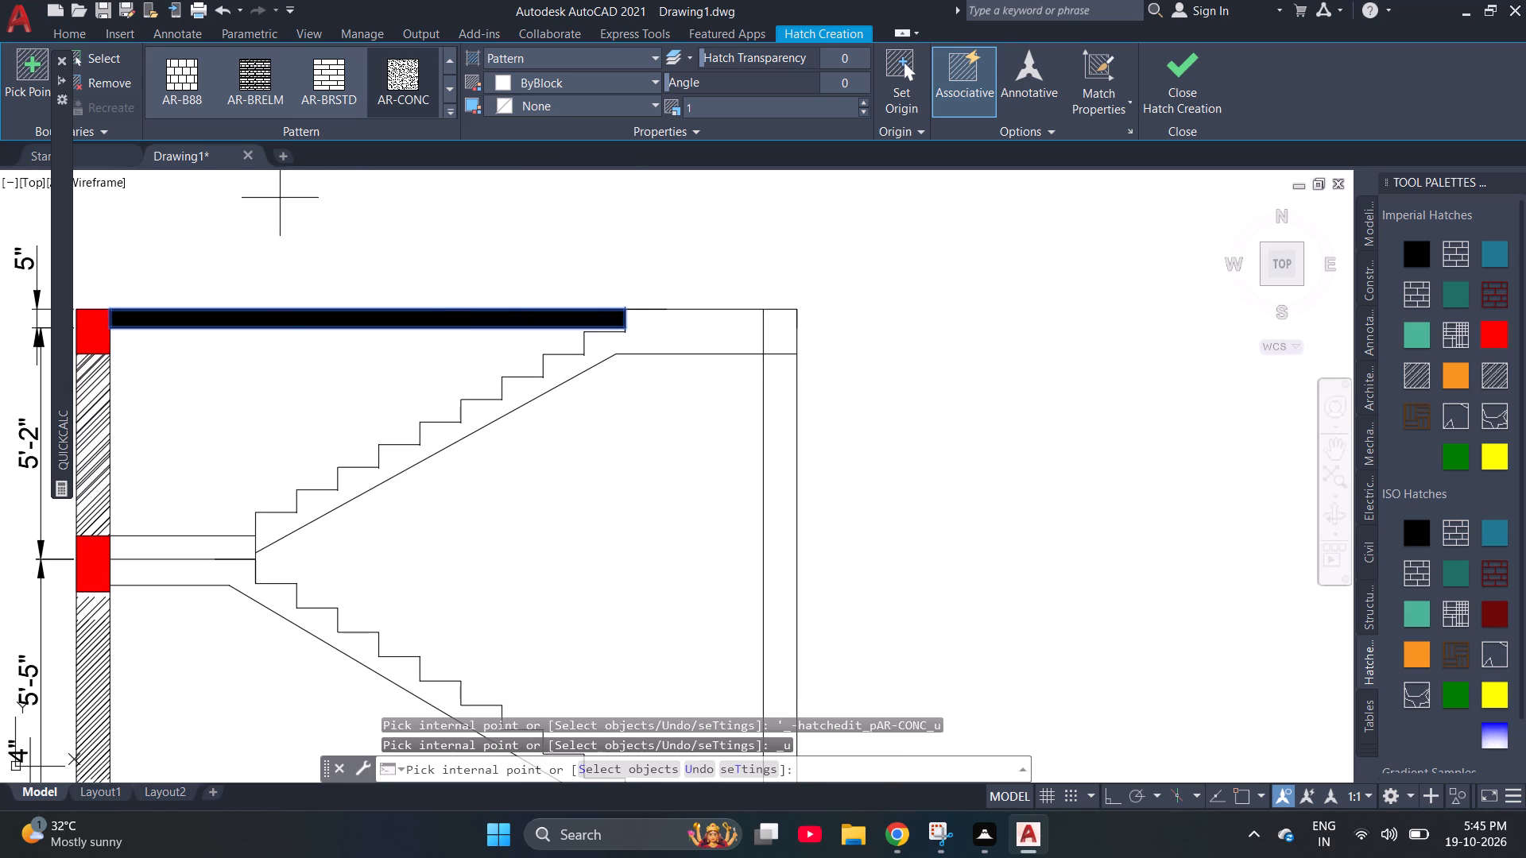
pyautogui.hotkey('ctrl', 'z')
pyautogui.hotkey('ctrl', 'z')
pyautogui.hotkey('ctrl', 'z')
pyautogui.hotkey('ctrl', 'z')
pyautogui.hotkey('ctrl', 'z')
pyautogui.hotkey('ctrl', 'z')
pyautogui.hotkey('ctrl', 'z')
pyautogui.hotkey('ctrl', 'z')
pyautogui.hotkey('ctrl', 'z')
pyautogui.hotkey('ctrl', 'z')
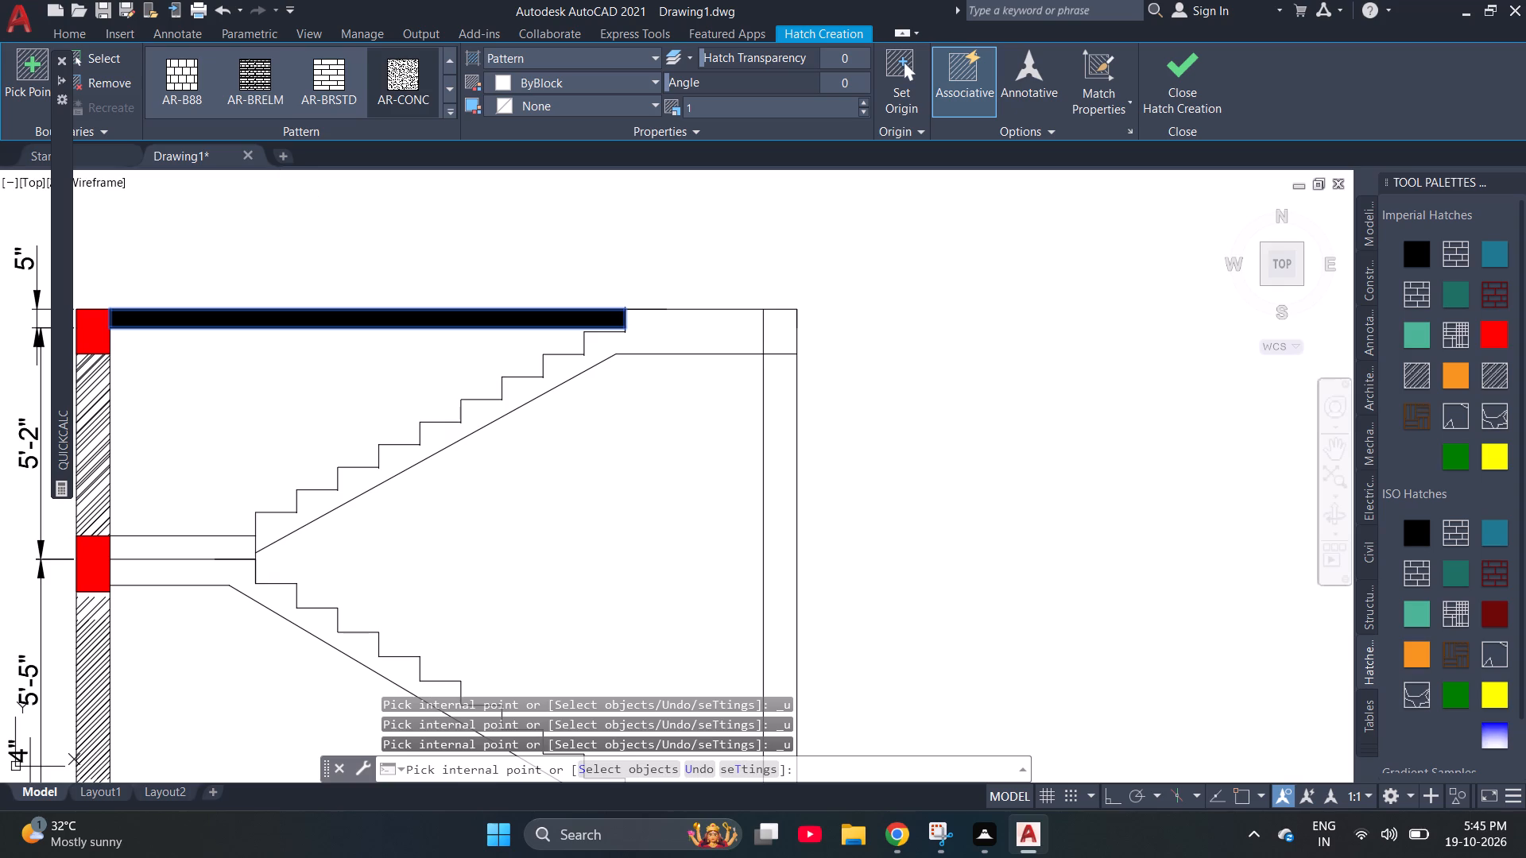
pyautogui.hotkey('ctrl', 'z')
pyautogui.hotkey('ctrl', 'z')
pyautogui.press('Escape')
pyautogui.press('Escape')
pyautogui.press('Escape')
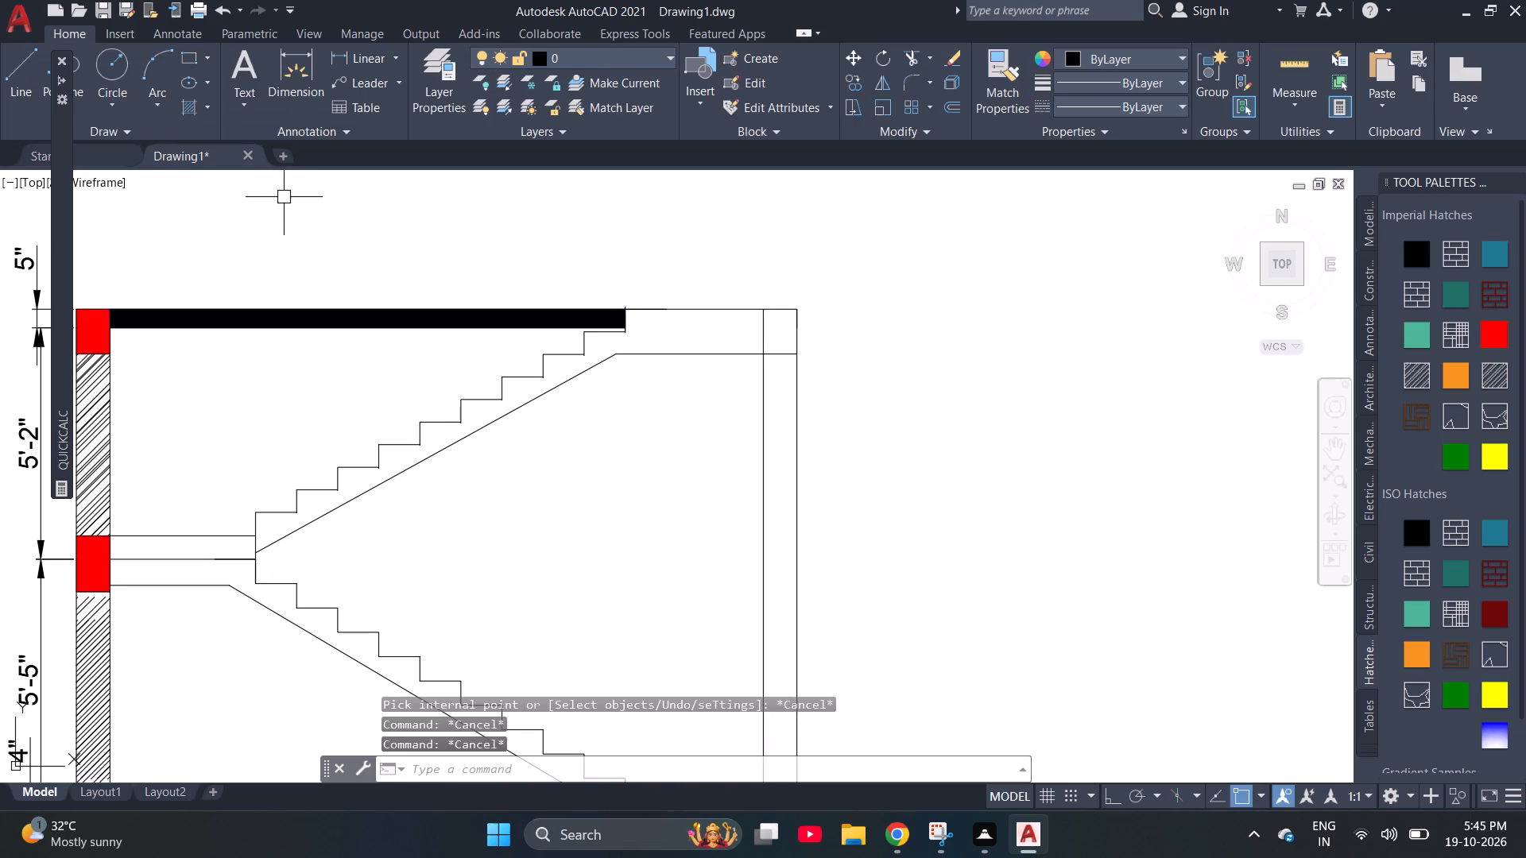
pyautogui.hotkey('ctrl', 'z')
# Hatch the top slab between the left wall beam and the upper flight's end with the GOST_GLASS pattern at a reduced scale.
pyautogui.scroll(6, 490, 350)
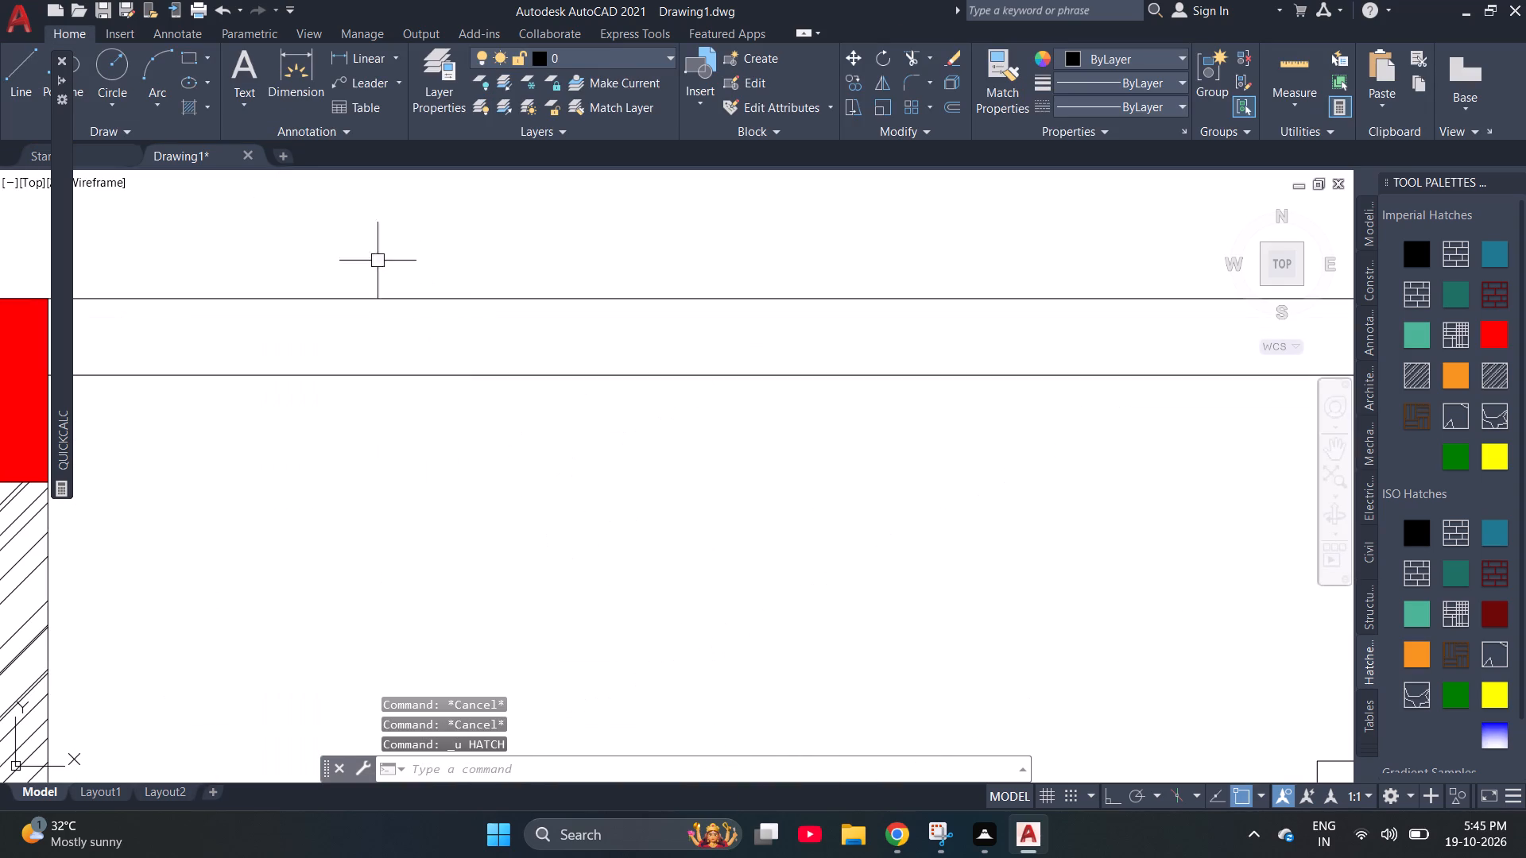
pyautogui.write('H')
pyautogui.press('space')
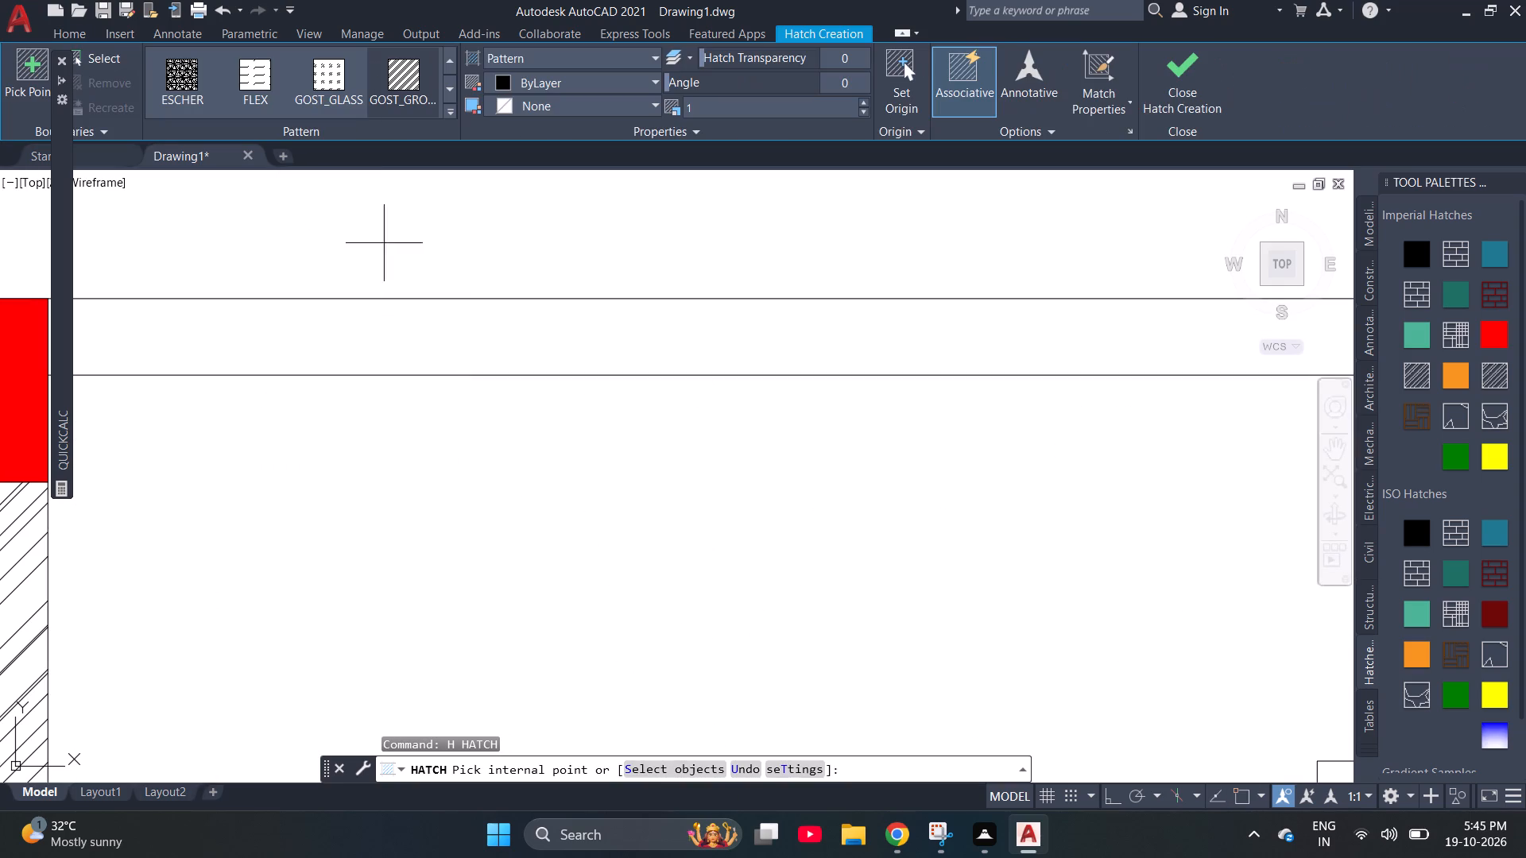
pyautogui.click(446, 113)
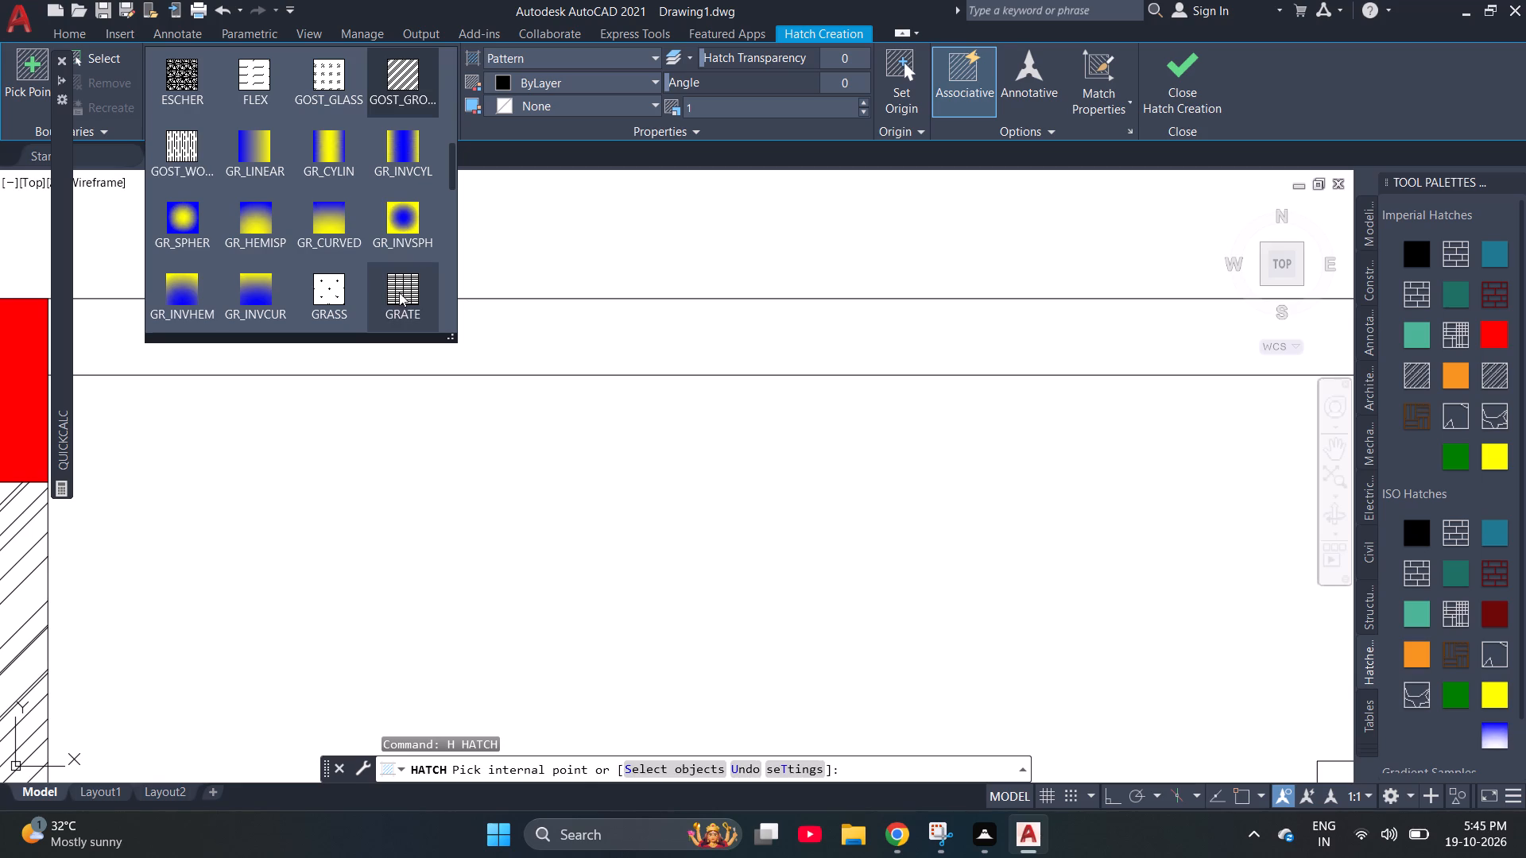
pyautogui.scroll(4, 347, 207)
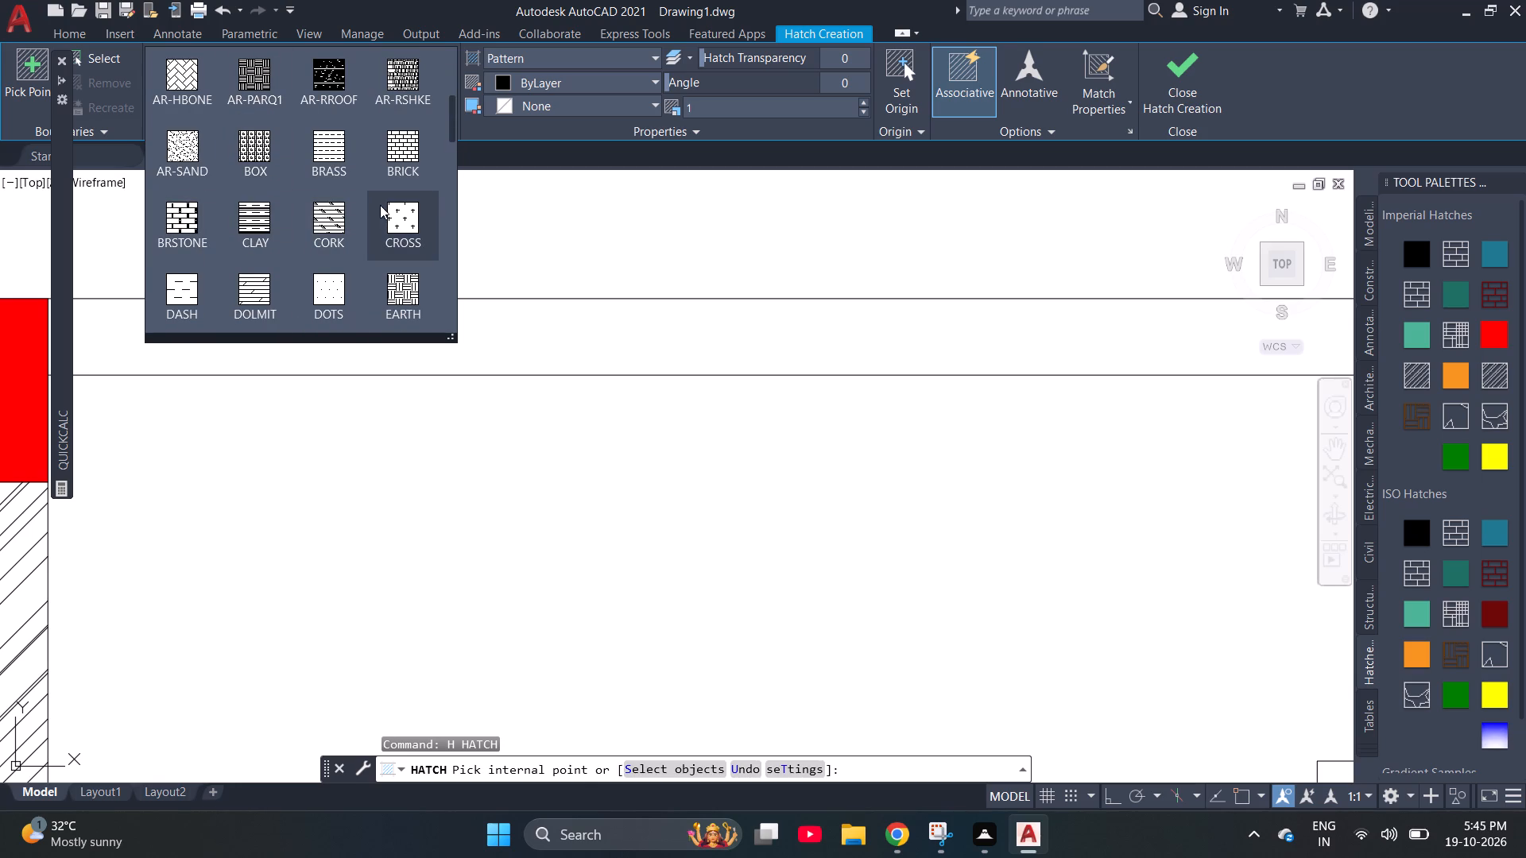
pyautogui.scroll(-1, 342, 211)
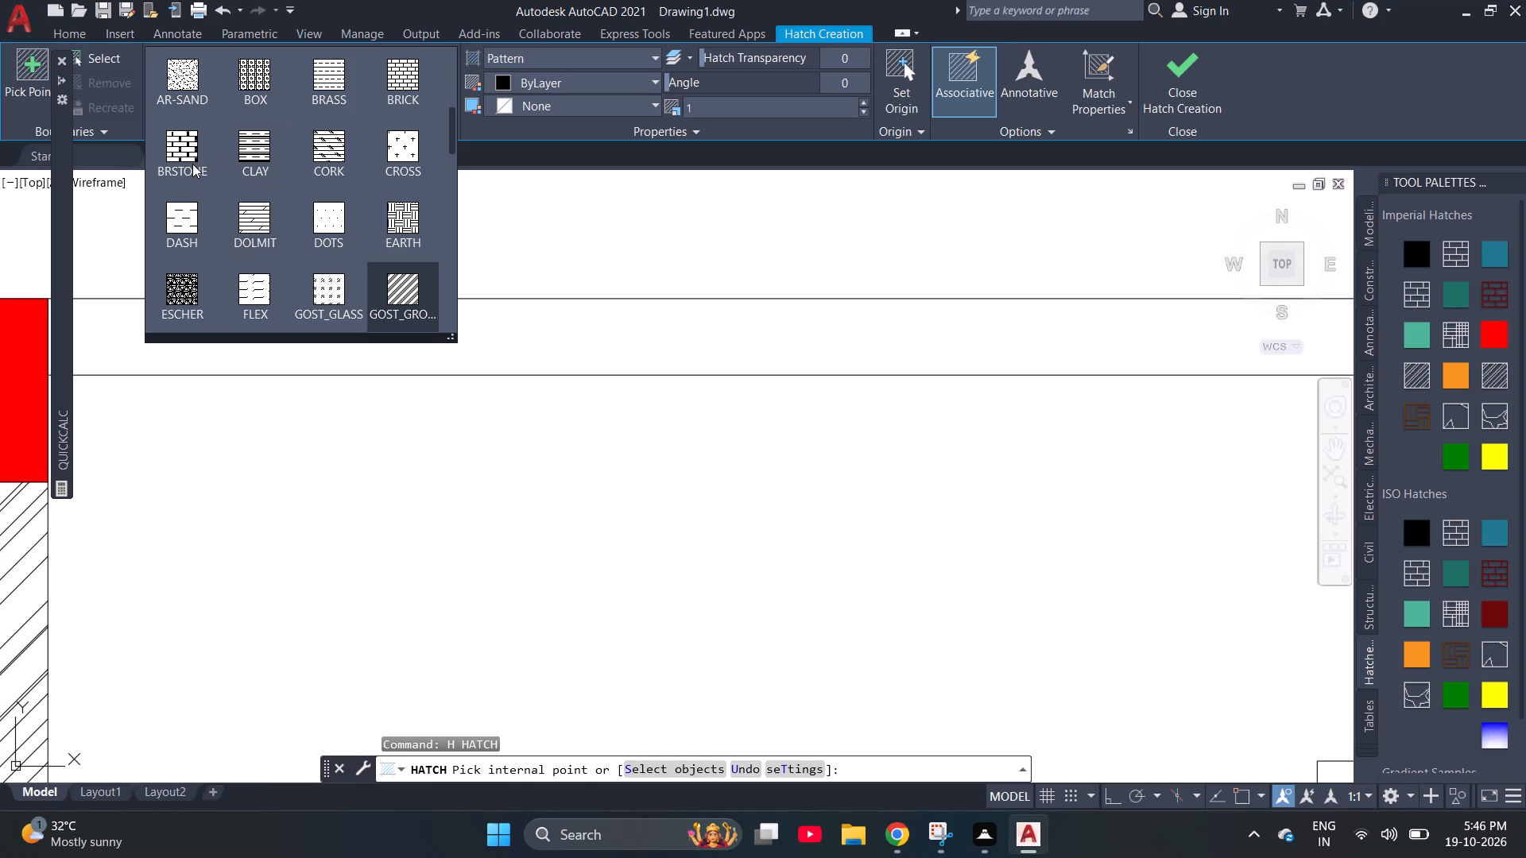
pyautogui.scroll(-1, 368, 202)
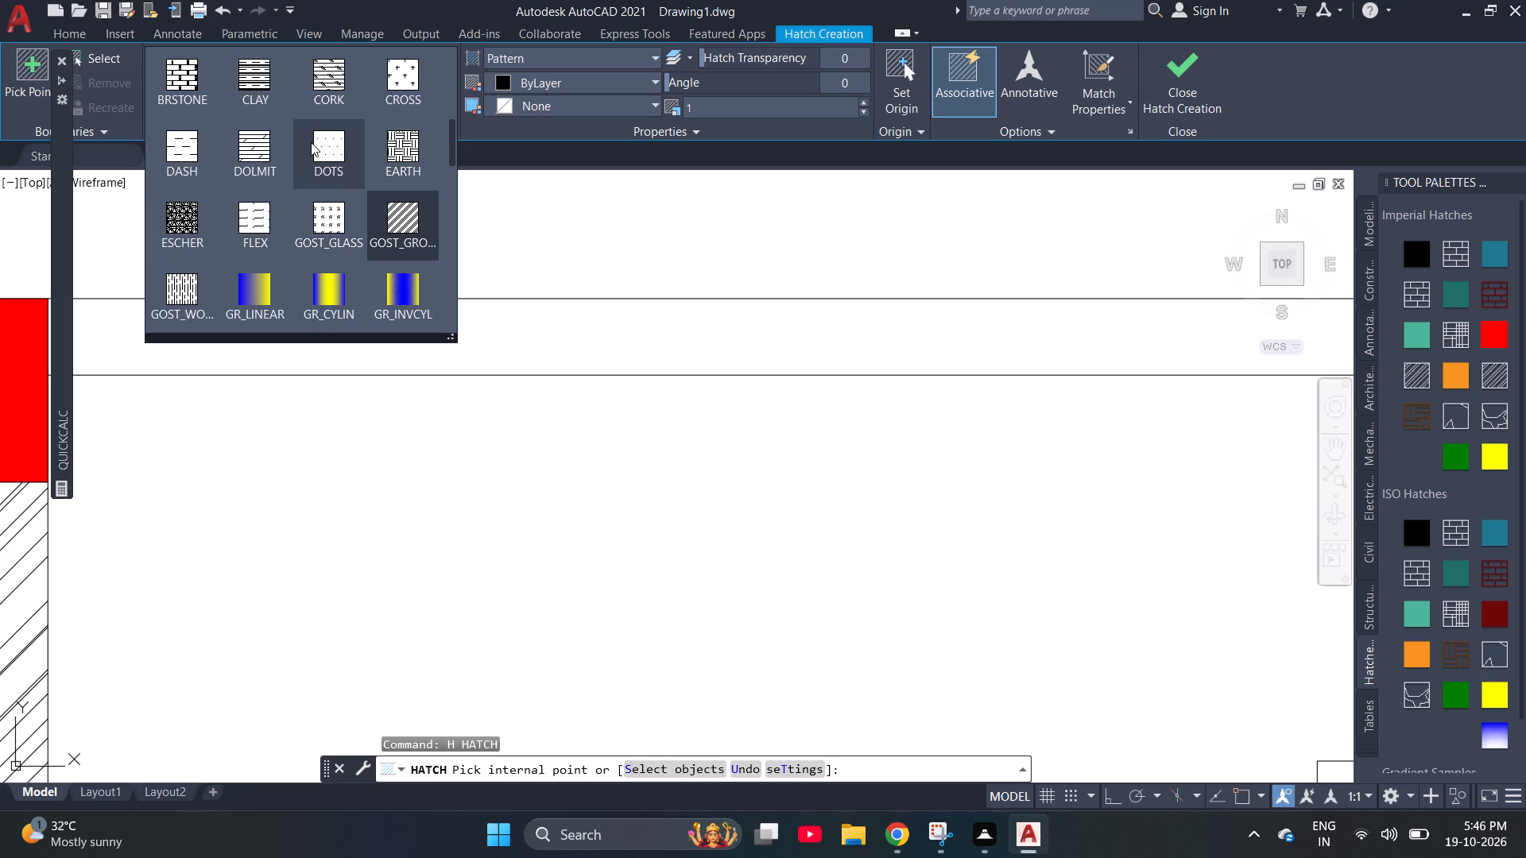
pyautogui.scroll(-1, 311, 142)
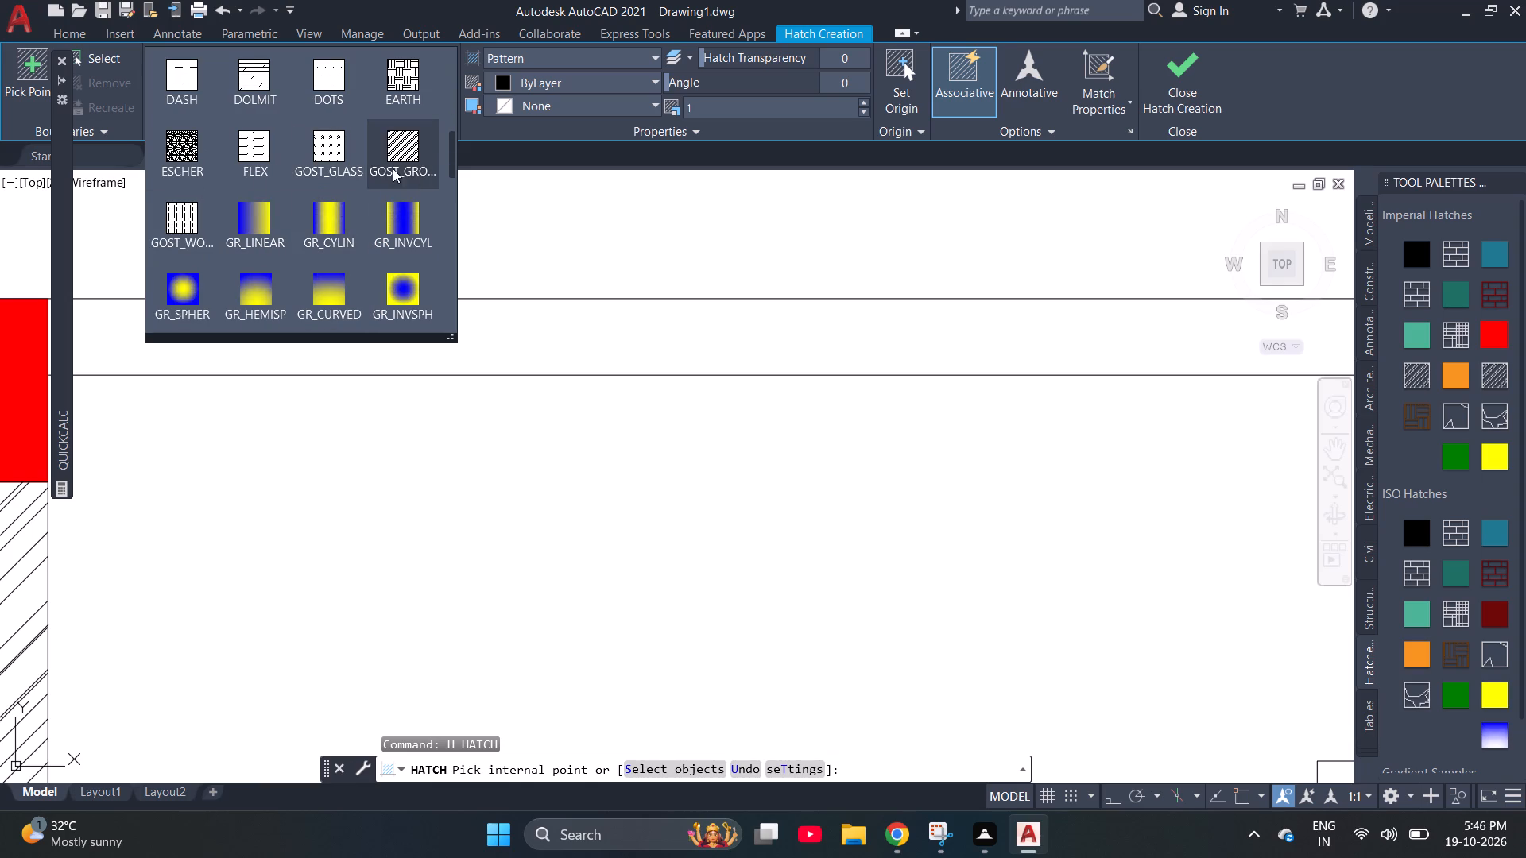
pyautogui.scroll(-1, 355, 171)
pyautogui.scroll(1, 320, 183)
pyautogui.click(340, 152)
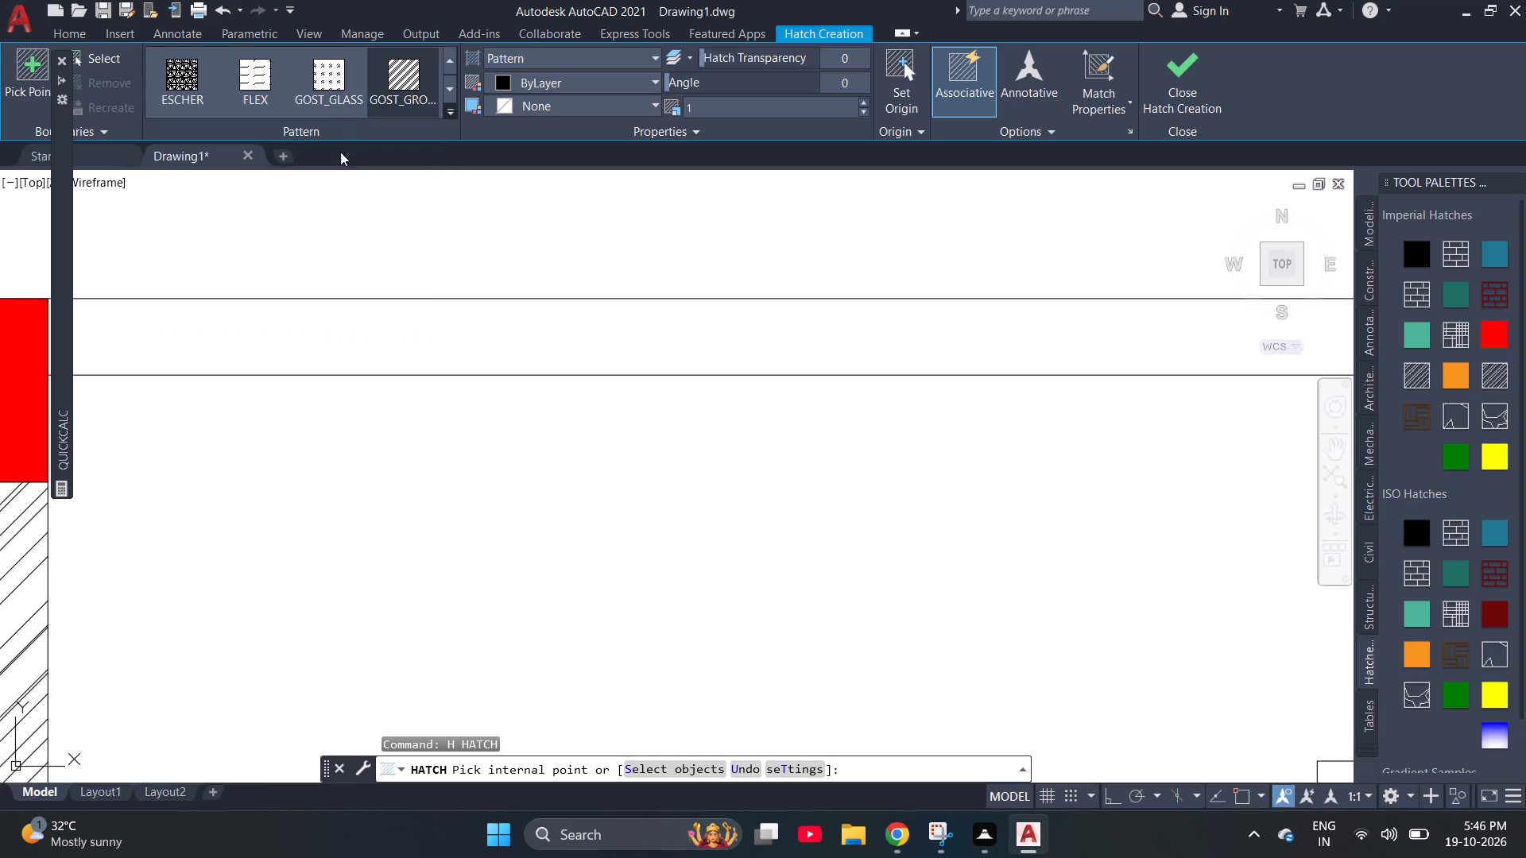
pyautogui.click(480, 346)
pyautogui.click(440, 325)
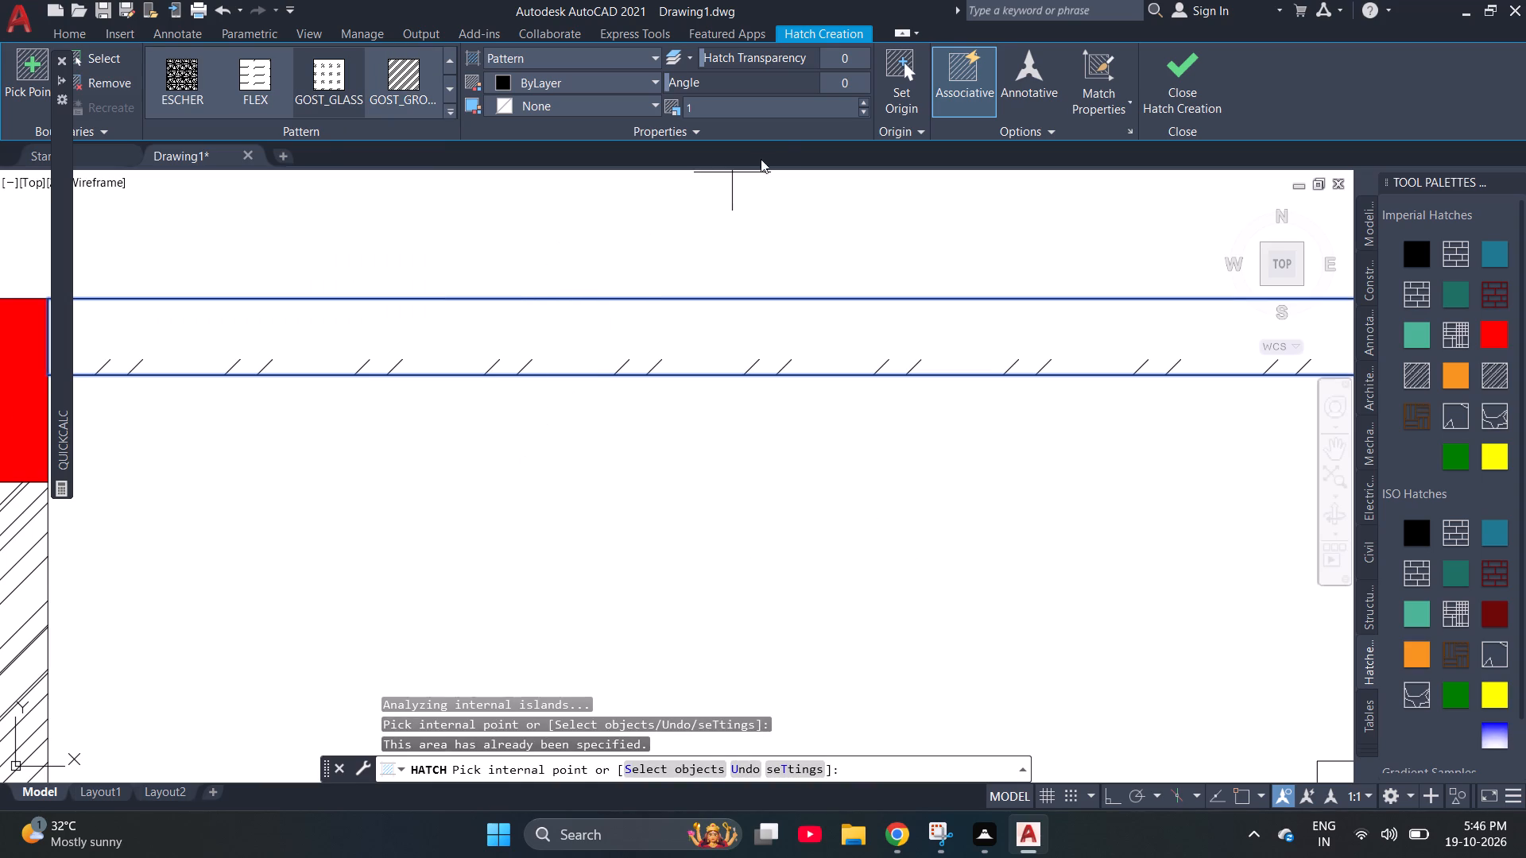
pyautogui.click(864, 112)
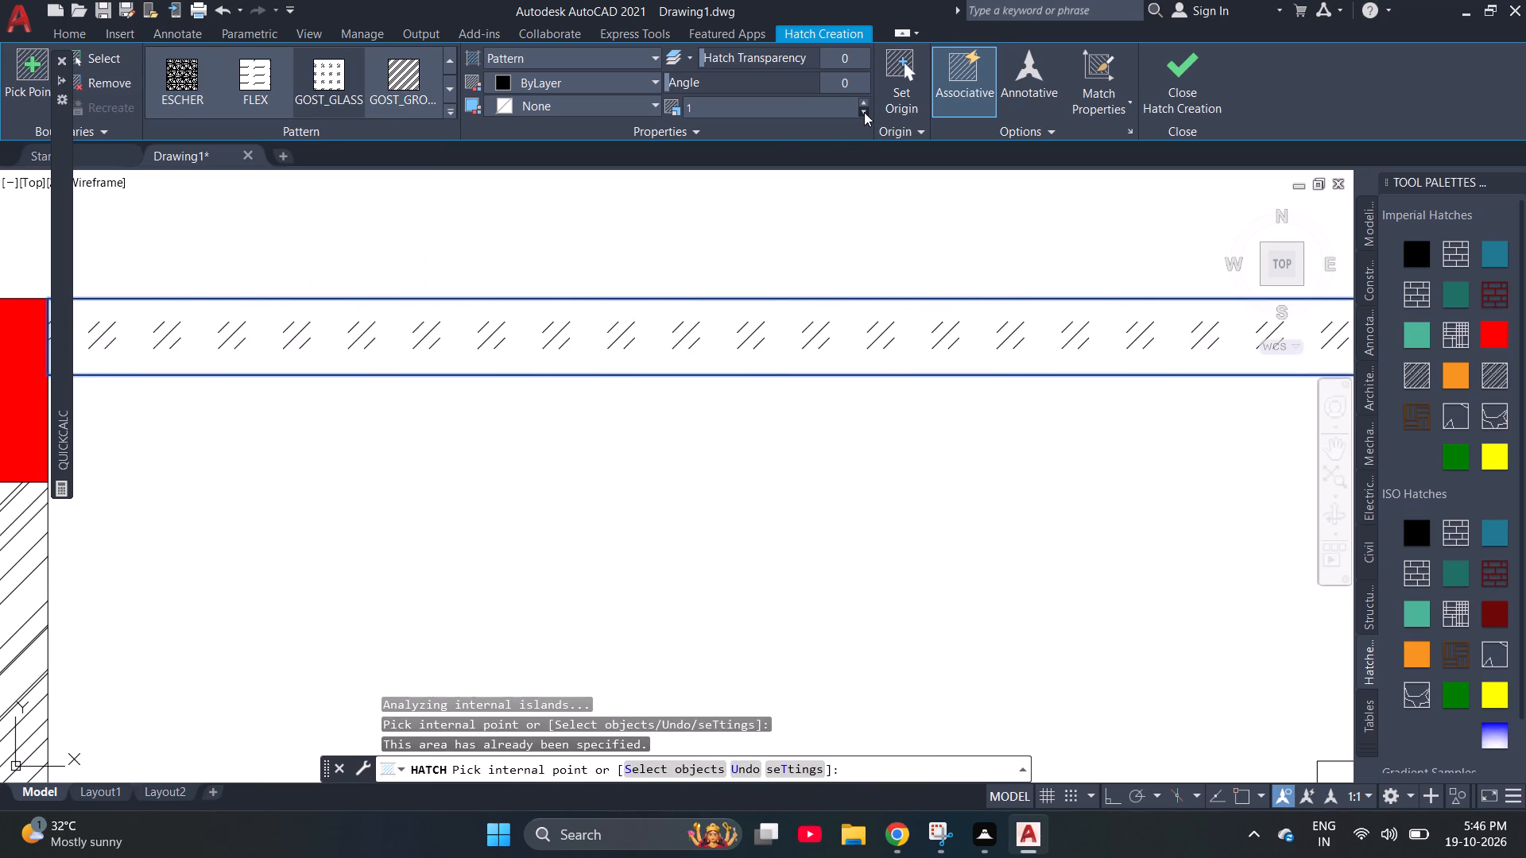
# Browse the full range of hatch patterns as previews on the top slab, and end the Hatch command without picking another.
pyautogui.scroll(-4, 476, 333)
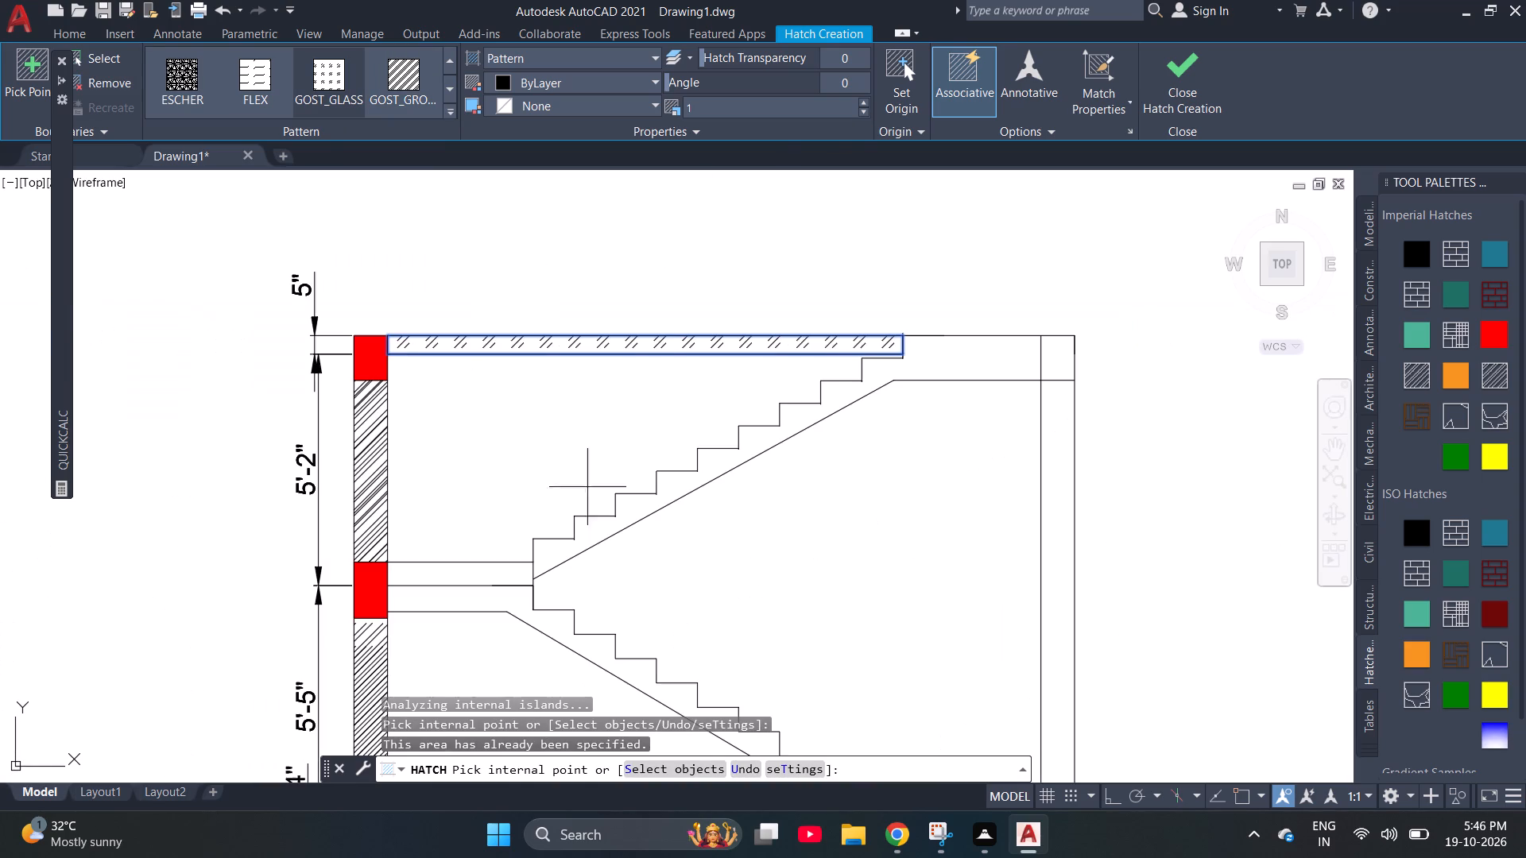
pyautogui.click(447, 115)
pyautogui.scroll(5, 383, 253)
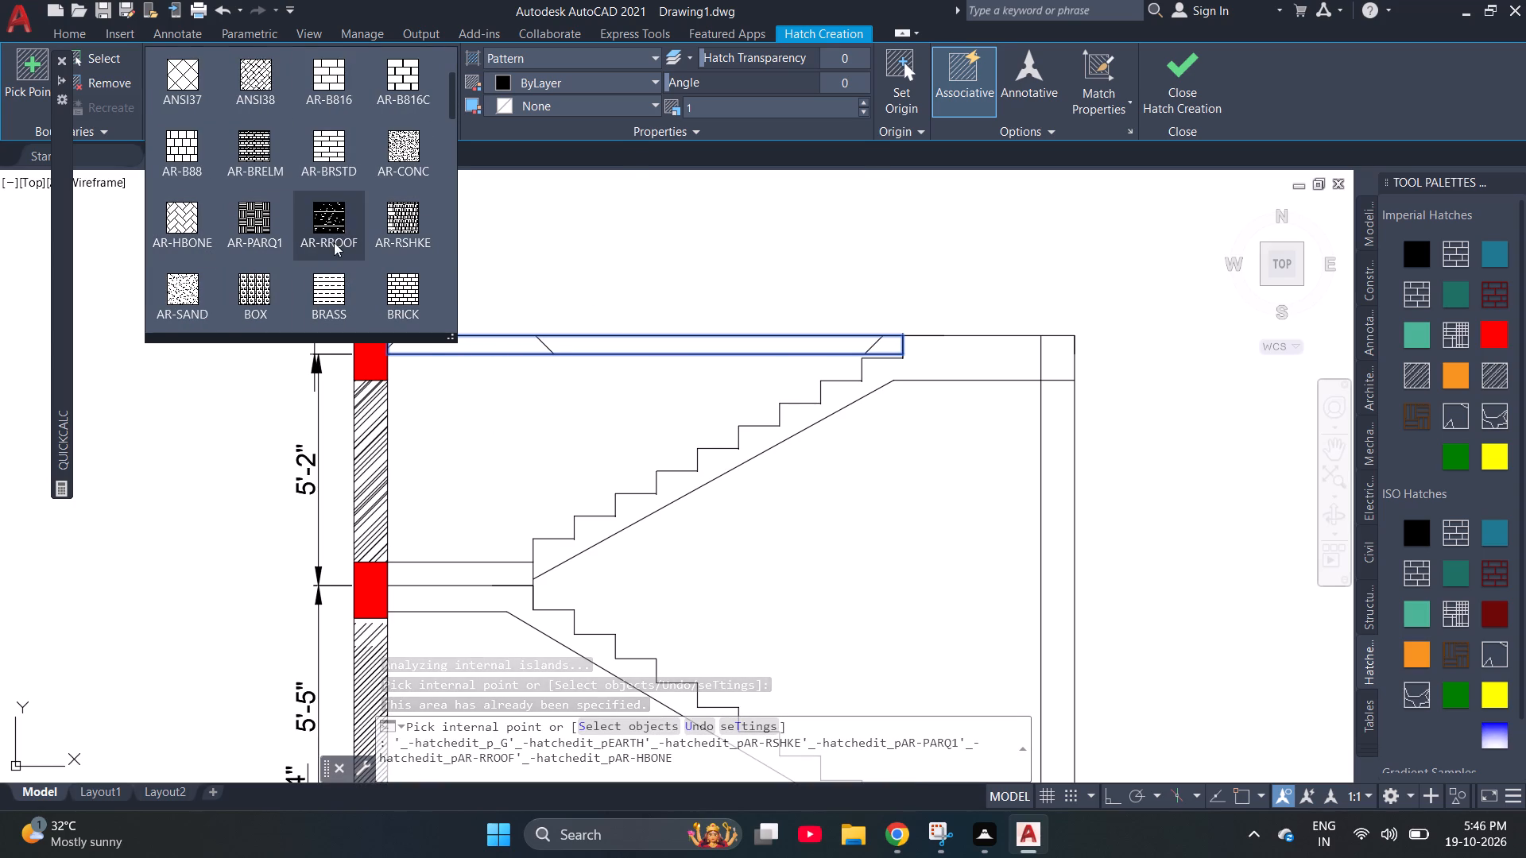
pyautogui.scroll(2, 376, 238)
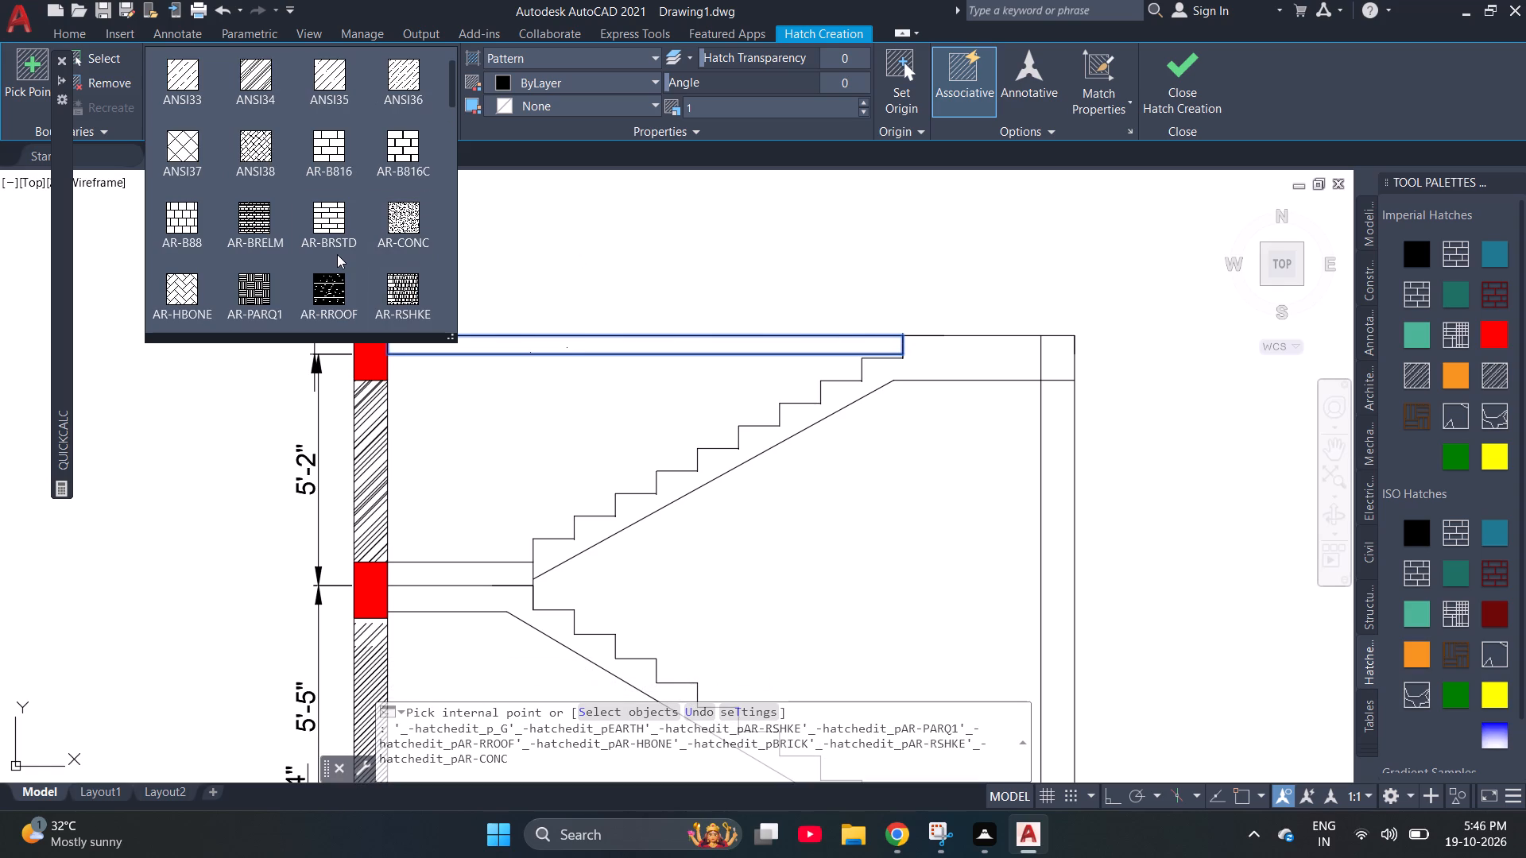
pyautogui.scroll(2, 312, 181)
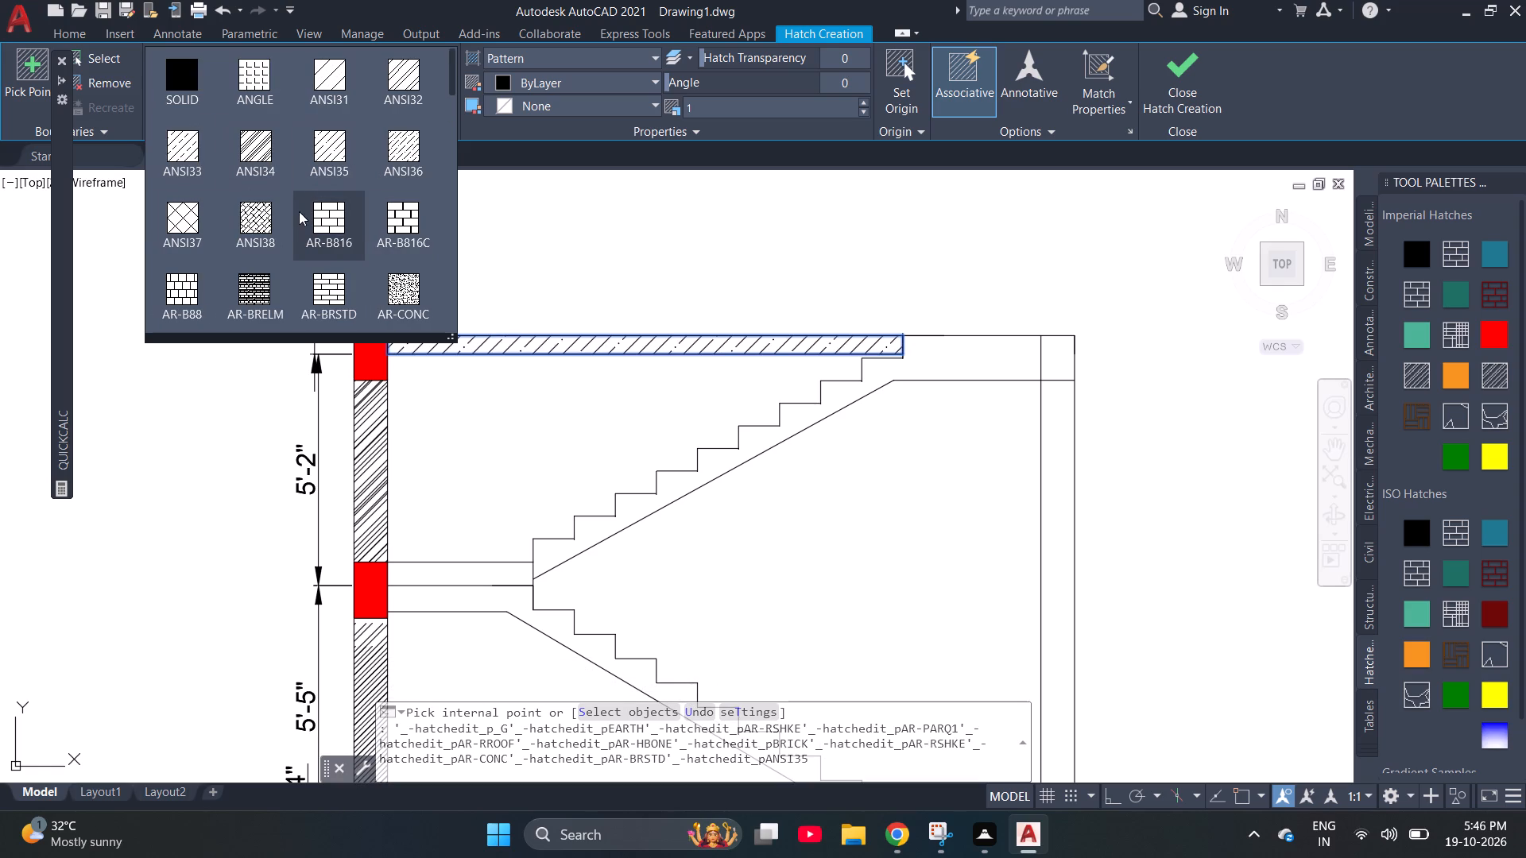
pyautogui.scroll(2, 391, 238)
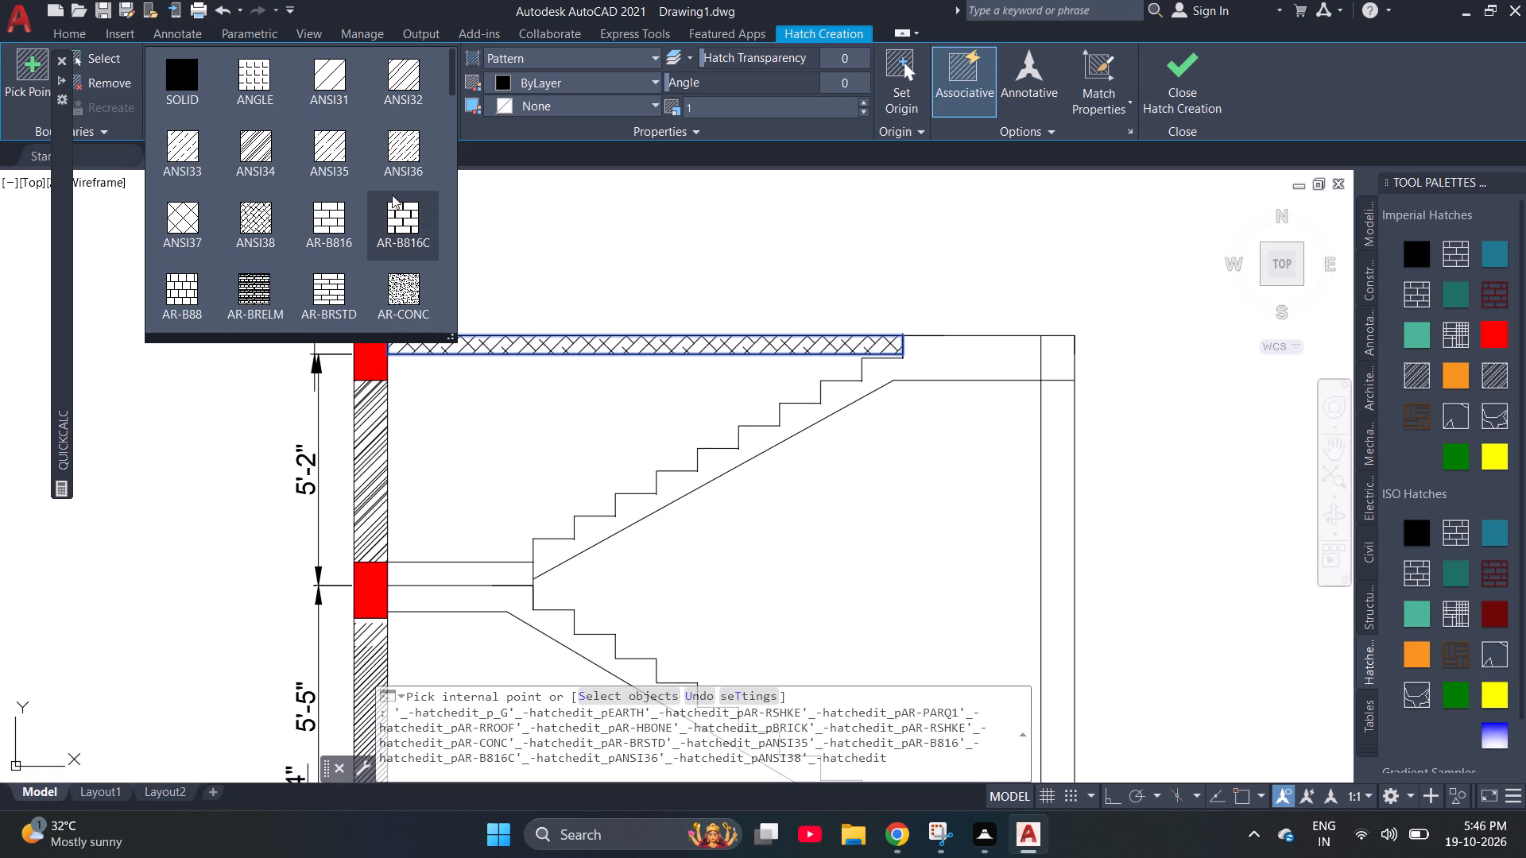
pyautogui.scroll(-2, 392, 195)
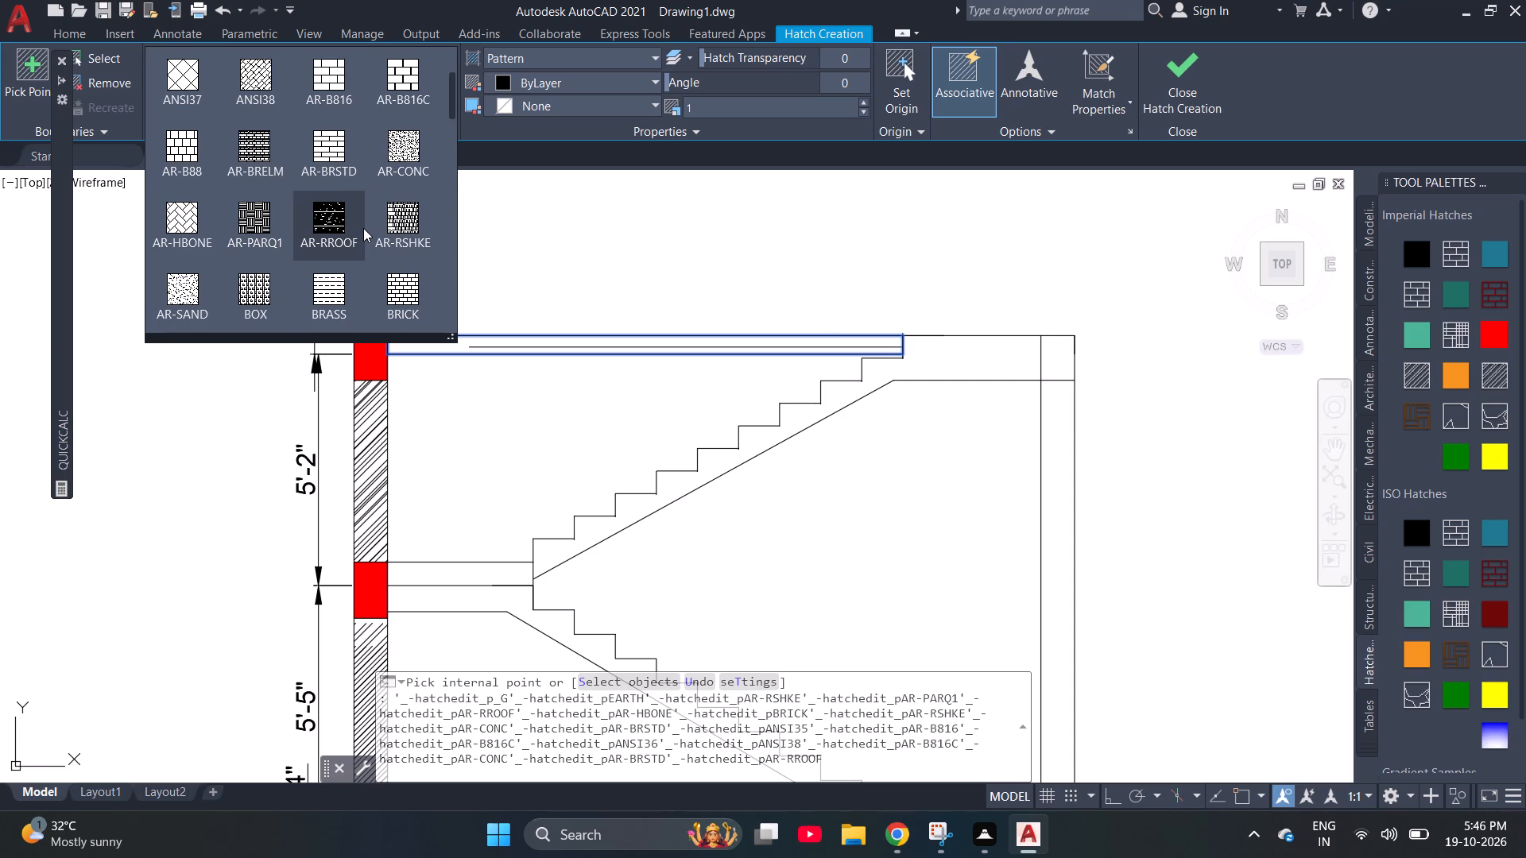
pyautogui.scroll(-2, 363, 228)
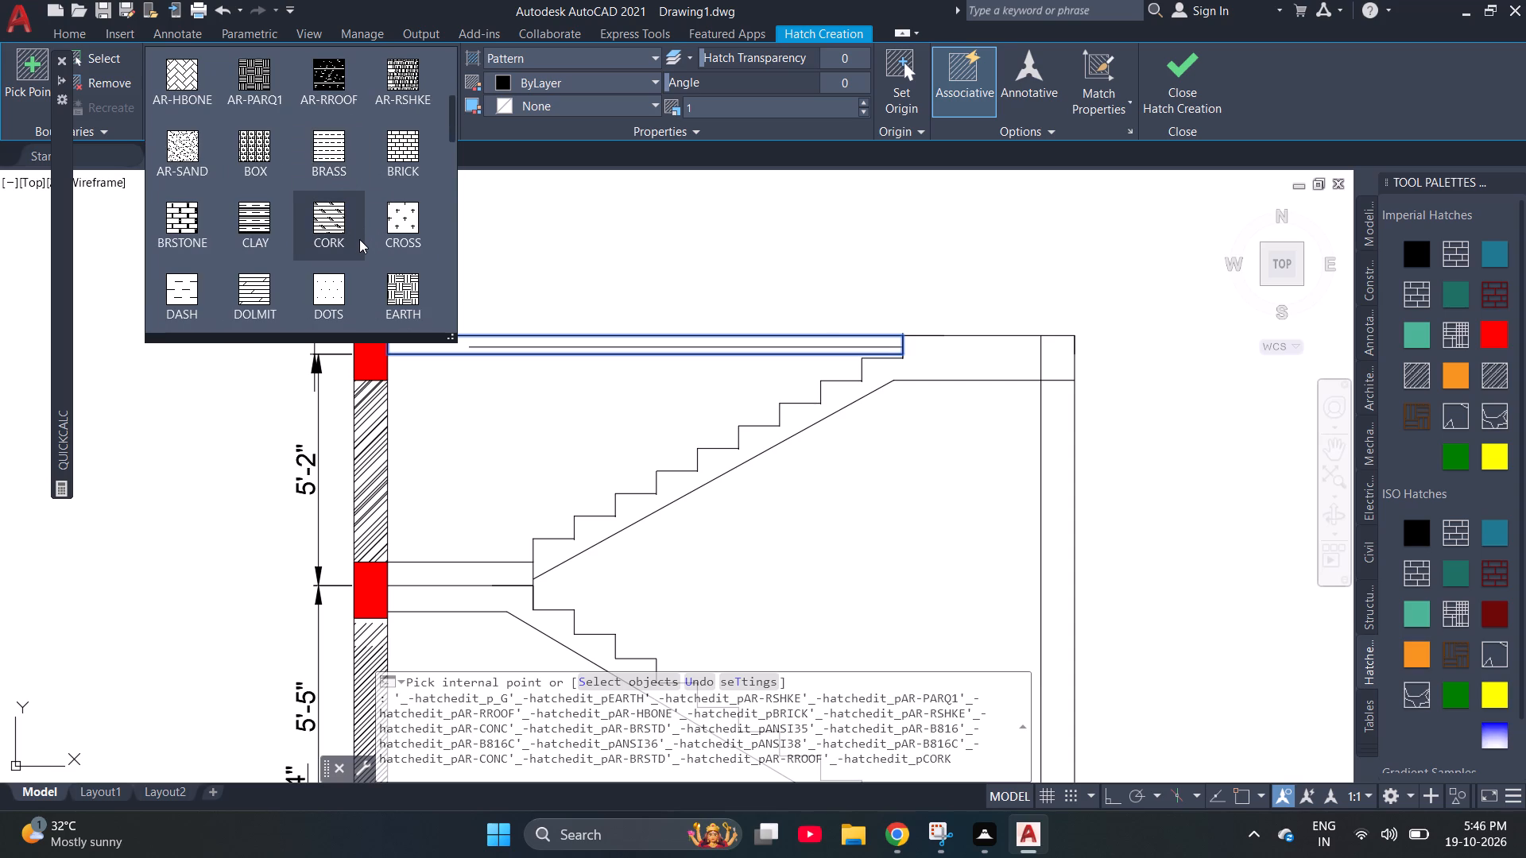
pyautogui.scroll(-1, 363, 238)
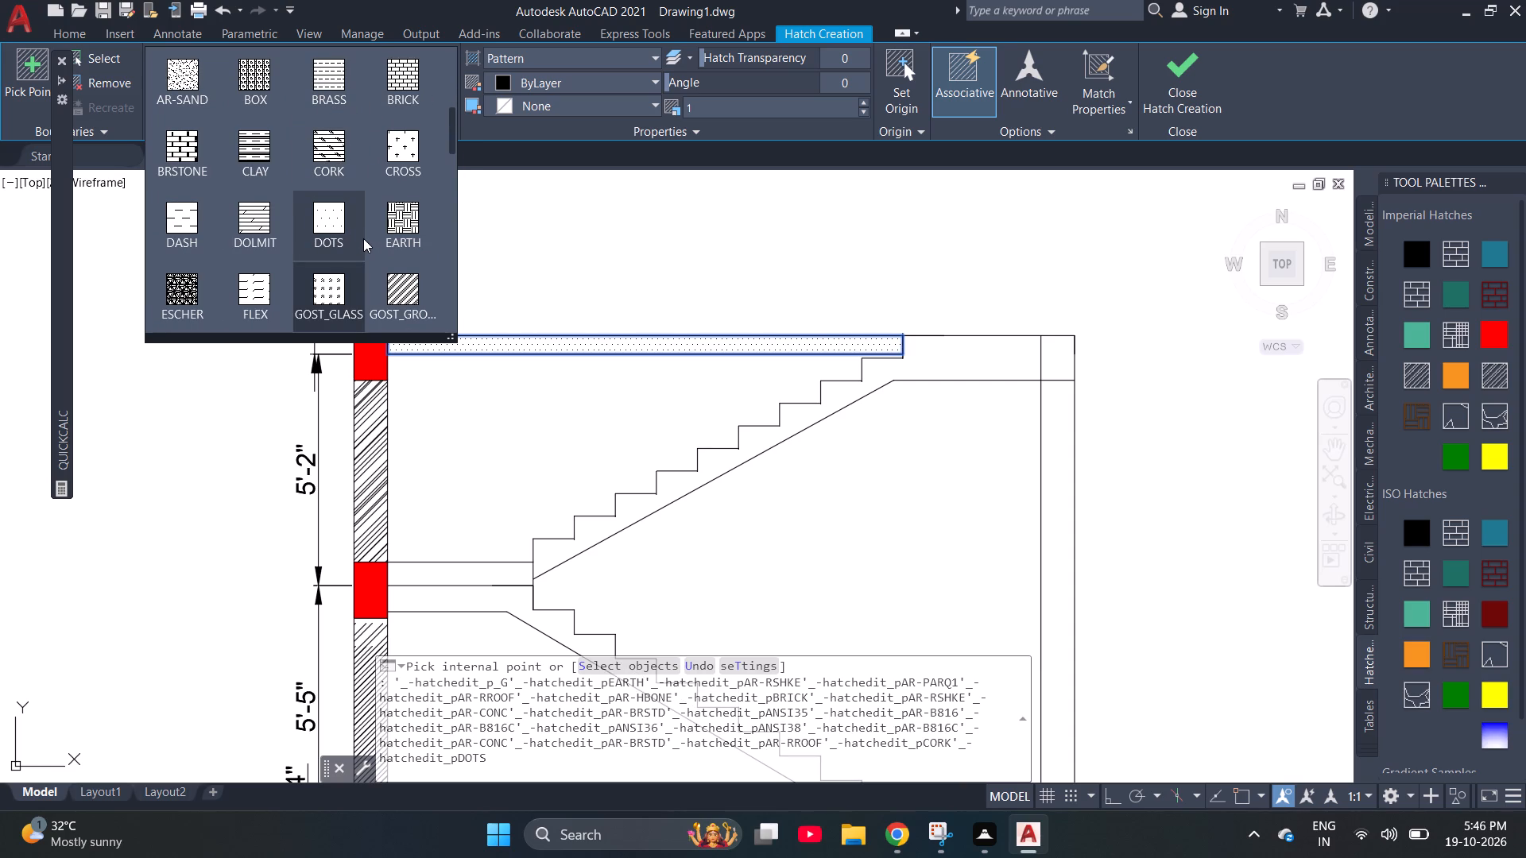
pyautogui.scroll(-1, 364, 238)
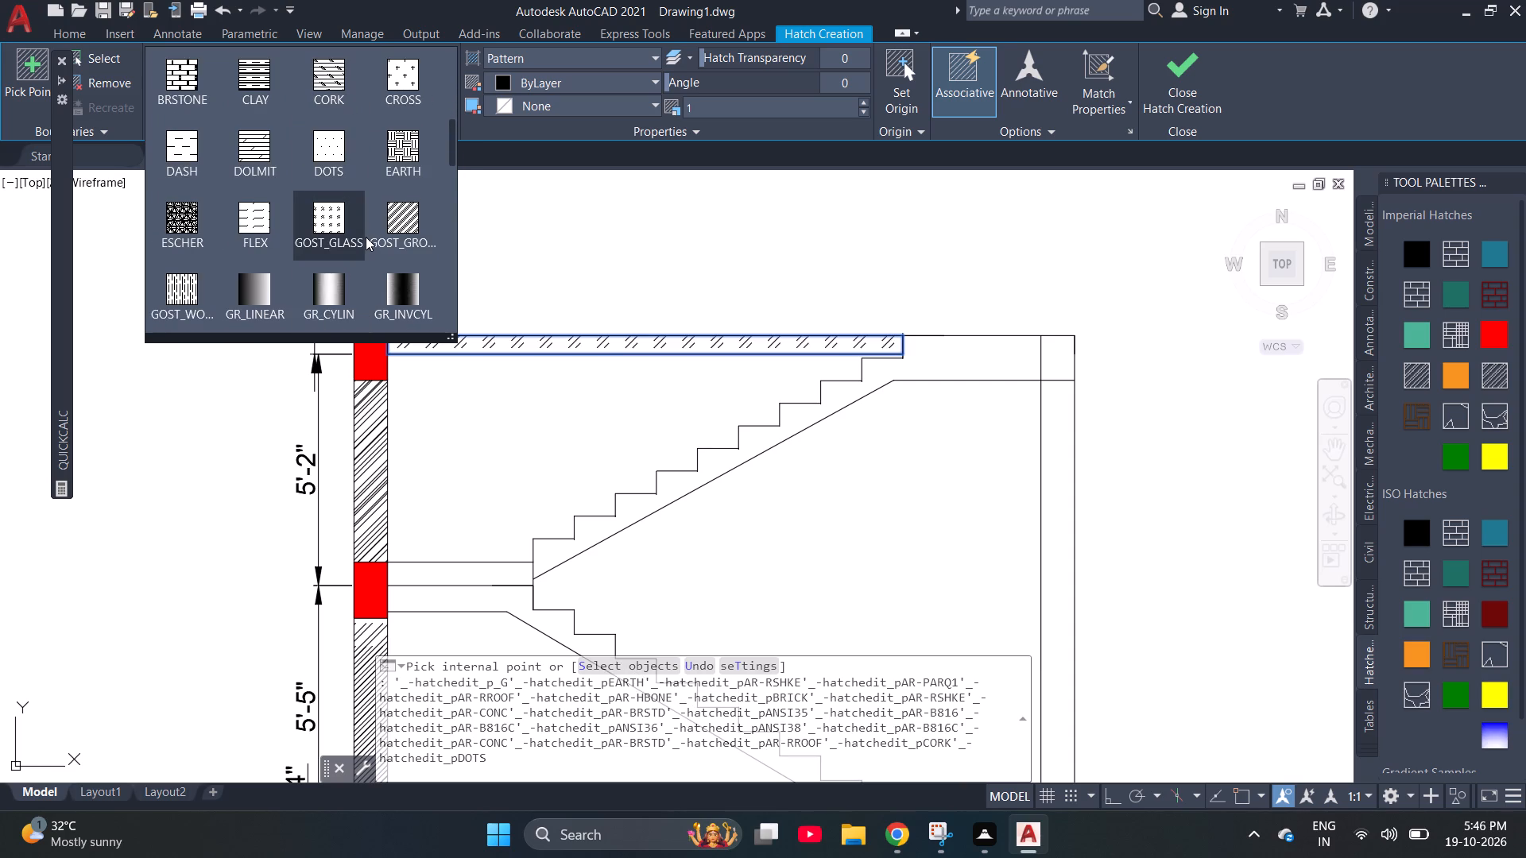
pyautogui.scroll(-1, 377, 232)
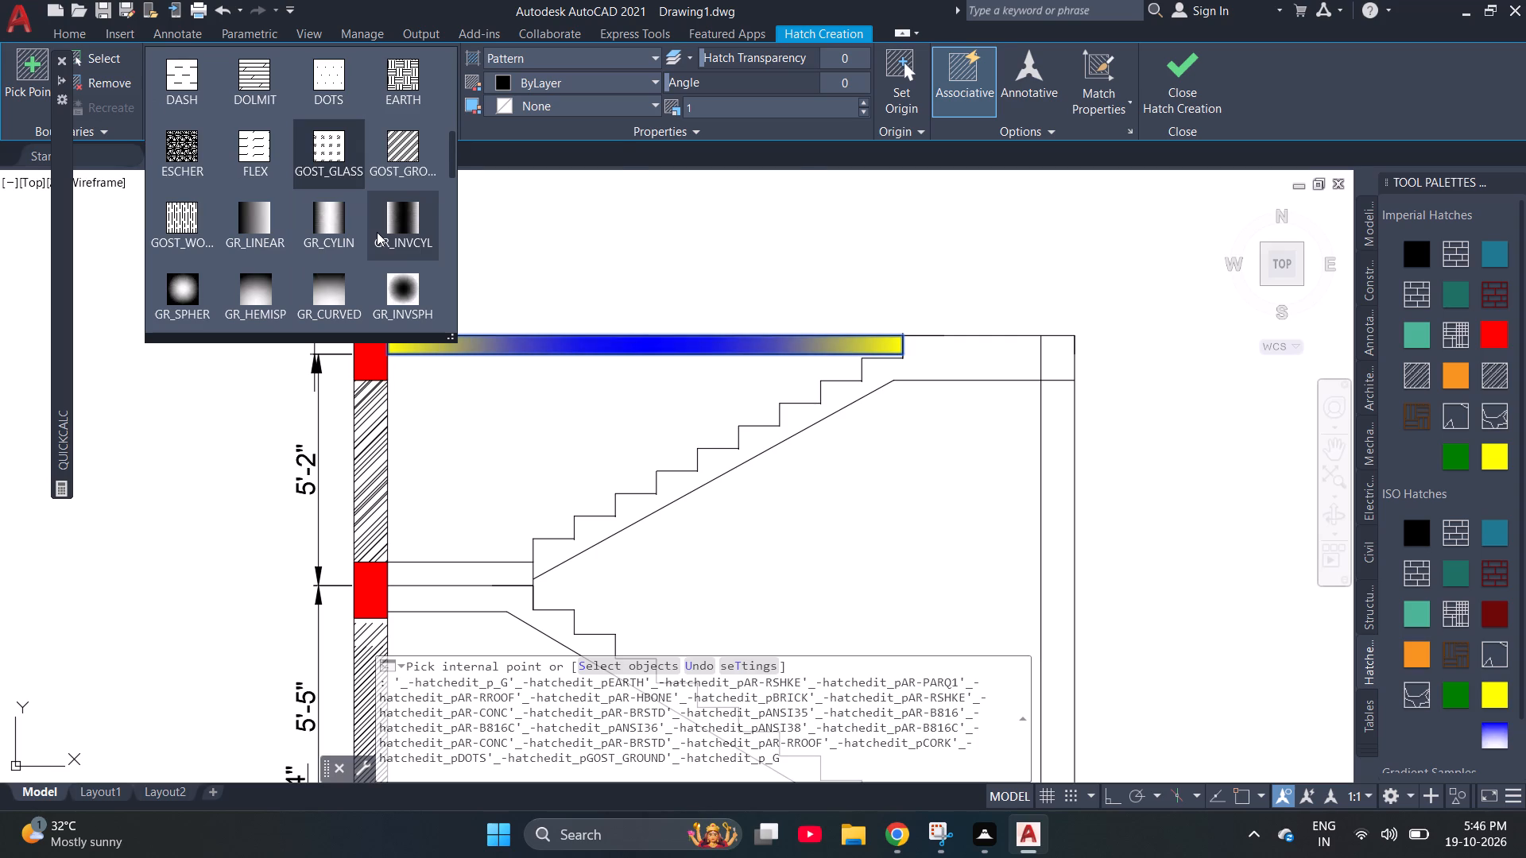
pyautogui.scroll(-3, 377, 232)
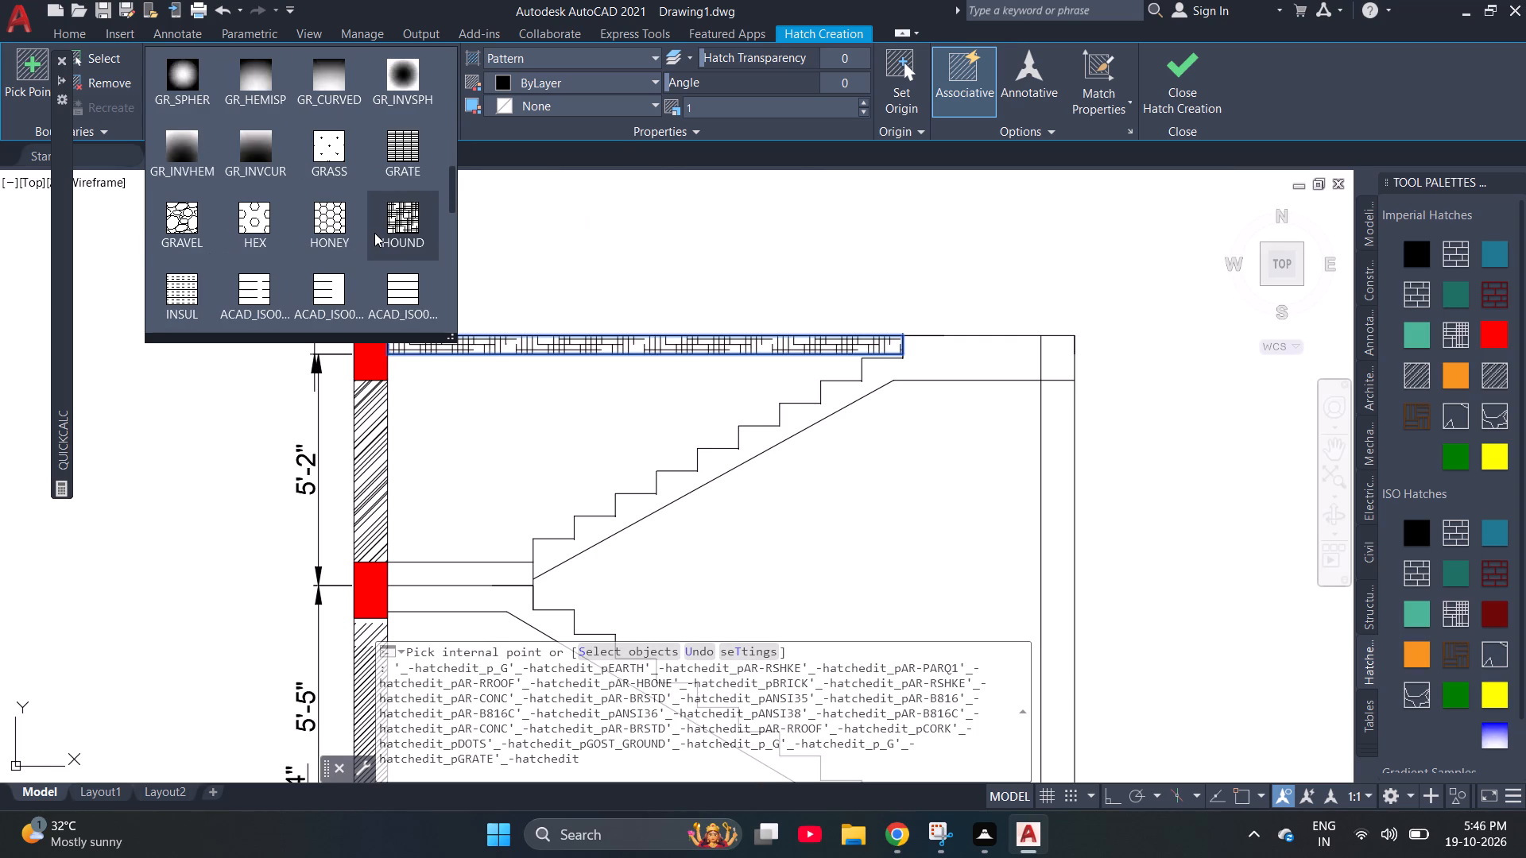
pyautogui.scroll(-1, 374, 233)
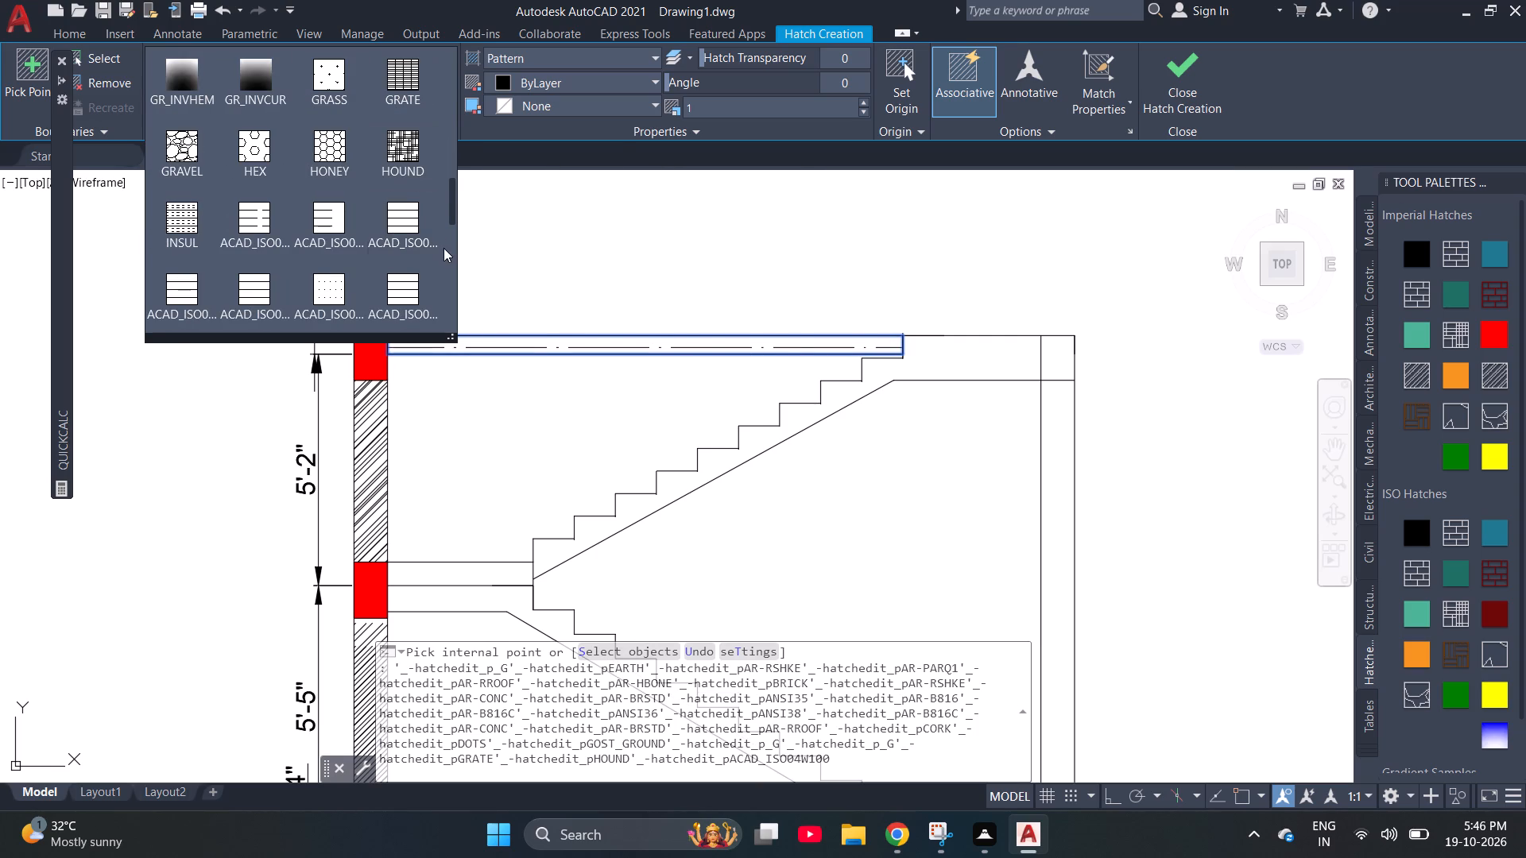
pyautogui.scroll(-5, 268, 189)
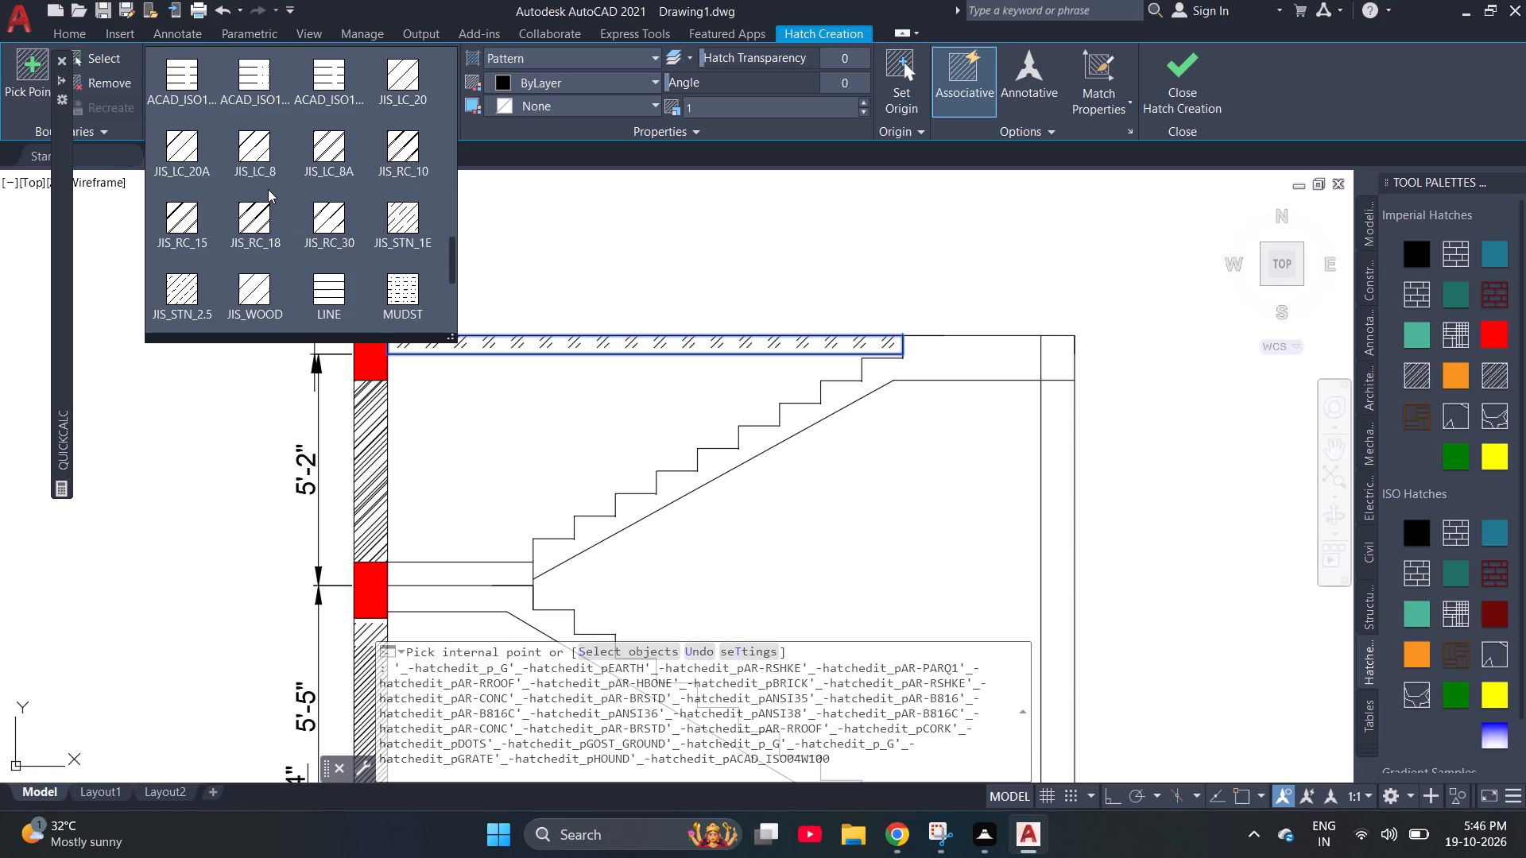
pyautogui.scroll(-4, 268, 189)
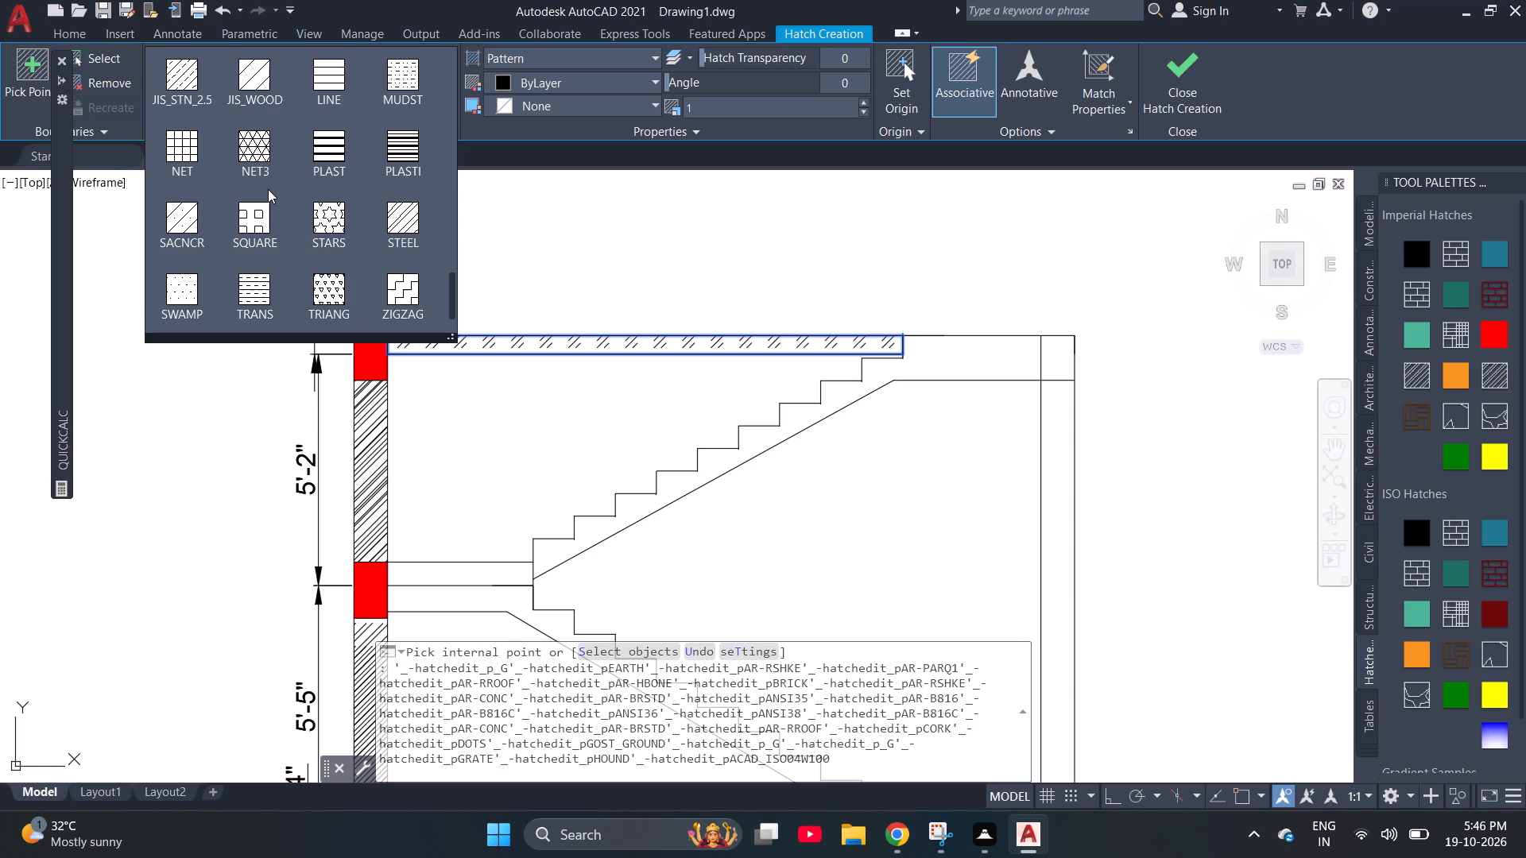
pyautogui.scroll(-1, 268, 189)
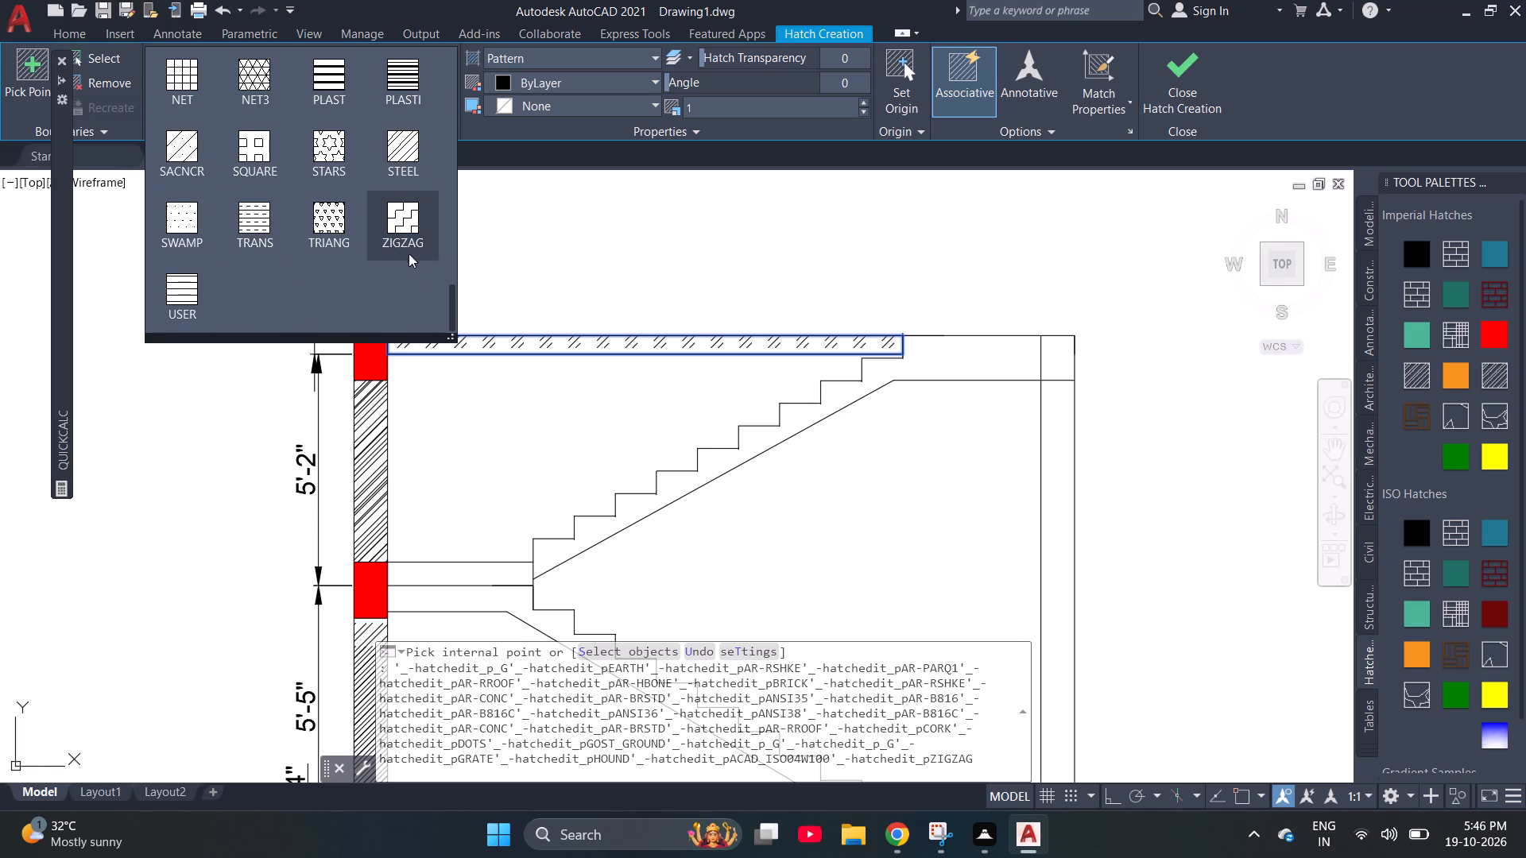
pyautogui.moveTo(327, 219); pyautogui.dragTo(715, 461)
pyautogui.click(715, 461)
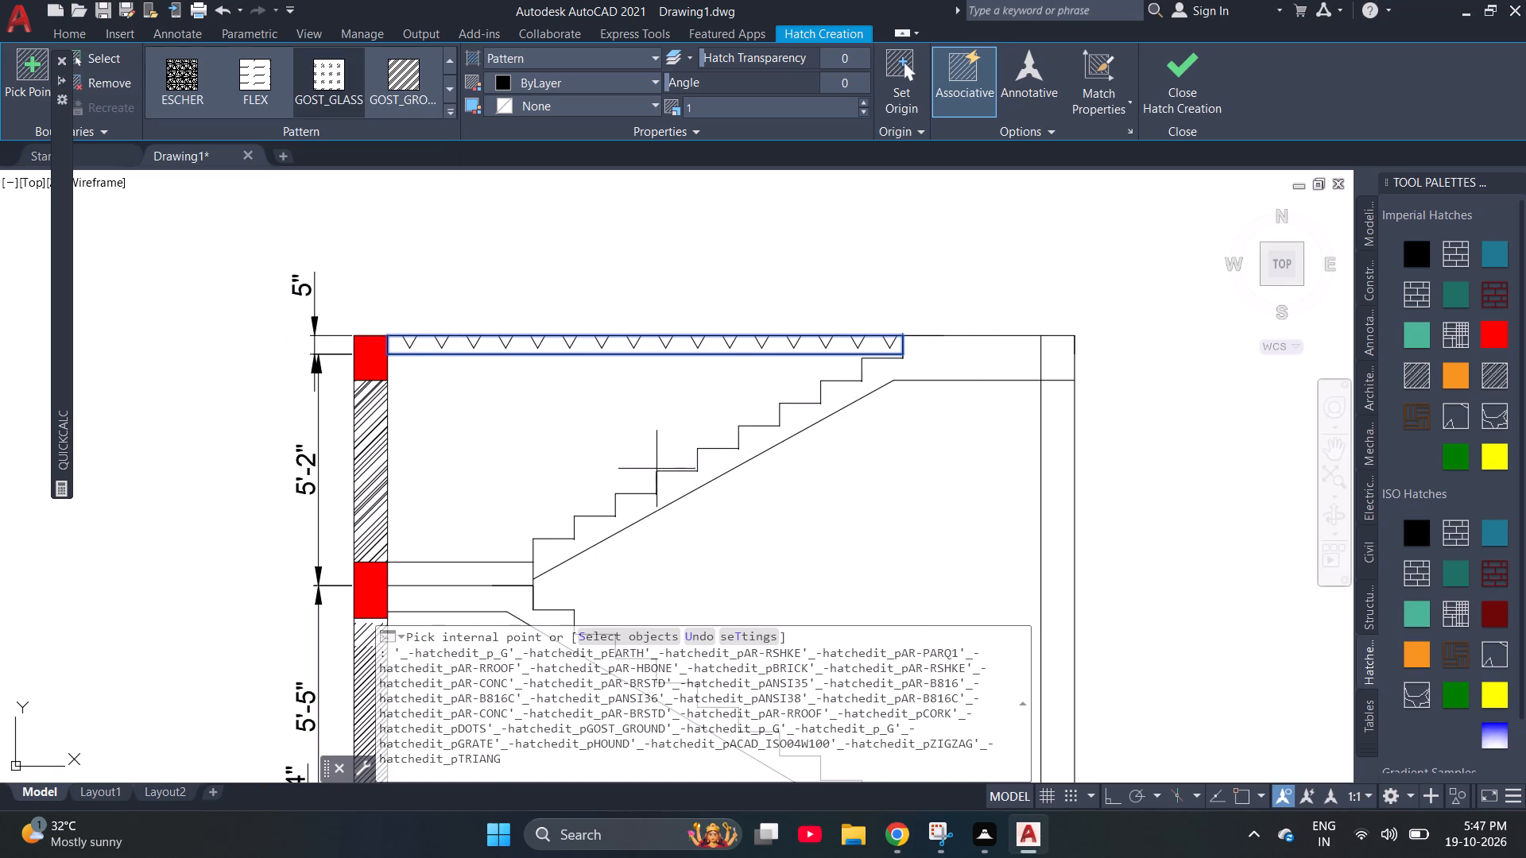
pyautogui.scroll(-1, 706, 590)
pyautogui.press('Escape')
pyautogui.press('Escape')
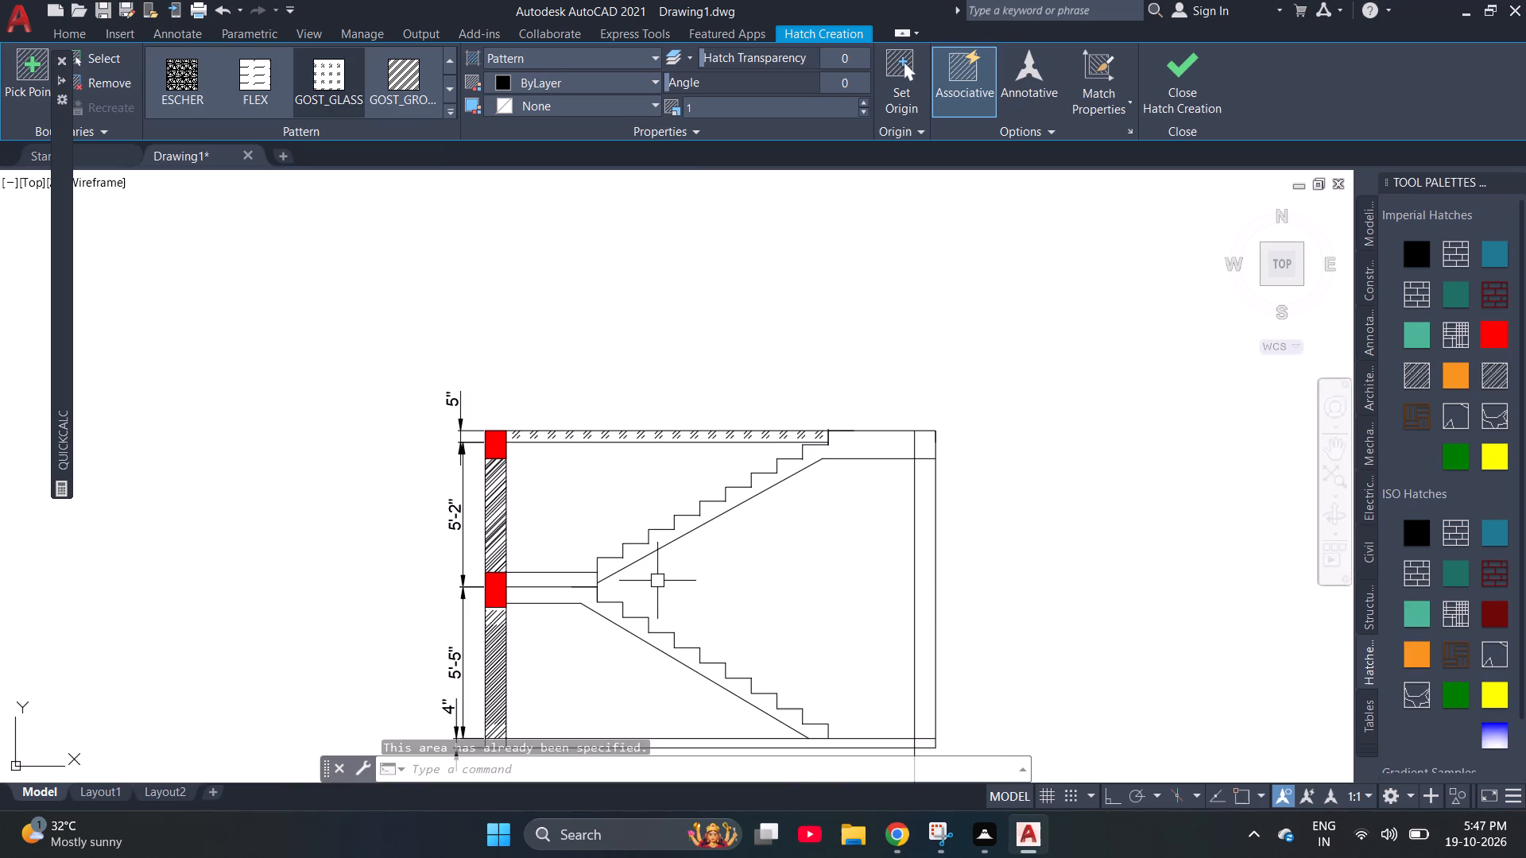
pyautogui.press('Escape')
pyautogui.press('Escape')
pyautogui.press('Escape')
pyautogui.press('Escape')
pyautogui.press('Escape')
pyautogui.press('Escape')
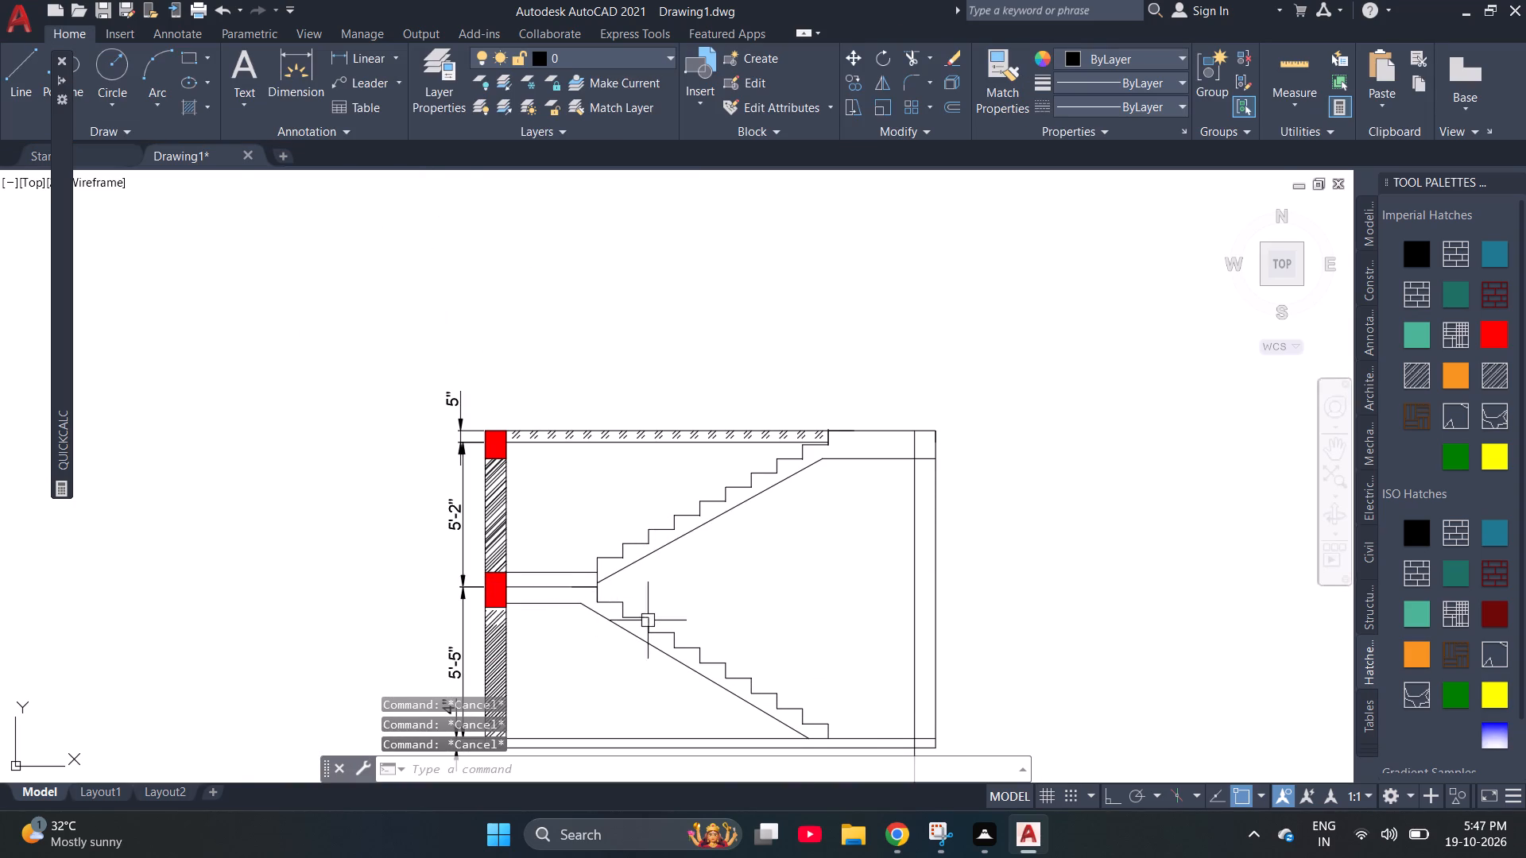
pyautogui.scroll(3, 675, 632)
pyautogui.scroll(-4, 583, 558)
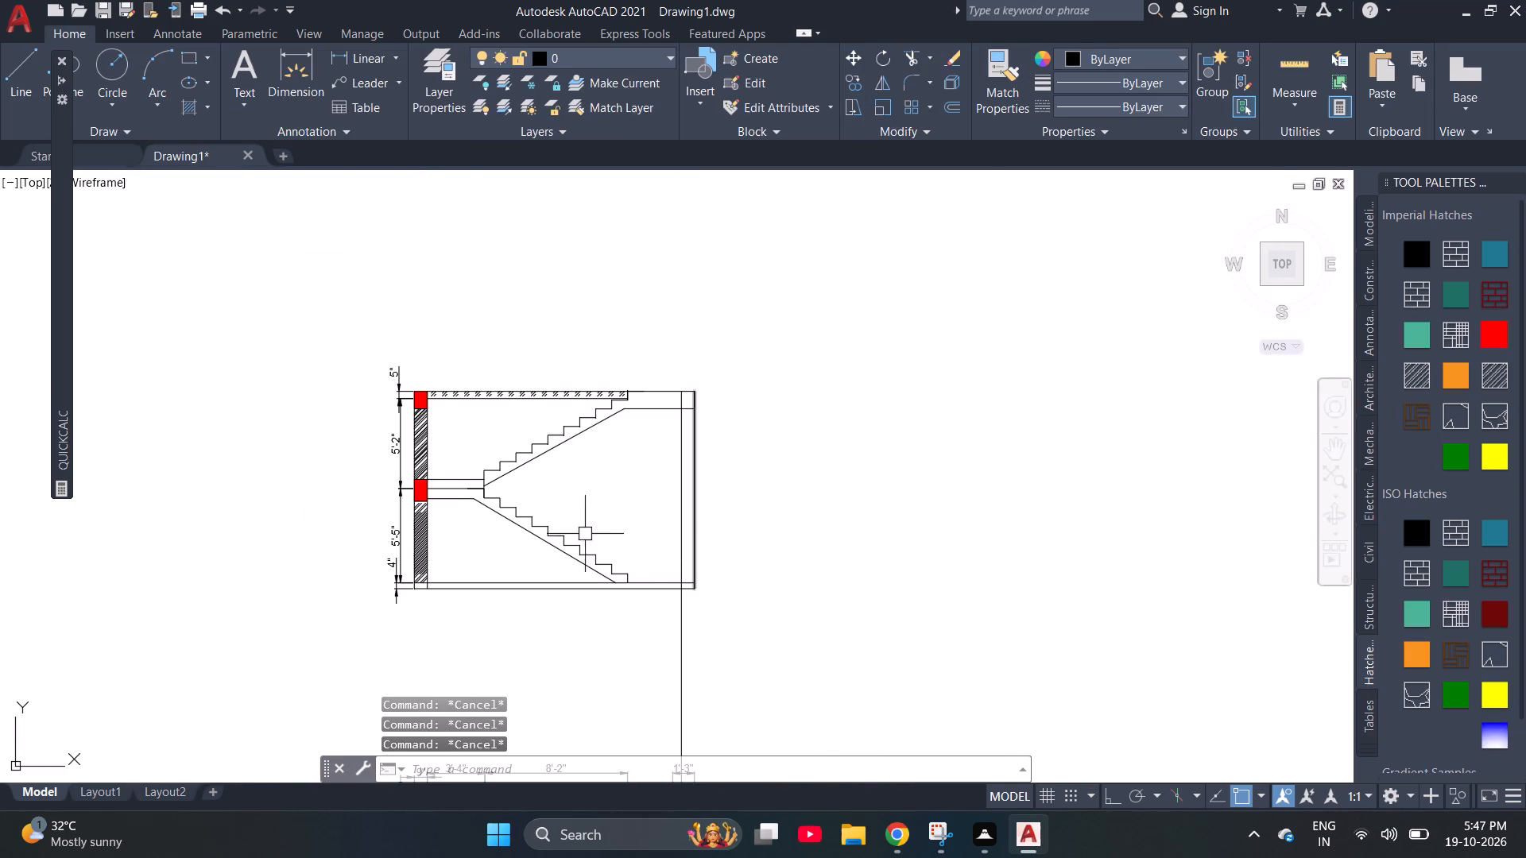
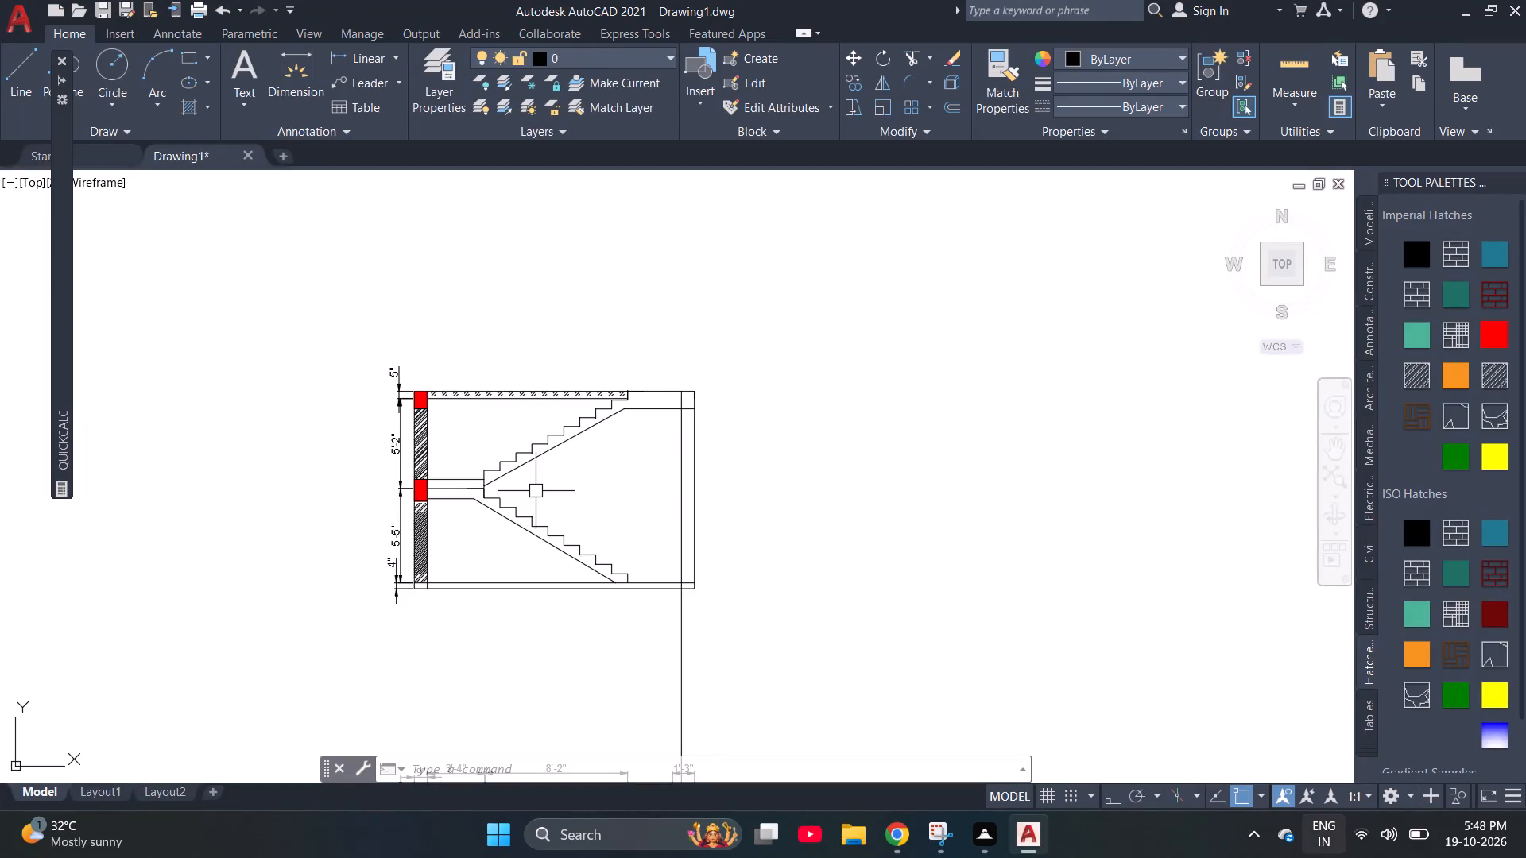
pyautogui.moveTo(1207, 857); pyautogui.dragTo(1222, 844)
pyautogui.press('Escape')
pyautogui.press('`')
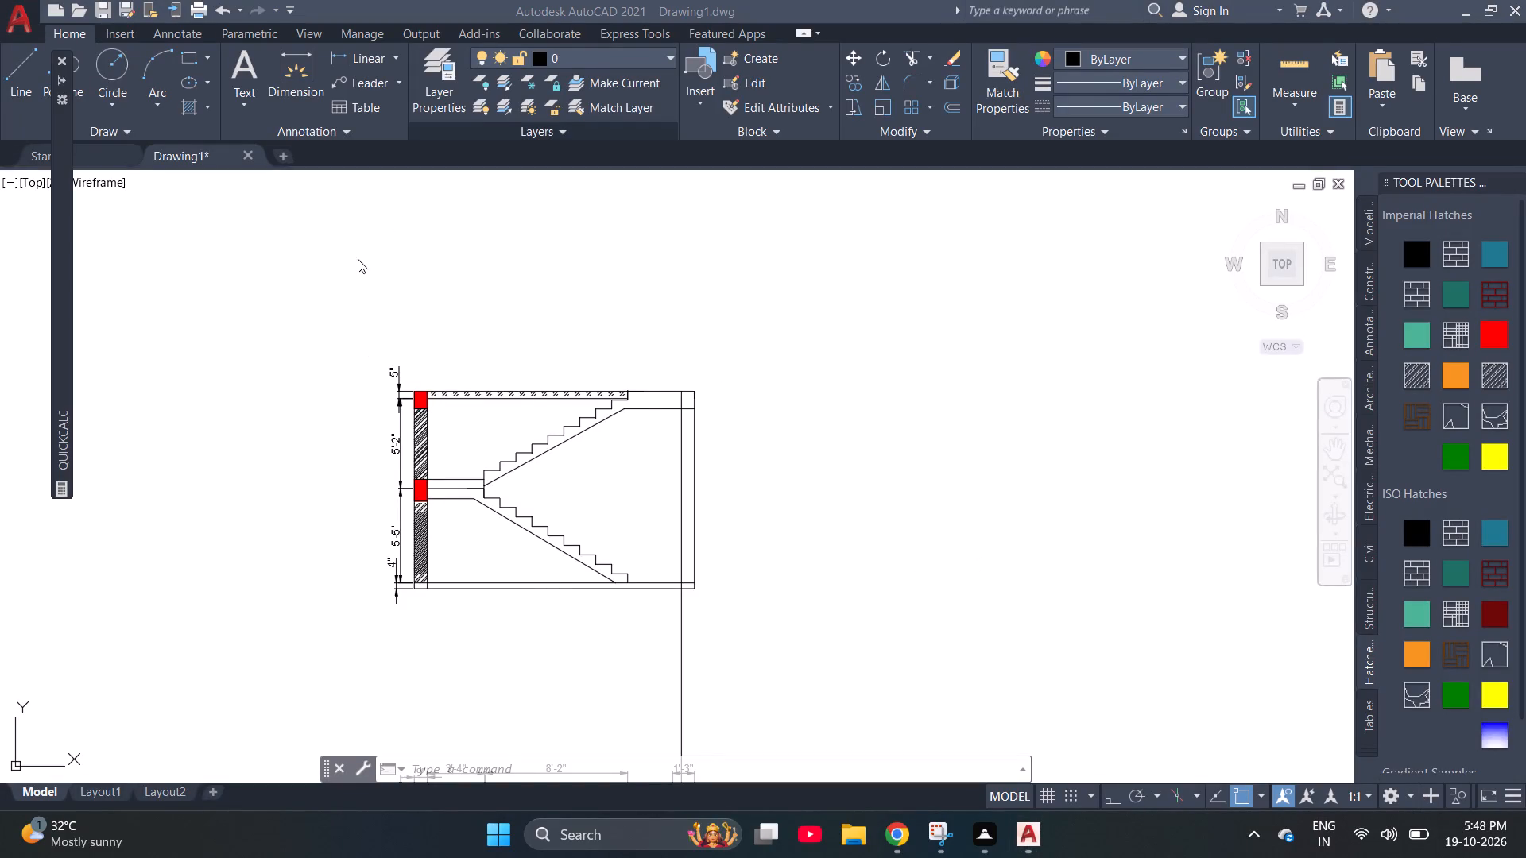
# With Ortho on, dimension the vertical clearance from the mid-landing's underside down to the top of the floor slab beside the hatched wall.
pyautogui.scroll(1, 428, 500)
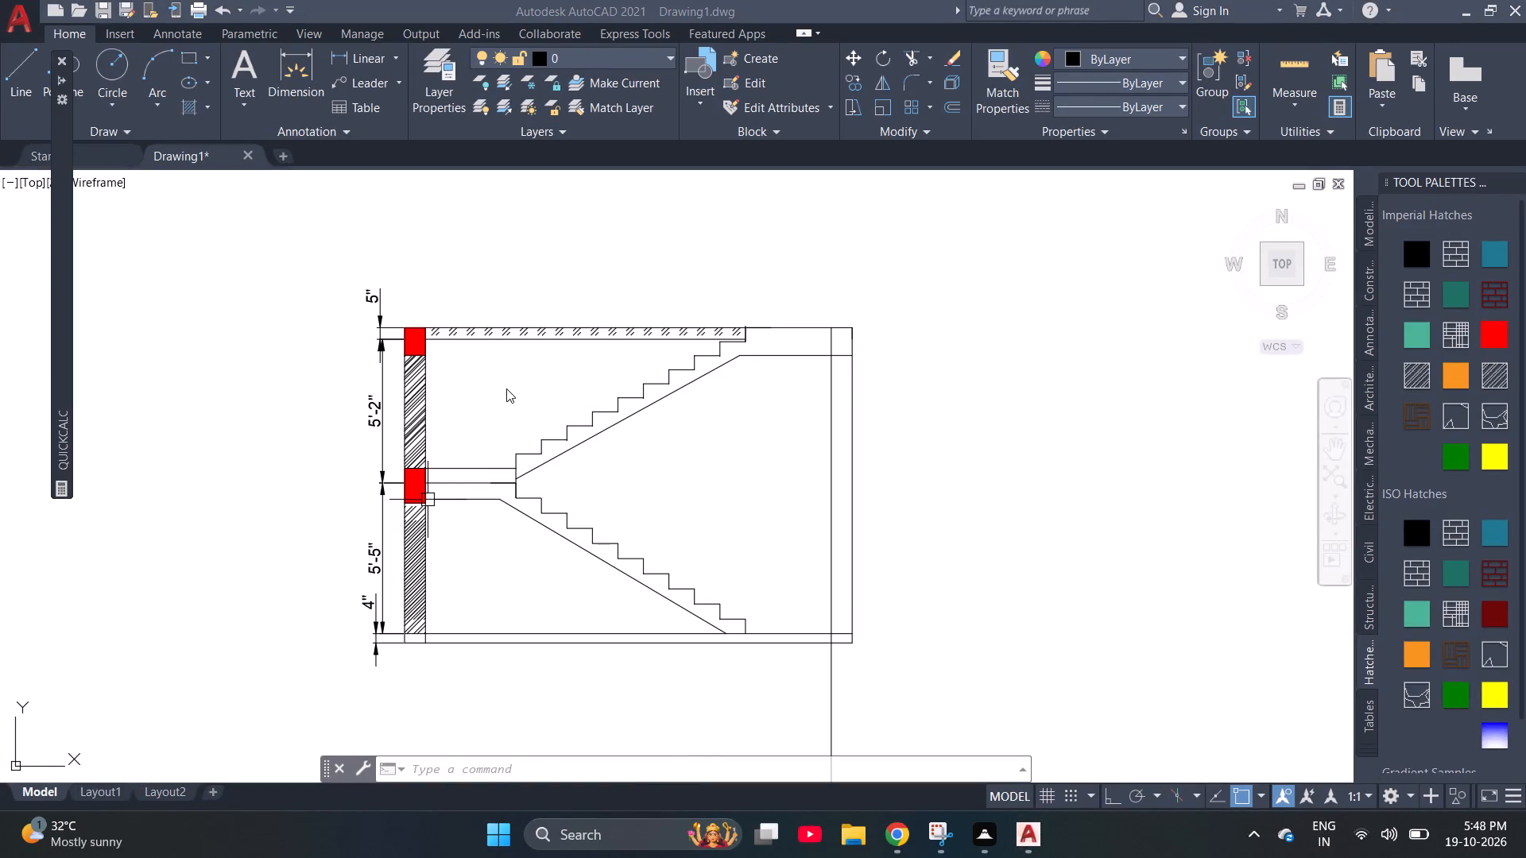
pyautogui.click(310, 63)
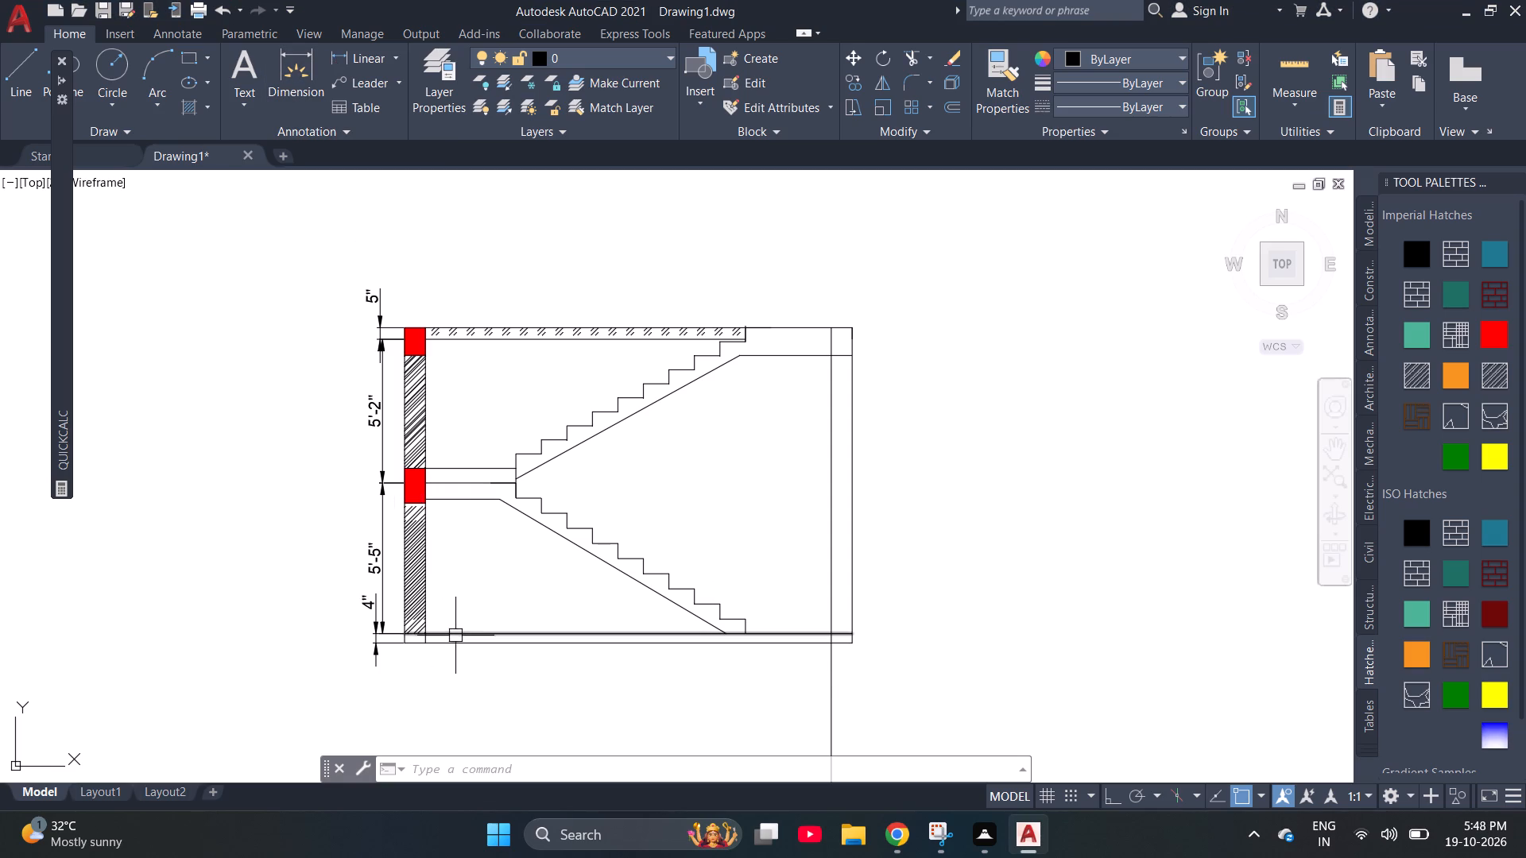
pyautogui.click(285, 75)
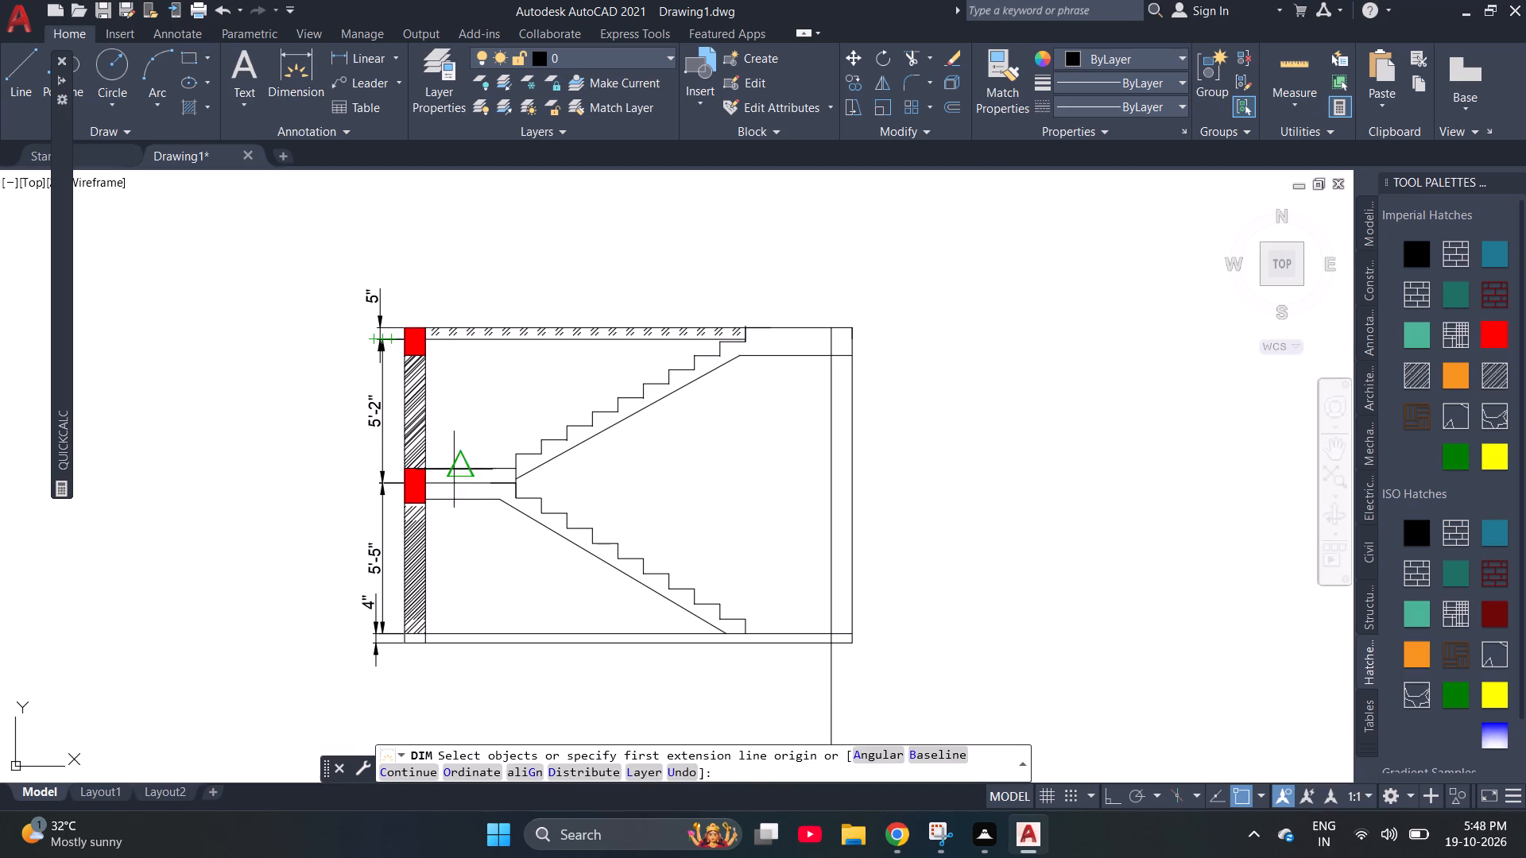
pyautogui.click(462, 502)
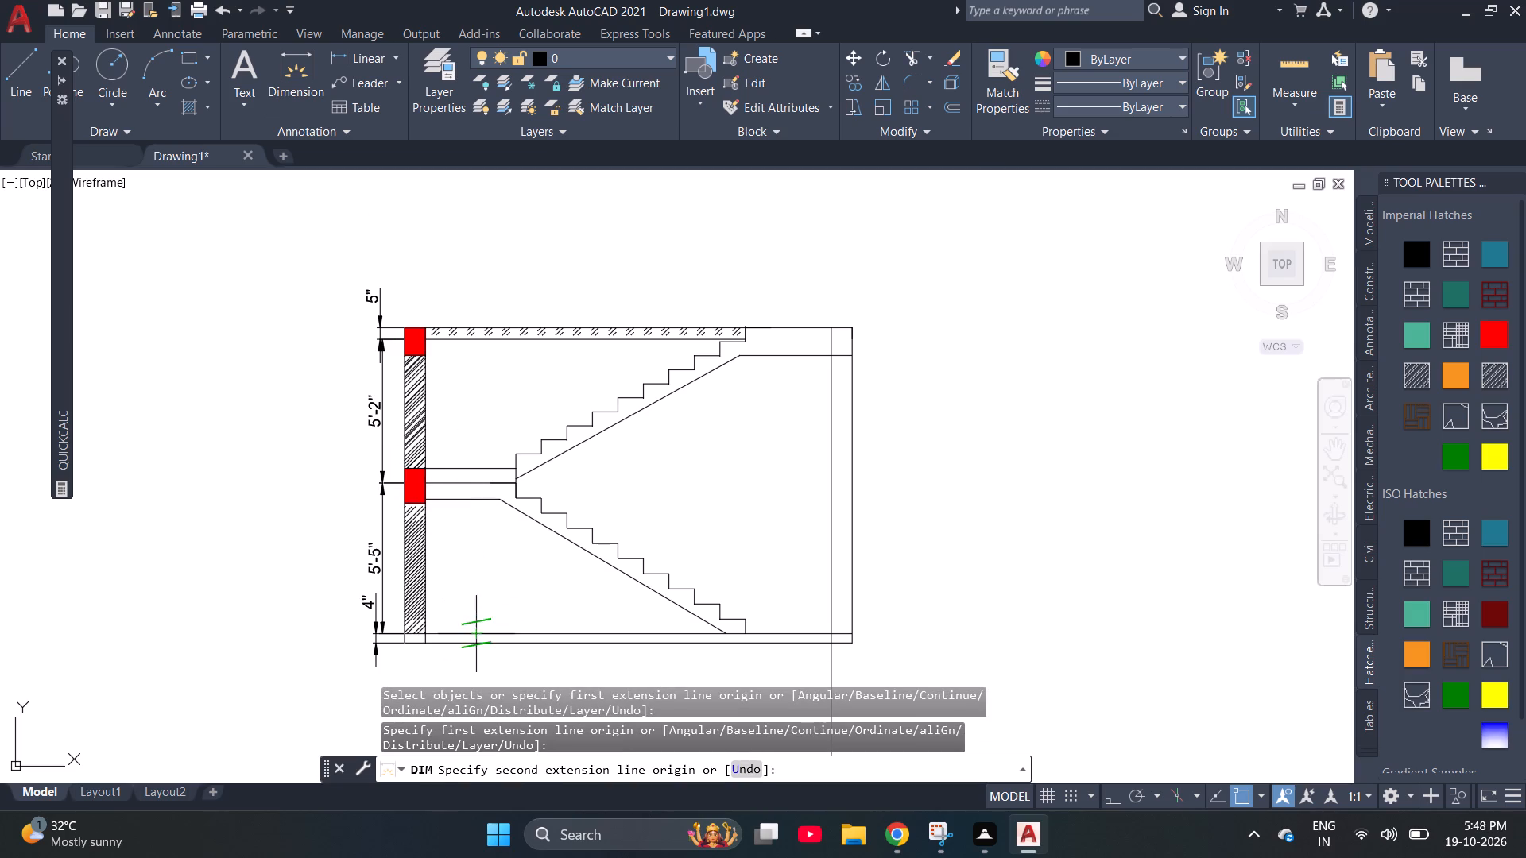
pyautogui.press('F8')
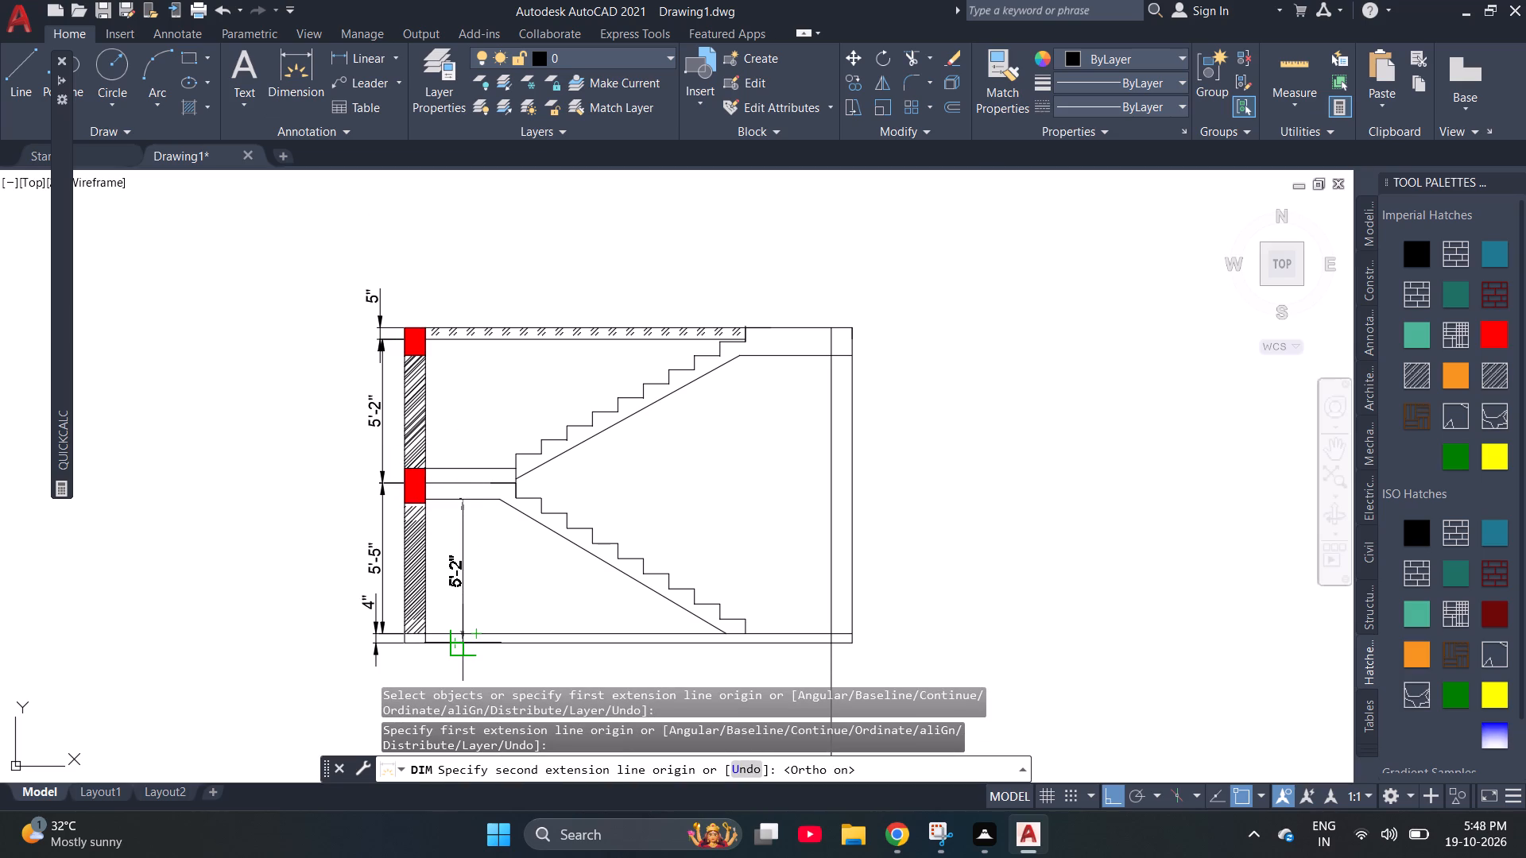
pyautogui.scroll(3, 463, 640)
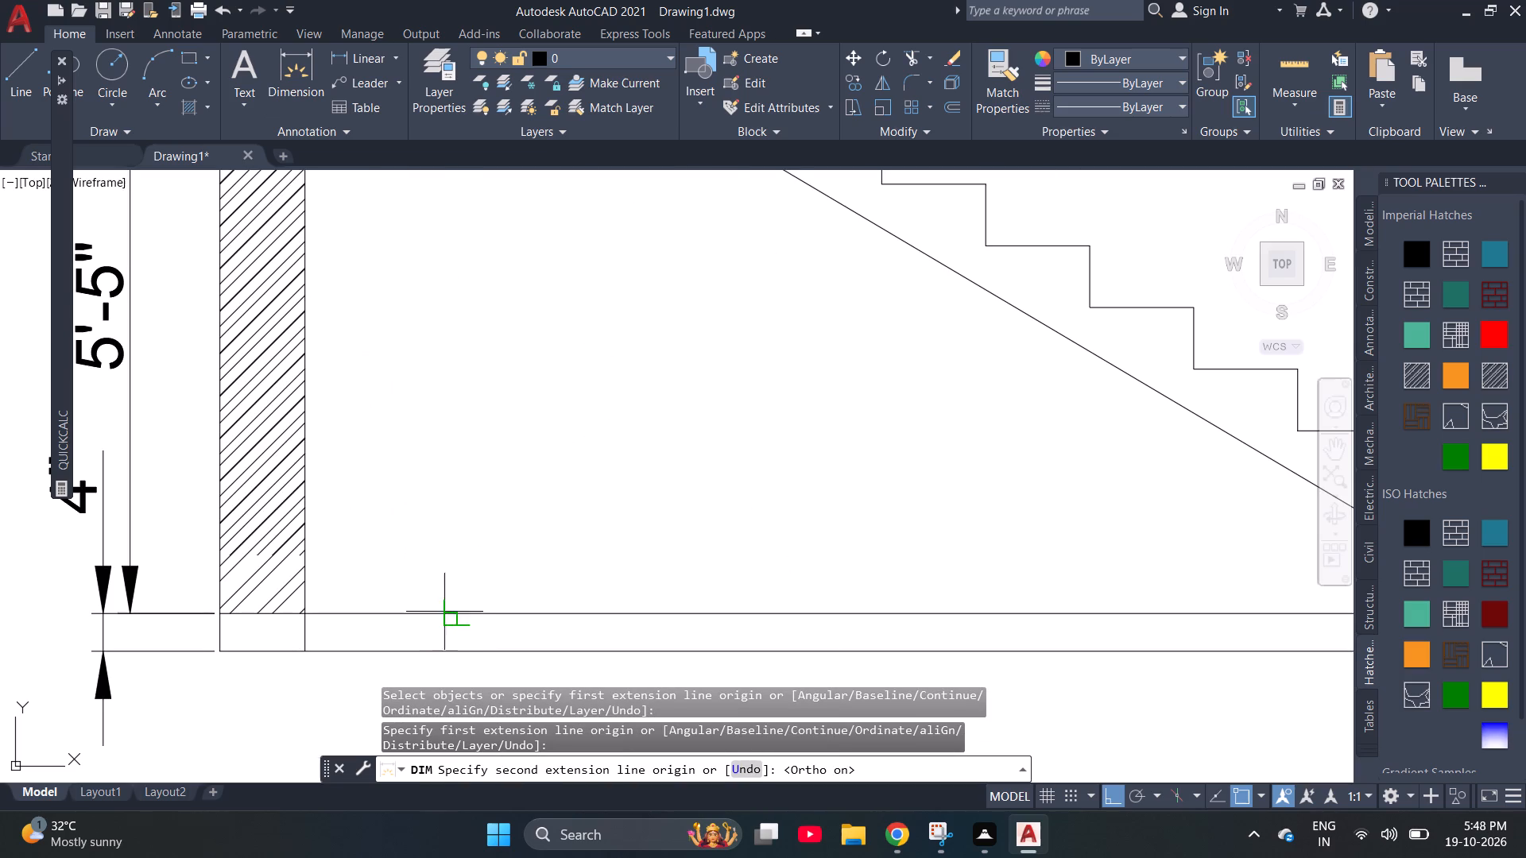
pyautogui.click(462, 615)
pyautogui.scroll(-2, 477, 597)
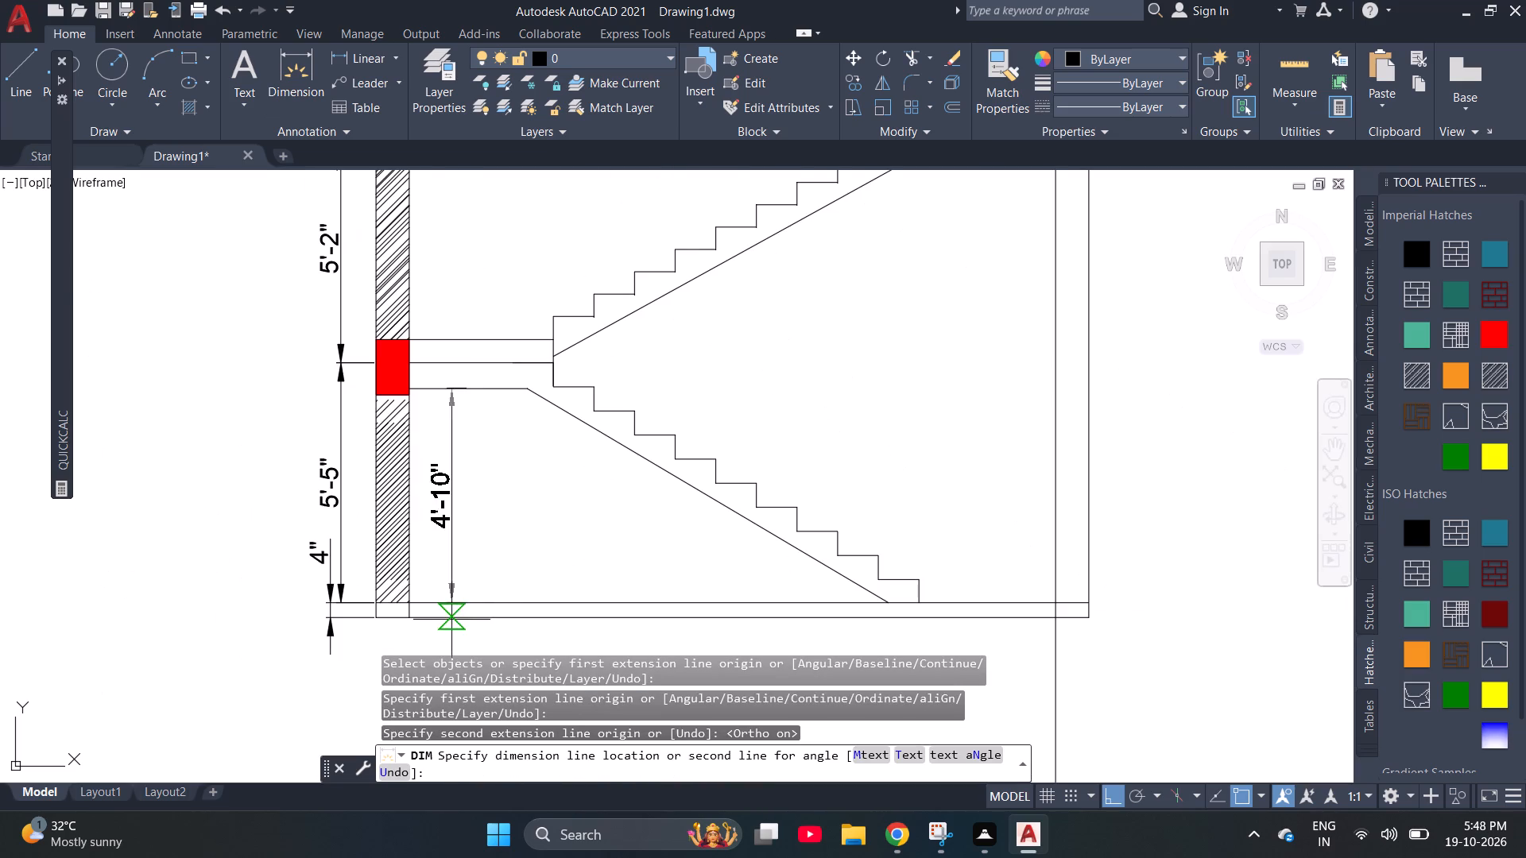
pyautogui.click(470, 565)
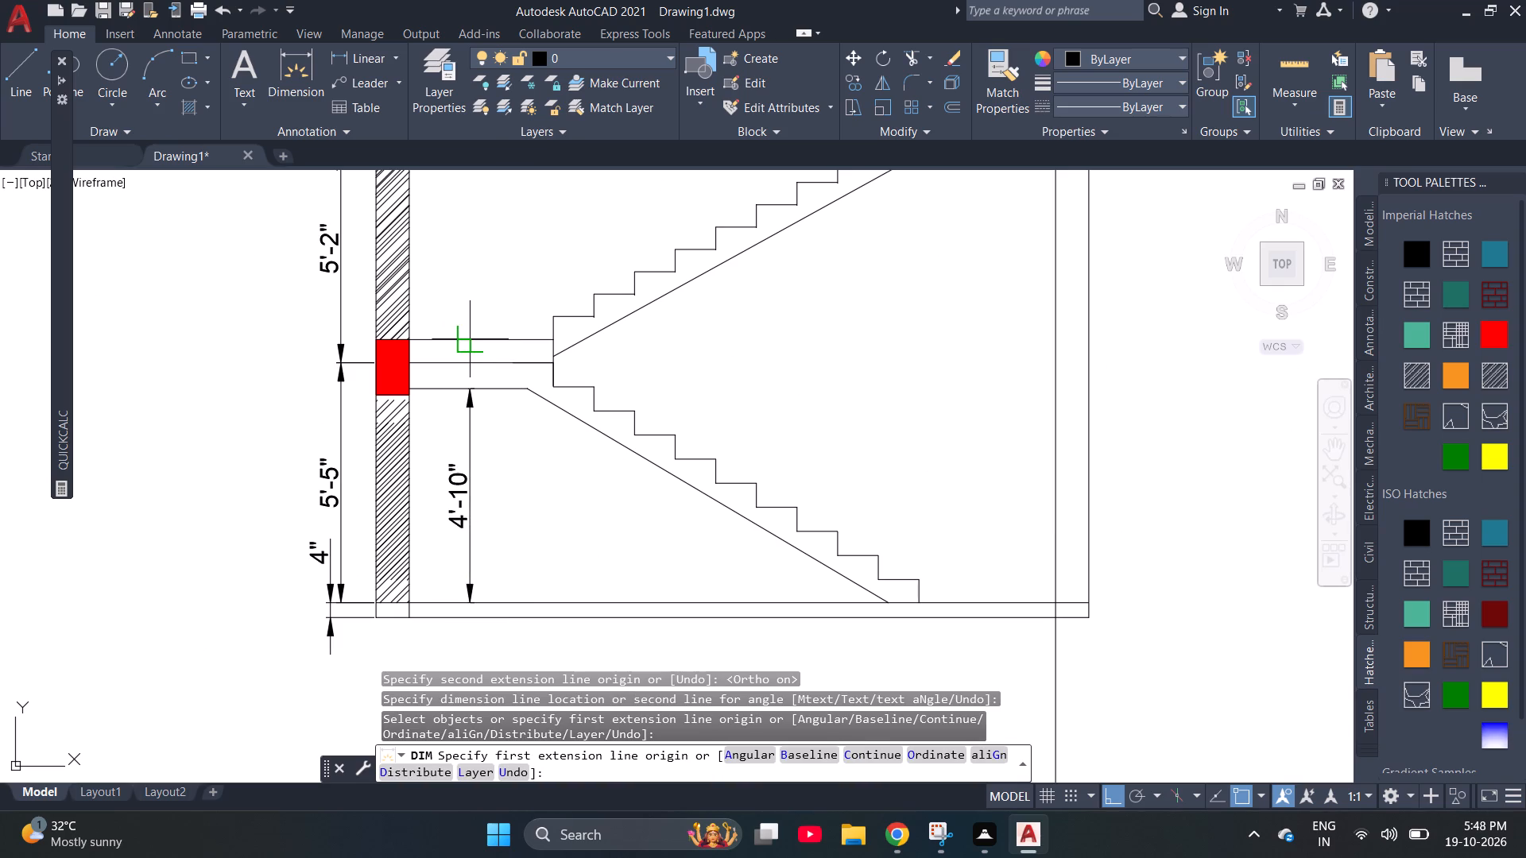
# Dimension the vertical clearance from the top of the mid-landing up to the underside of the hatched top slab.
pyautogui.click(467, 337)
pyautogui.scroll(-1, 463, 316)
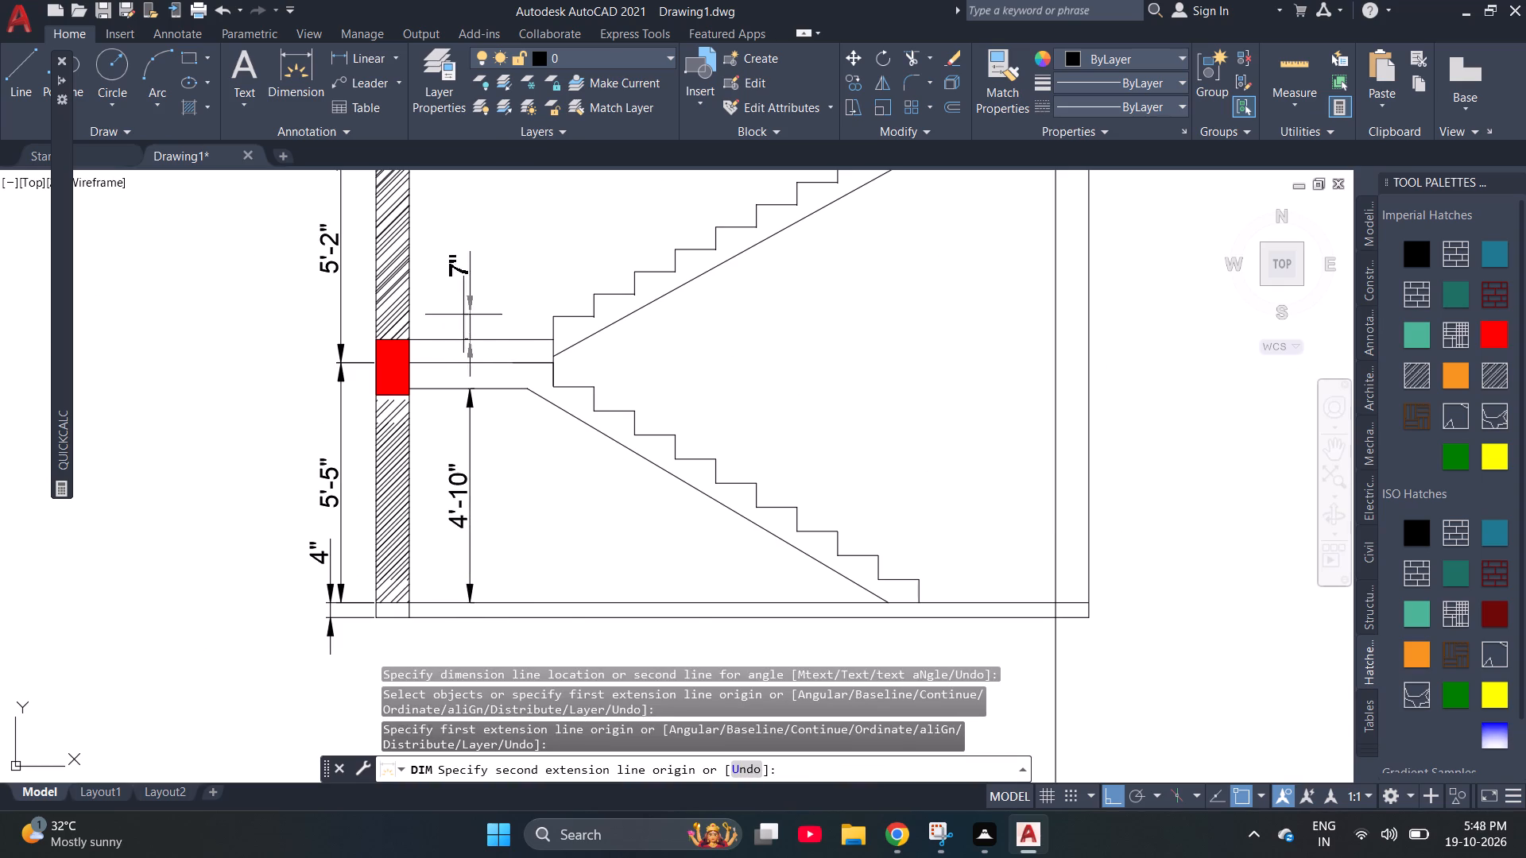
pyautogui.scroll(-1, 463, 316)
pyautogui.scroll(3, 463, 260)
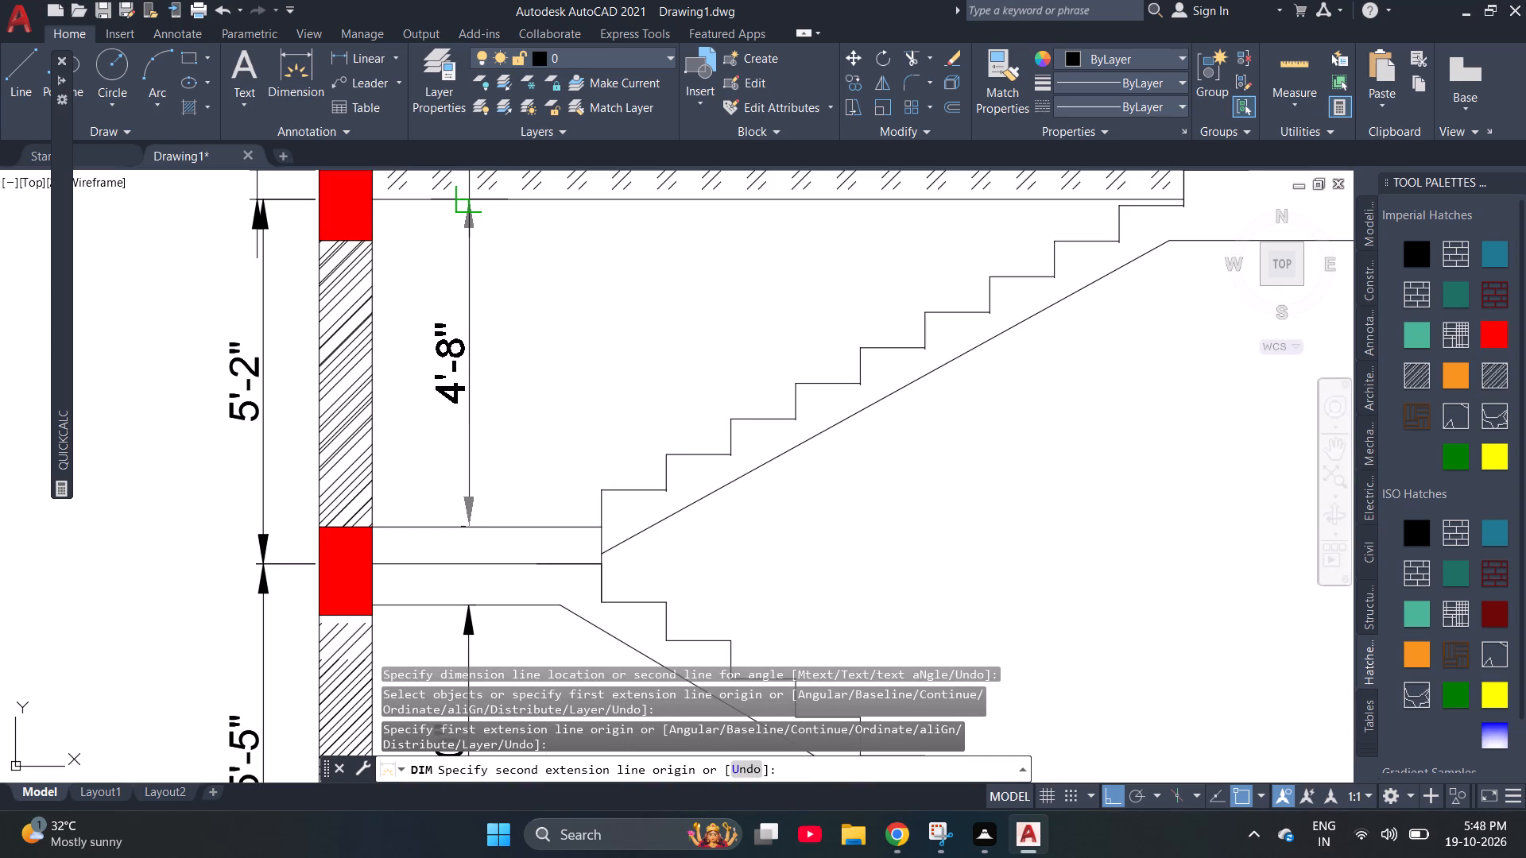
pyautogui.click(476, 199)
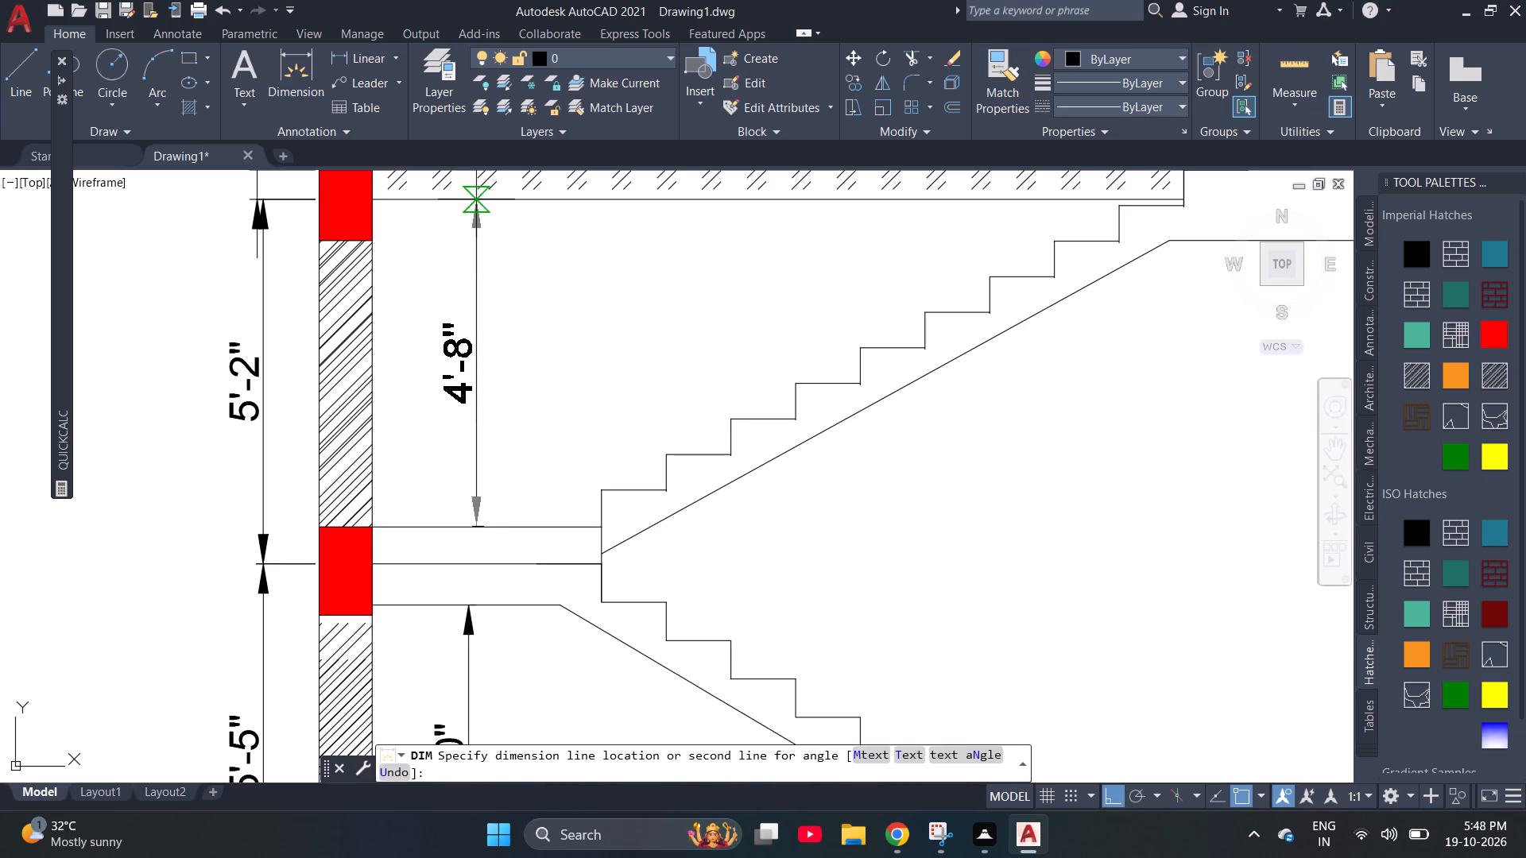
pyautogui.scroll(-1, 472, 350)
pyautogui.click(492, 345)
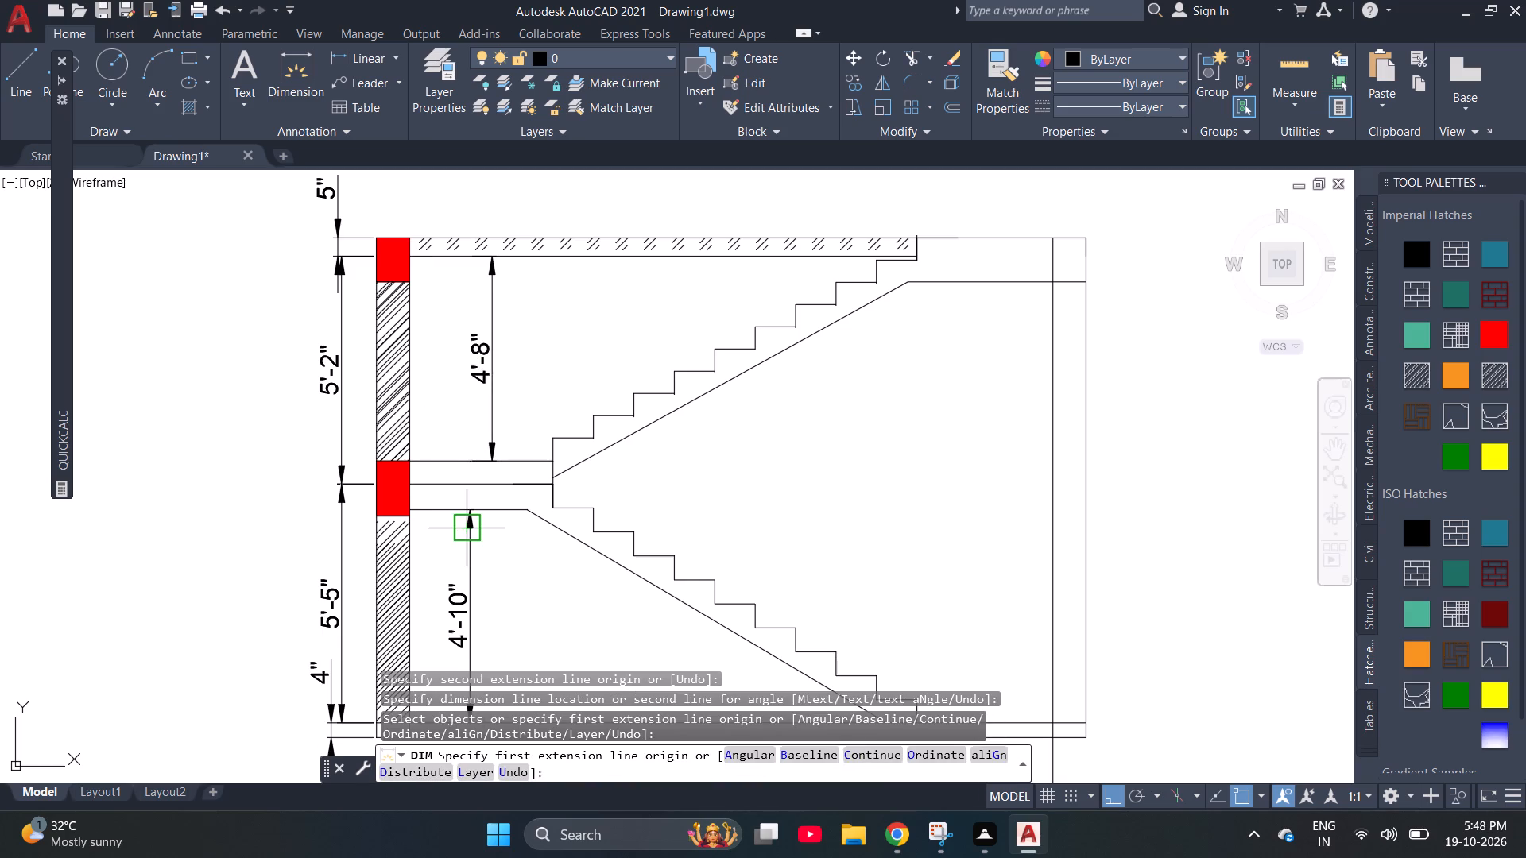
# Dimension the width of the wall above the upper red beam of the stair section.
pyautogui.scroll(-1, 428, 427)
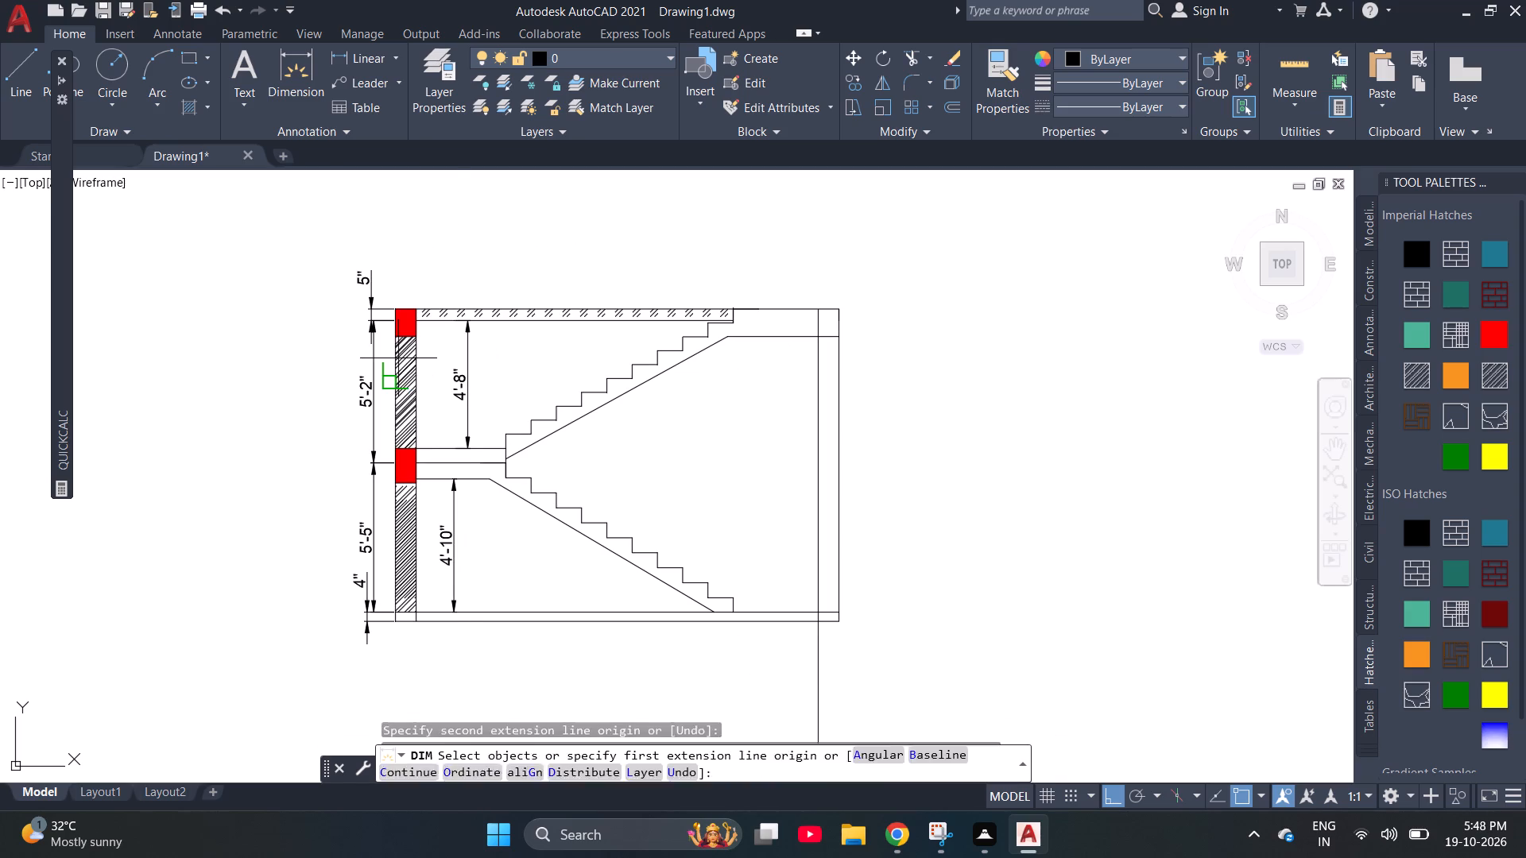
pyautogui.scroll(3, 407, 324)
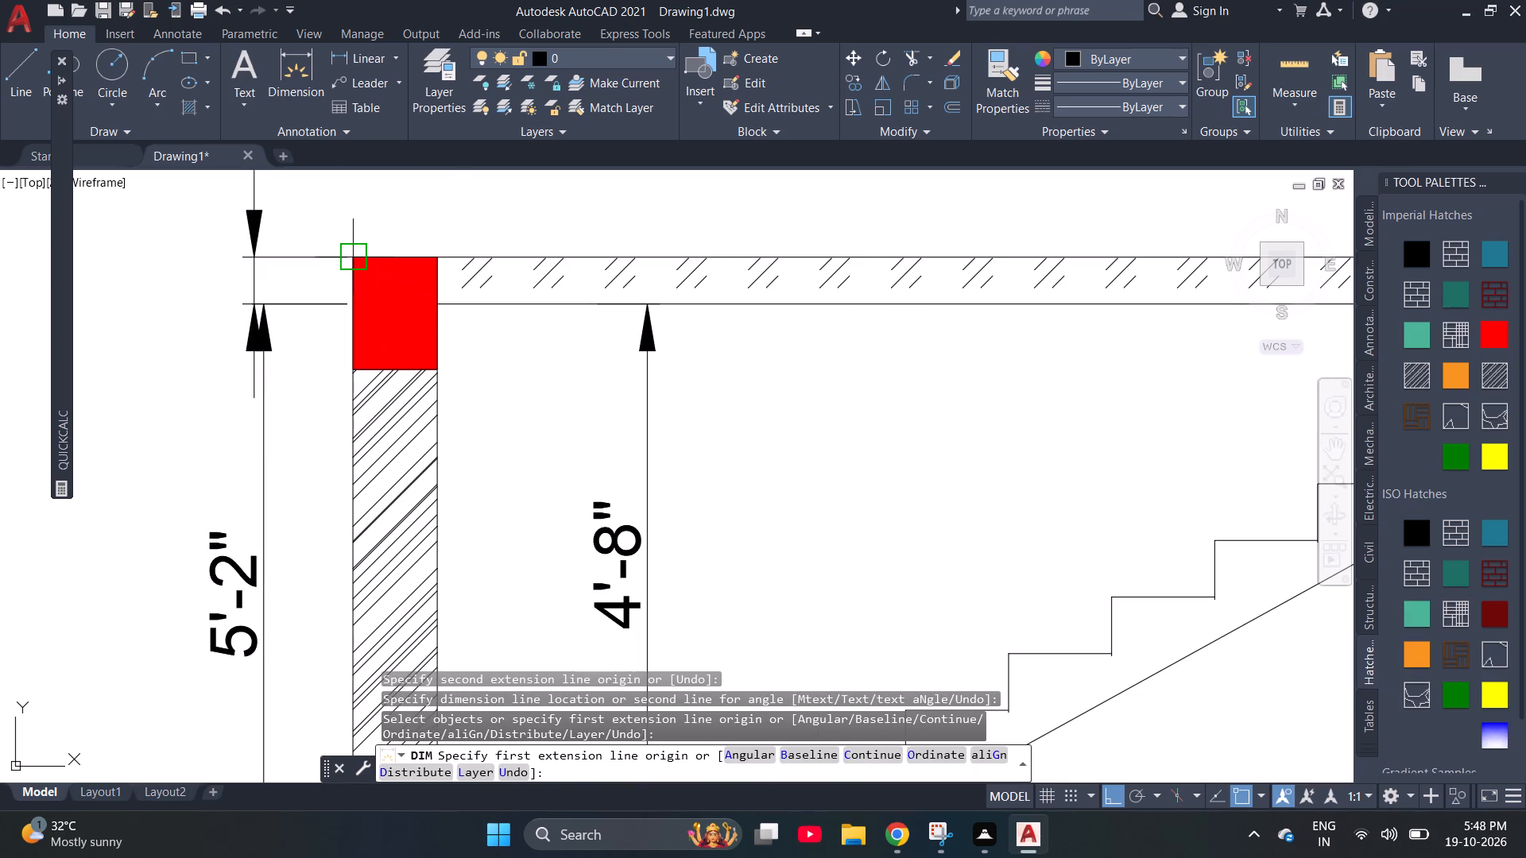
pyautogui.click(344, 265)
pyautogui.click(437, 282)
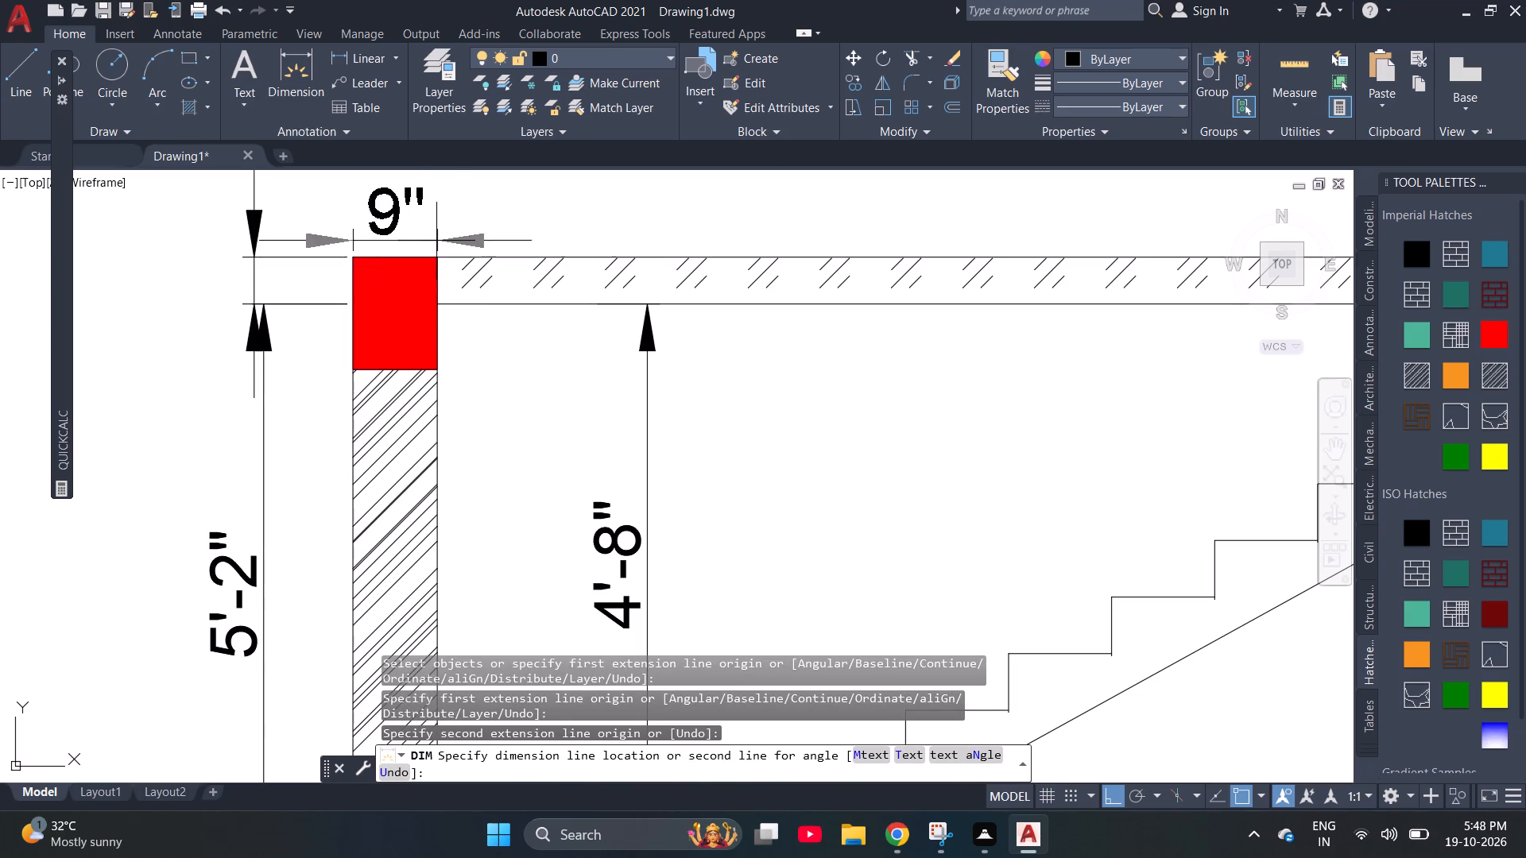
pyautogui.click(426, 213)
# Dimension the horizontal length of the hatched top slab from the wall's inner face to the top step's edge, above the section.
pyautogui.click(443, 266)
pyautogui.scroll(-2, 434, 285)
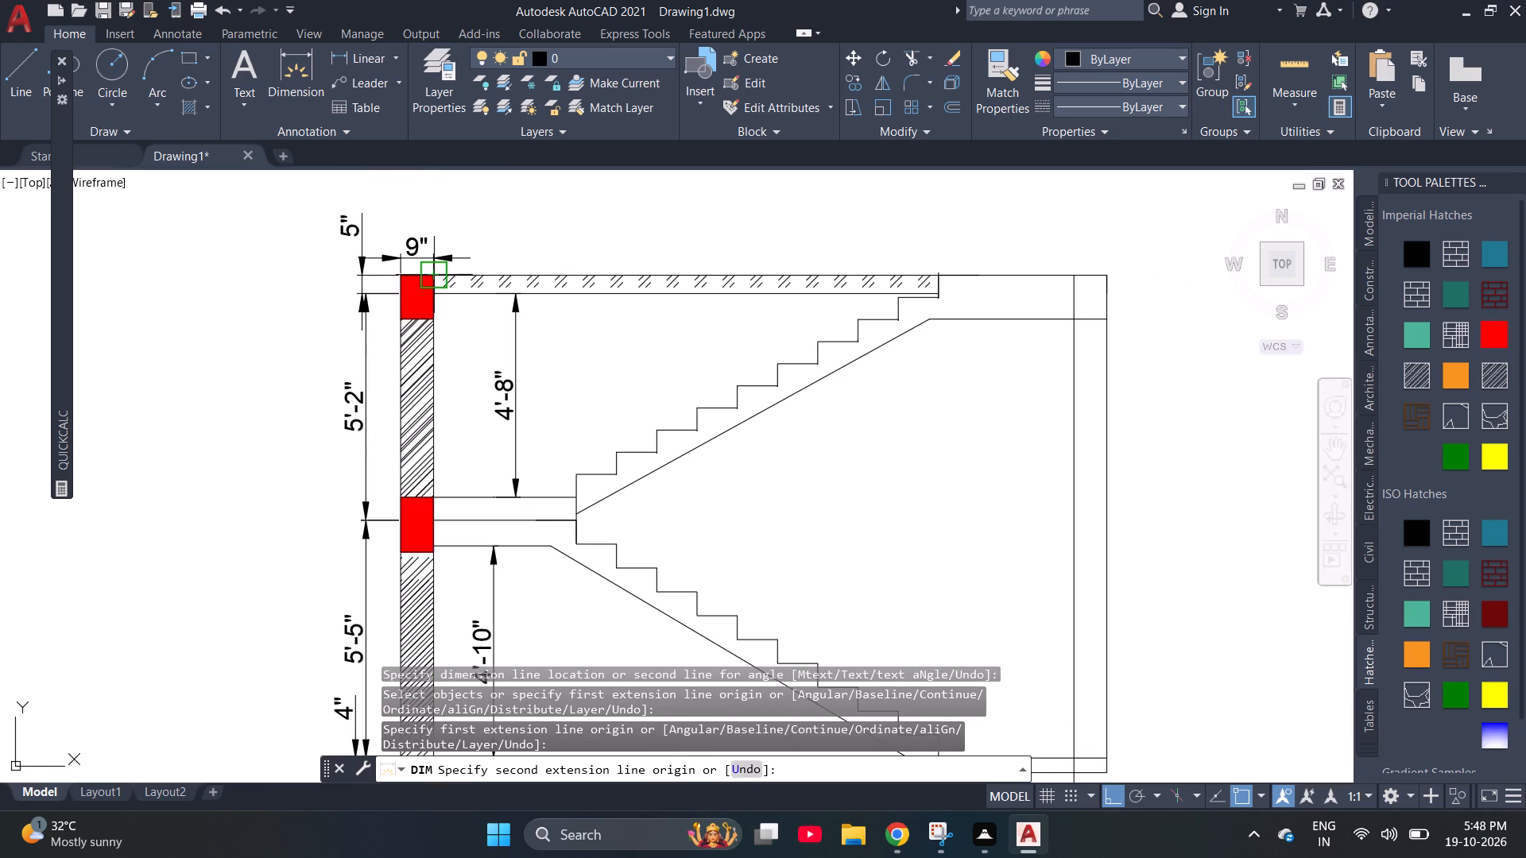
pyautogui.click(943, 271)
pyautogui.click(909, 222)
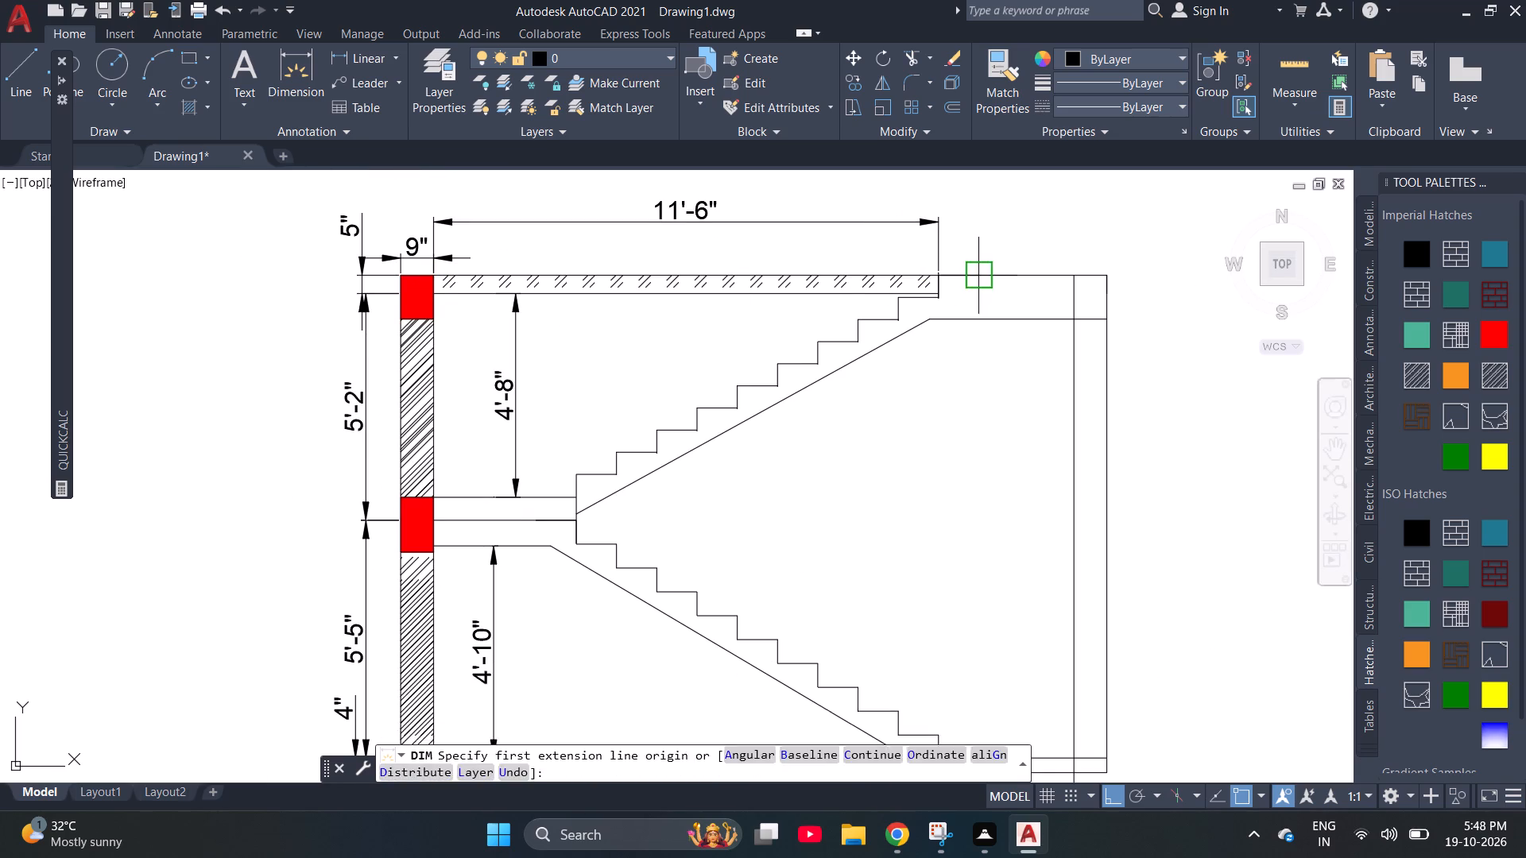
# Dimension the upper landing's horizontal length from the top step's edge to the section's outer edge, in line with the slab length dimension.
pyautogui.scroll(3, 942, 272)
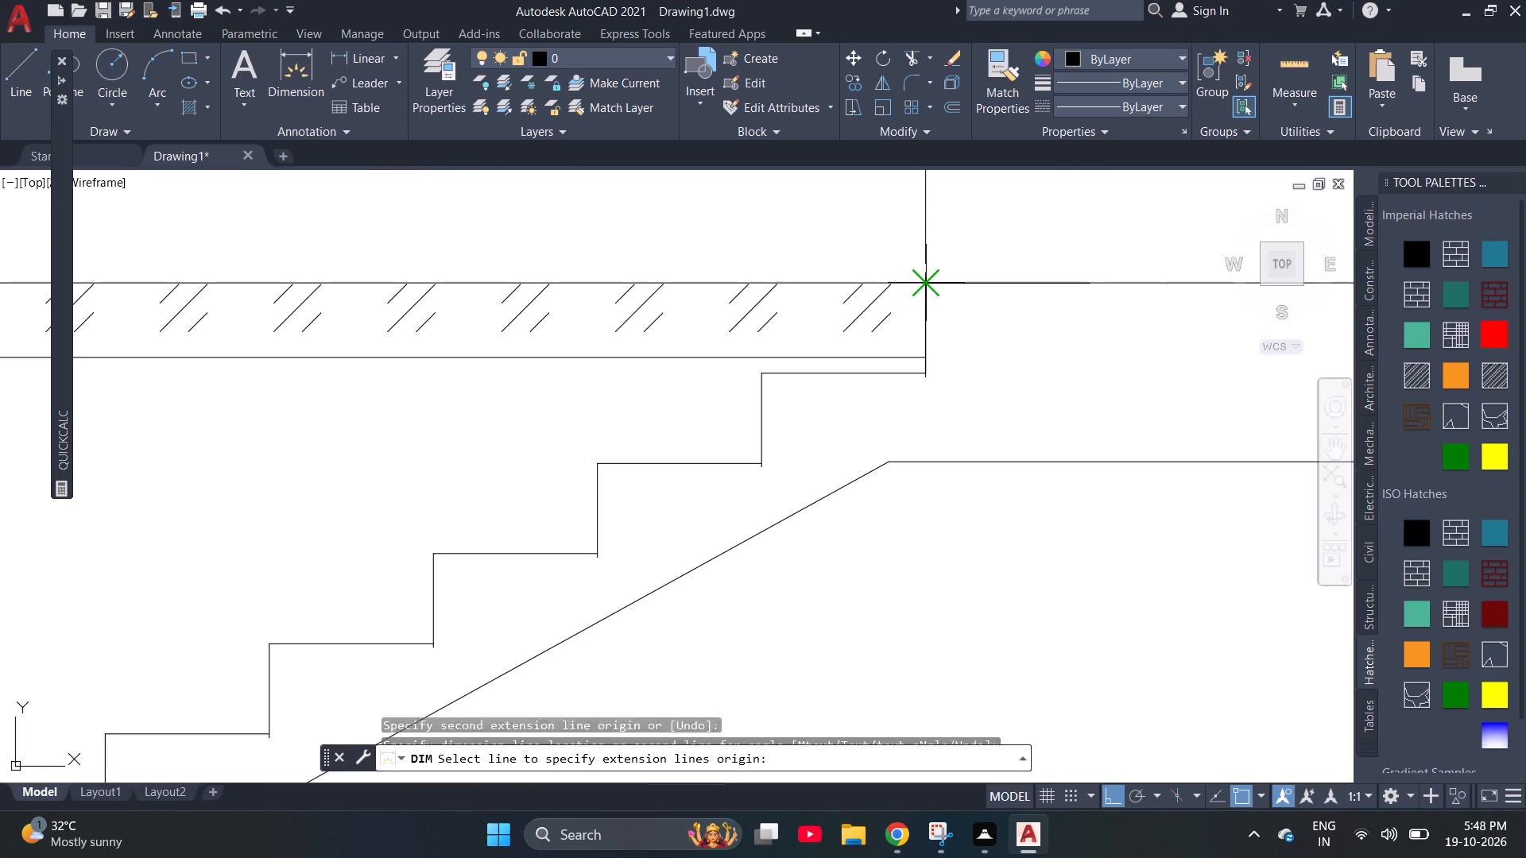
pyautogui.click(924, 286)
pyautogui.scroll(-2, 592, 235)
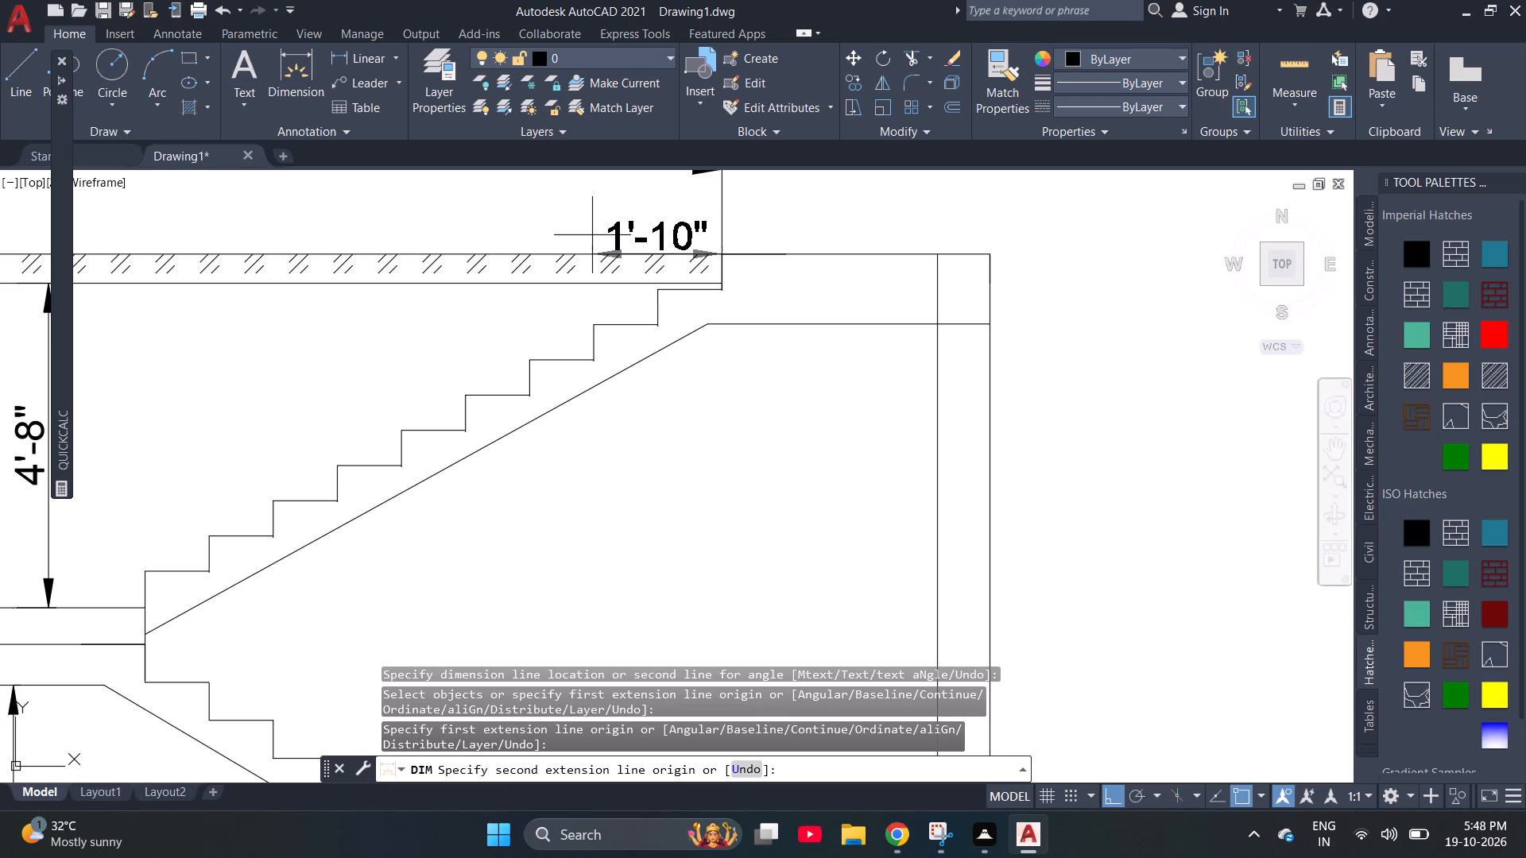
pyautogui.click(992, 258)
pyautogui.scroll(-1, 985, 235)
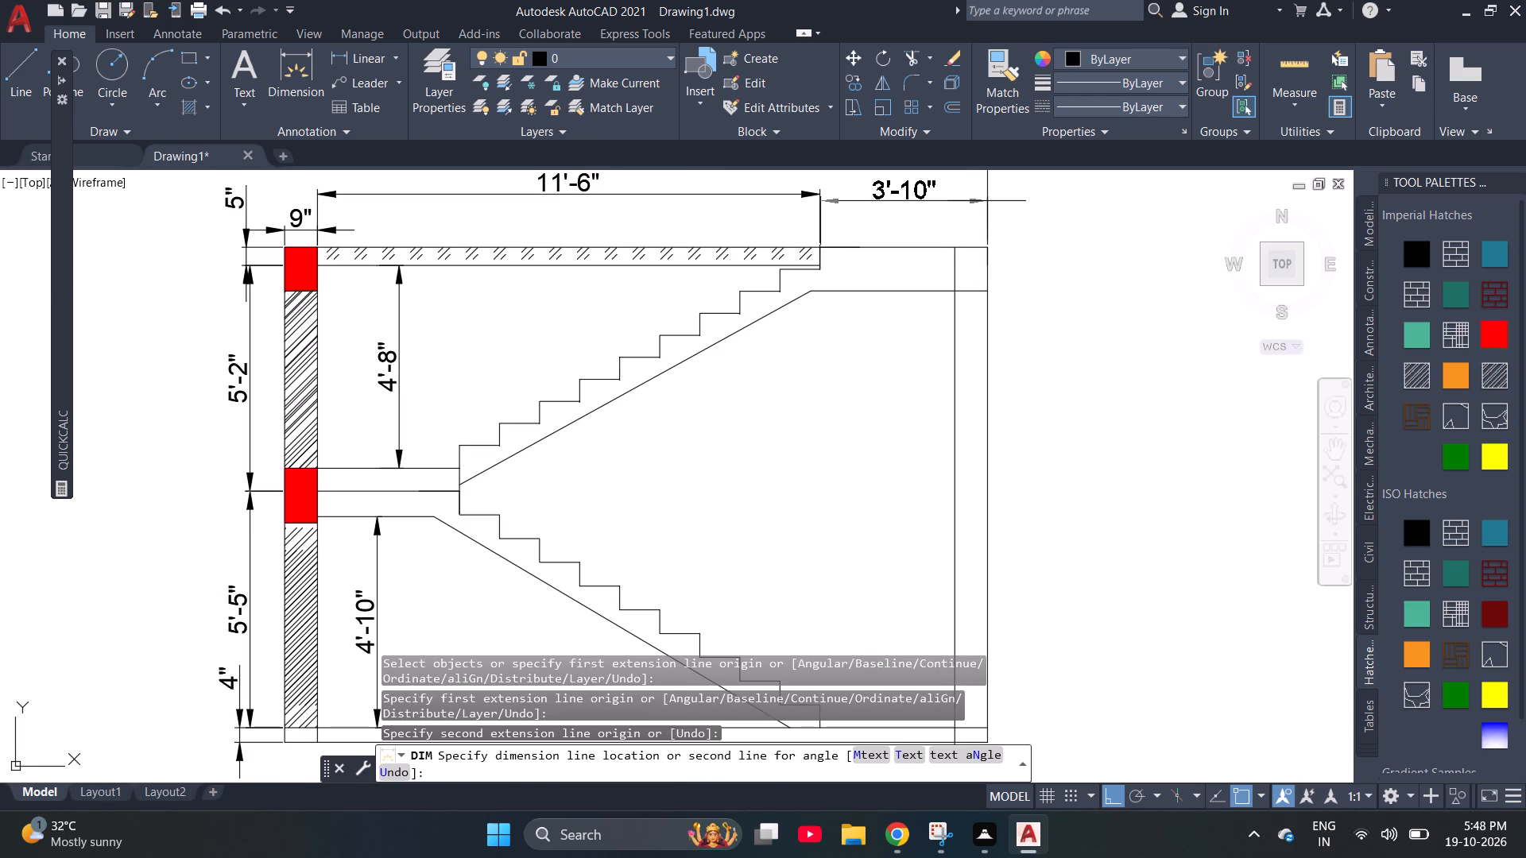
pyautogui.click(990, 193)
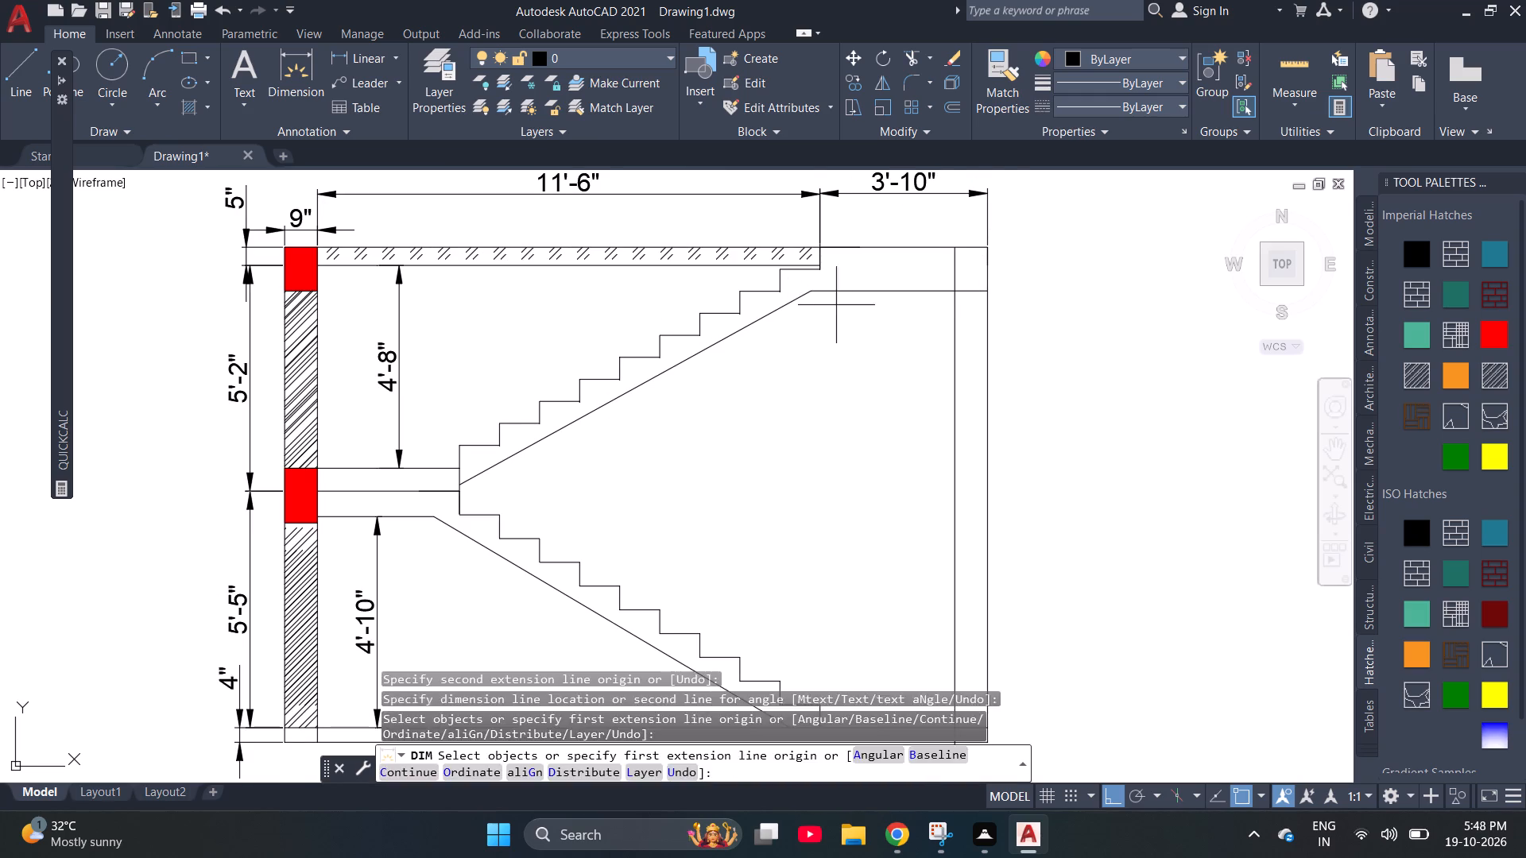
# Dimension the vertical clearance from the upper landing's underside down to the top of the floor slab.
pyautogui.click(889, 296)
pyautogui.scroll(-2, 843, 307)
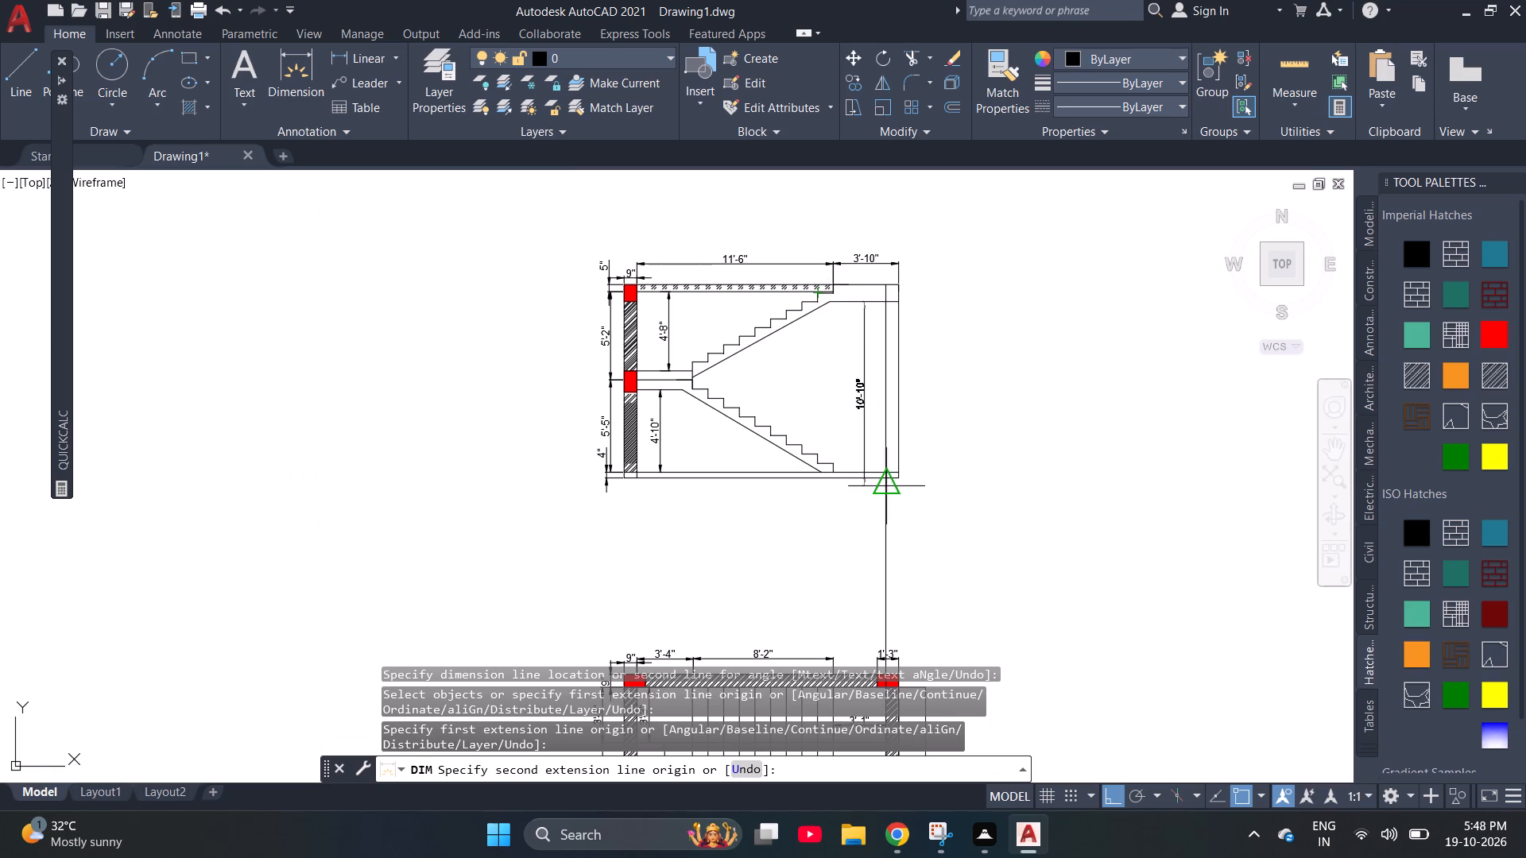
pyautogui.scroll(3, 869, 479)
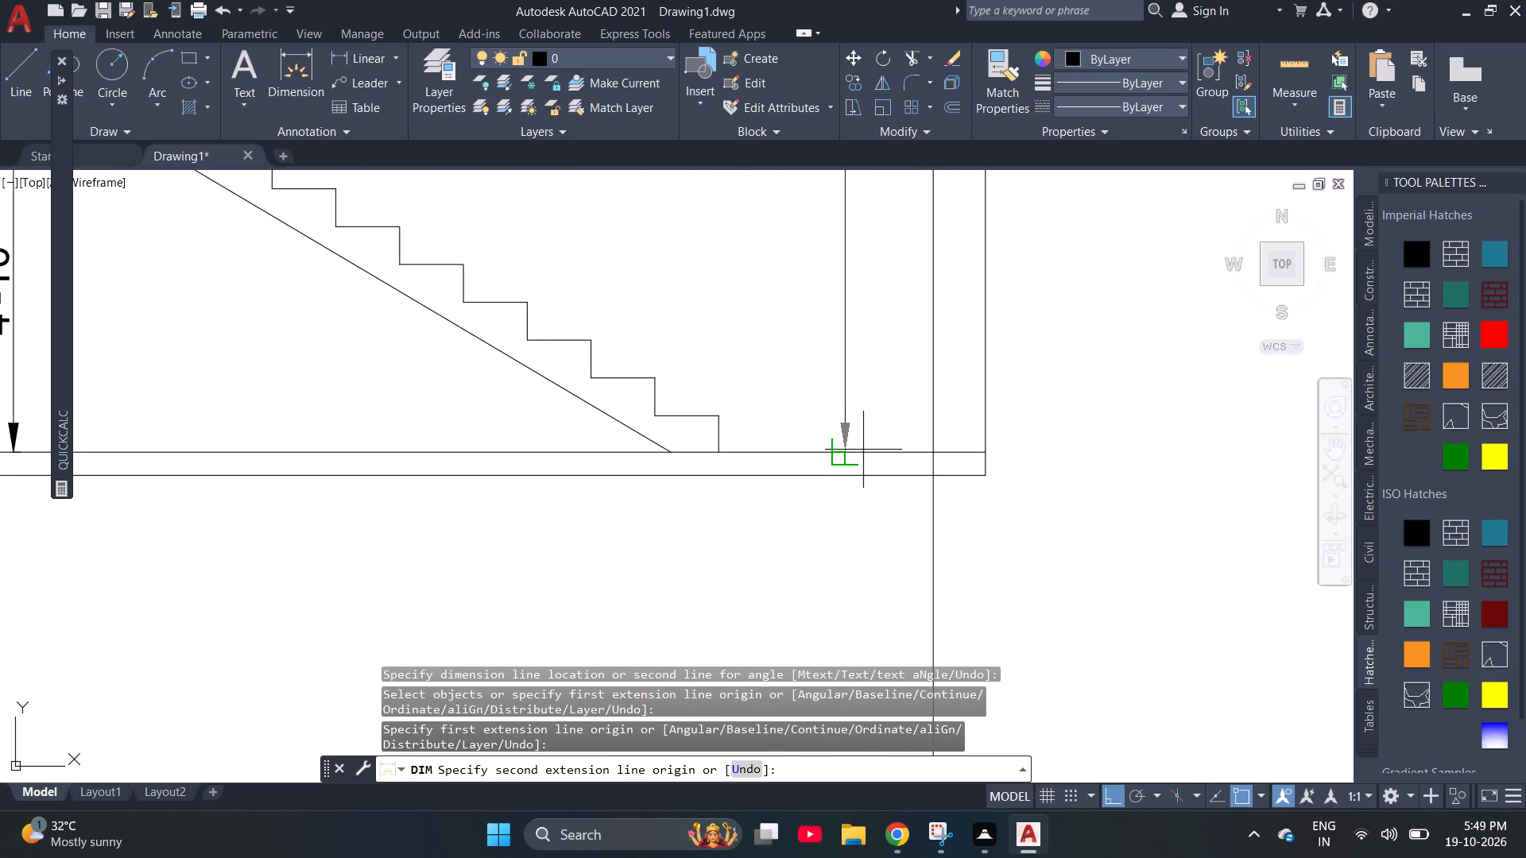
pyautogui.scroll(-2, 849, 452)
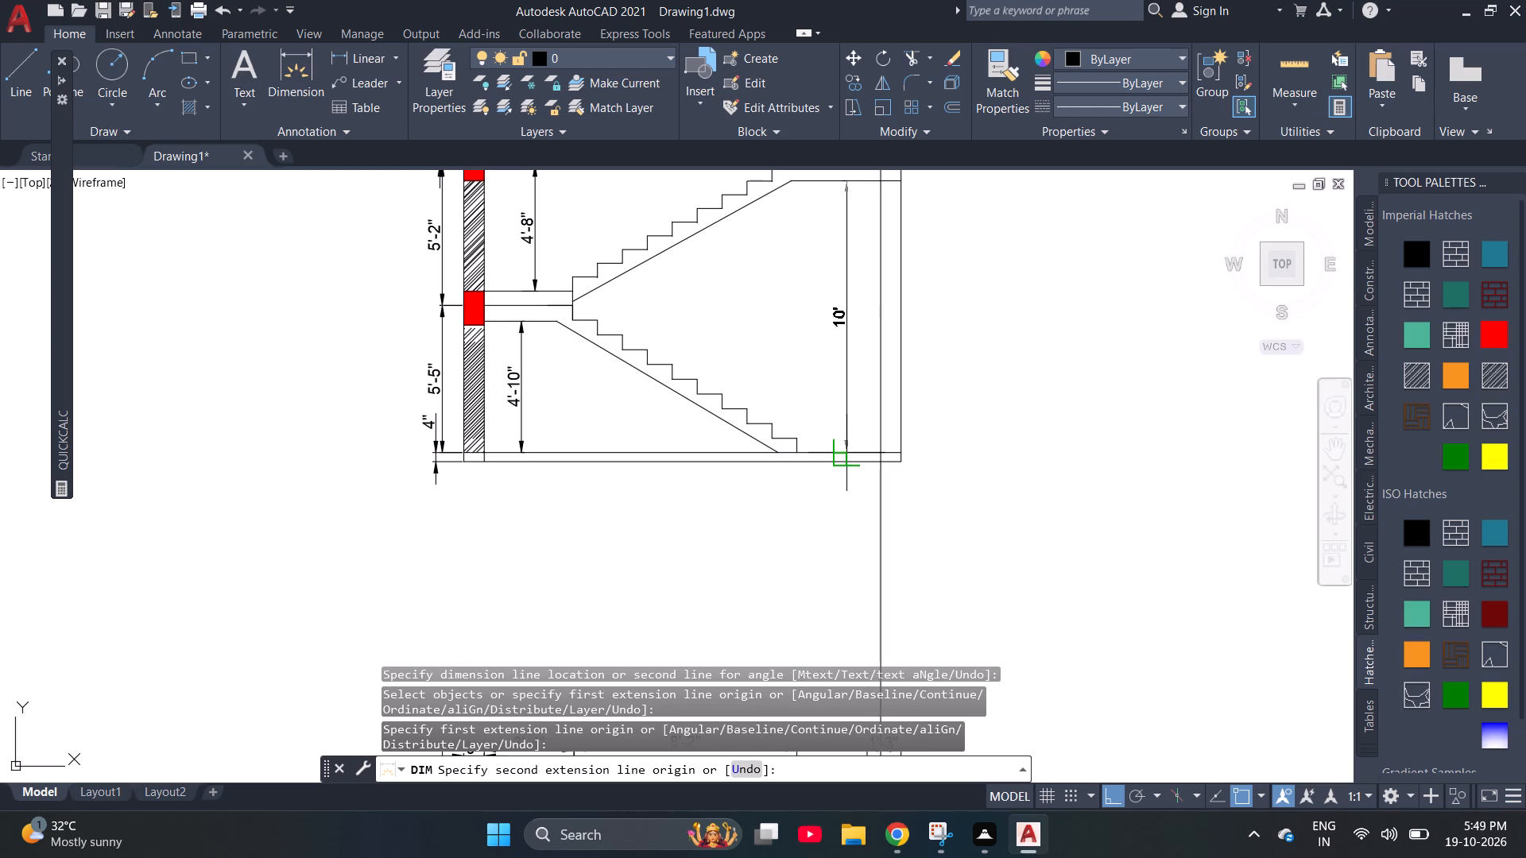
pyautogui.click(850, 447)
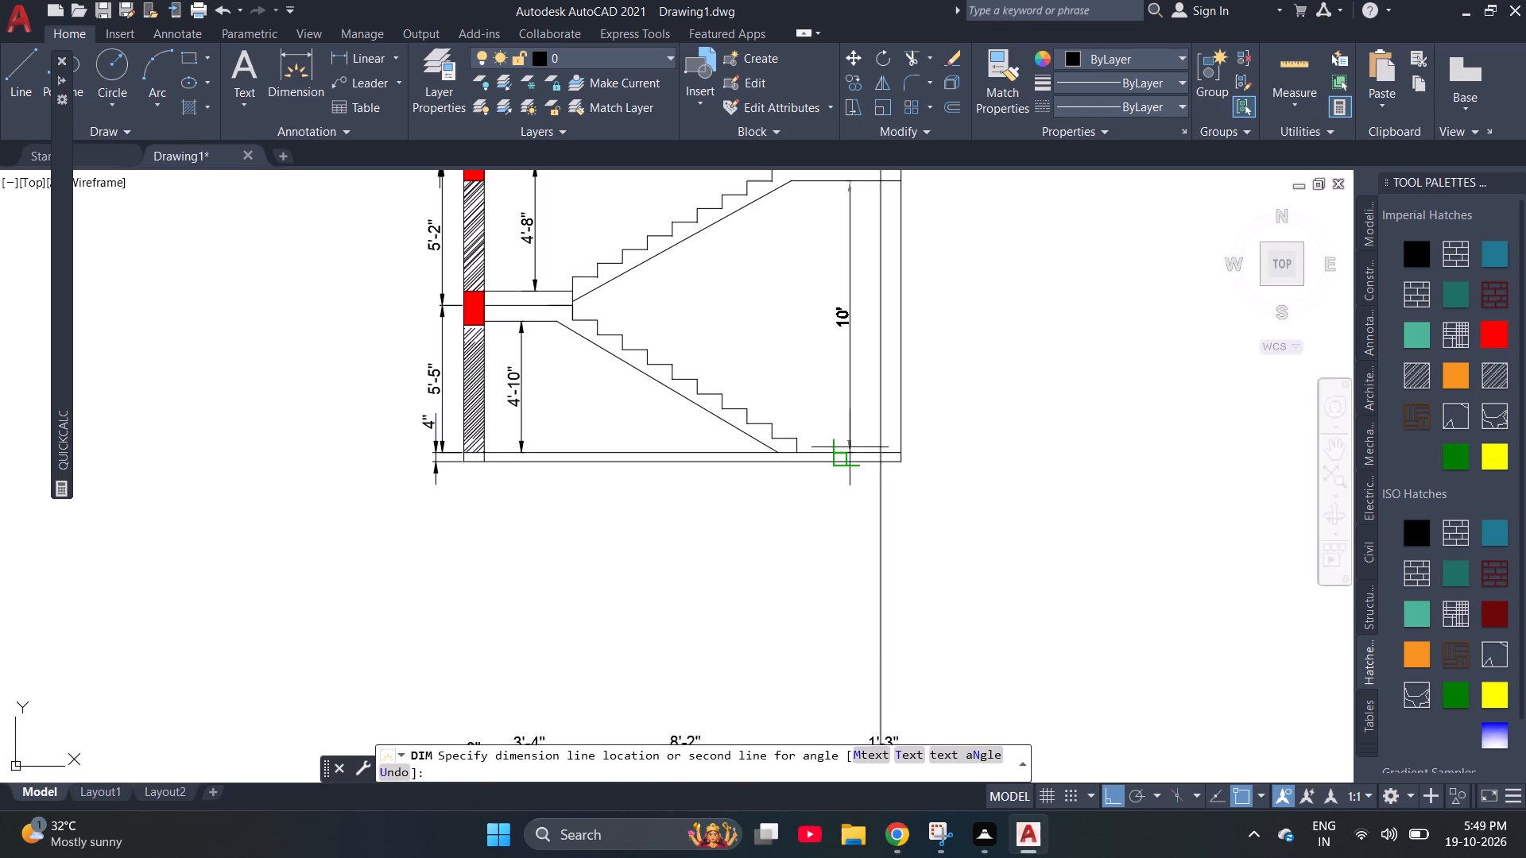
pyautogui.click(828, 413)
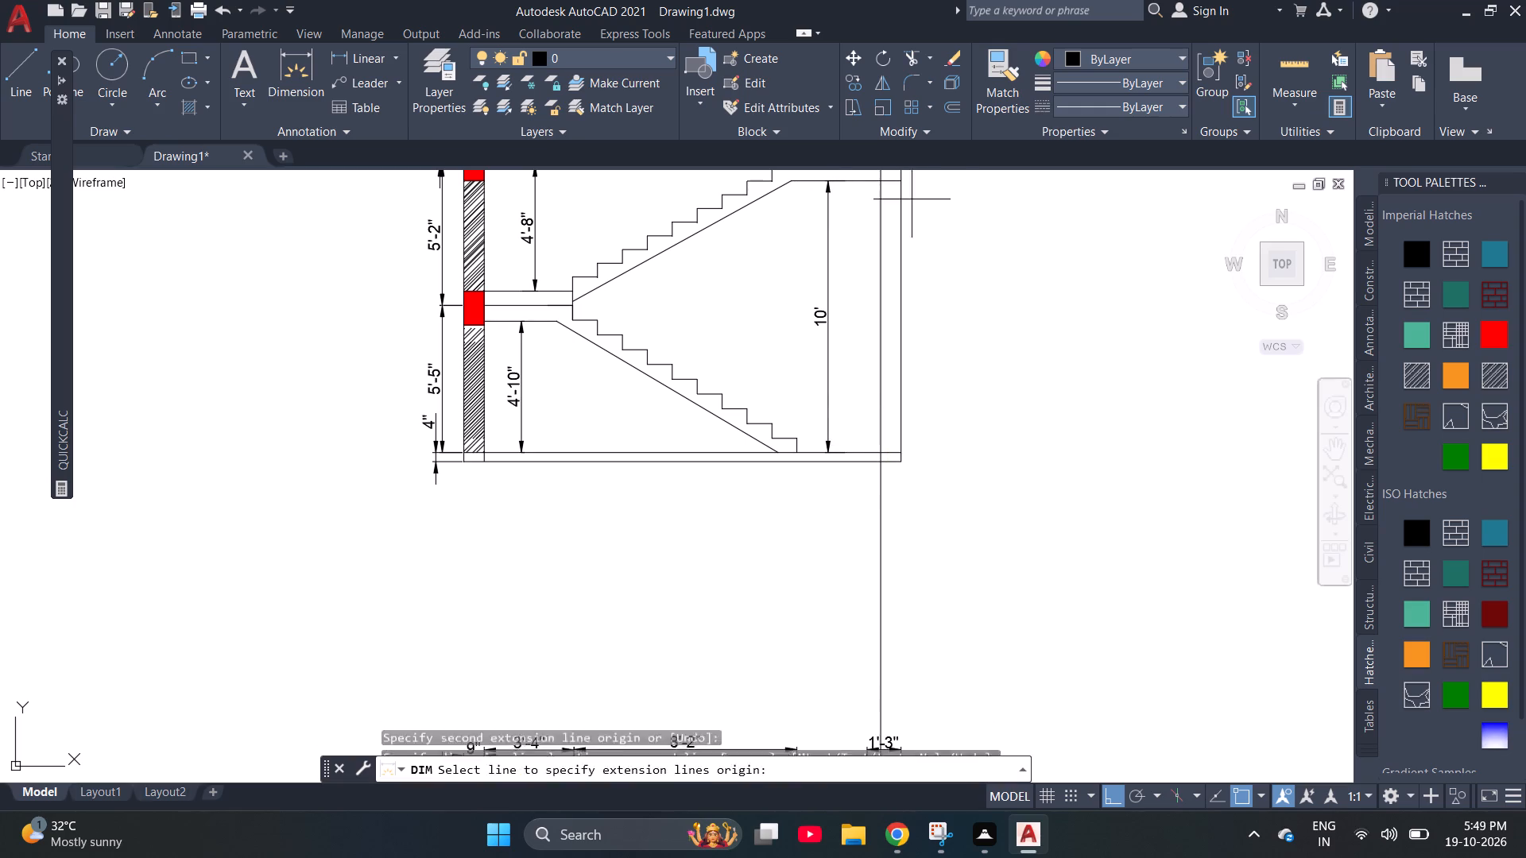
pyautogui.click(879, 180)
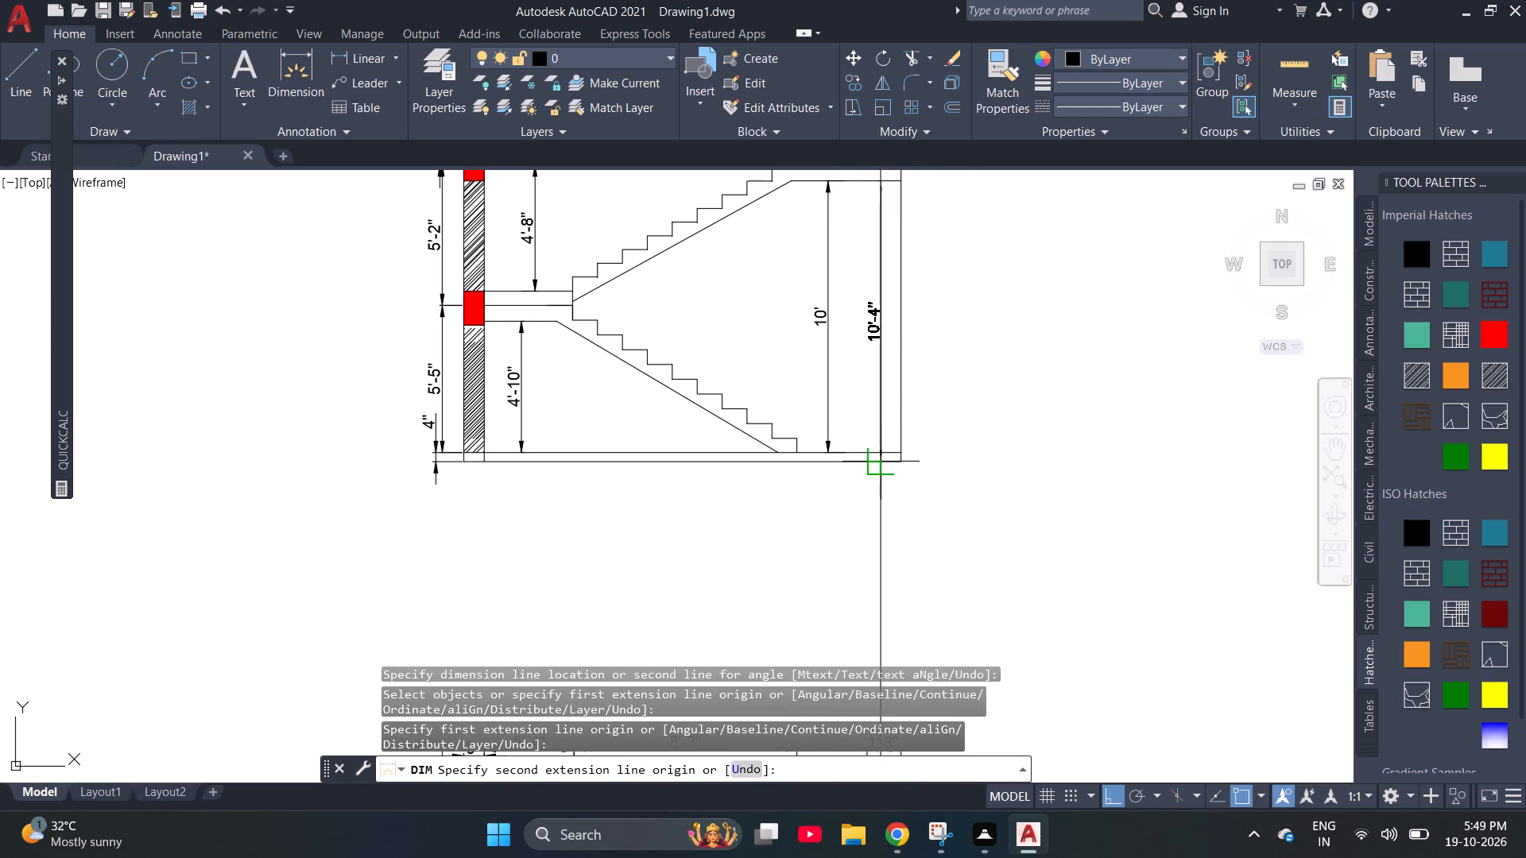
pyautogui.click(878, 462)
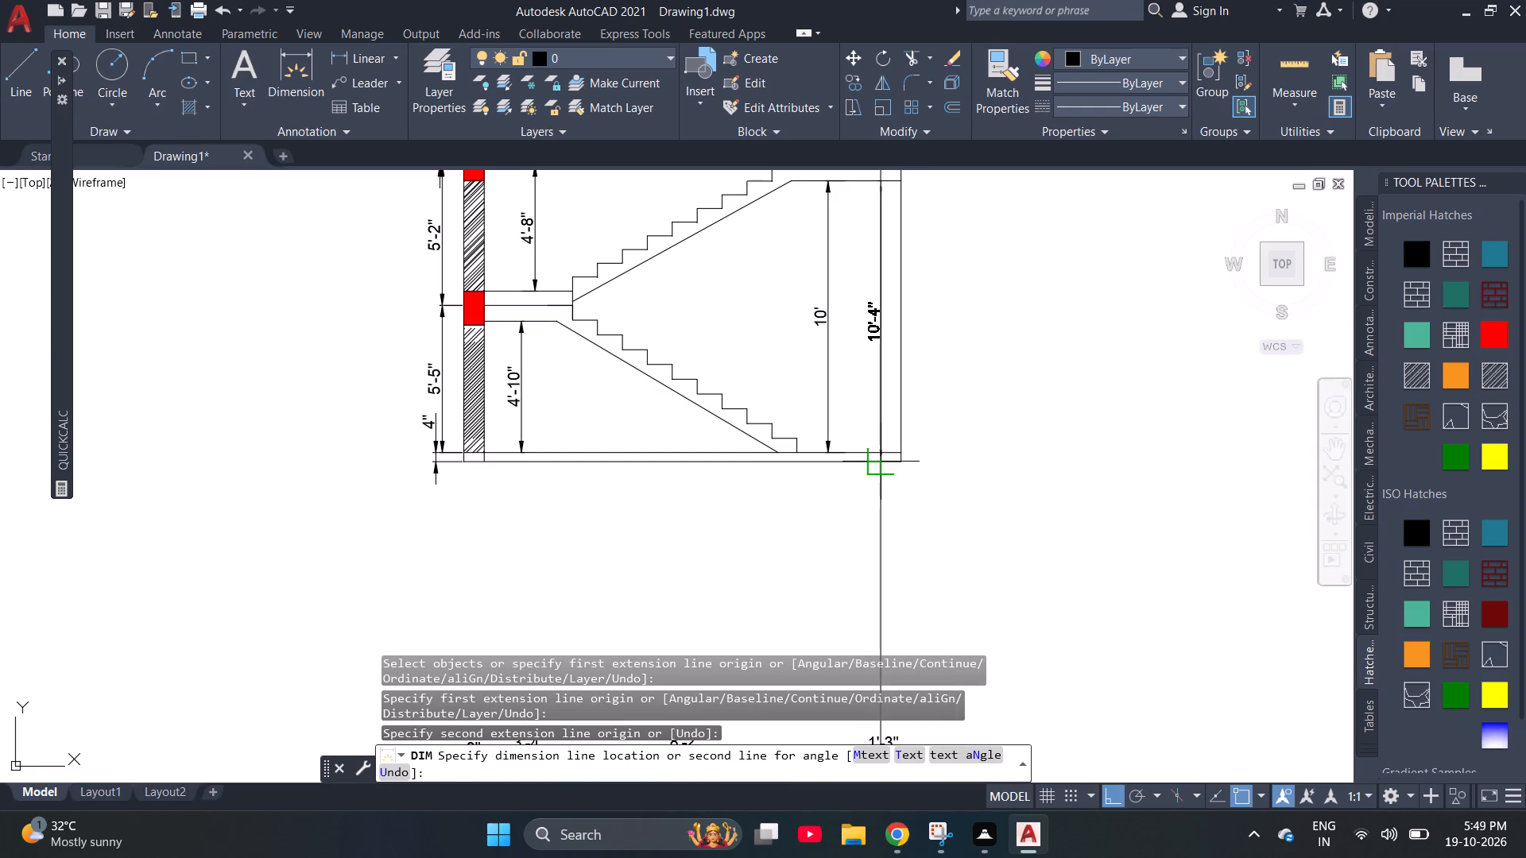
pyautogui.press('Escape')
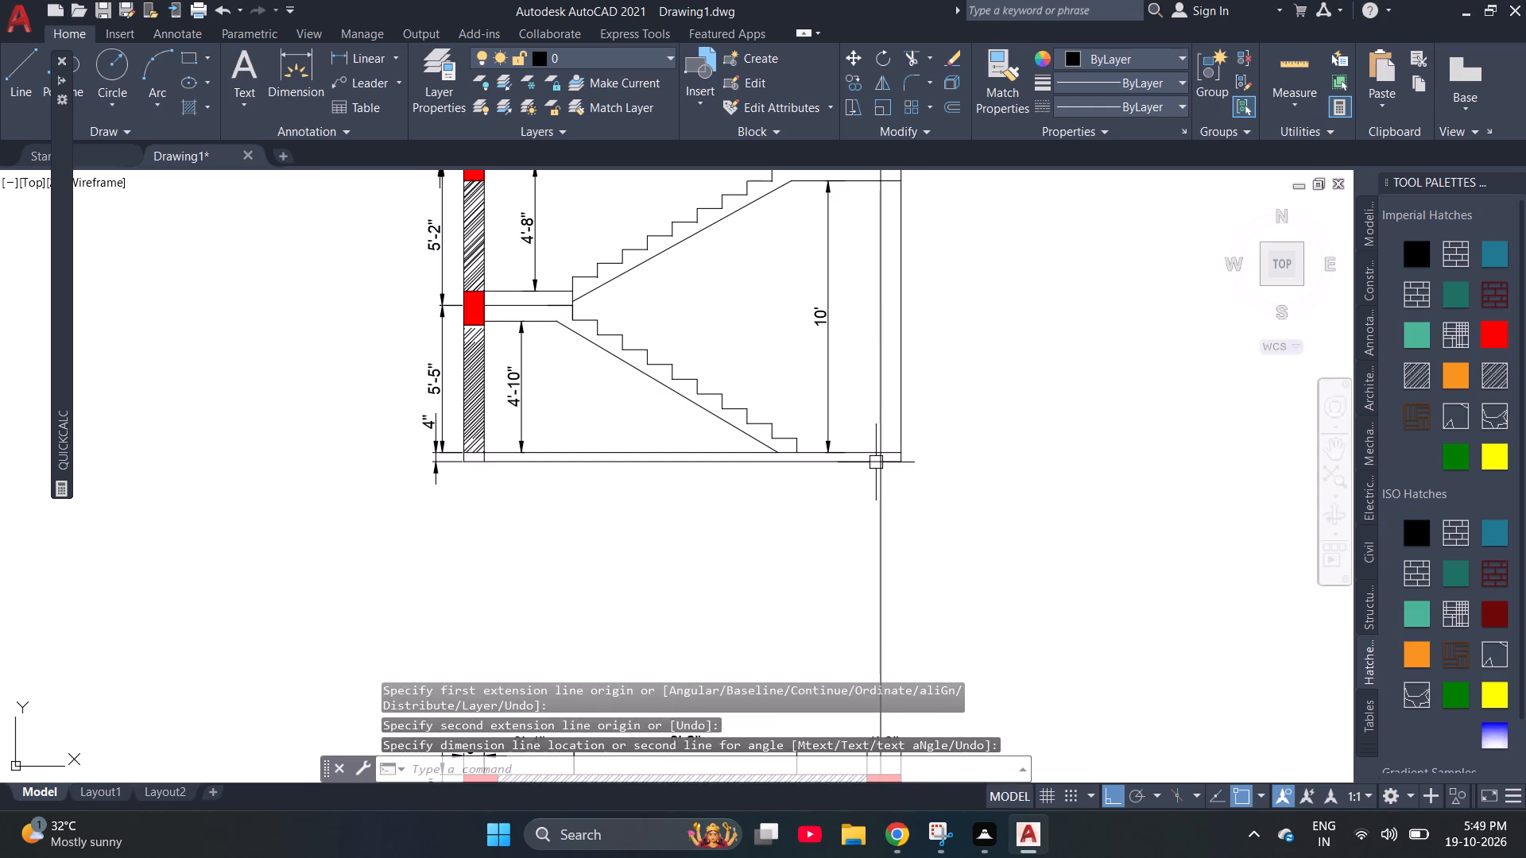
# Dimension the section's overall height from the top of the upper landing to the bottom of the floor slab, beside the clearance dimension.
pyautogui.scroll(-1, 876, 462)
pyautogui.scroll(3, 876, 242)
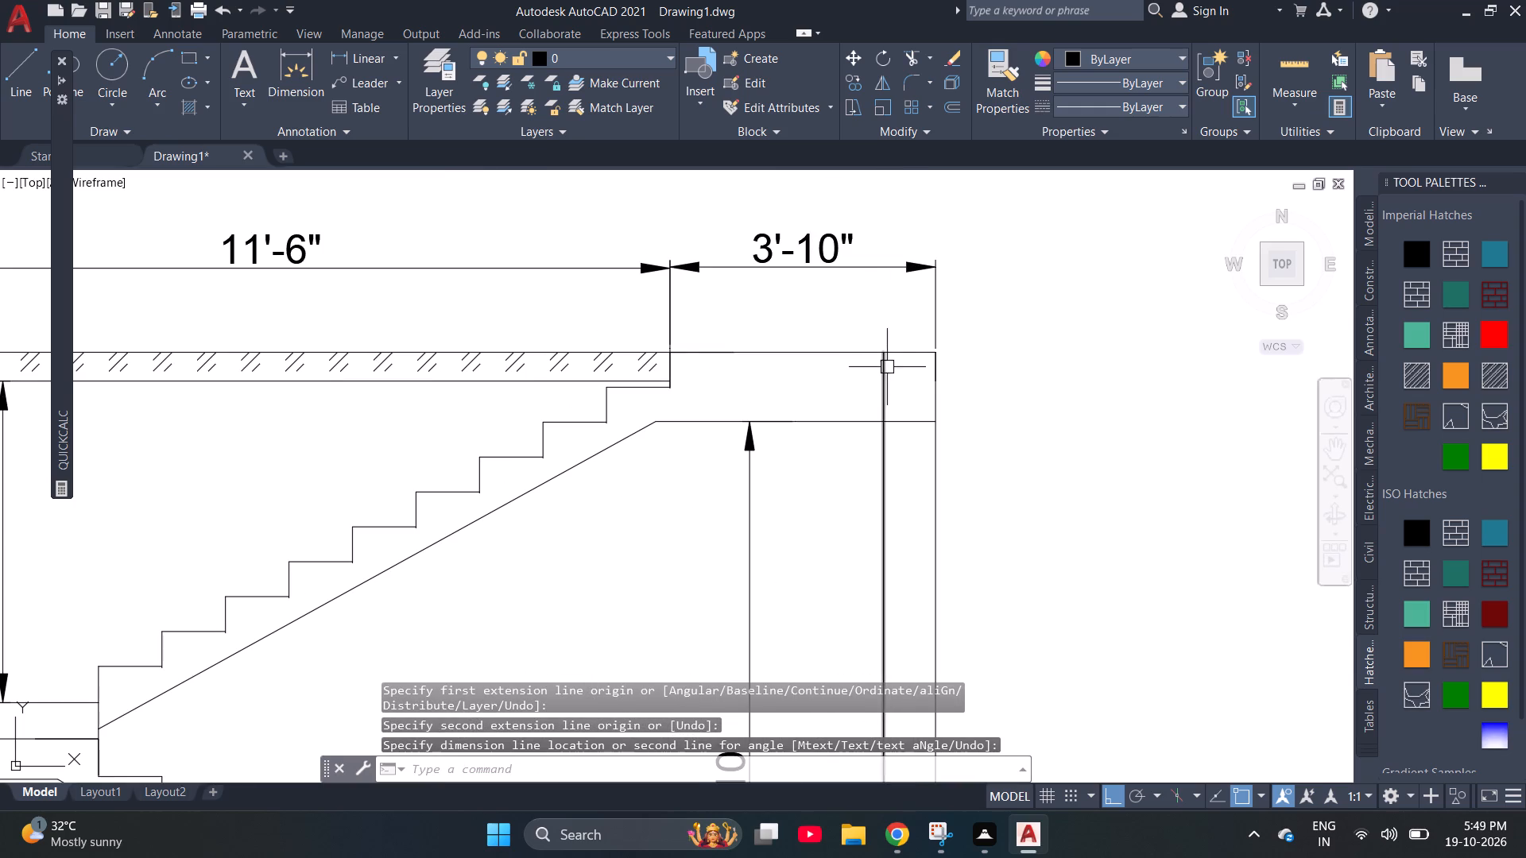
pyautogui.press('space')
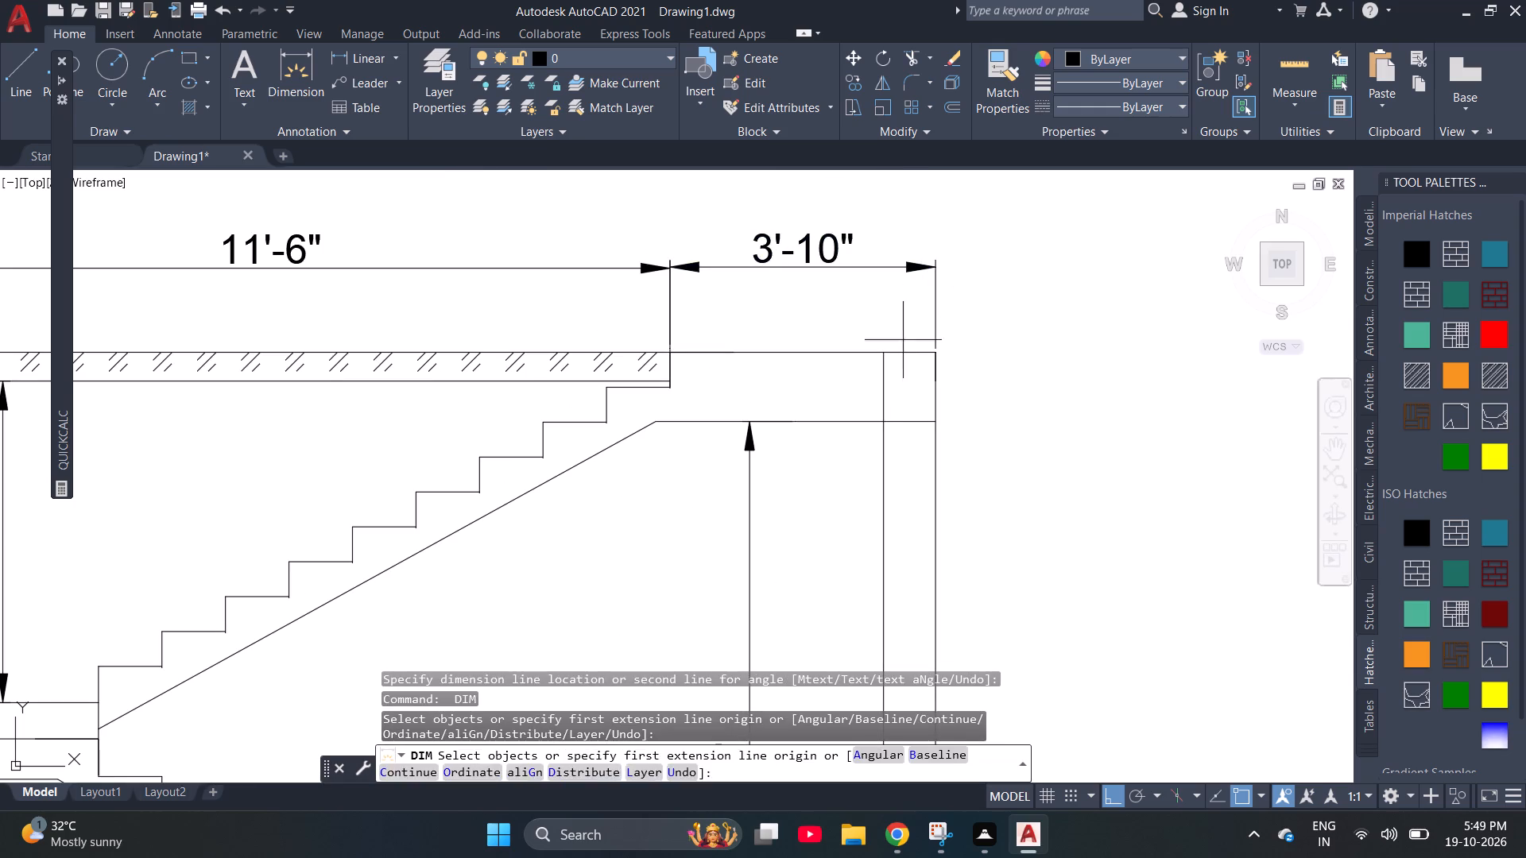
pyautogui.click(883, 355)
pyautogui.scroll(-2, 858, 331)
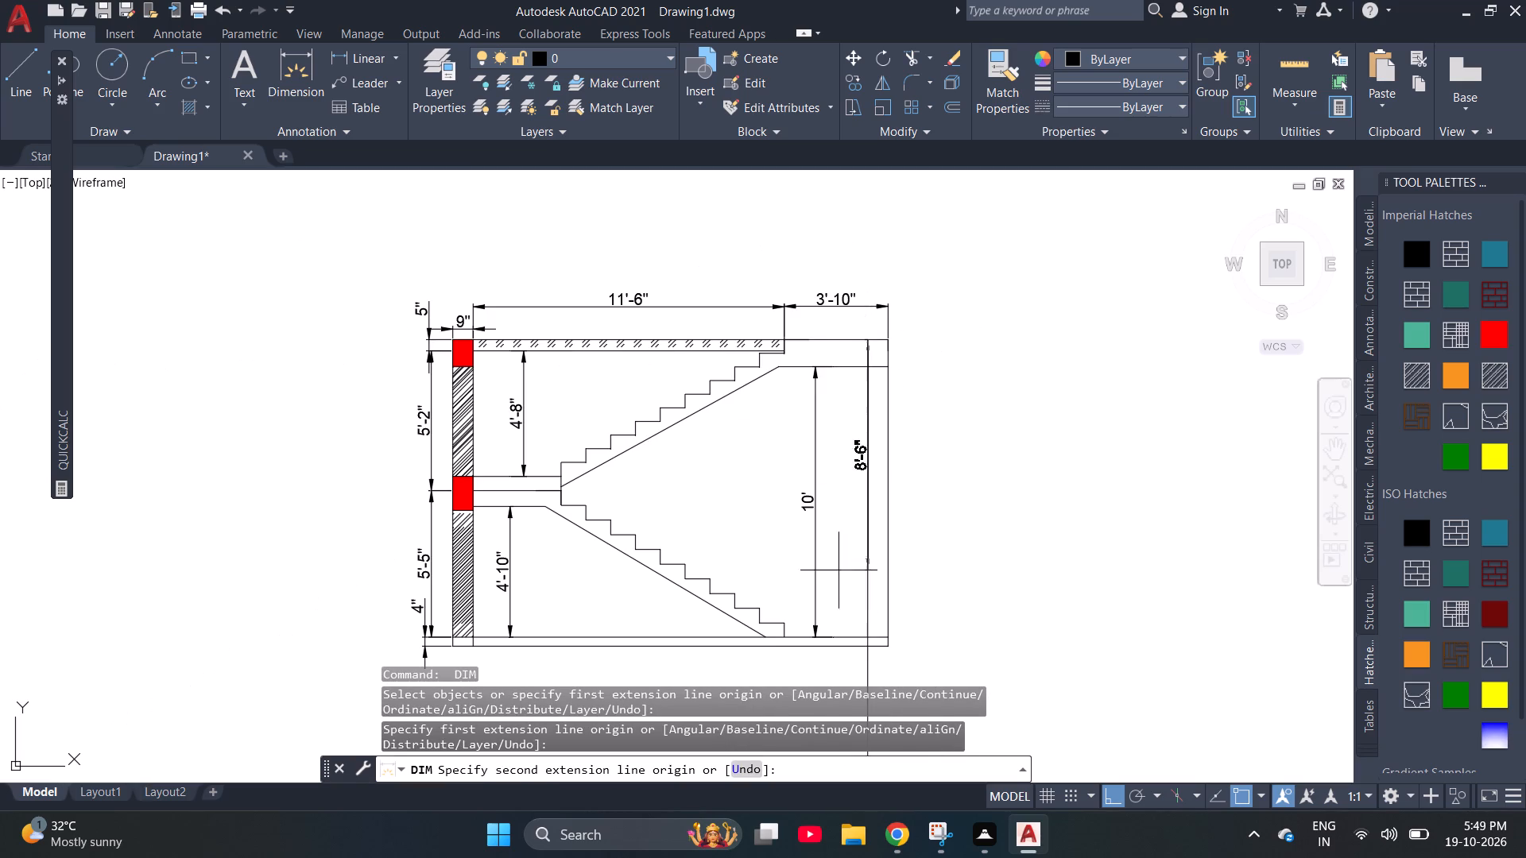
pyautogui.scroll(3, 874, 643)
pyautogui.click(836, 655)
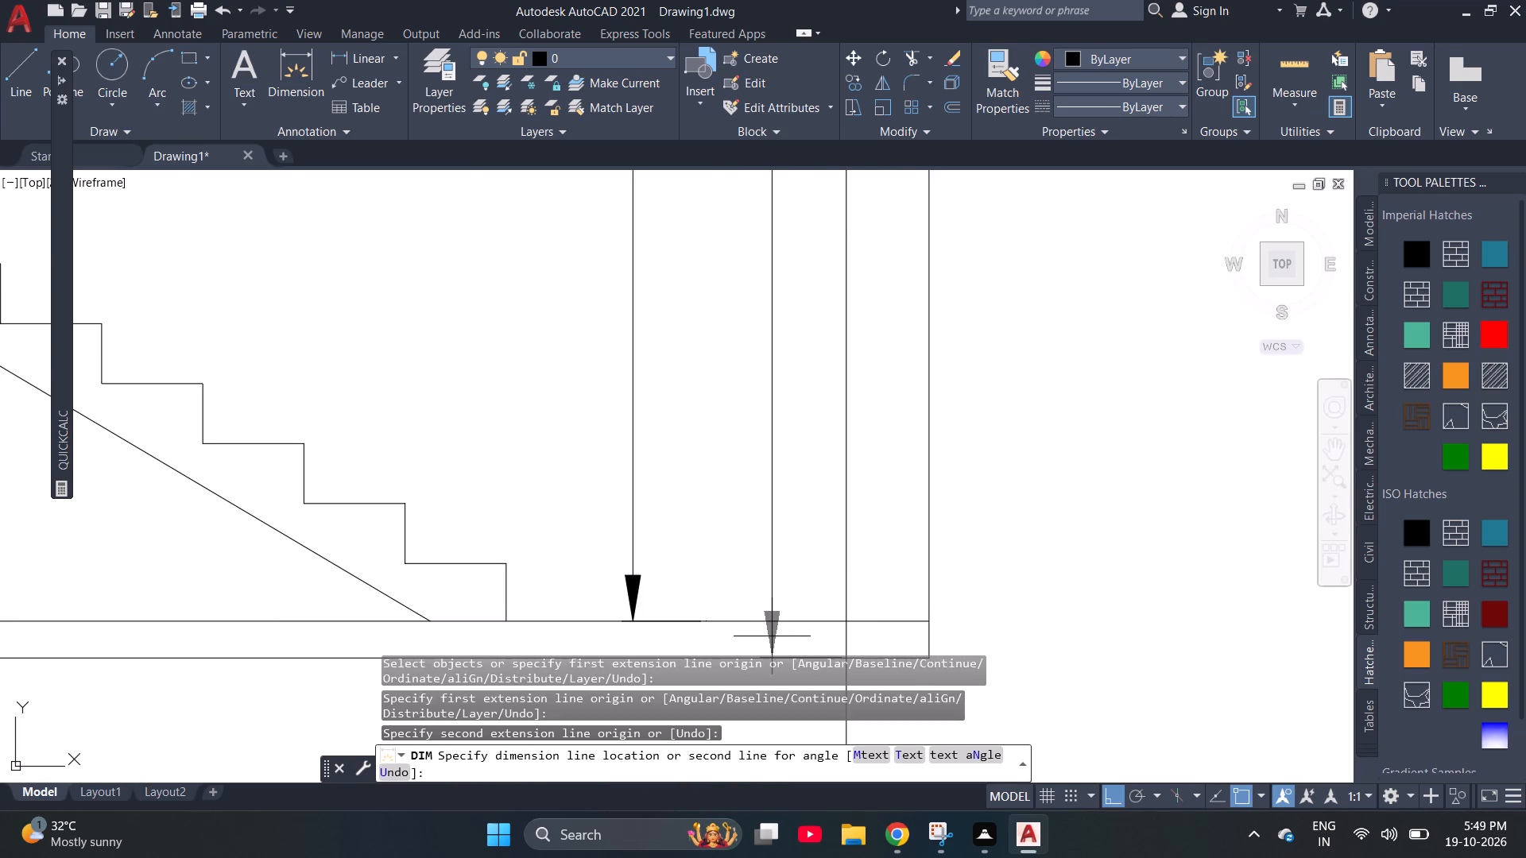
pyautogui.scroll(-2, 776, 635)
pyautogui.click(776, 635)
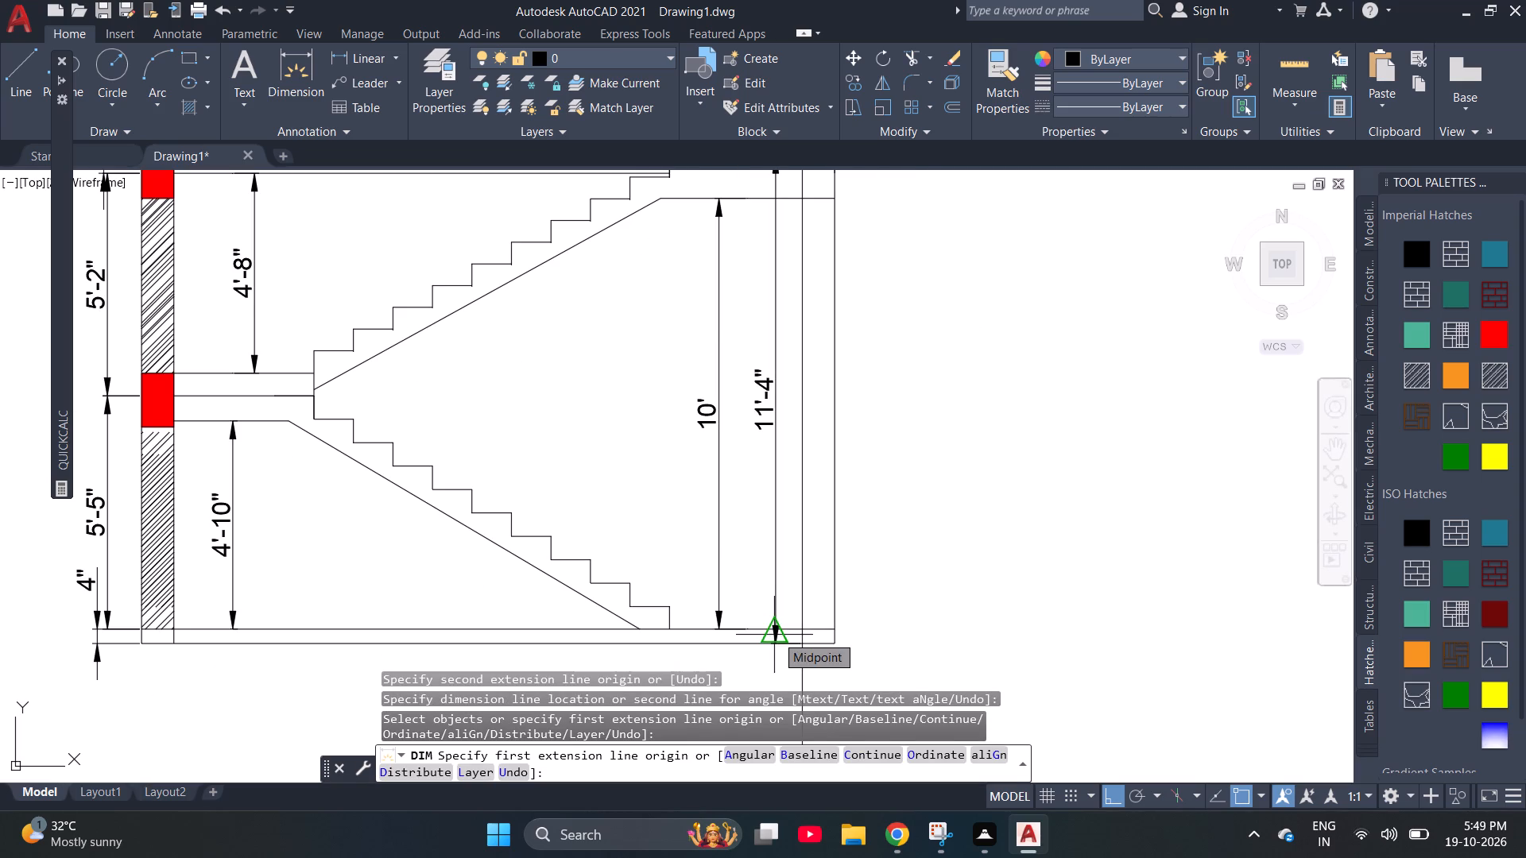
# Dimension the hatched wall's width at its base, just below the floor slab.
pyautogui.scroll(-1, 999, 519)
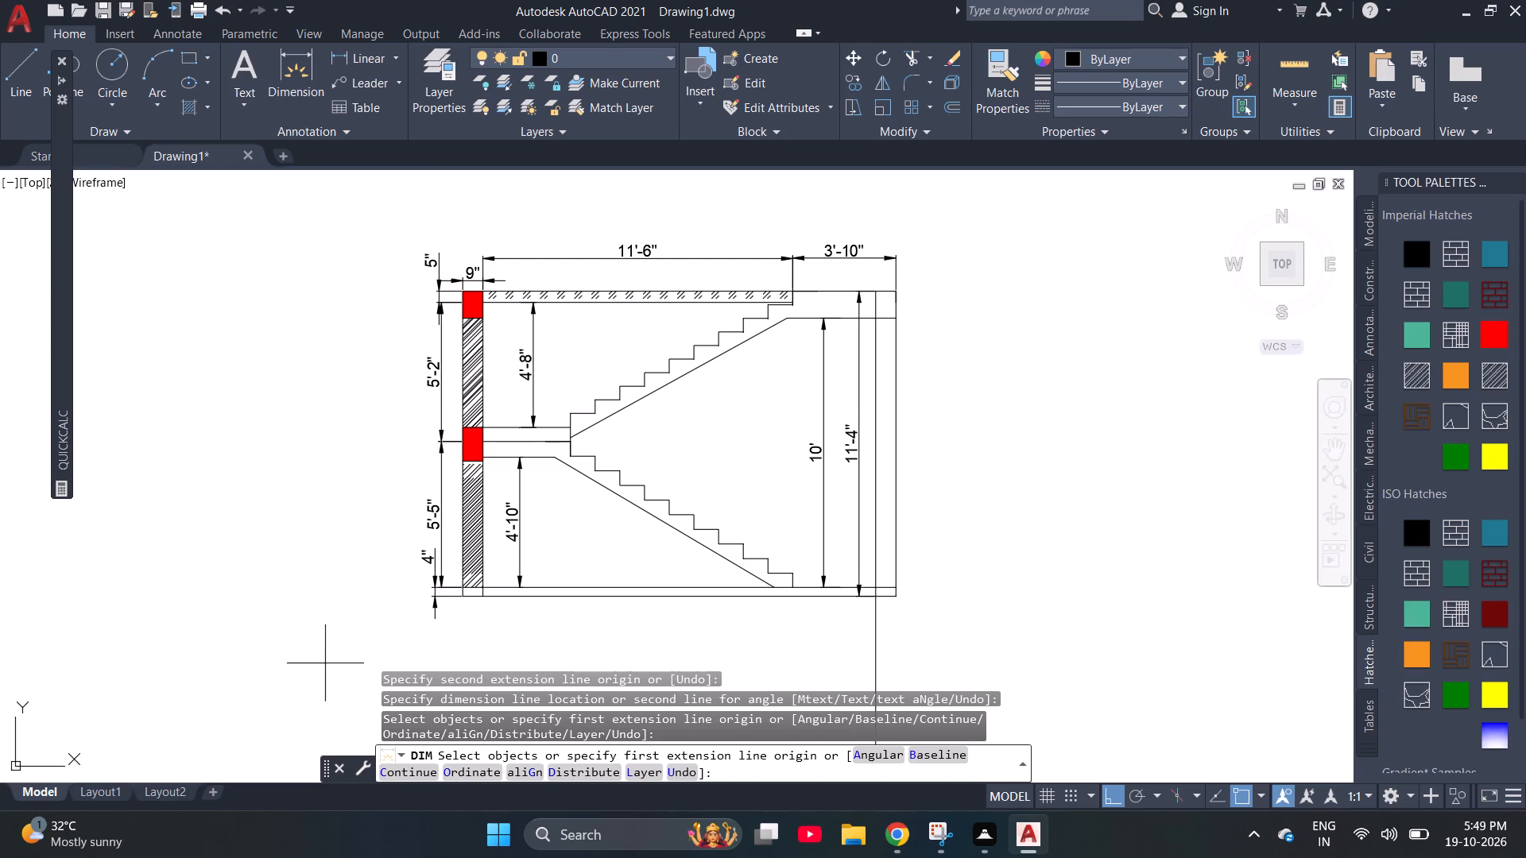
pyautogui.press('space')
pyautogui.scroll(2, 382, 660)
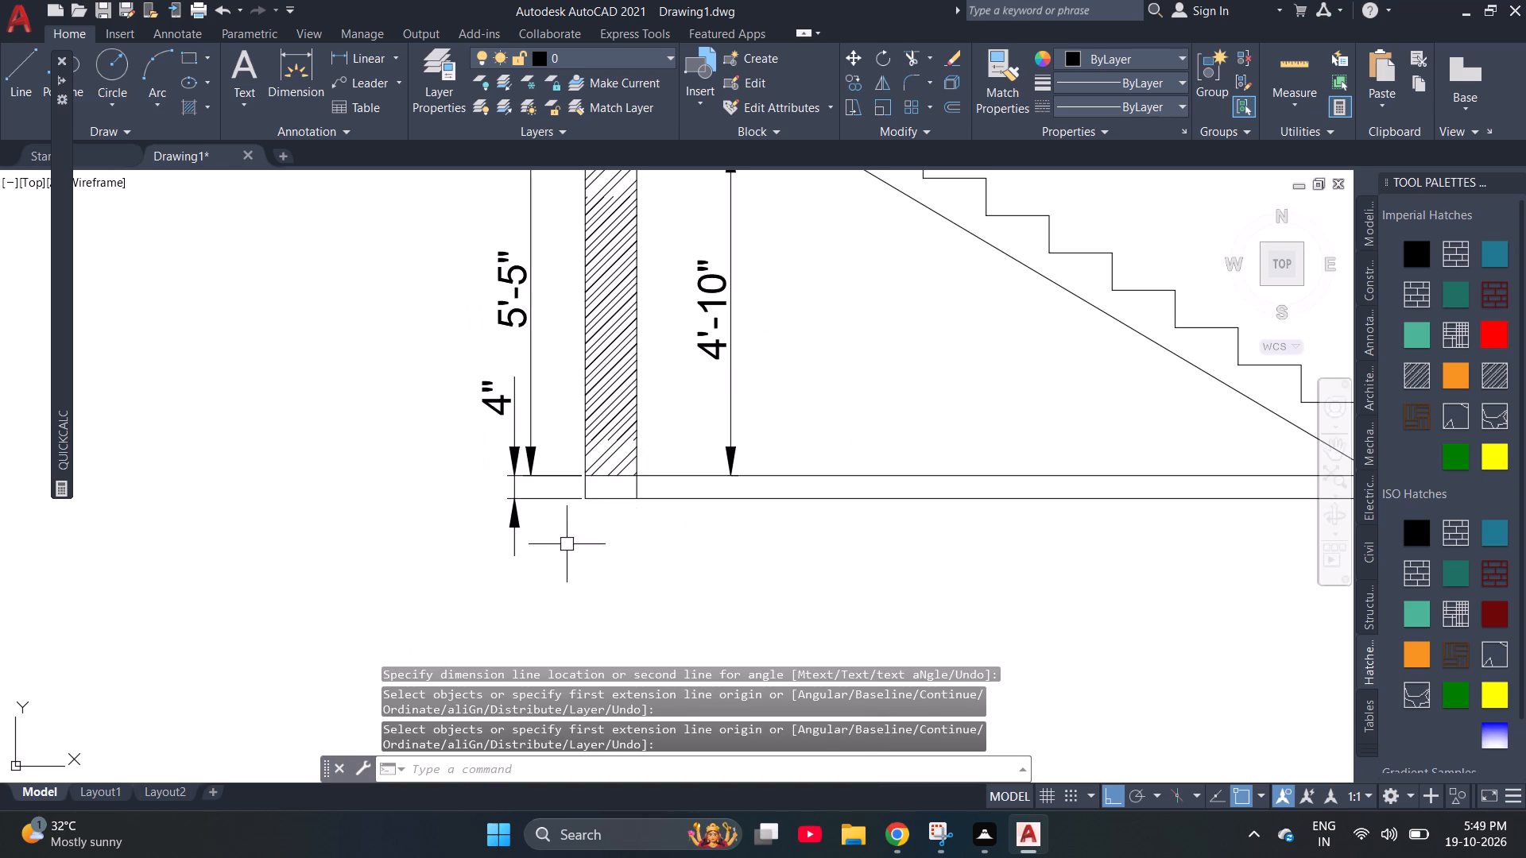
pyautogui.press('space')
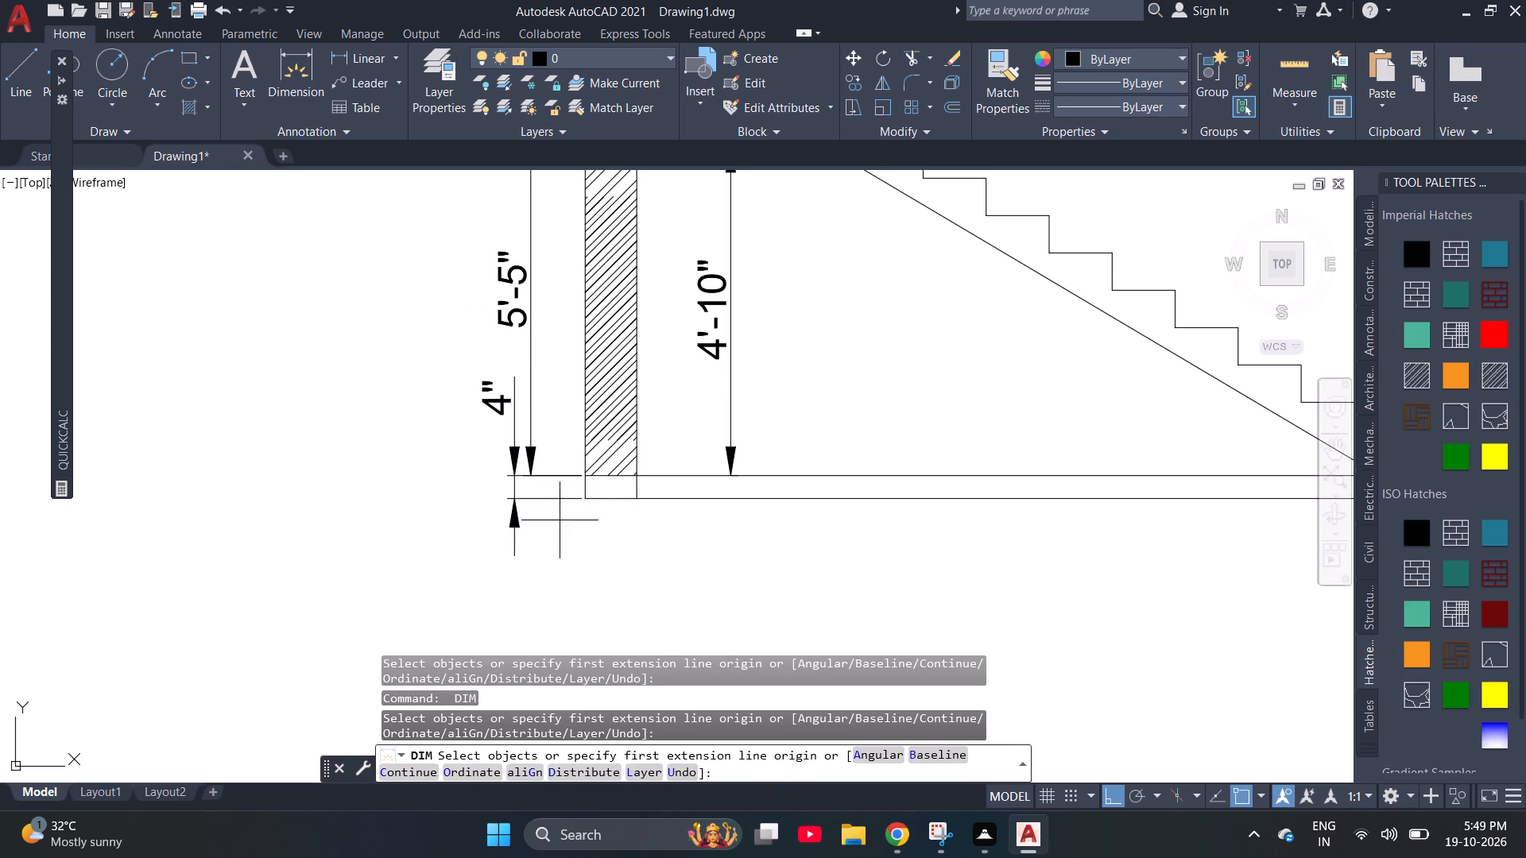
pyautogui.click(581, 503)
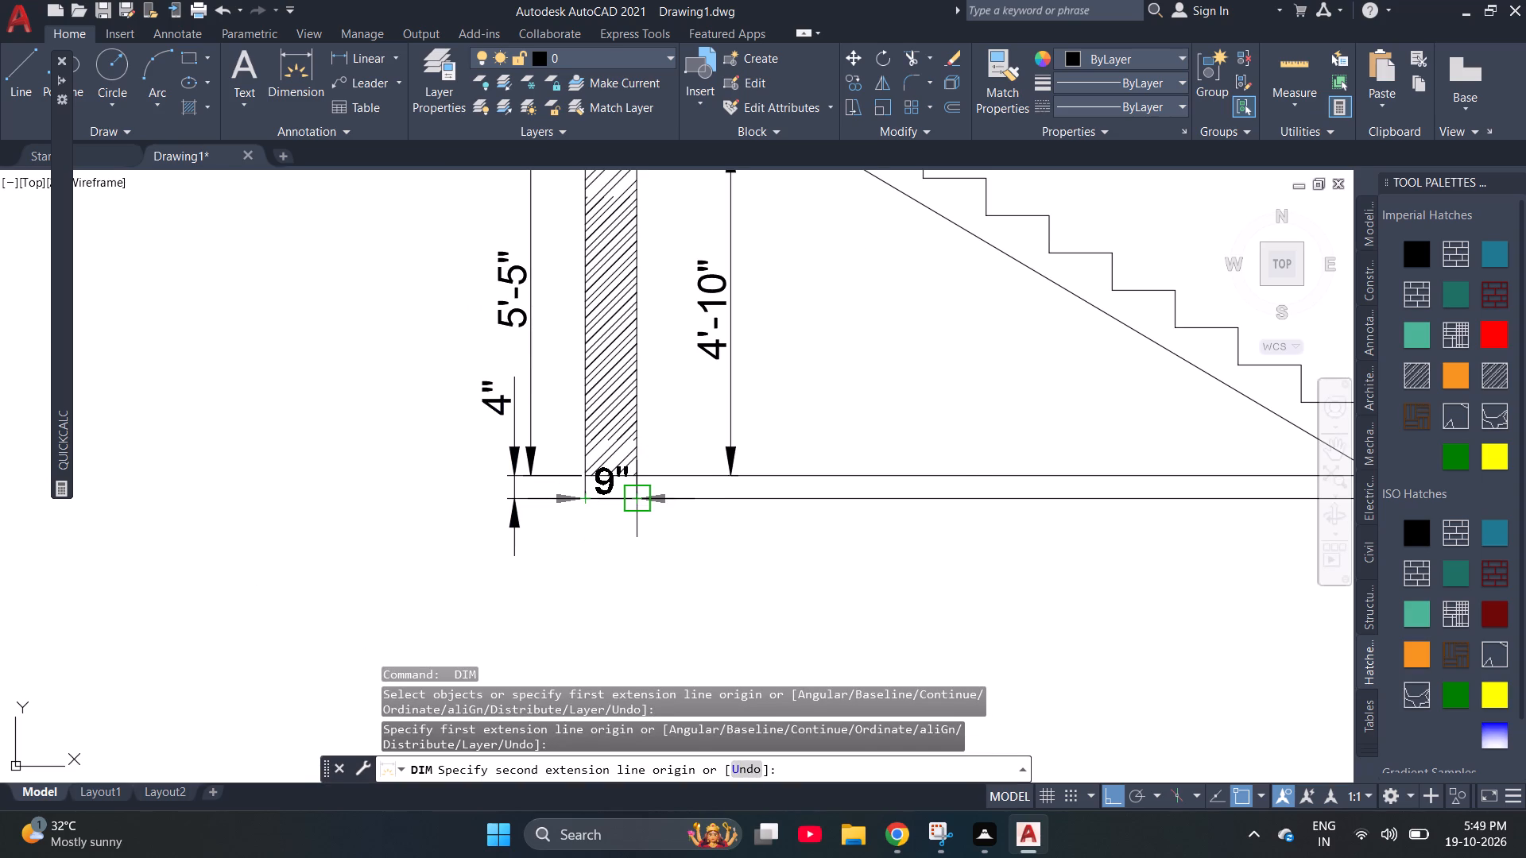
pyautogui.click(642, 499)
pyautogui.click(628, 542)
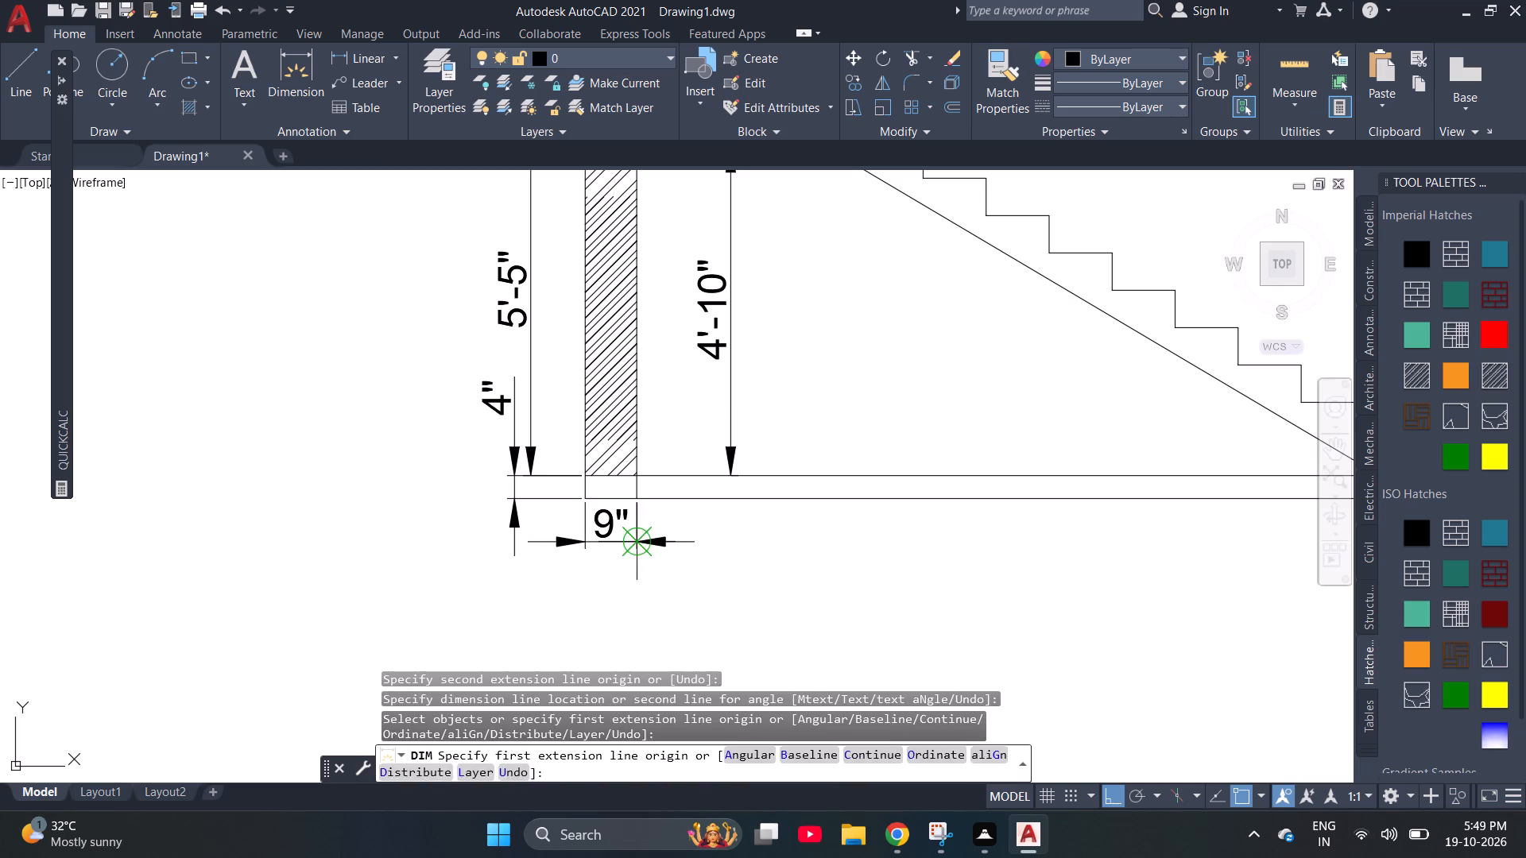
# Dimension the mid landing's horizontal length from the wall's inner face to the first riser, in line with the wall width dimension below the slab.
pyautogui.click(639, 540)
pyautogui.scroll(-1, 852, 543)
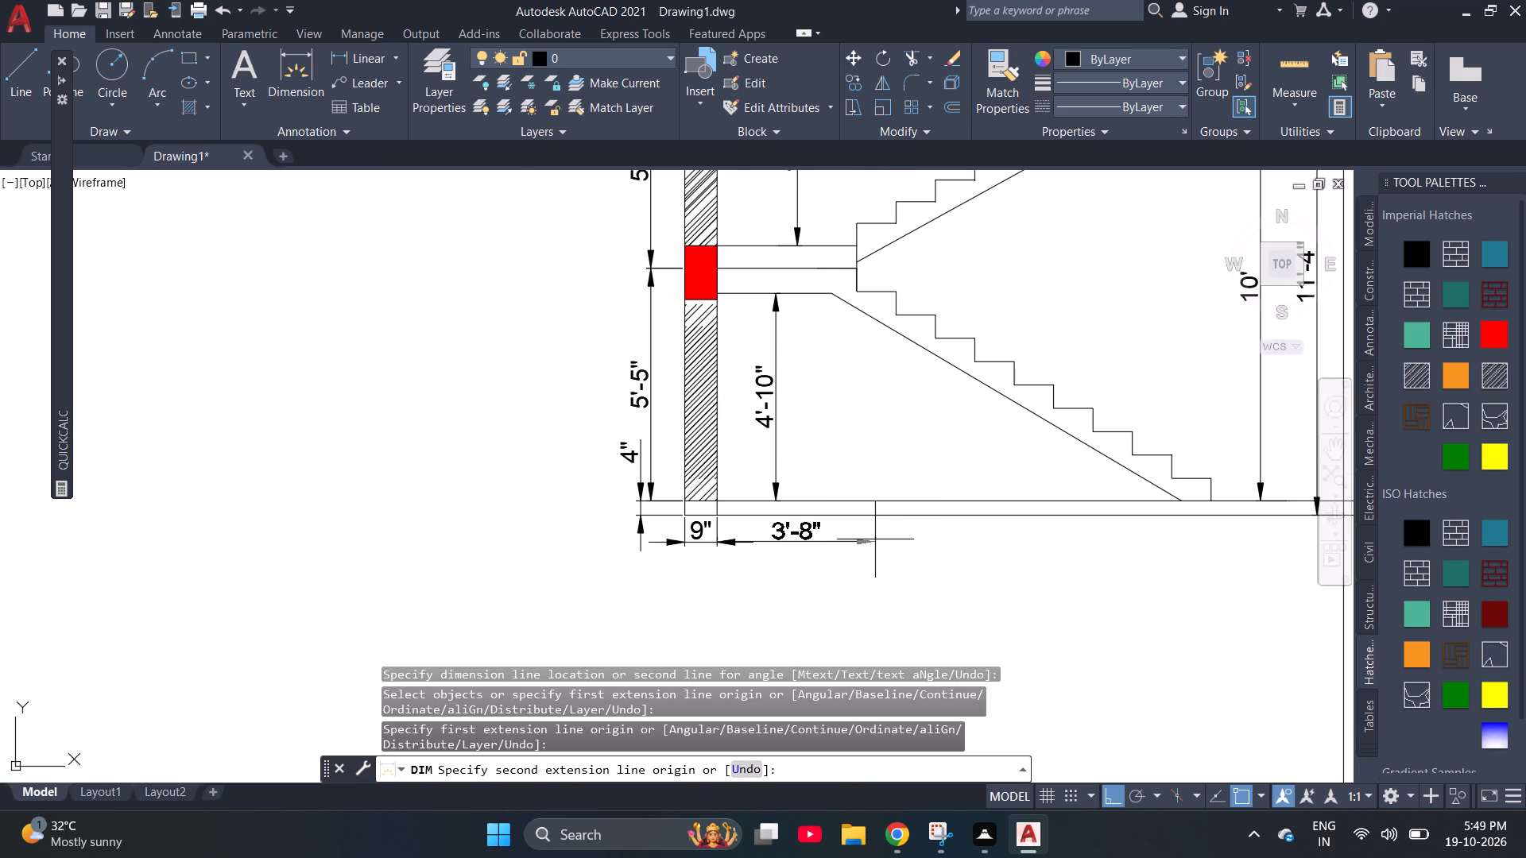
pyautogui.click(855, 541)
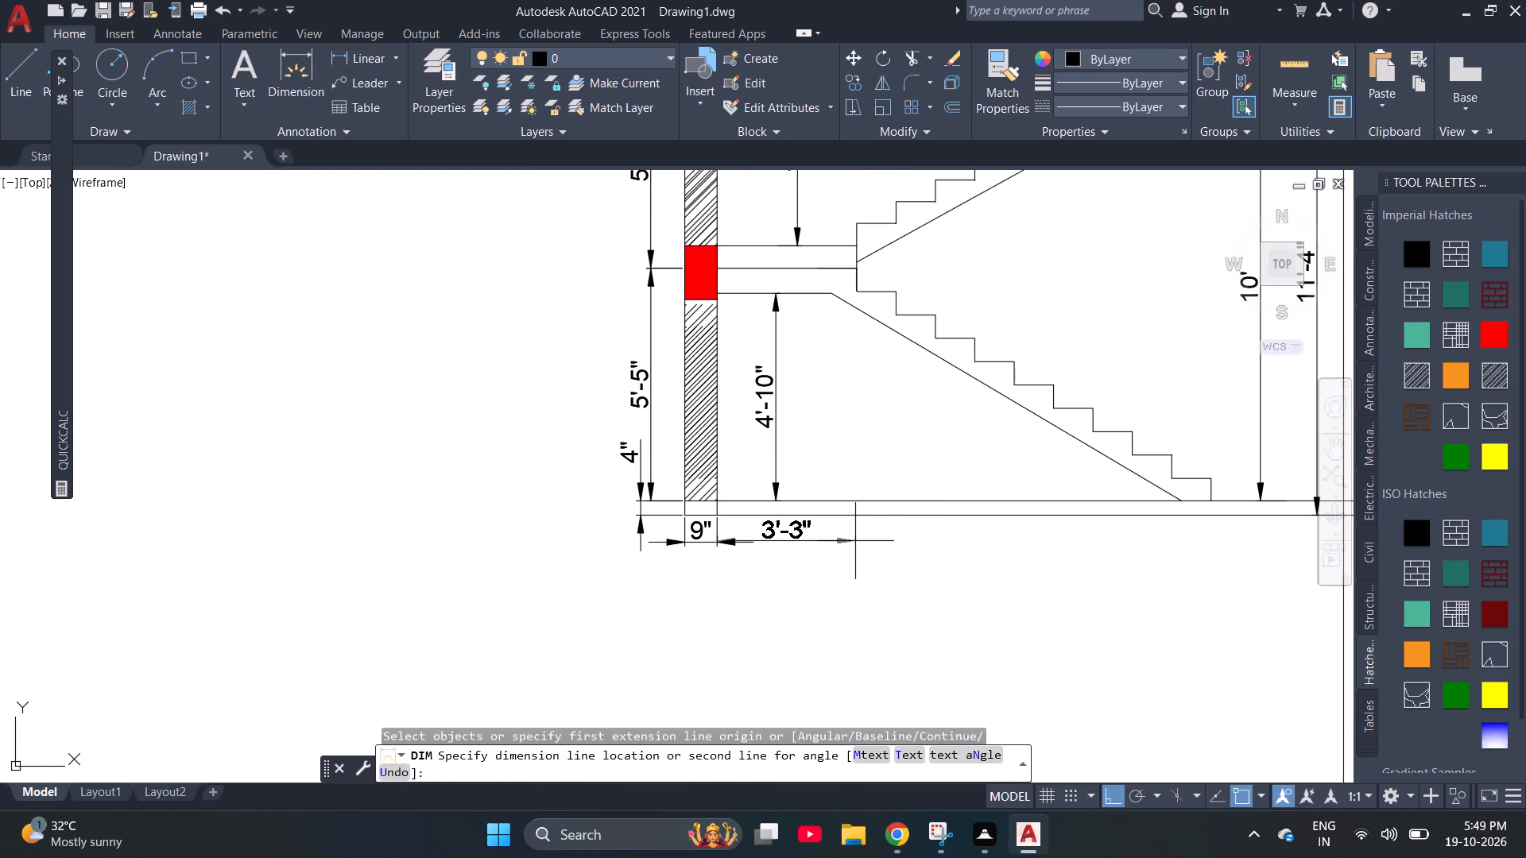
pyautogui.click(861, 542)
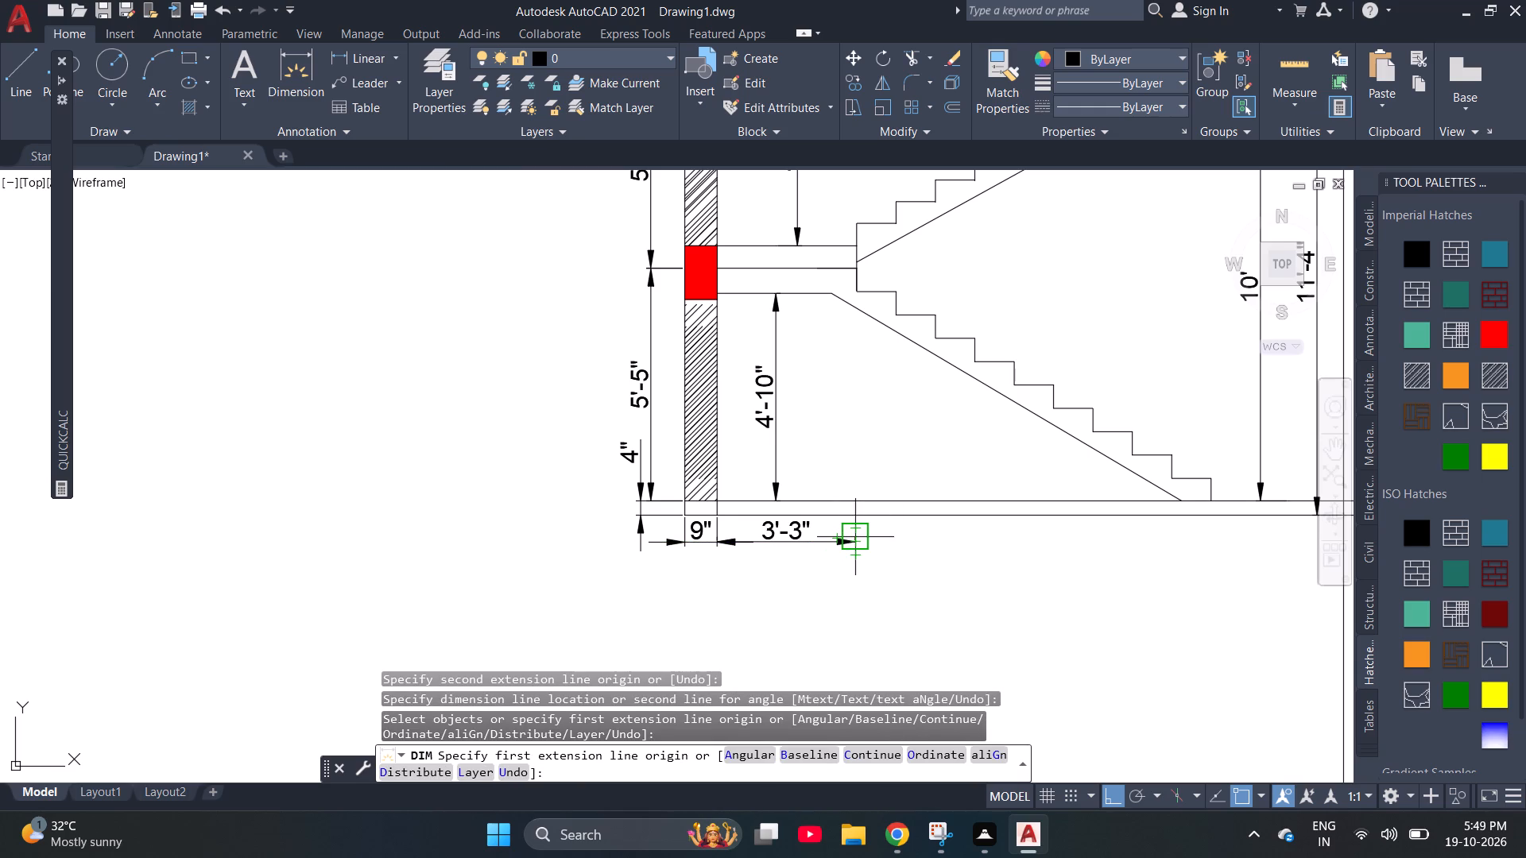
# Dimension the lower flight's horizontal run from the mid landing's edge to the bottom step's edge, continuing the row below the floor slab.
pyautogui.press('space')
pyautogui.press('space')
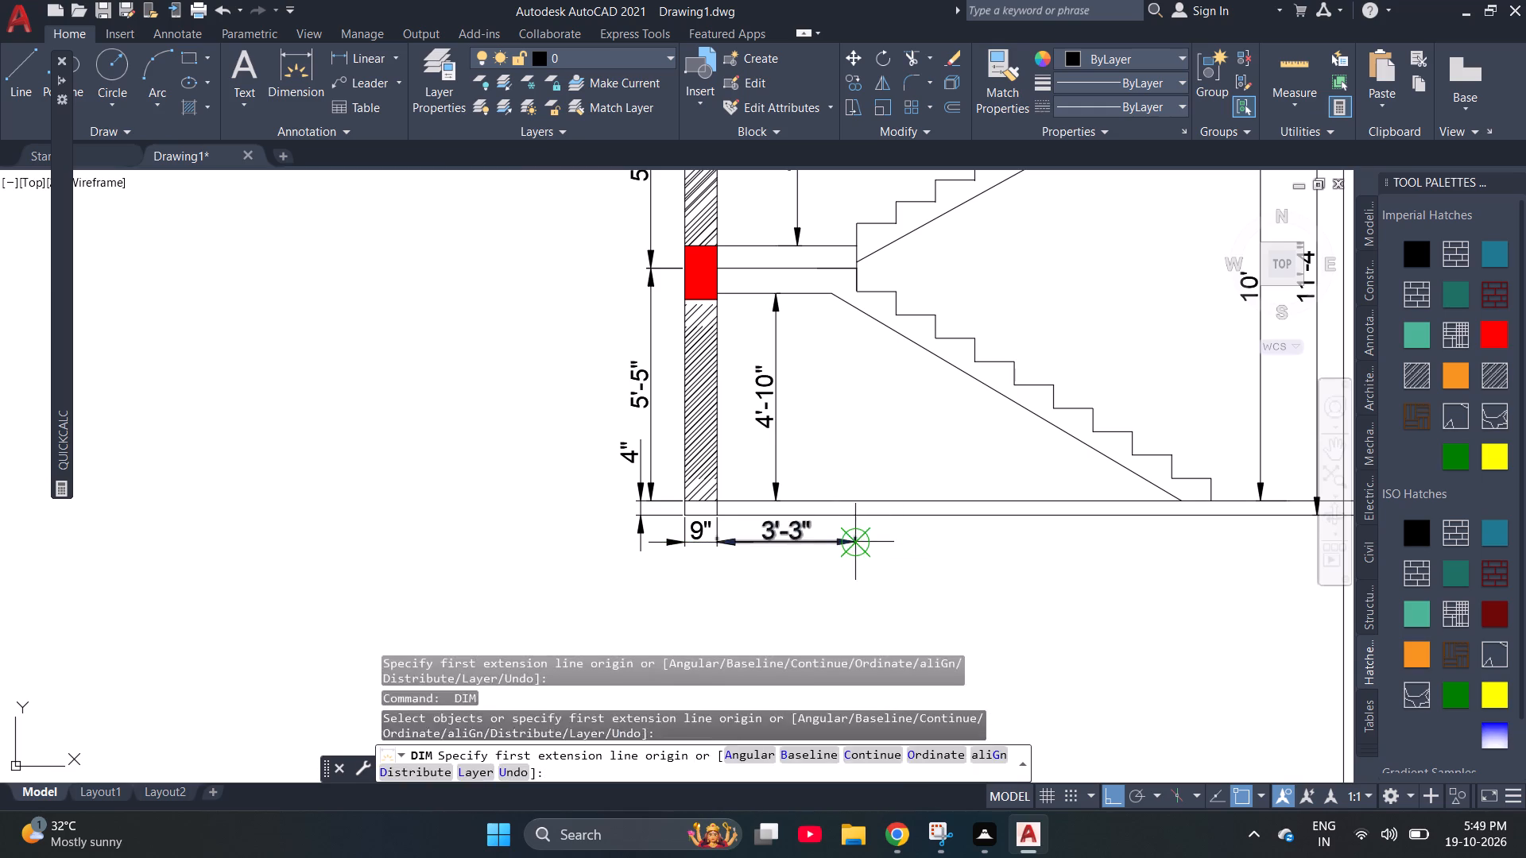
pyautogui.click(848, 547)
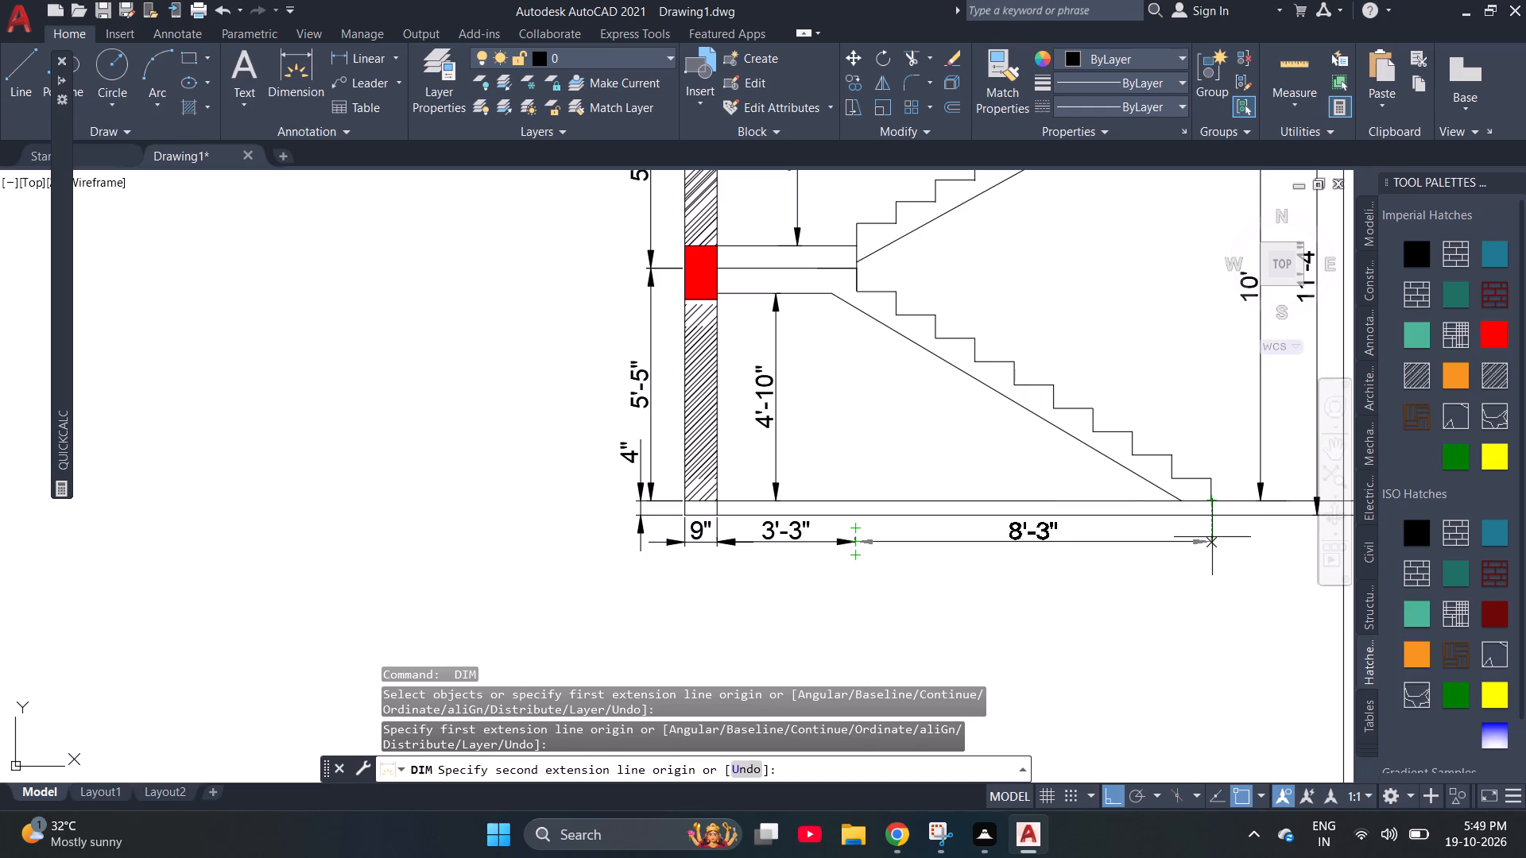
pyautogui.click(1212, 537)
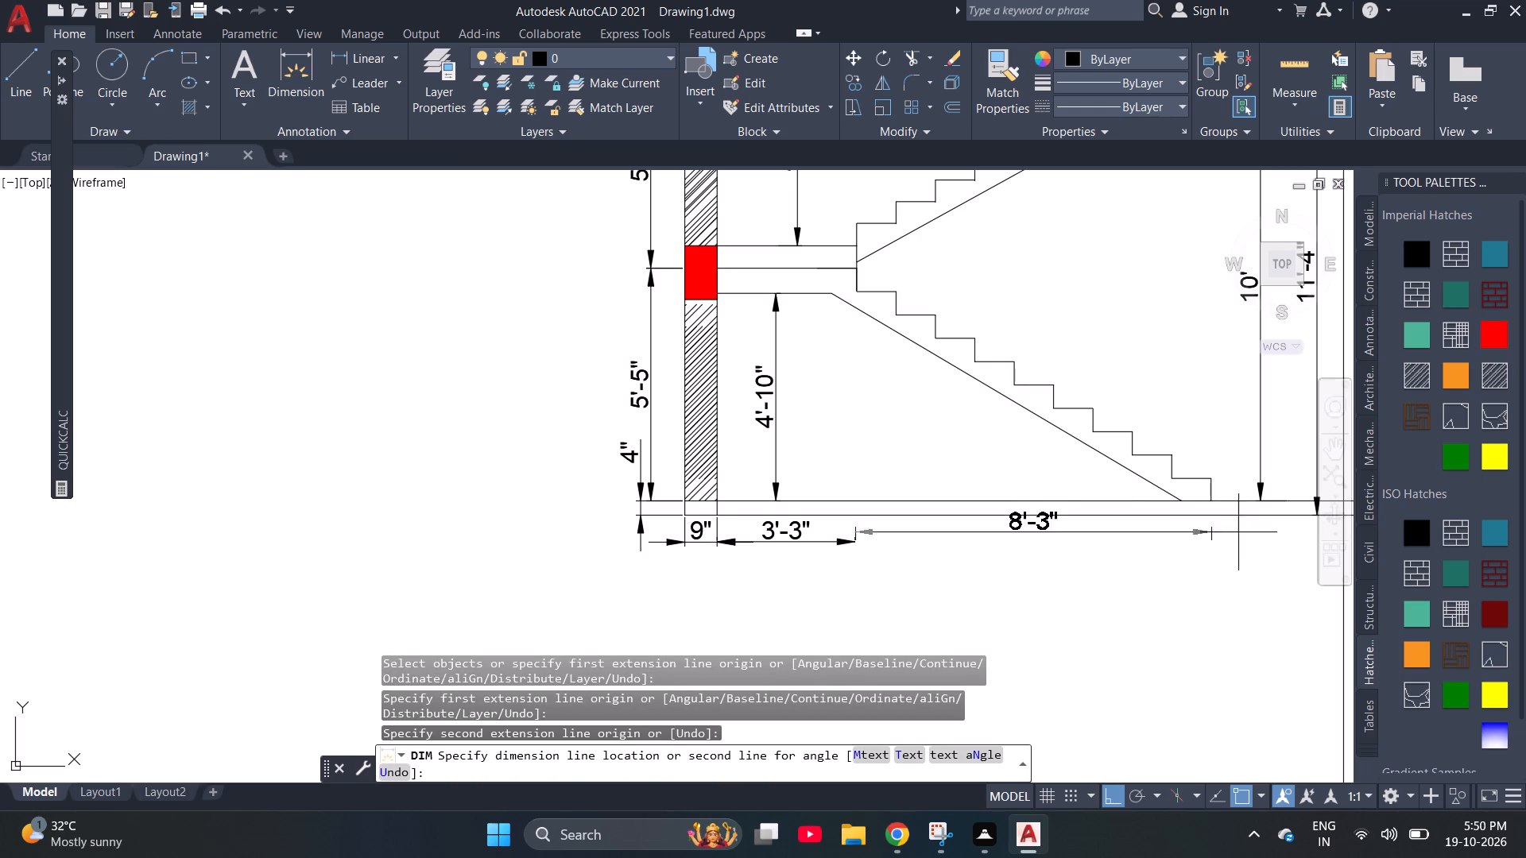
pyautogui.click(1213, 539)
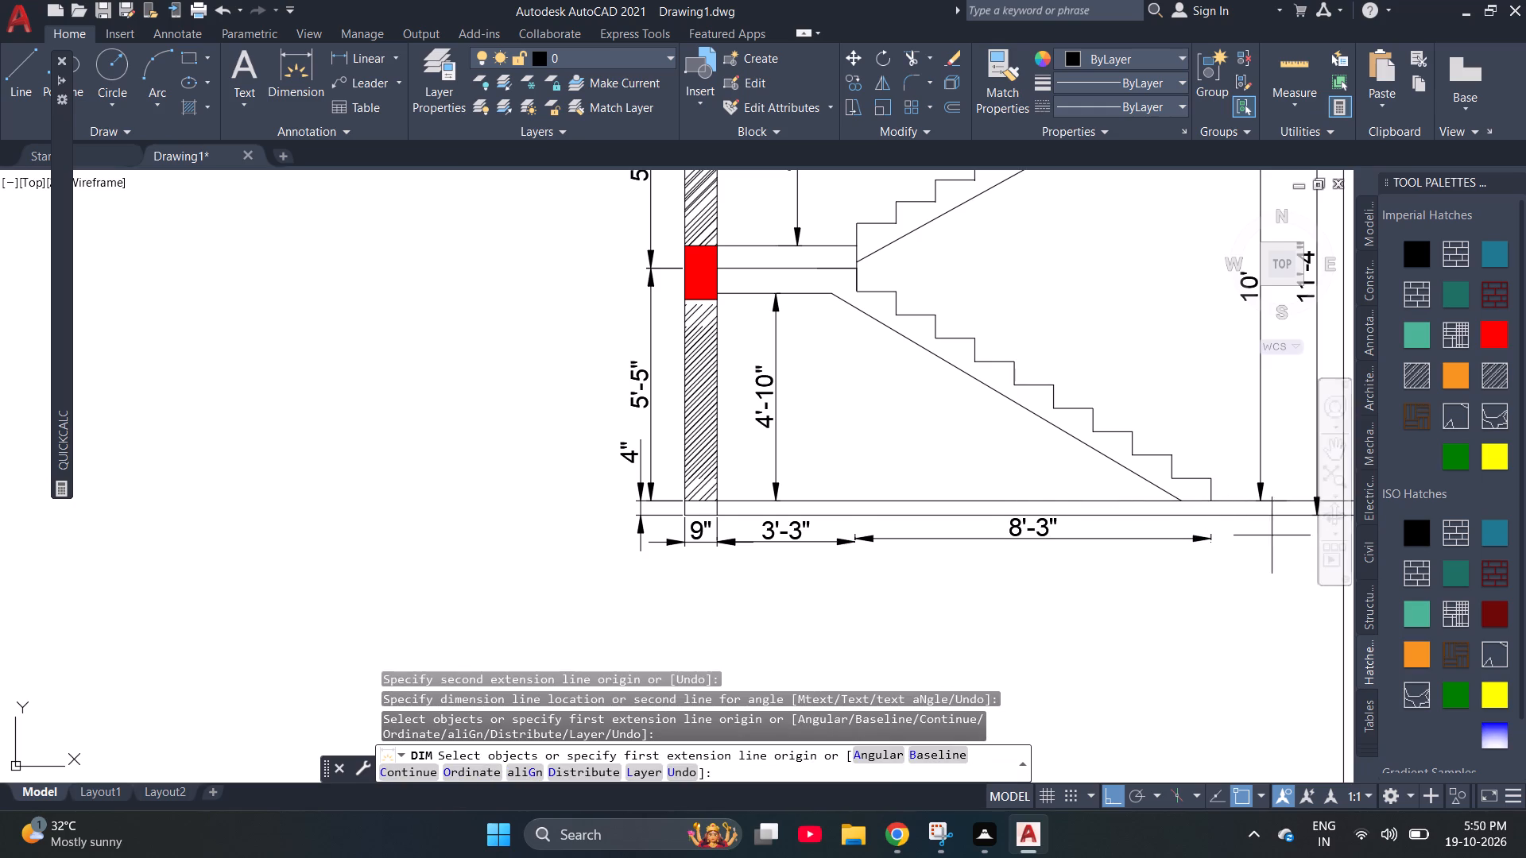
# Dimension the horizontal distance from the bottom step's edge to the vertical clearance dimension line, placed above the floor slab.
pyautogui.click(1215, 543)
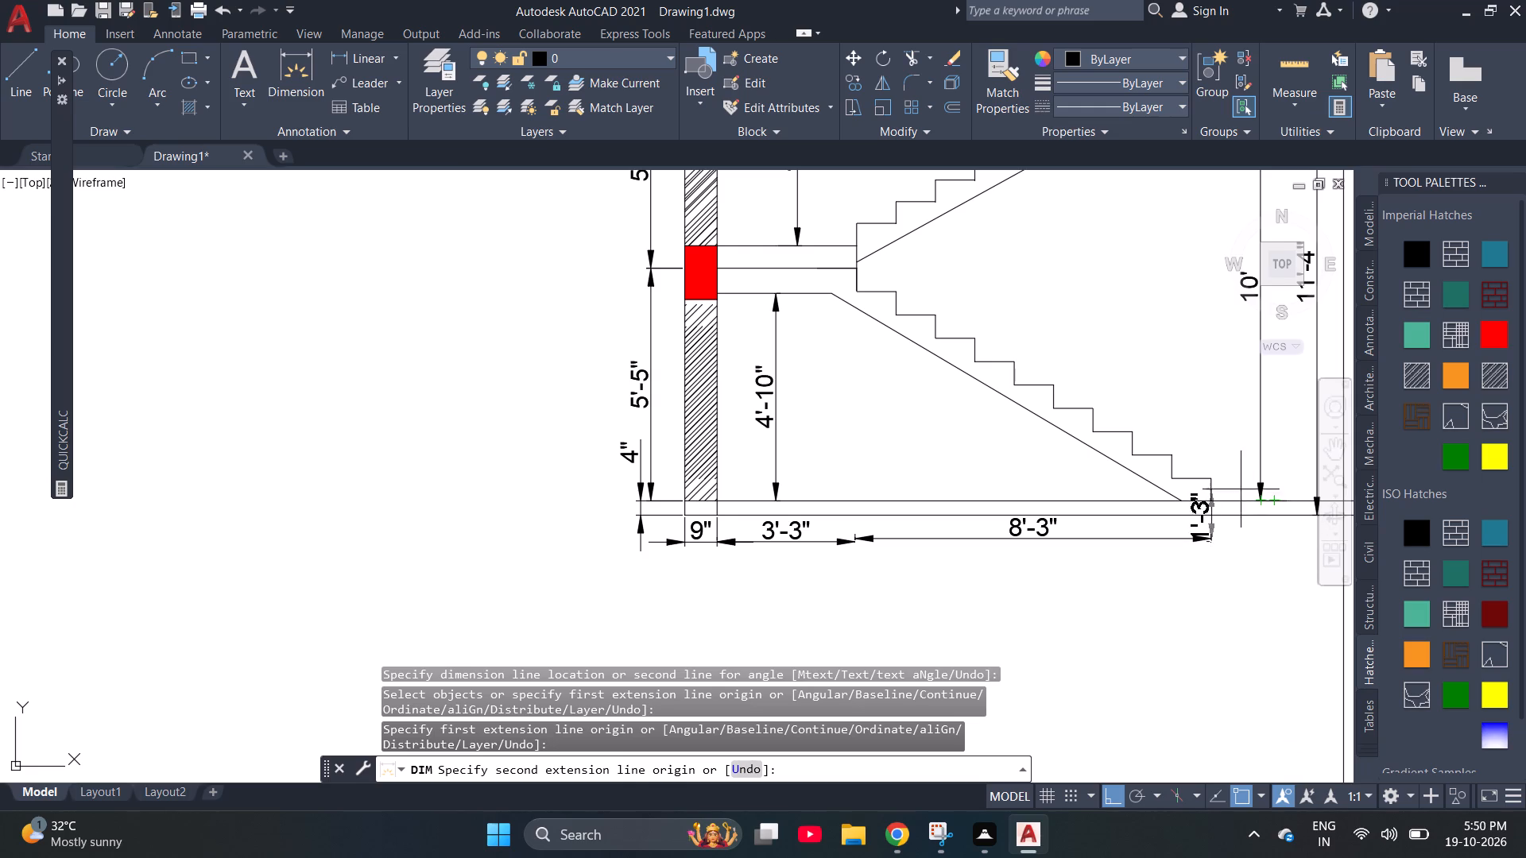
pyautogui.click(1257, 532)
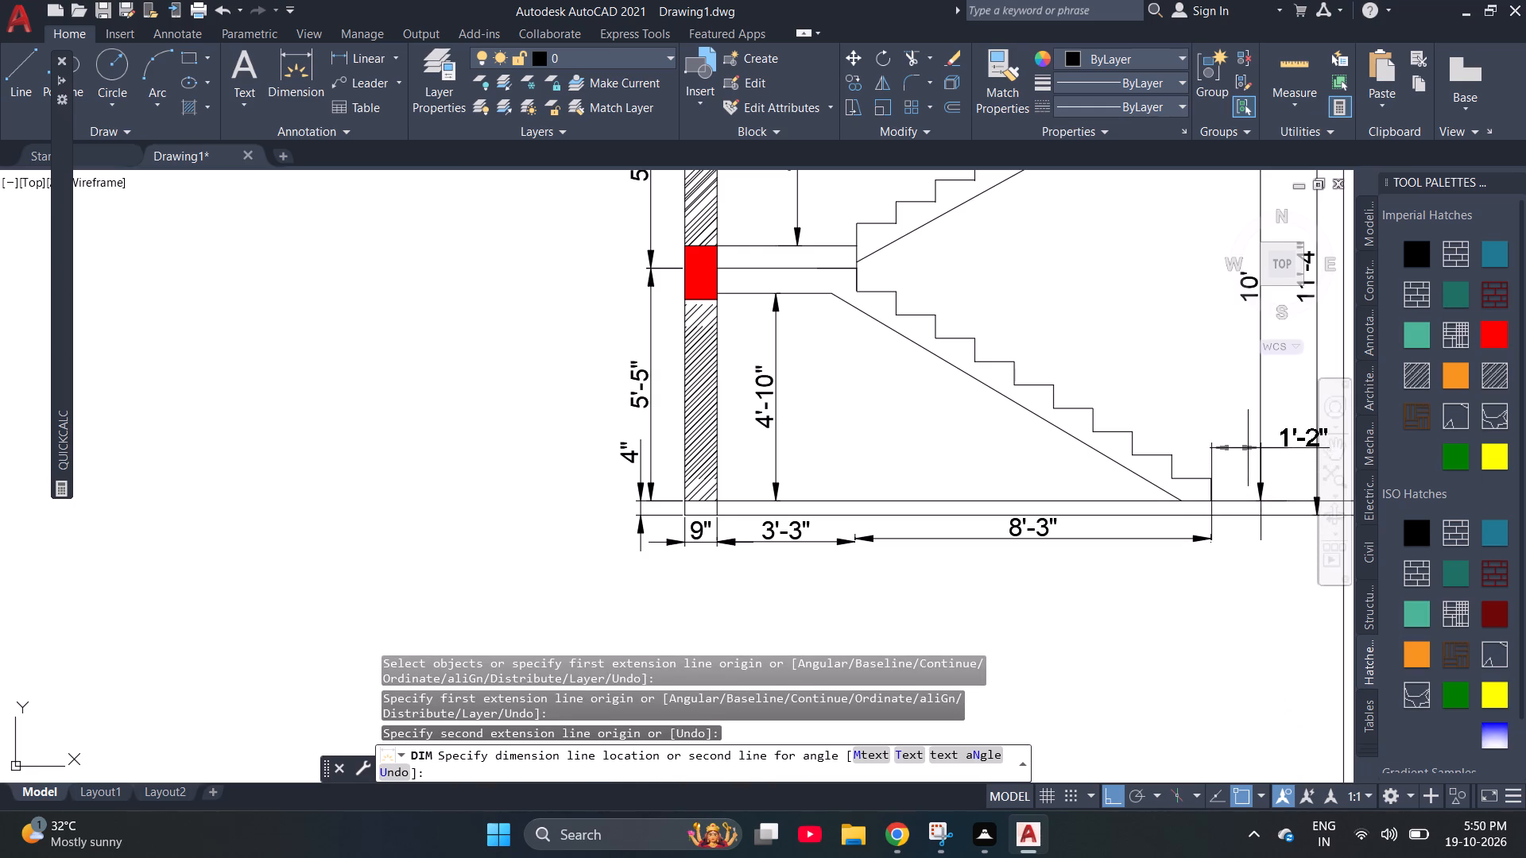
pyautogui.click(1248, 448)
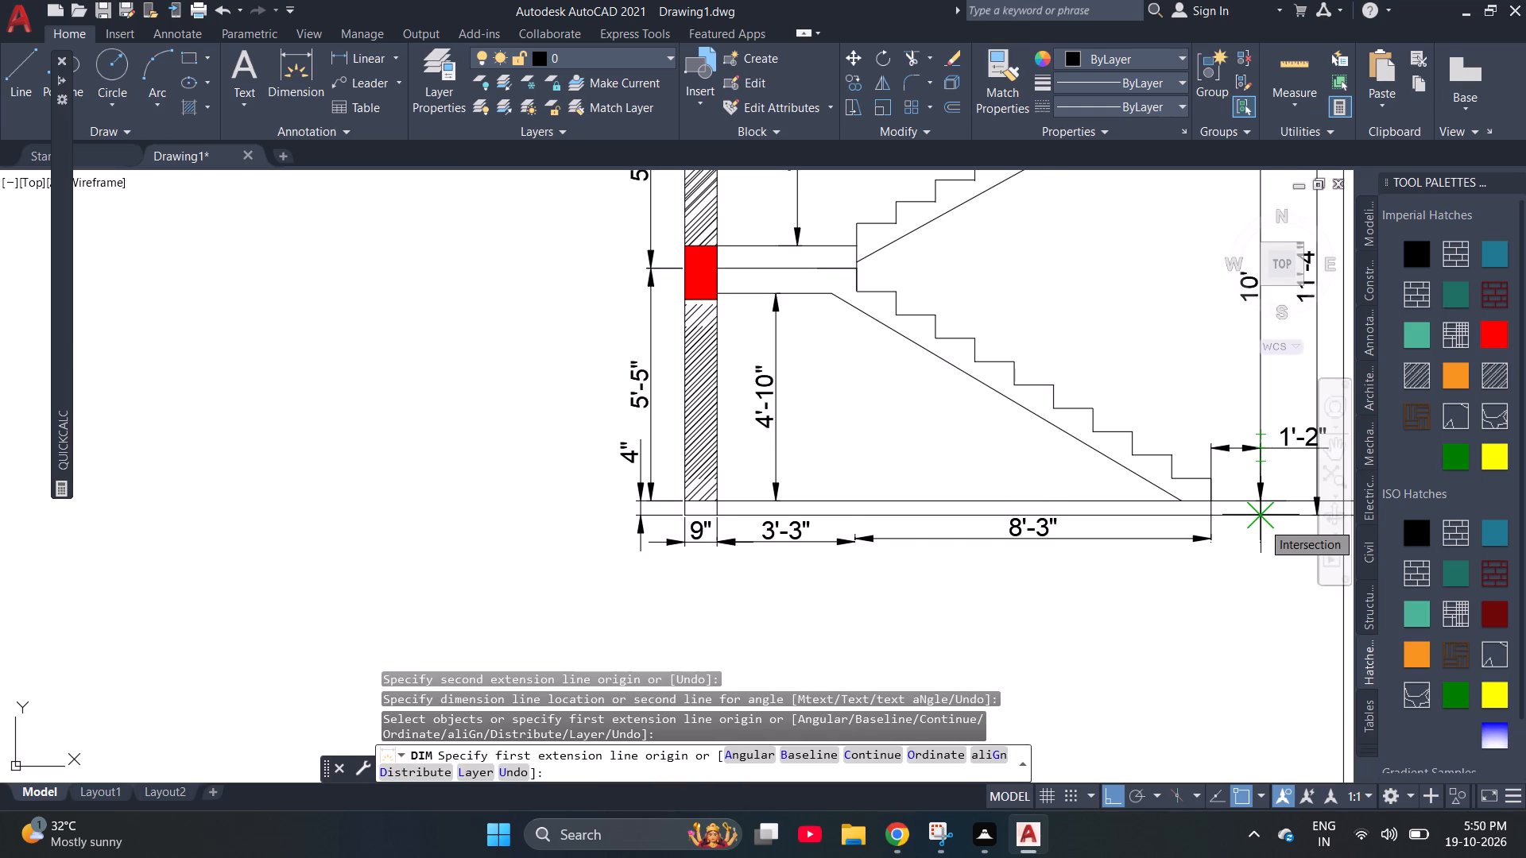
# Dimension the horizontal distance from the overall-height dimension line to the floor slab's outer end, placed below the section.
pyautogui.scroll(-2, 1218, 528)
pyautogui.scroll(1, 1295, 515)
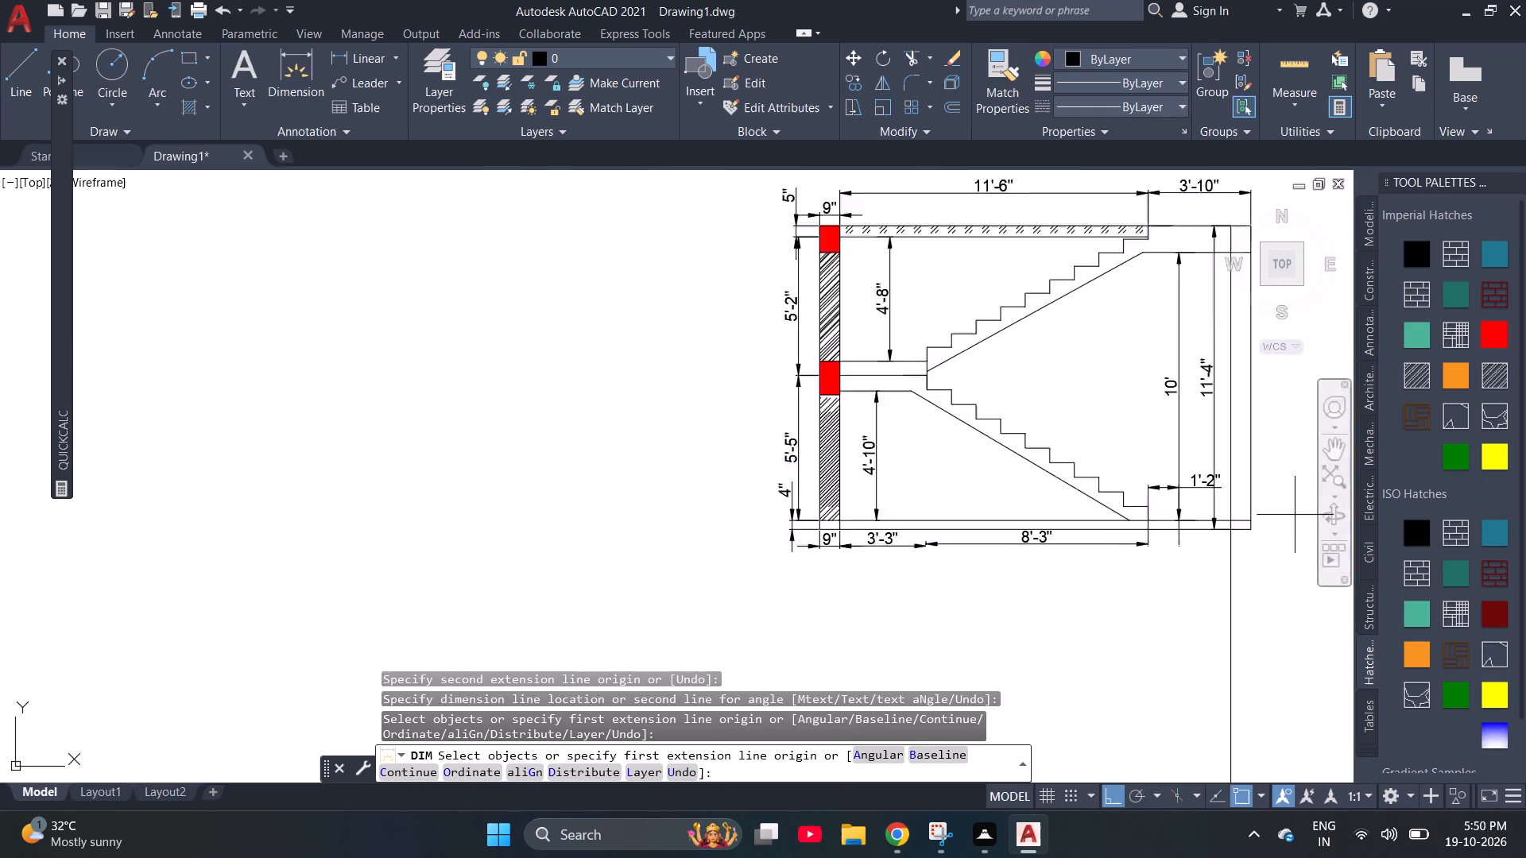
pyautogui.scroll(1, 1295, 515)
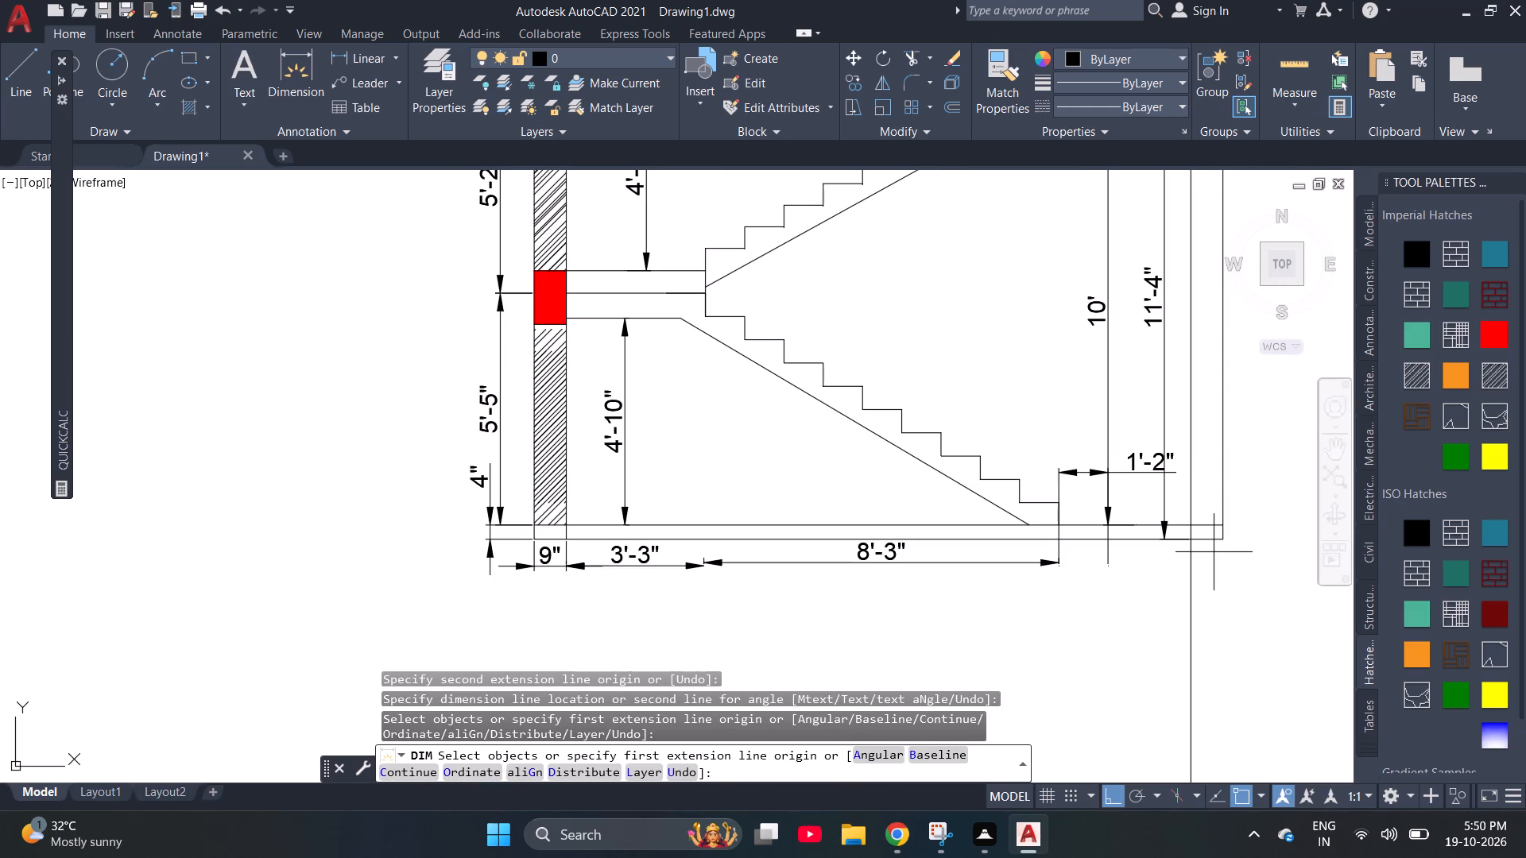
pyautogui.scroll(1, 1214, 552)
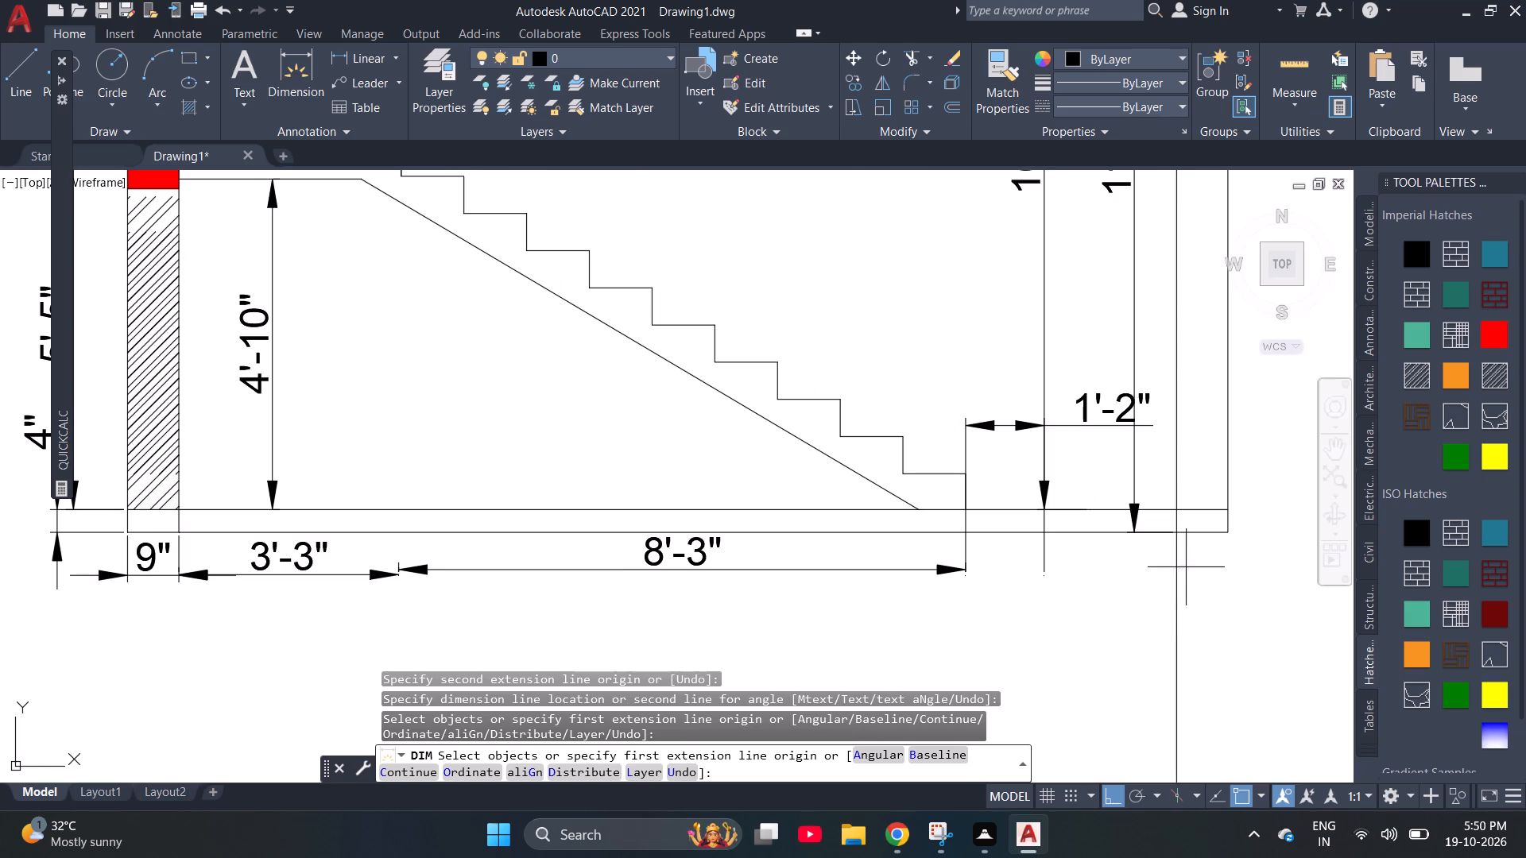
pyautogui.click(1132, 530)
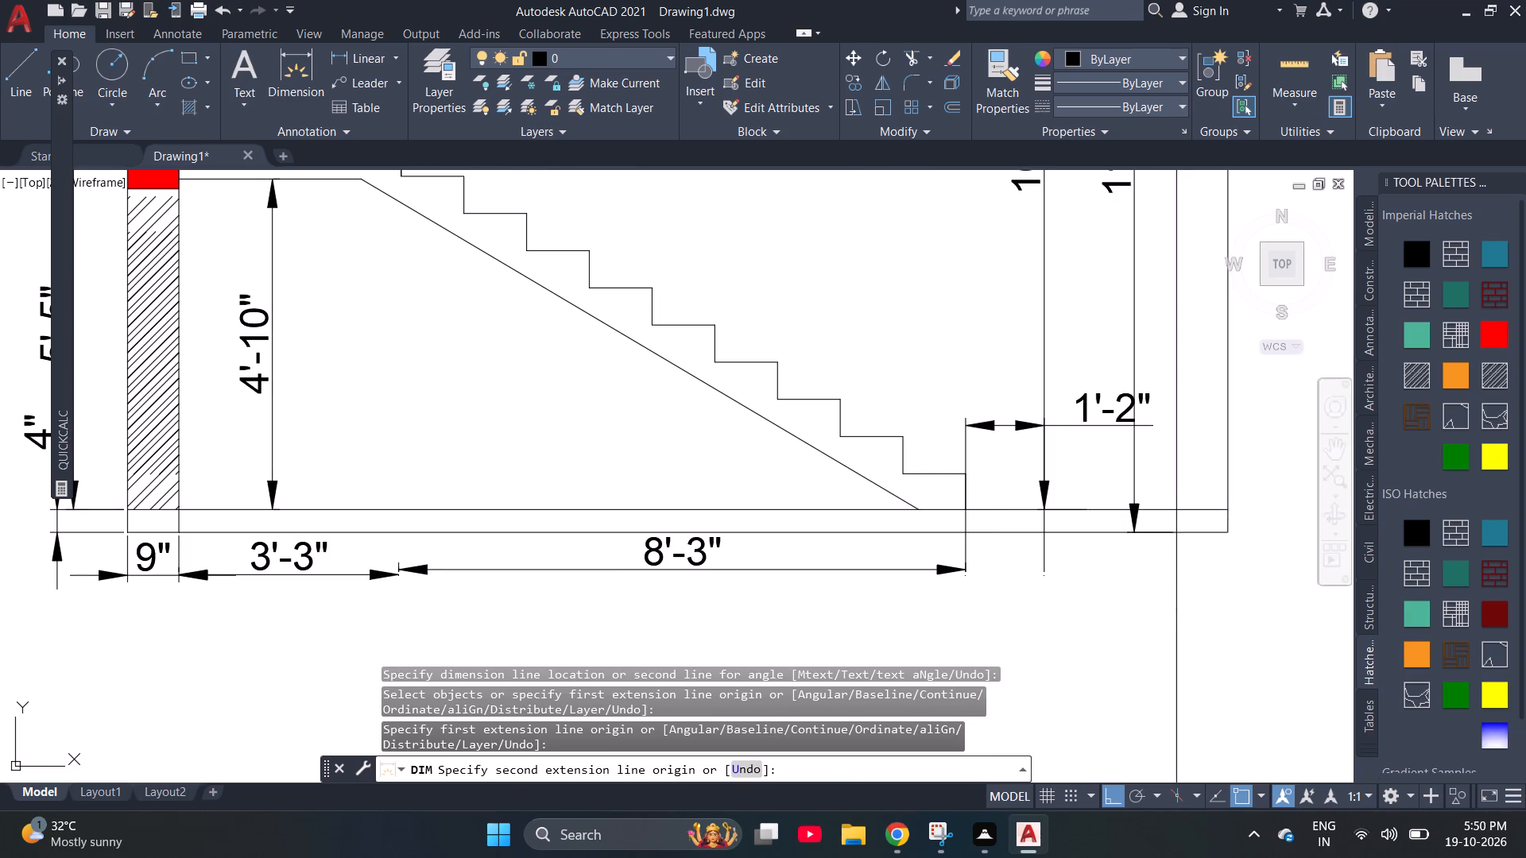
pyautogui.click(1230, 537)
pyautogui.click(1220, 665)
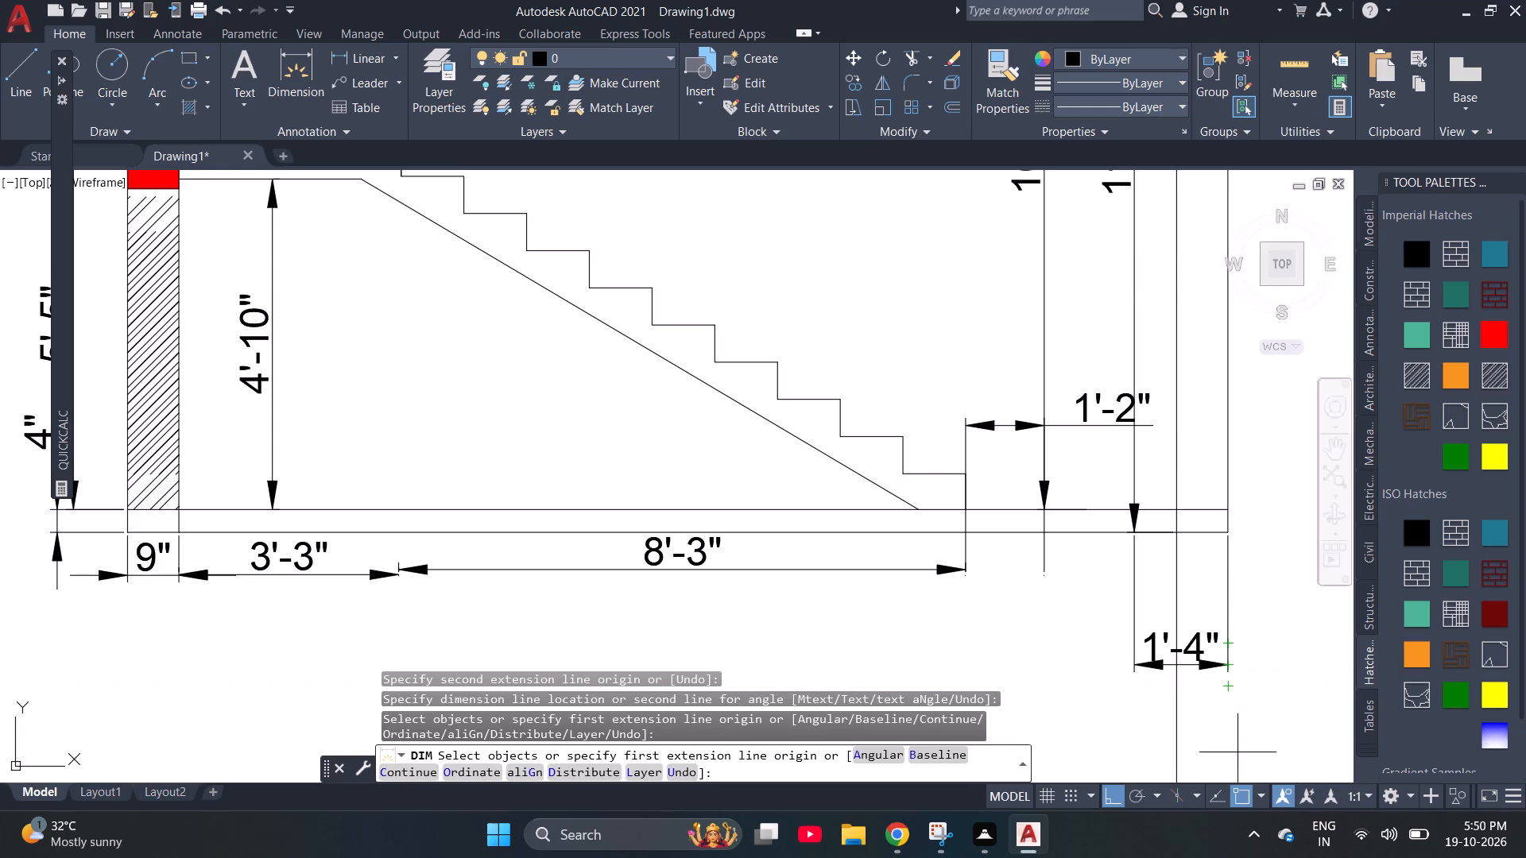
# Trim off the part of the long vertical line that extends below the floor slab.
pyautogui.press('Escape')
pyautogui.press('t')
pyautogui.write('R')
pyautogui.press('space')
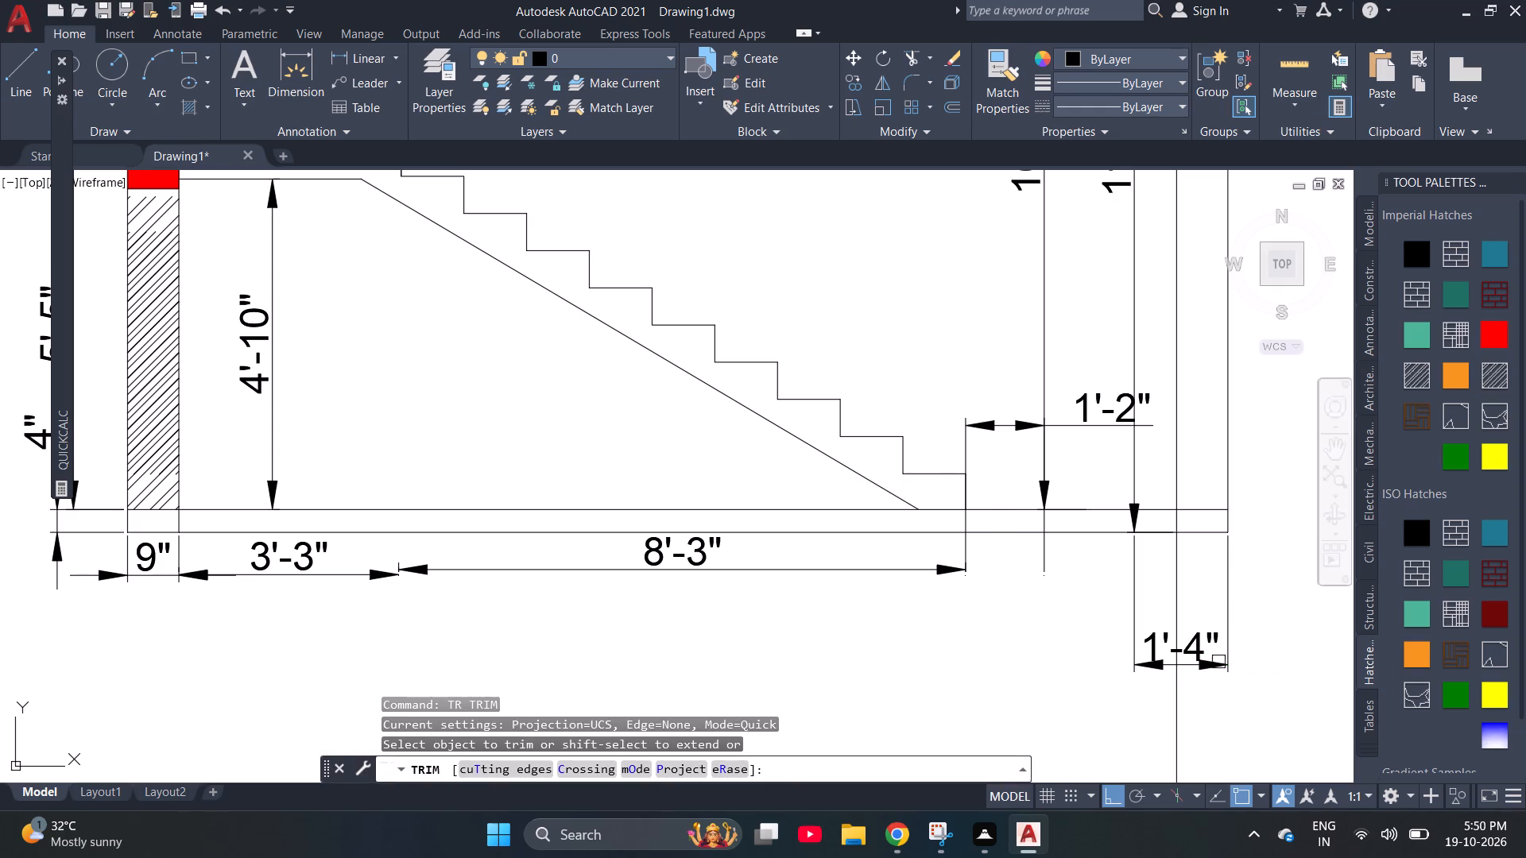
pyautogui.click(1175, 568)
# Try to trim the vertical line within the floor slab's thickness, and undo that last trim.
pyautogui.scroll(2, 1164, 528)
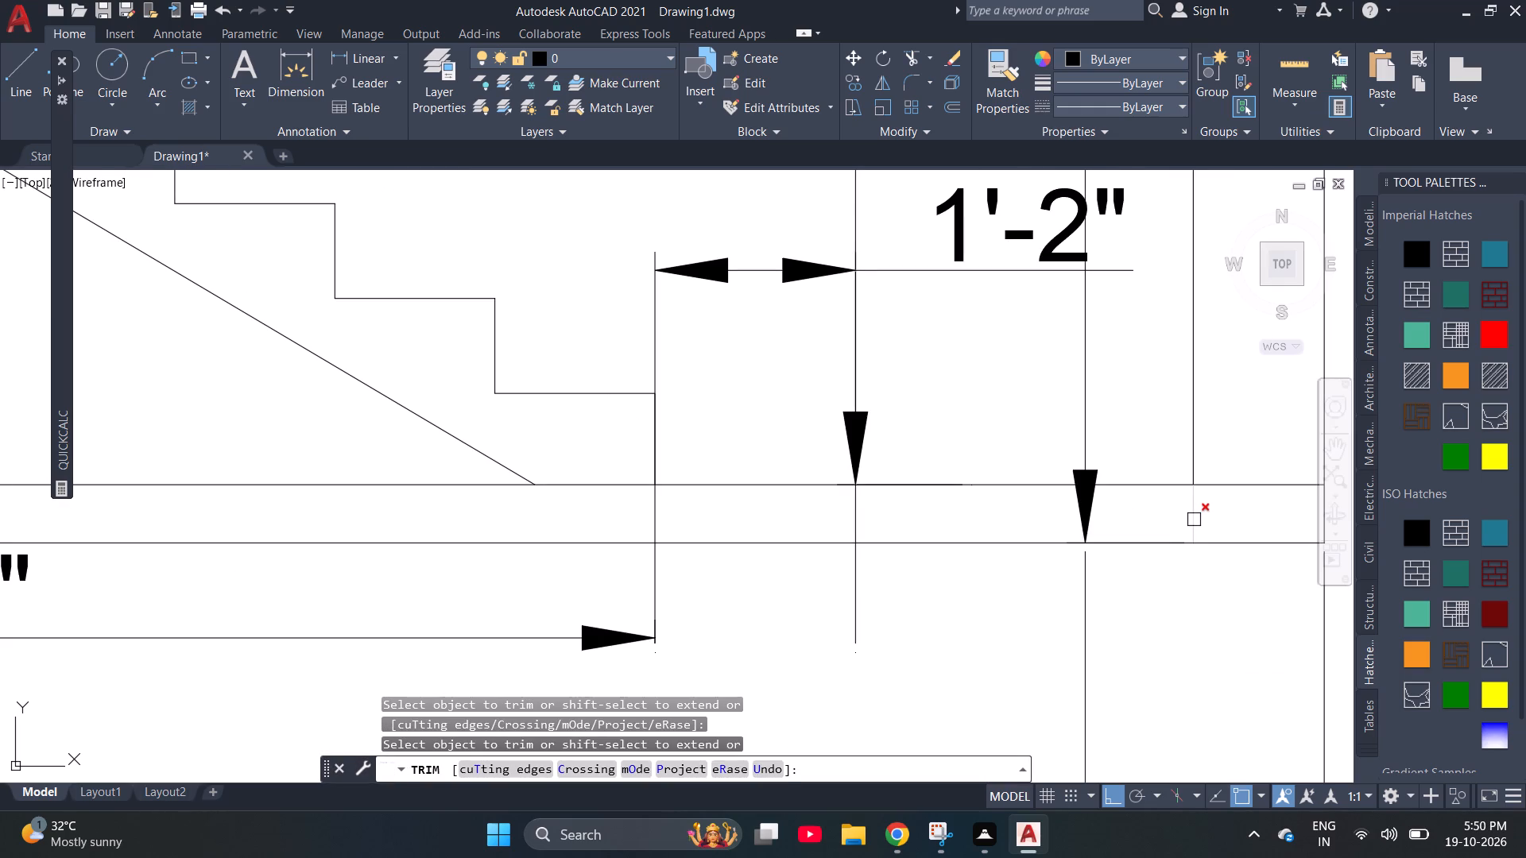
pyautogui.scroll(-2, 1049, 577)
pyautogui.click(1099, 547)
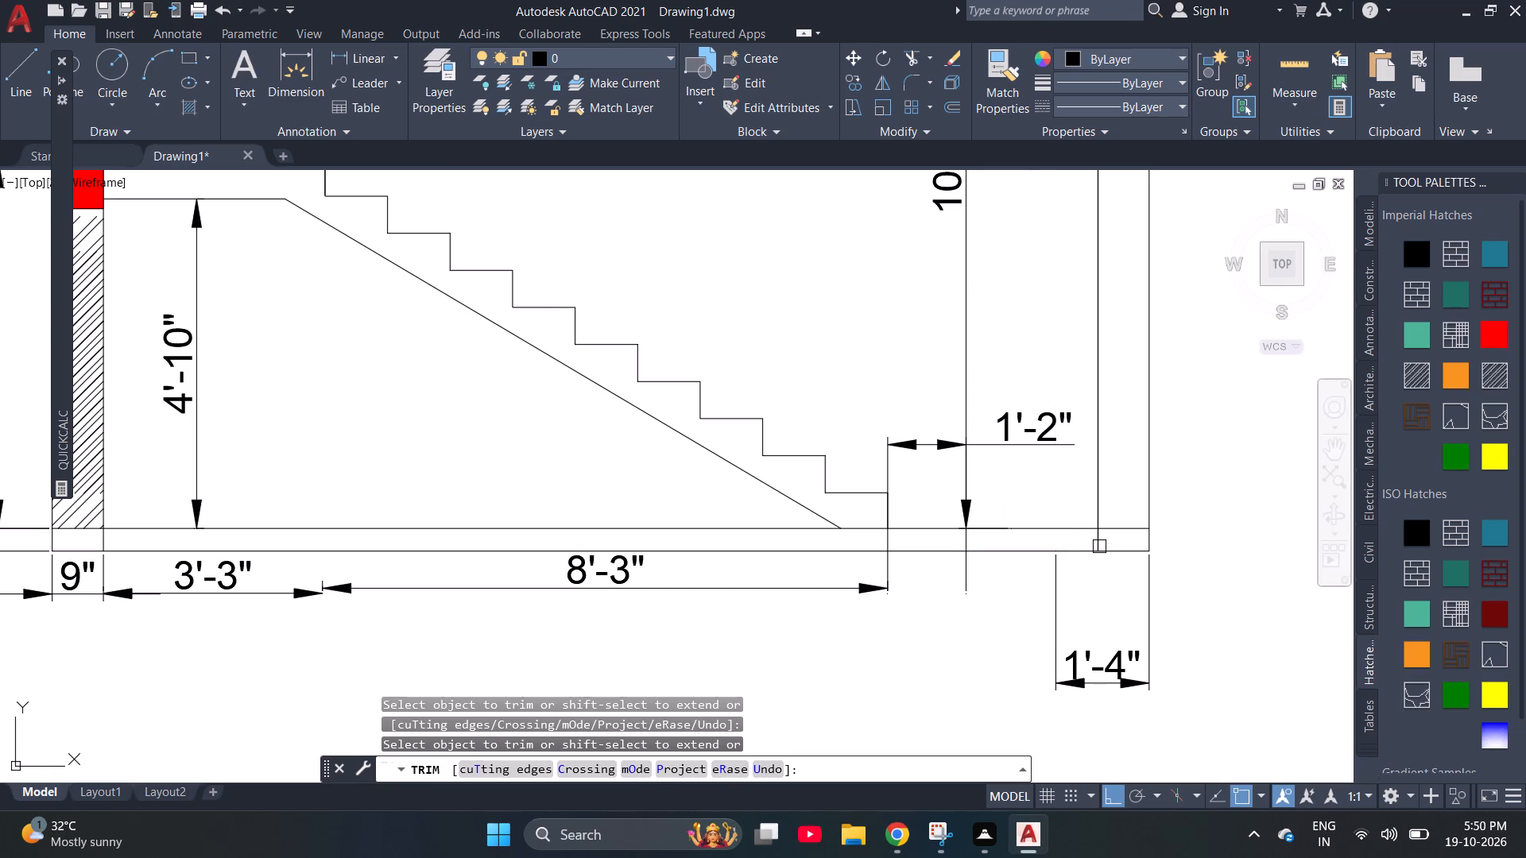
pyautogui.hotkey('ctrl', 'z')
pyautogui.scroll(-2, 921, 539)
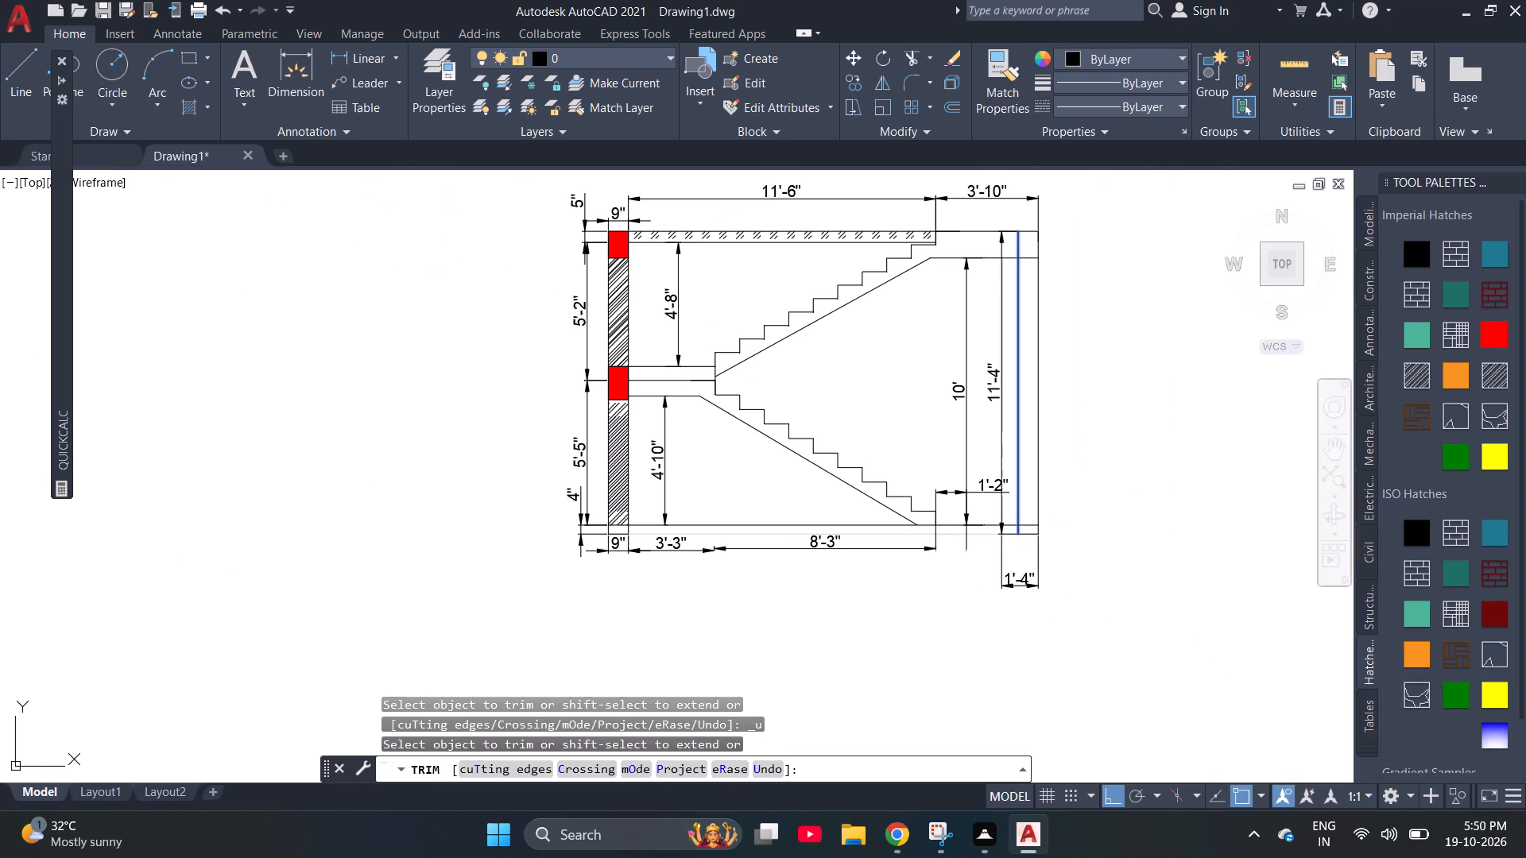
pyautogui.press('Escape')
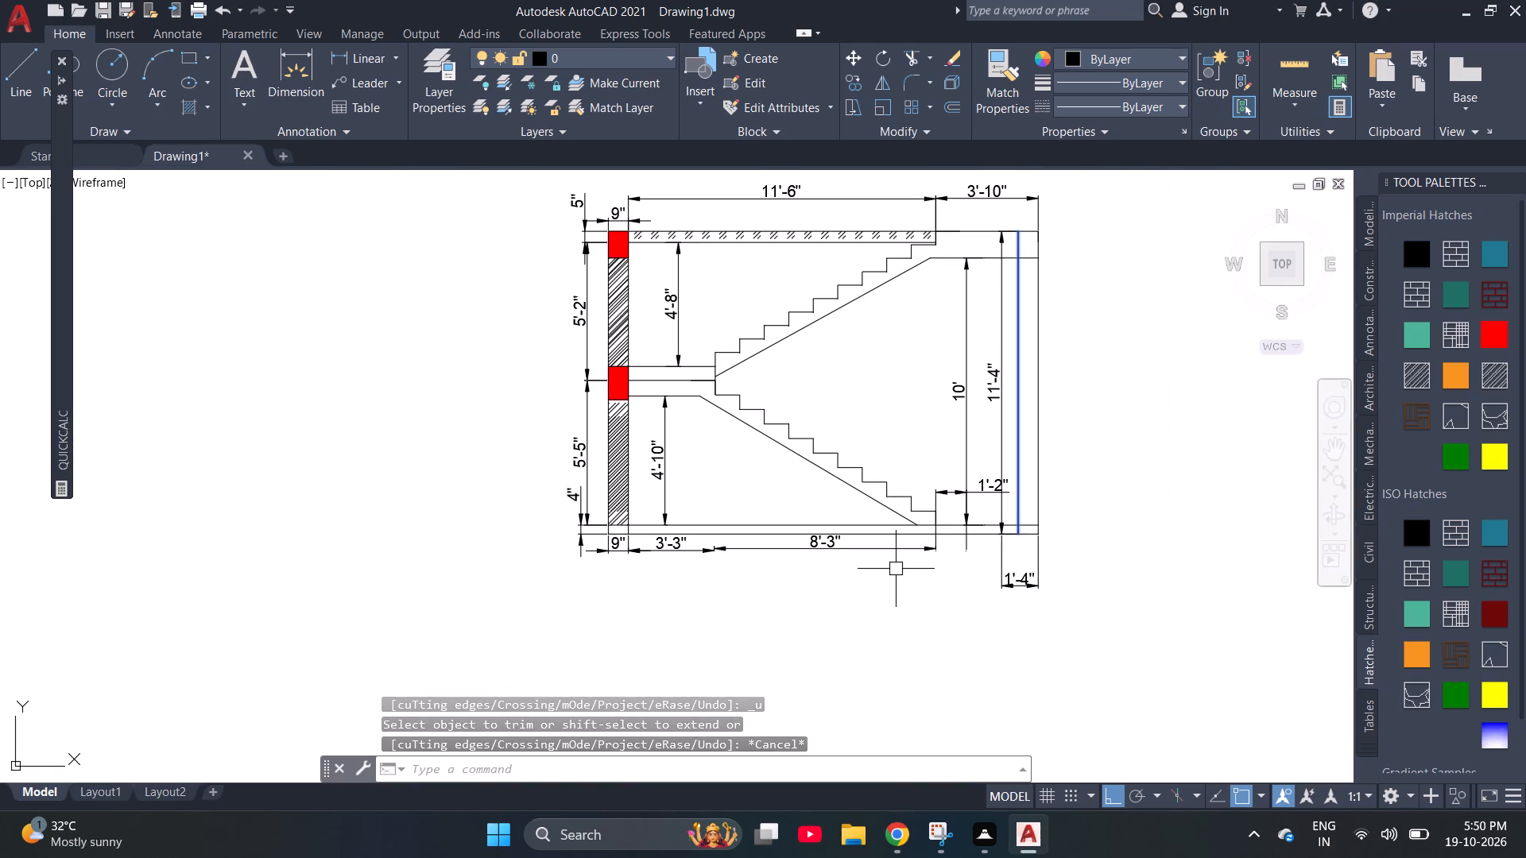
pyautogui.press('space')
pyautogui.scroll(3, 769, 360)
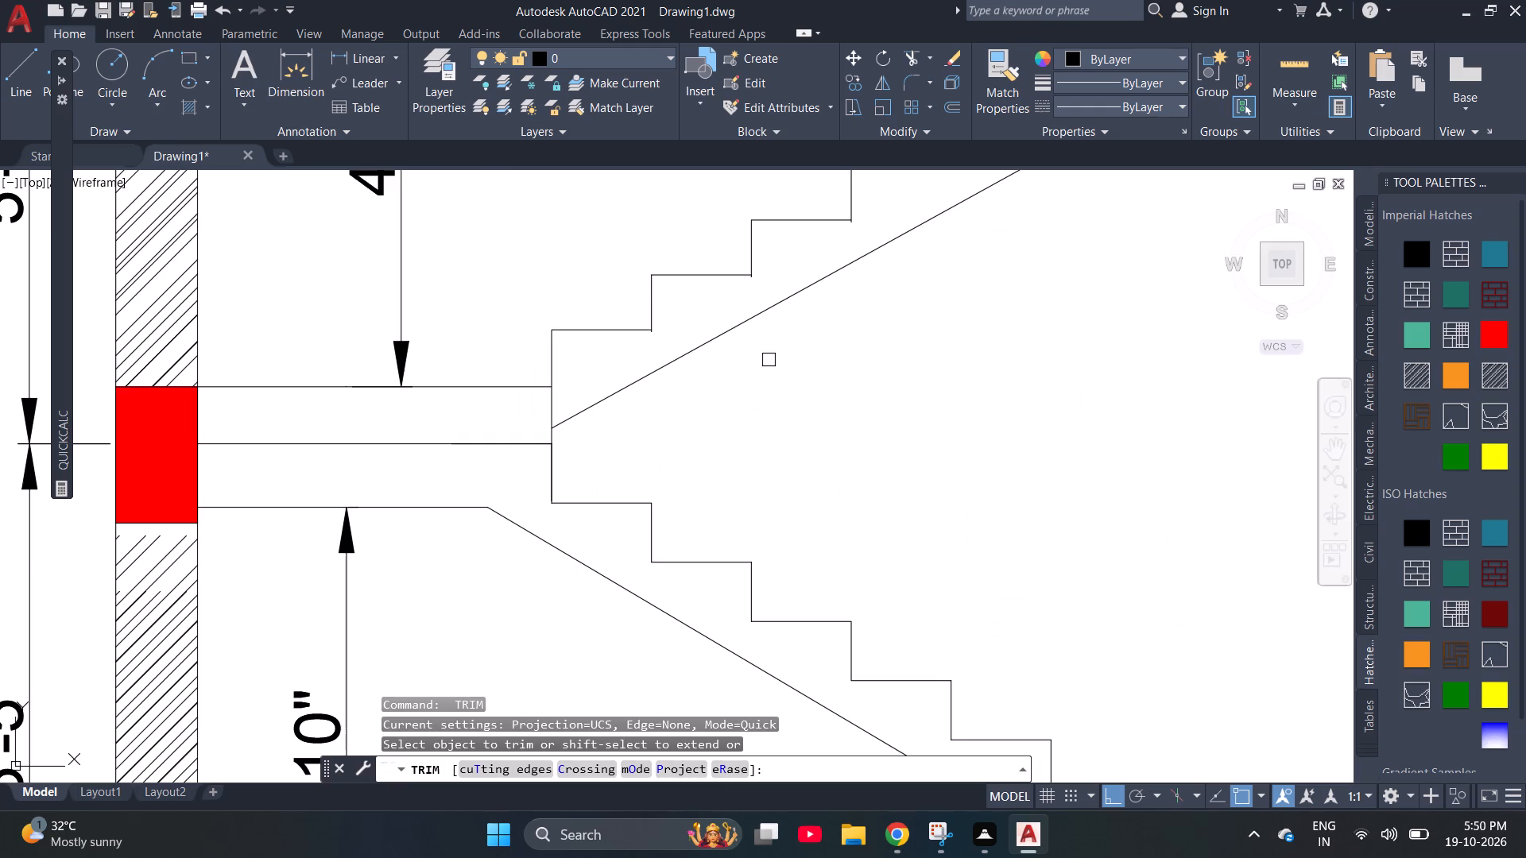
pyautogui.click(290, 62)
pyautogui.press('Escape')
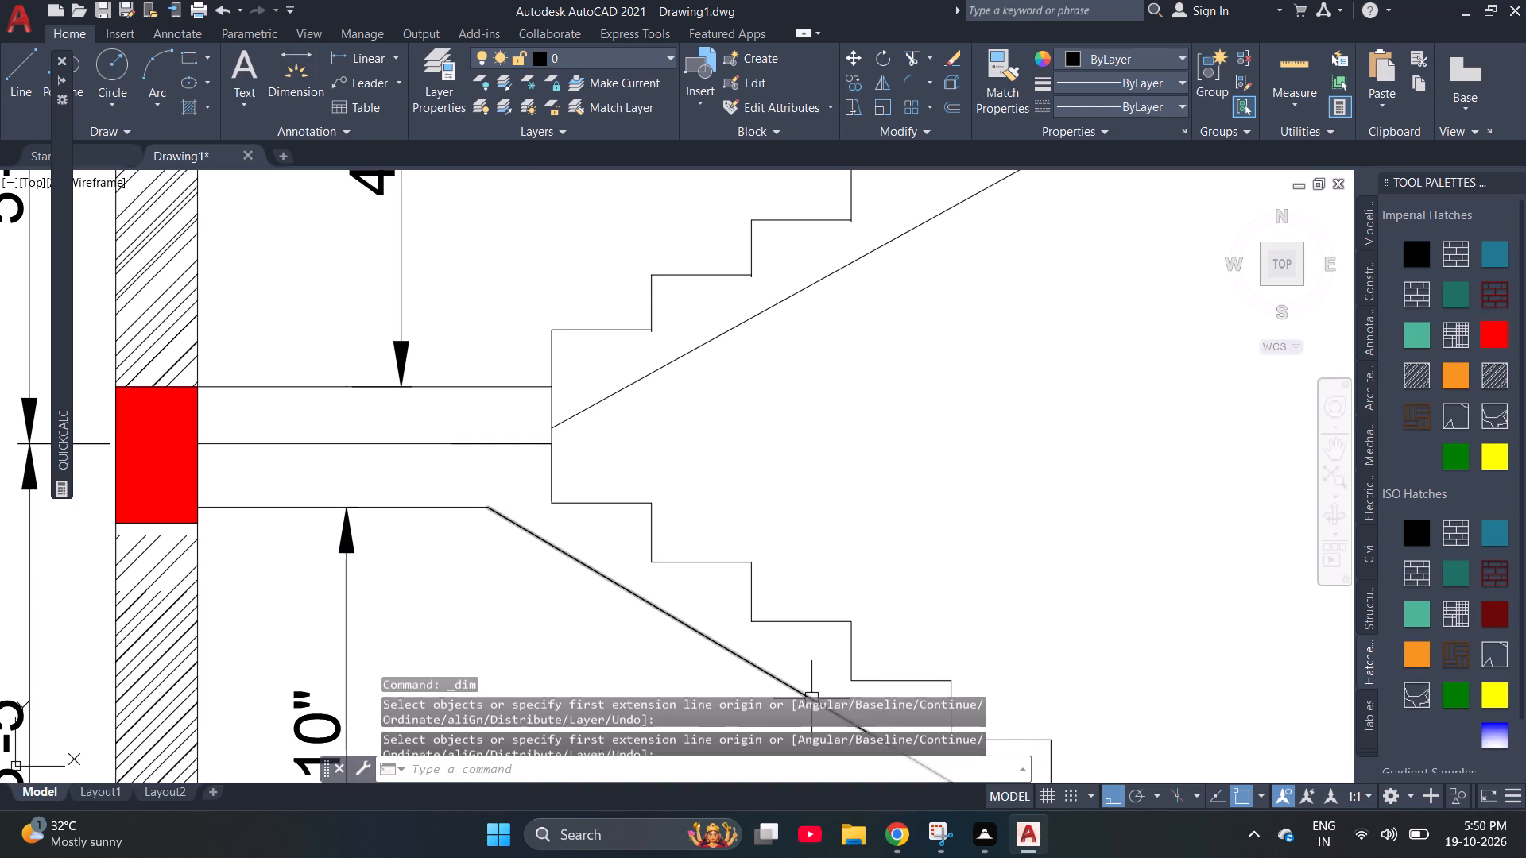
# Dimension the horizontal tread width of one step midway down the lower flight, placed above the step.
pyautogui.click(294, 74)
pyautogui.scroll(-2, 631, 319)
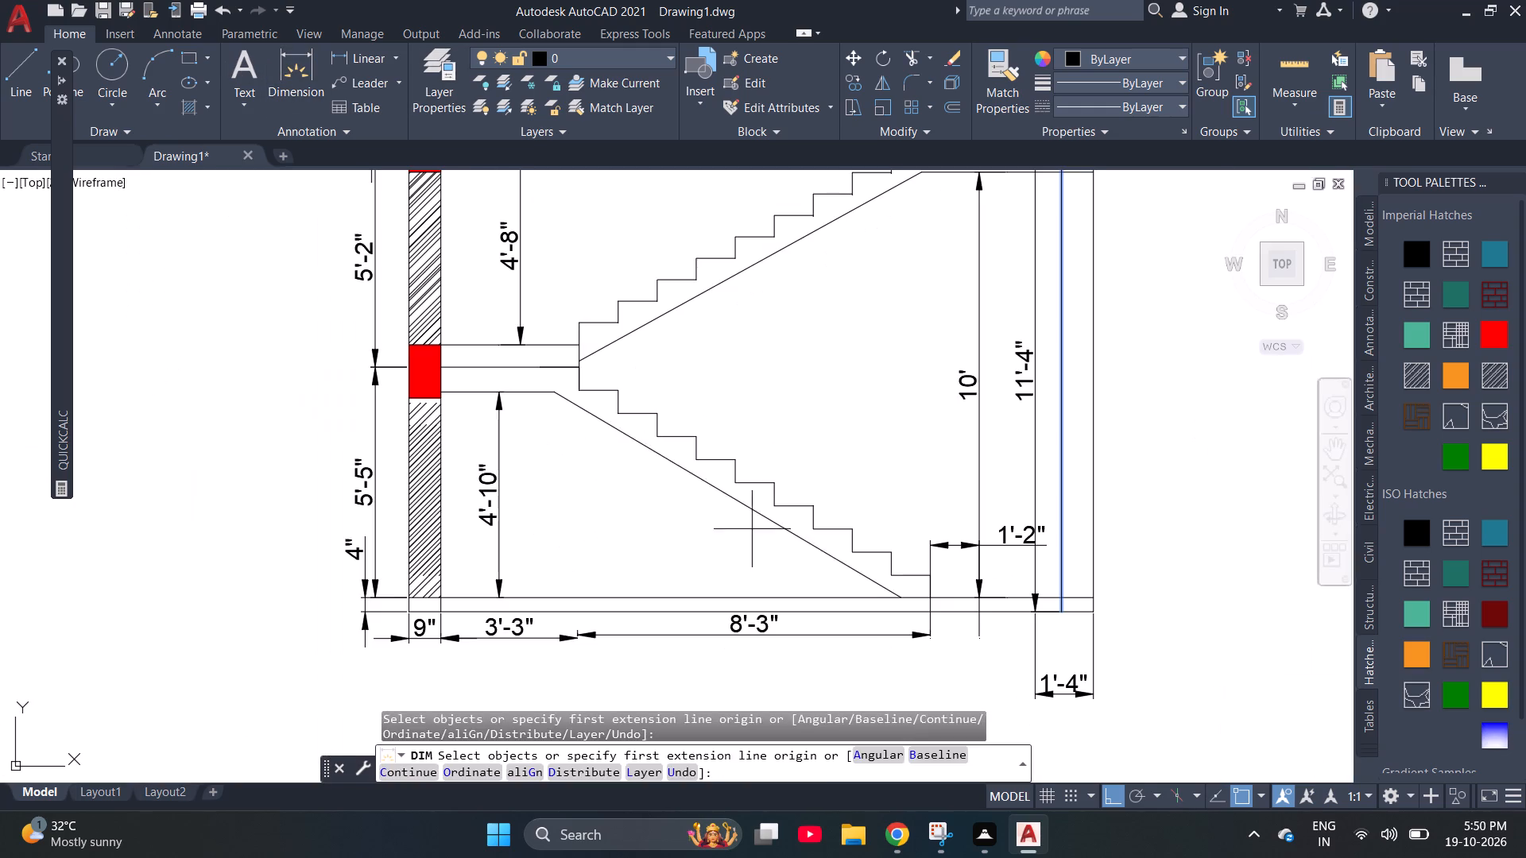
pyautogui.scroll(2, 773, 508)
pyautogui.click(669, 446)
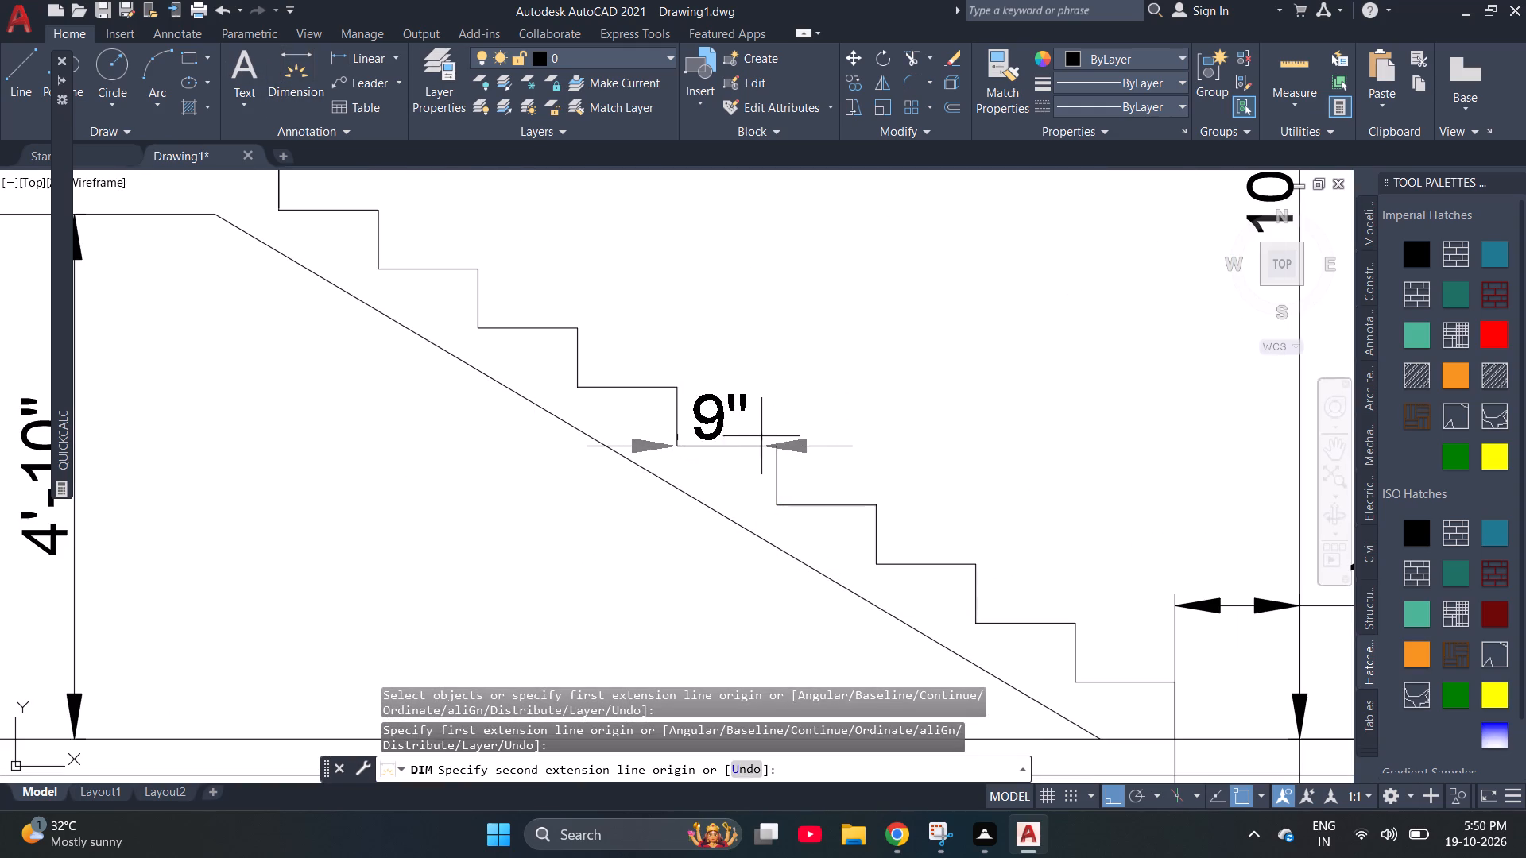
pyautogui.click(780, 444)
pyautogui.click(783, 367)
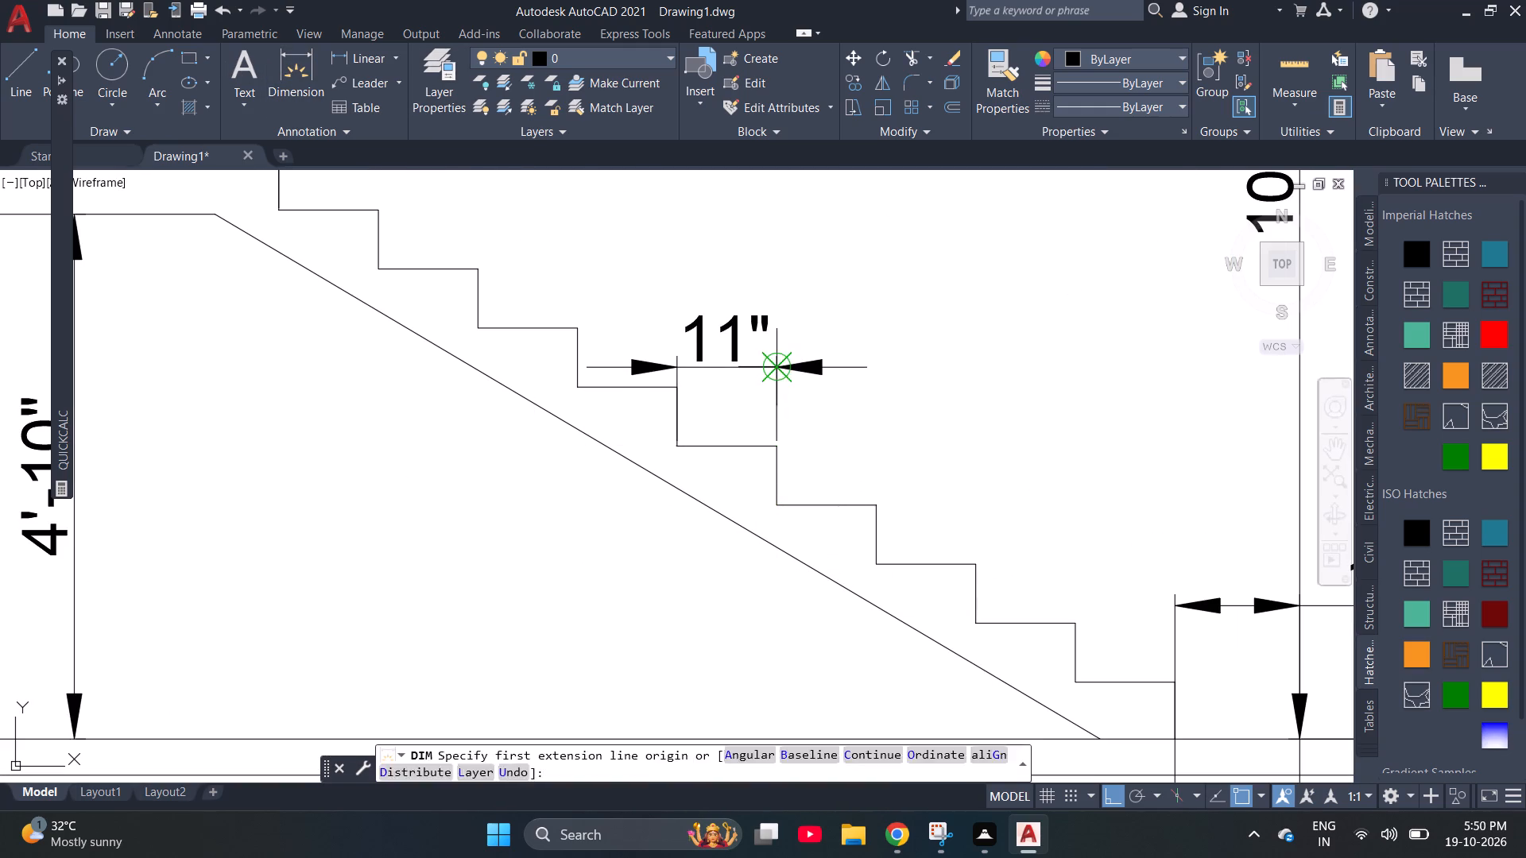
pyautogui.press('Escape')
# Dimension the vertical riser height of a step farther down the lower flight, placed beside the riser.
pyautogui.click(289, 82)
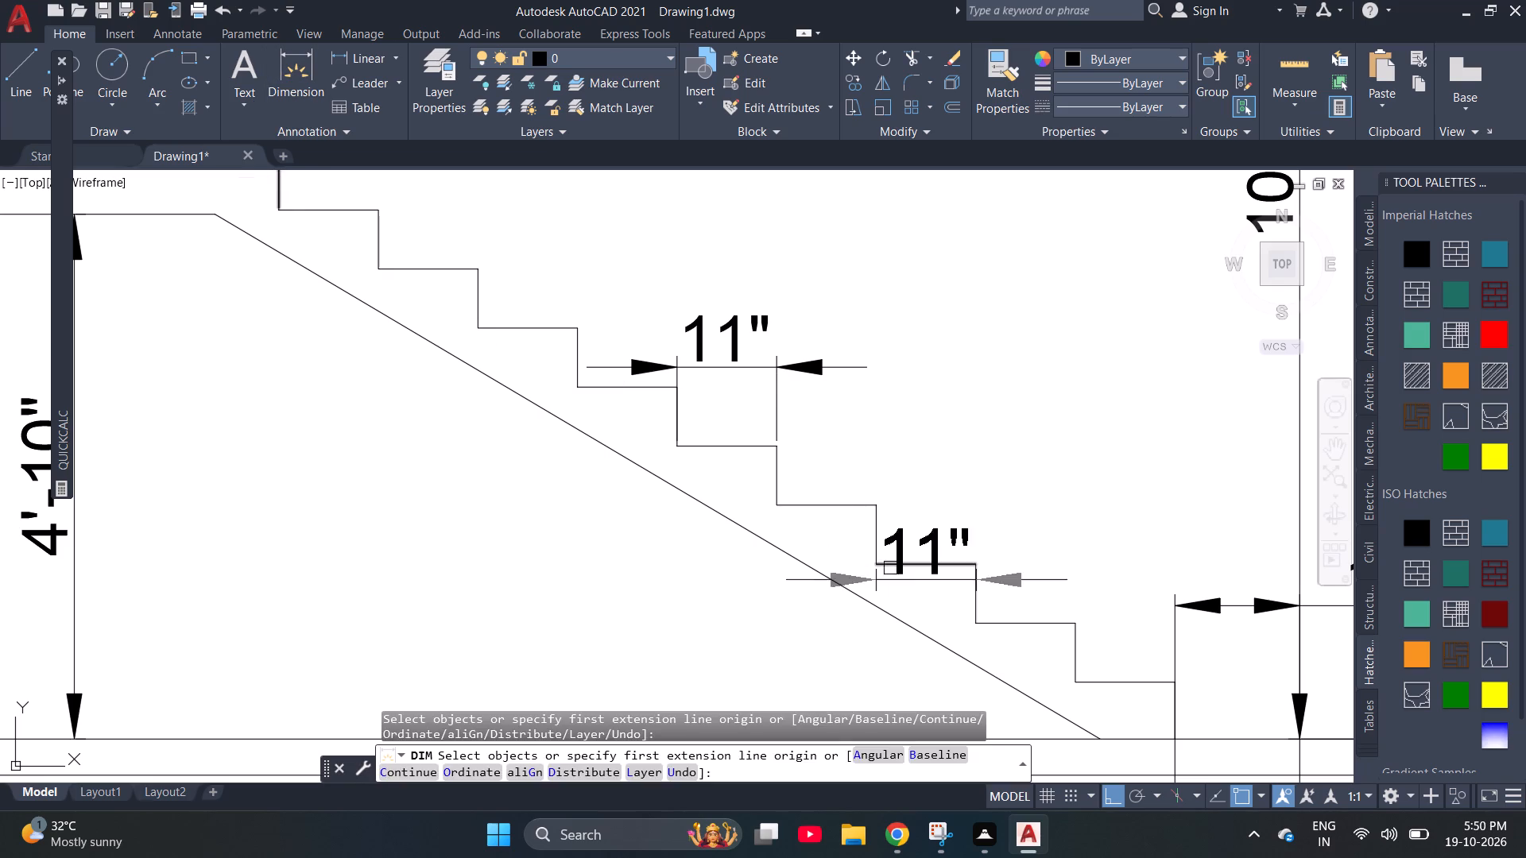
pyautogui.click(879, 556)
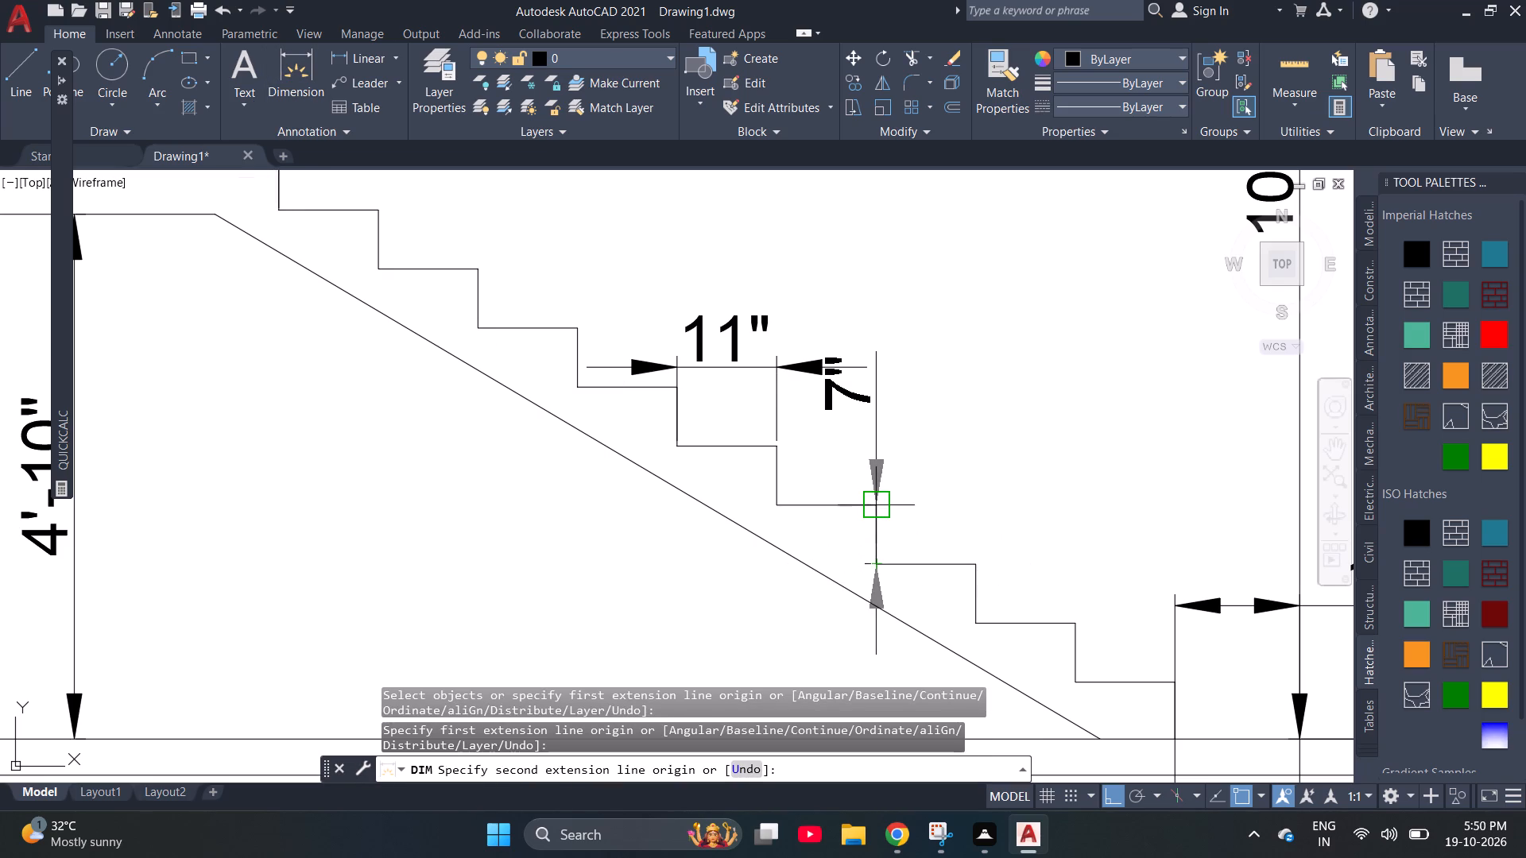
pyautogui.click(876, 504)
pyautogui.click(944, 493)
pyautogui.press('Escape')
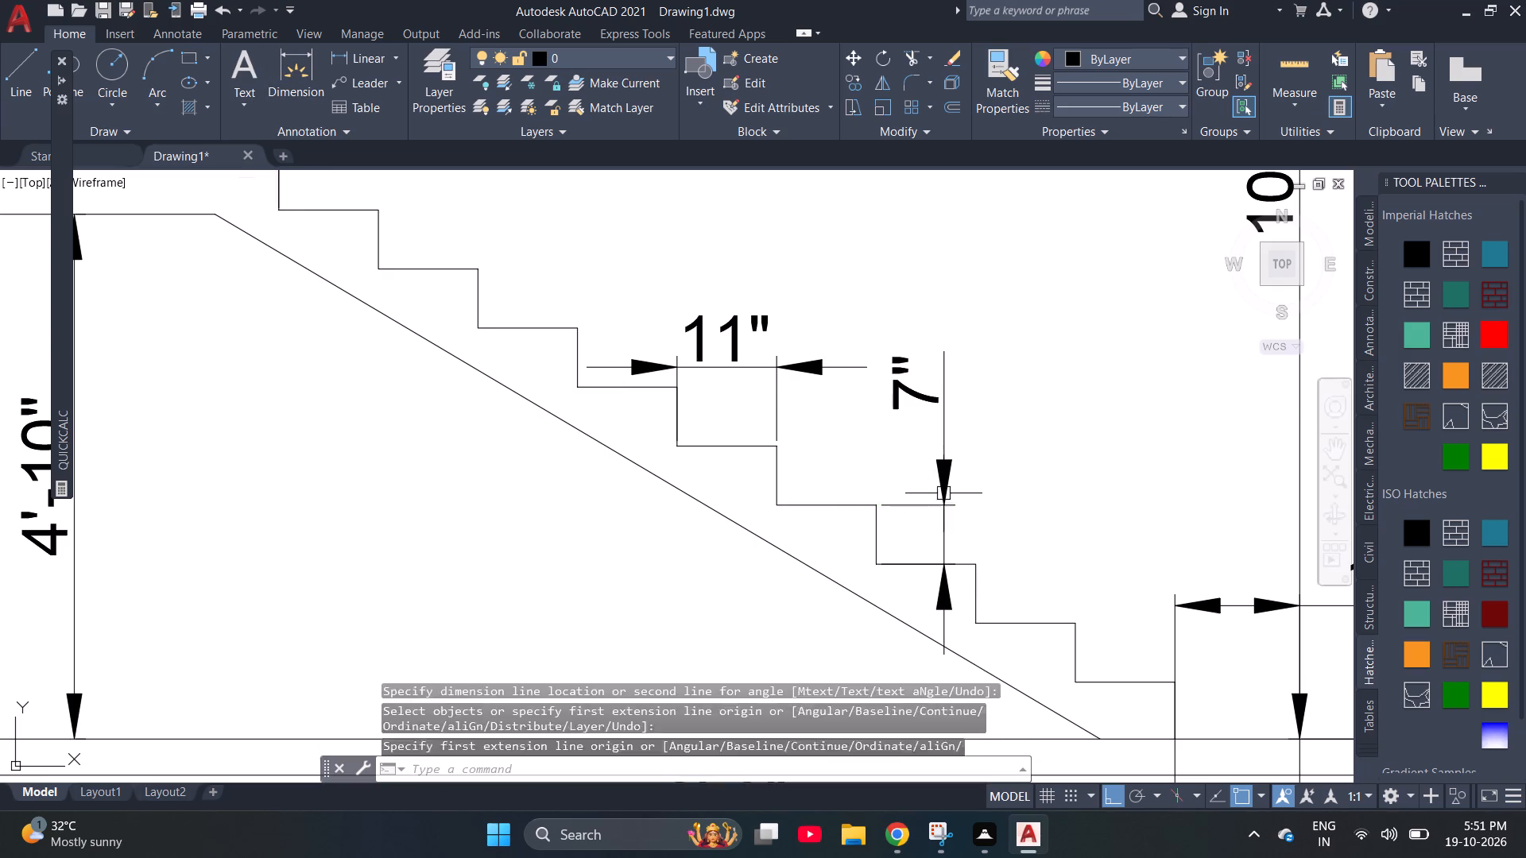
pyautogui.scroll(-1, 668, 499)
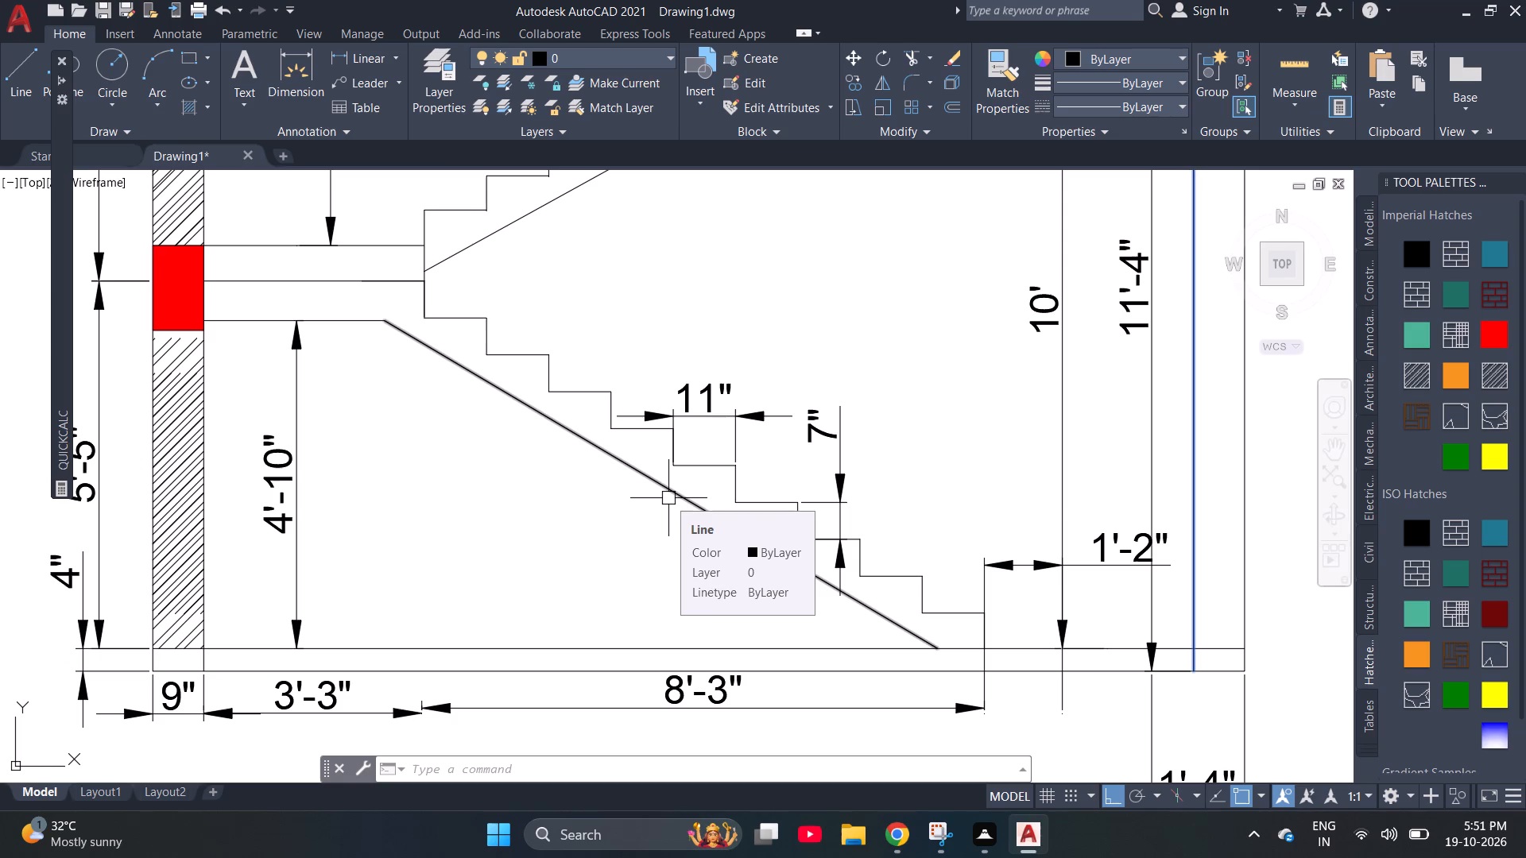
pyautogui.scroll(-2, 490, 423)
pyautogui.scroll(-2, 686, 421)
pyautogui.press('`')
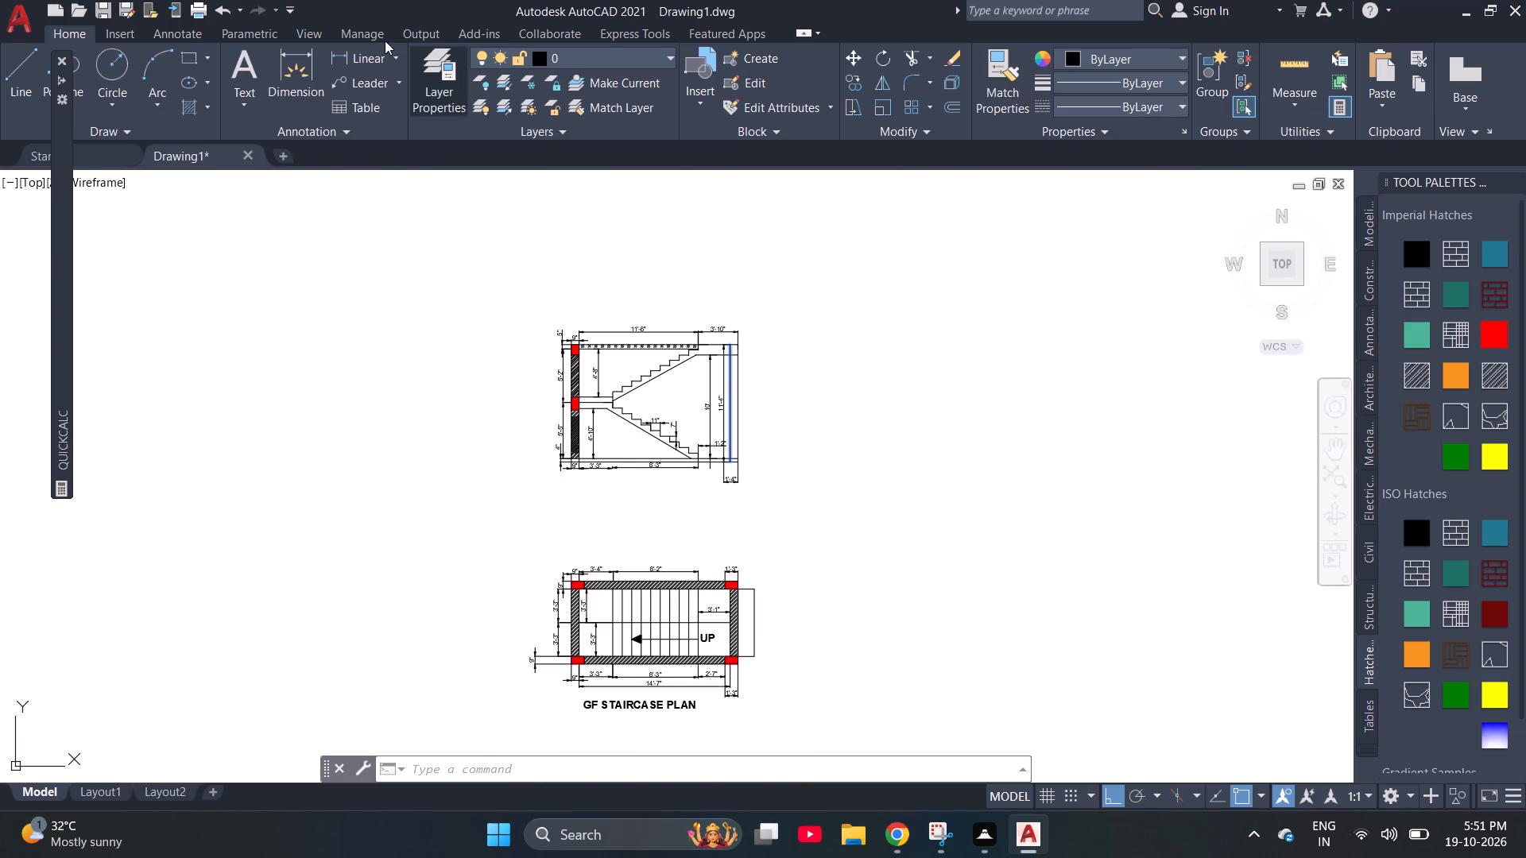
# Add the bold multiline text title "GF STAIRCASE SECTION" in the space below the staircase section.
pyautogui.click(241, 89)
pyautogui.click(591, 485)
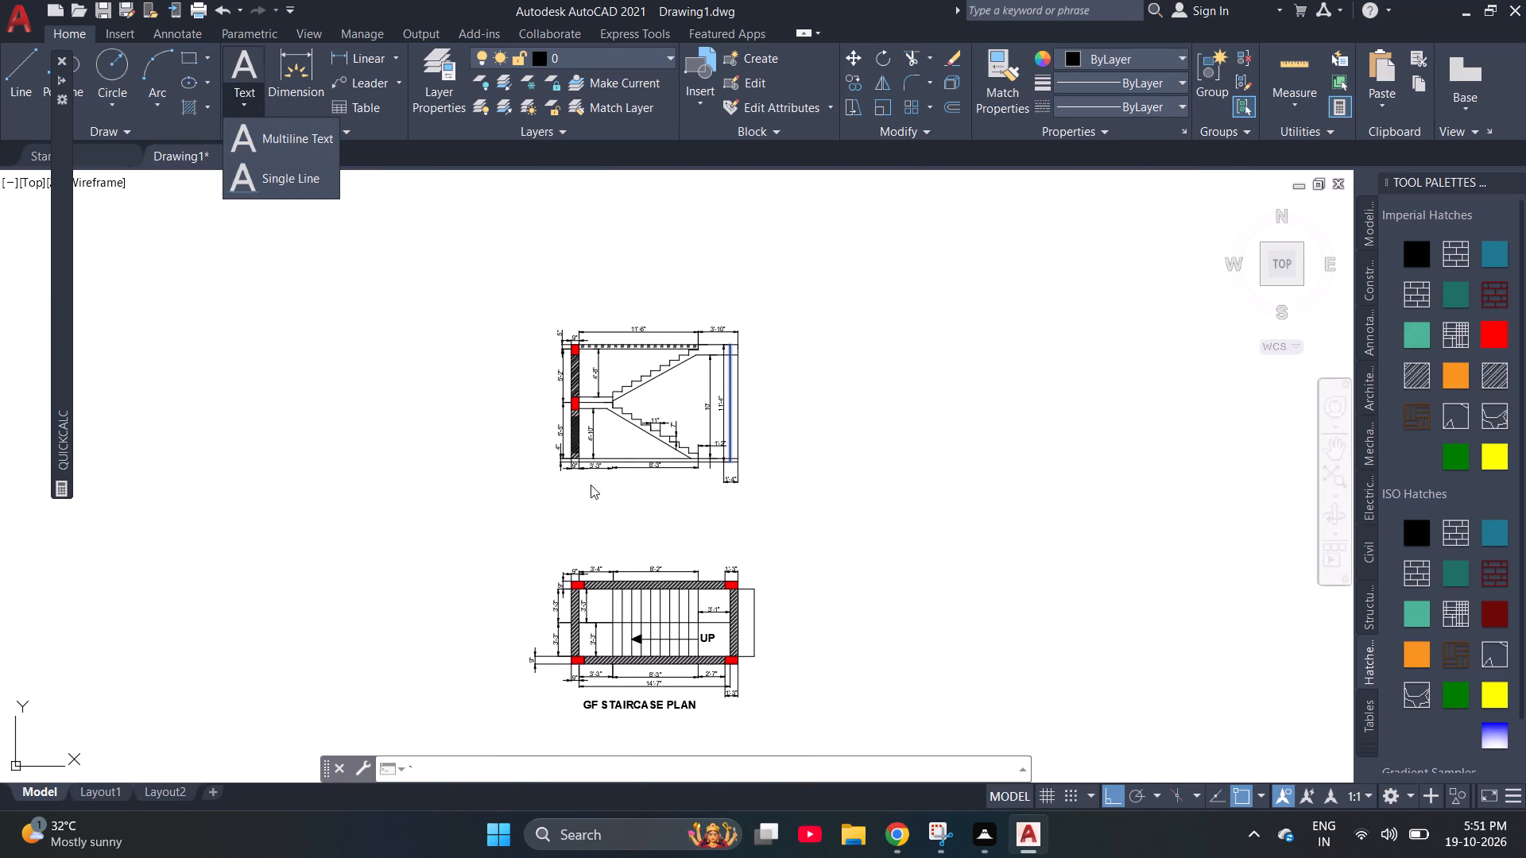
pyautogui.press('`')
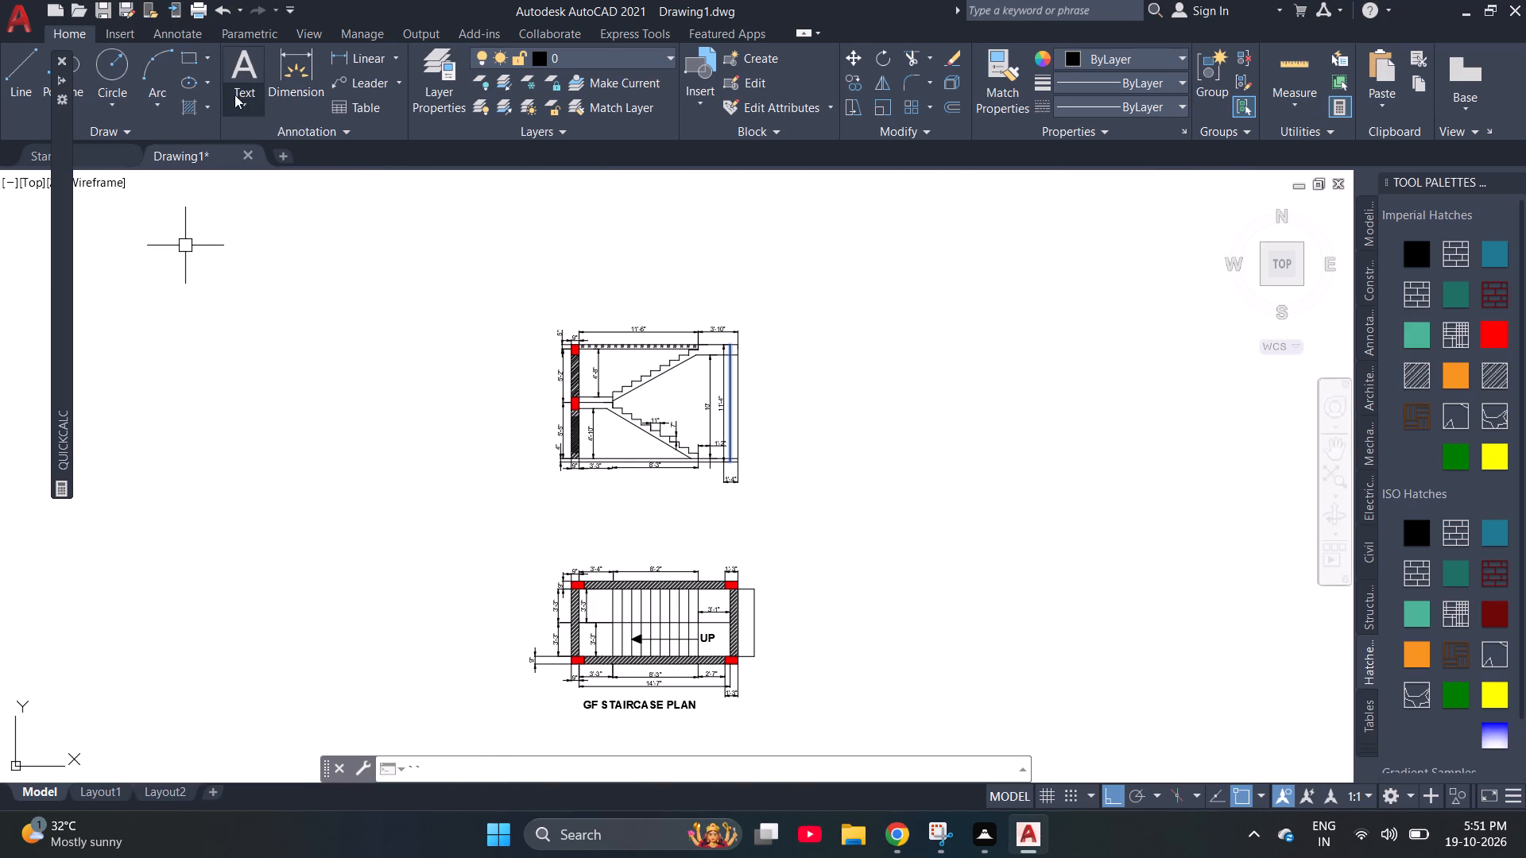
pyautogui.click(248, 98)
pyautogui.click(305, 143)
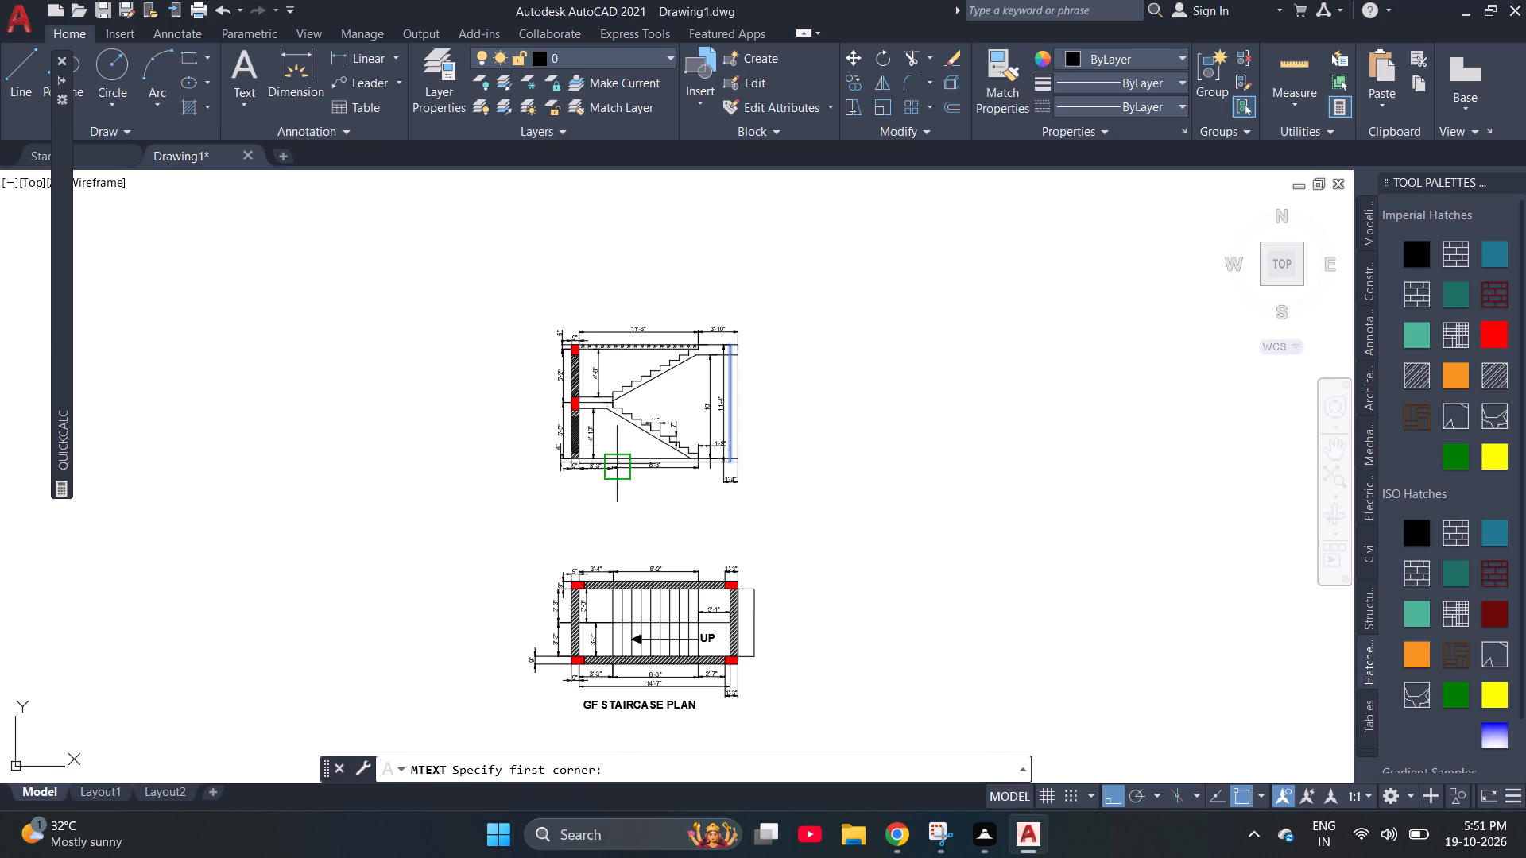
pyautogui.moveTo(586, 501); pyautogui.dragTo(607, 504)
pyautogui.moveTo(870, 547); pyautogui.dragTo(863, 541)
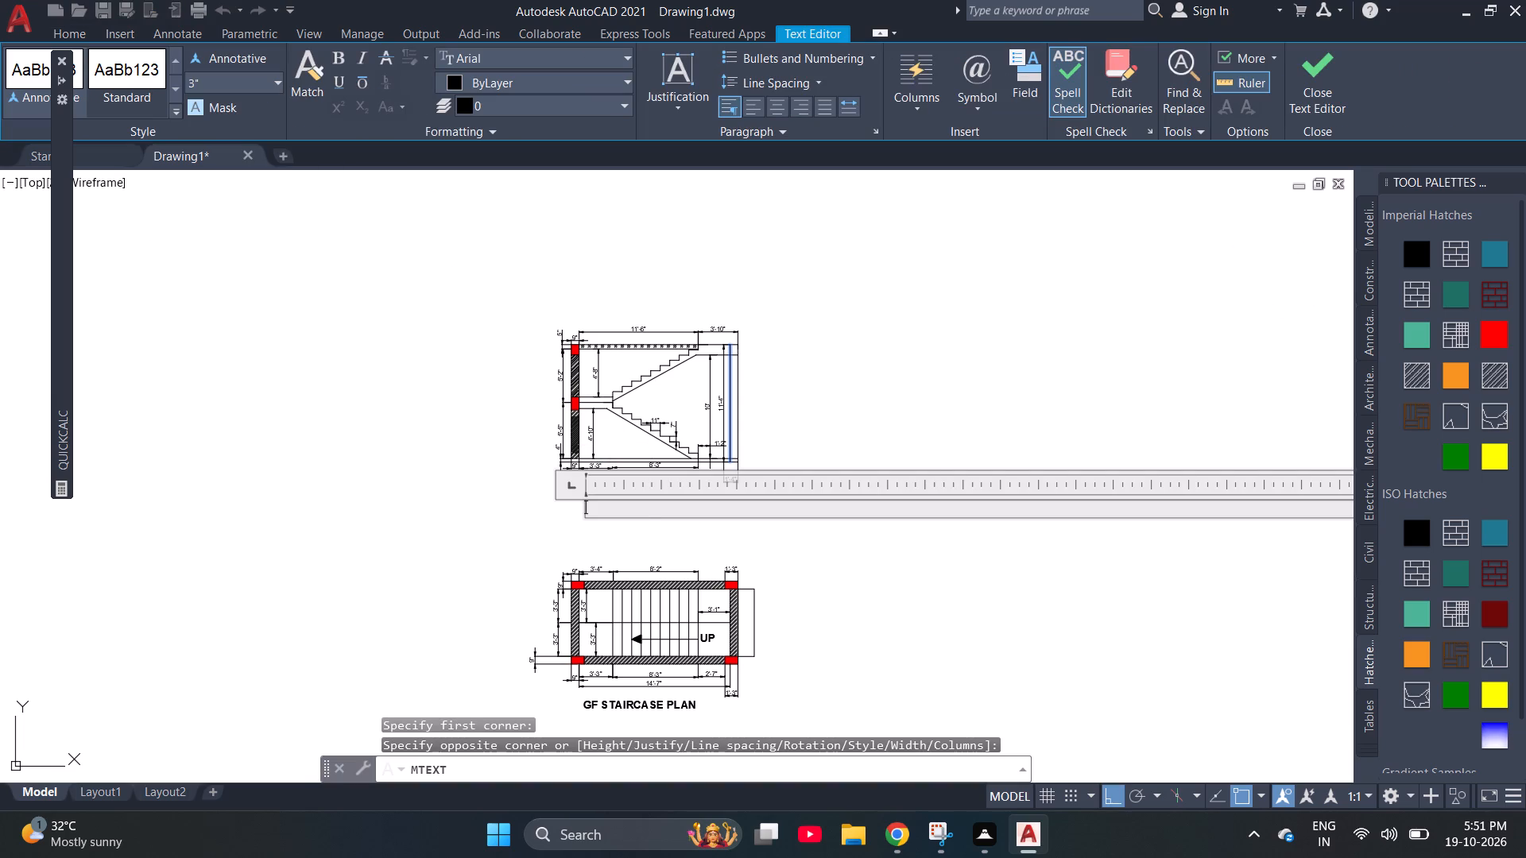
pyautogui.click(644, 507)
pyautogui.write('GROU')
pyautogui.hotkey('ctrl', 'a')
pyautogui.write('GF')
pyautogui.press('space')
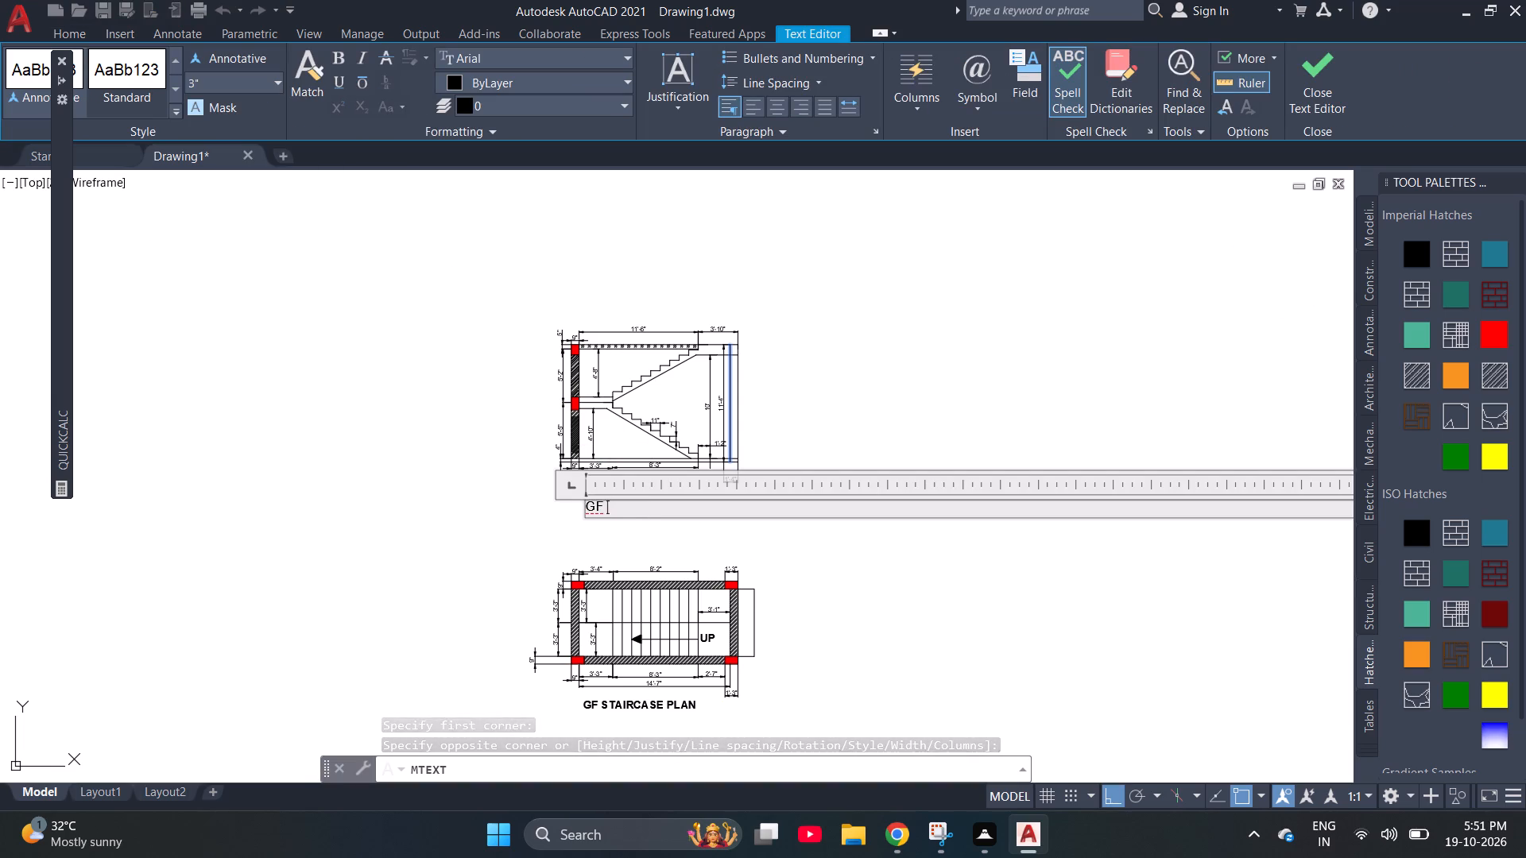
pyautogui.write('STAIRCASE')
pyautogui.press('space')
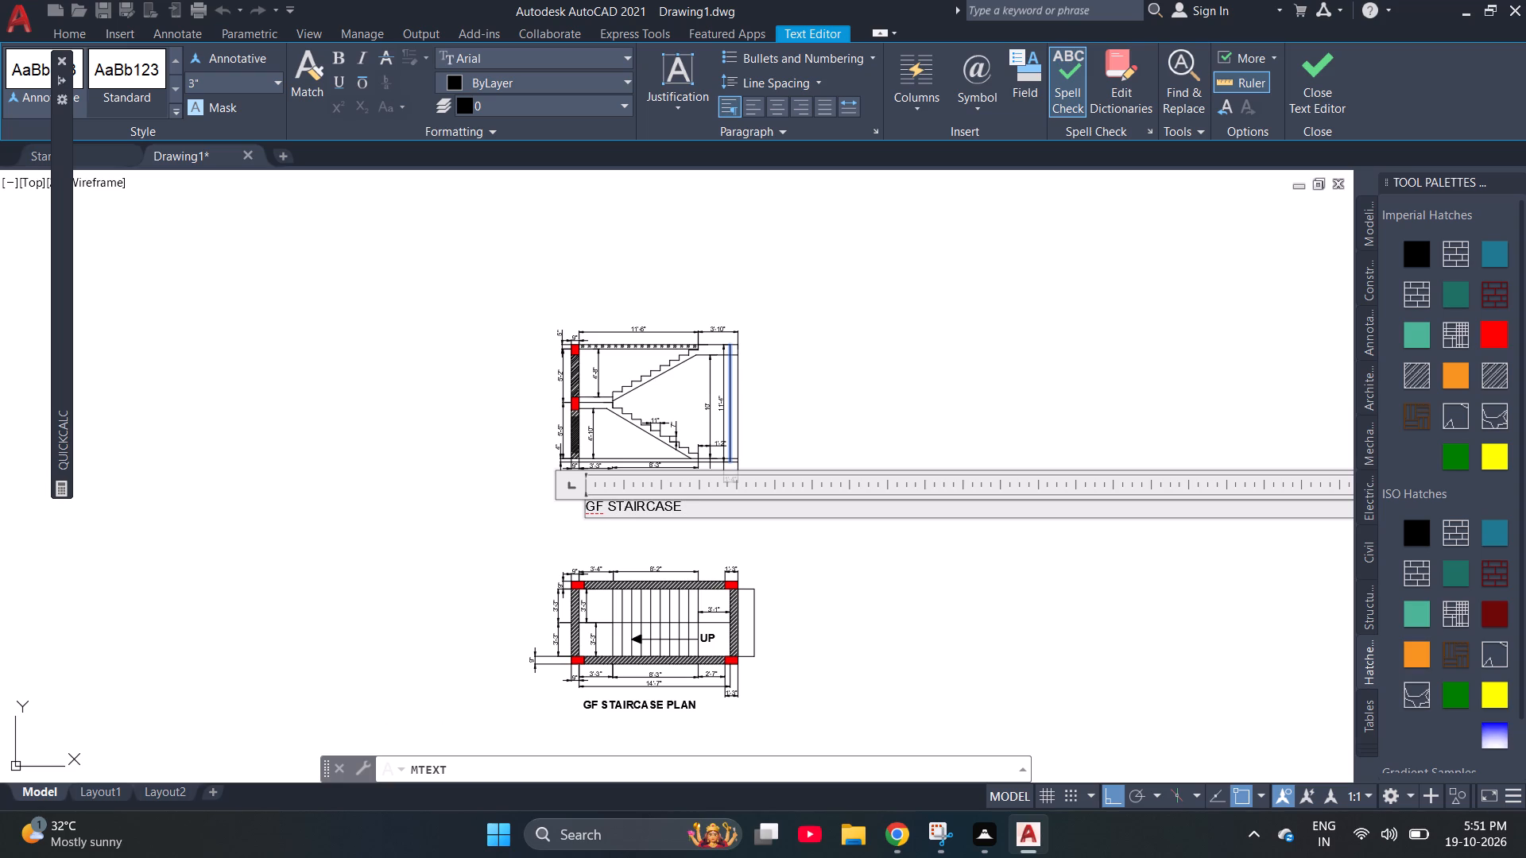
pyautogui.write('SECTION')
pyautogui.hotkey('ctrl', 'a')
pyautogui.hotkey('ctrl', 'b')
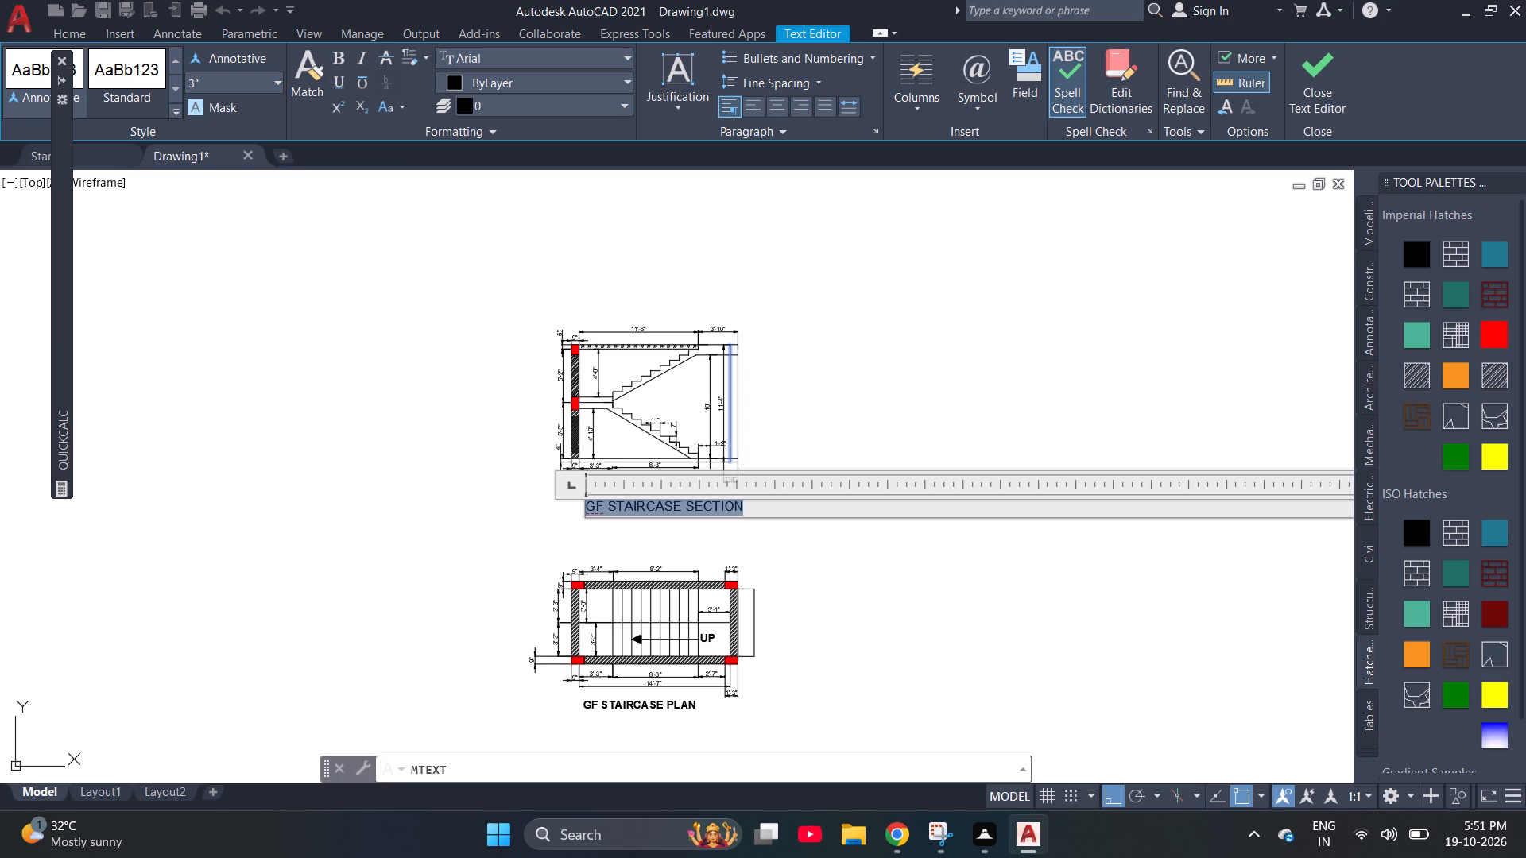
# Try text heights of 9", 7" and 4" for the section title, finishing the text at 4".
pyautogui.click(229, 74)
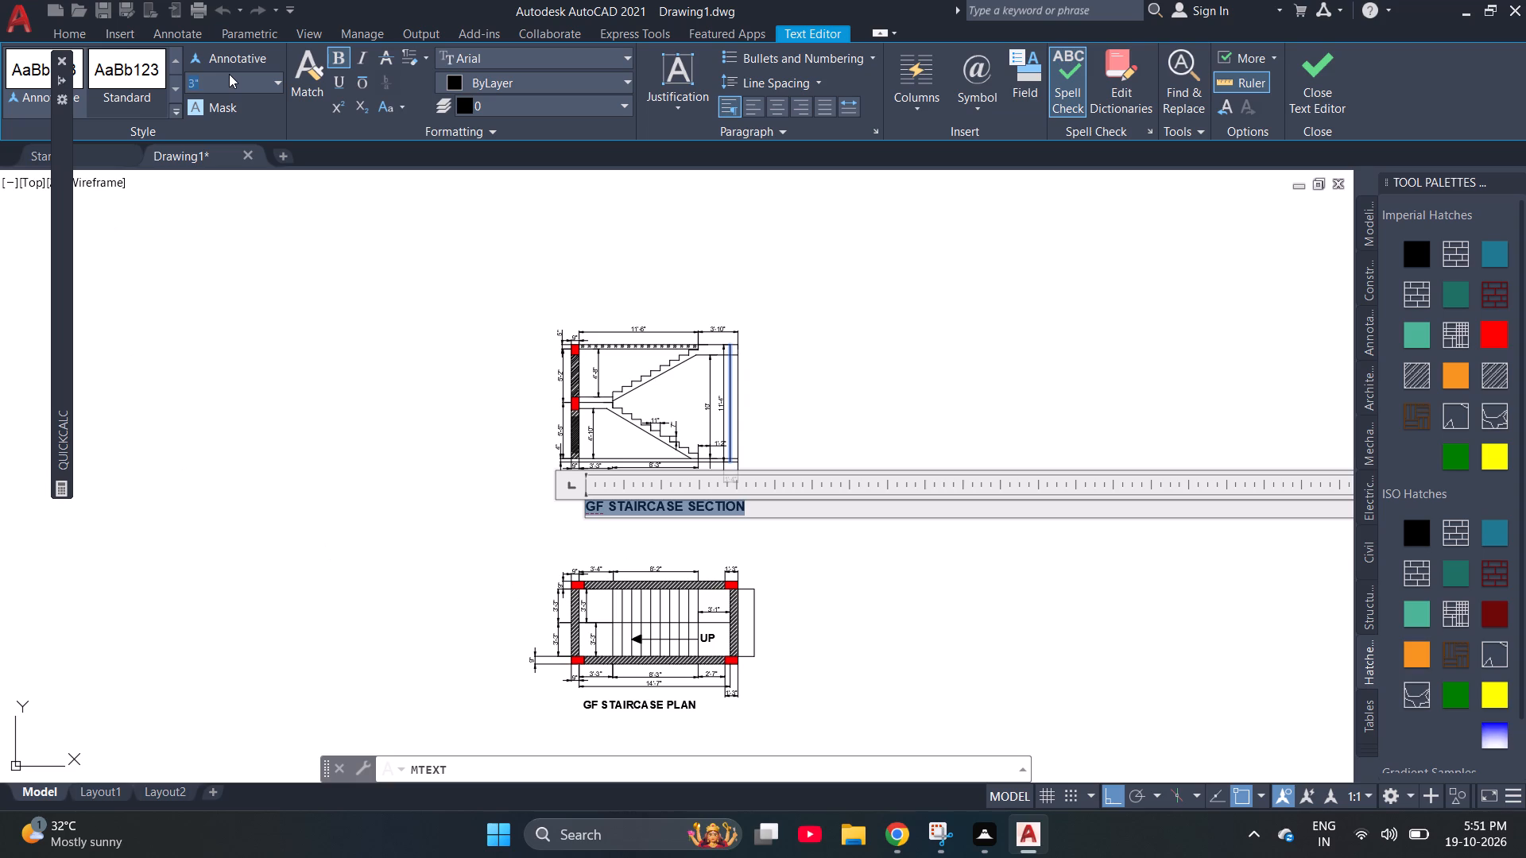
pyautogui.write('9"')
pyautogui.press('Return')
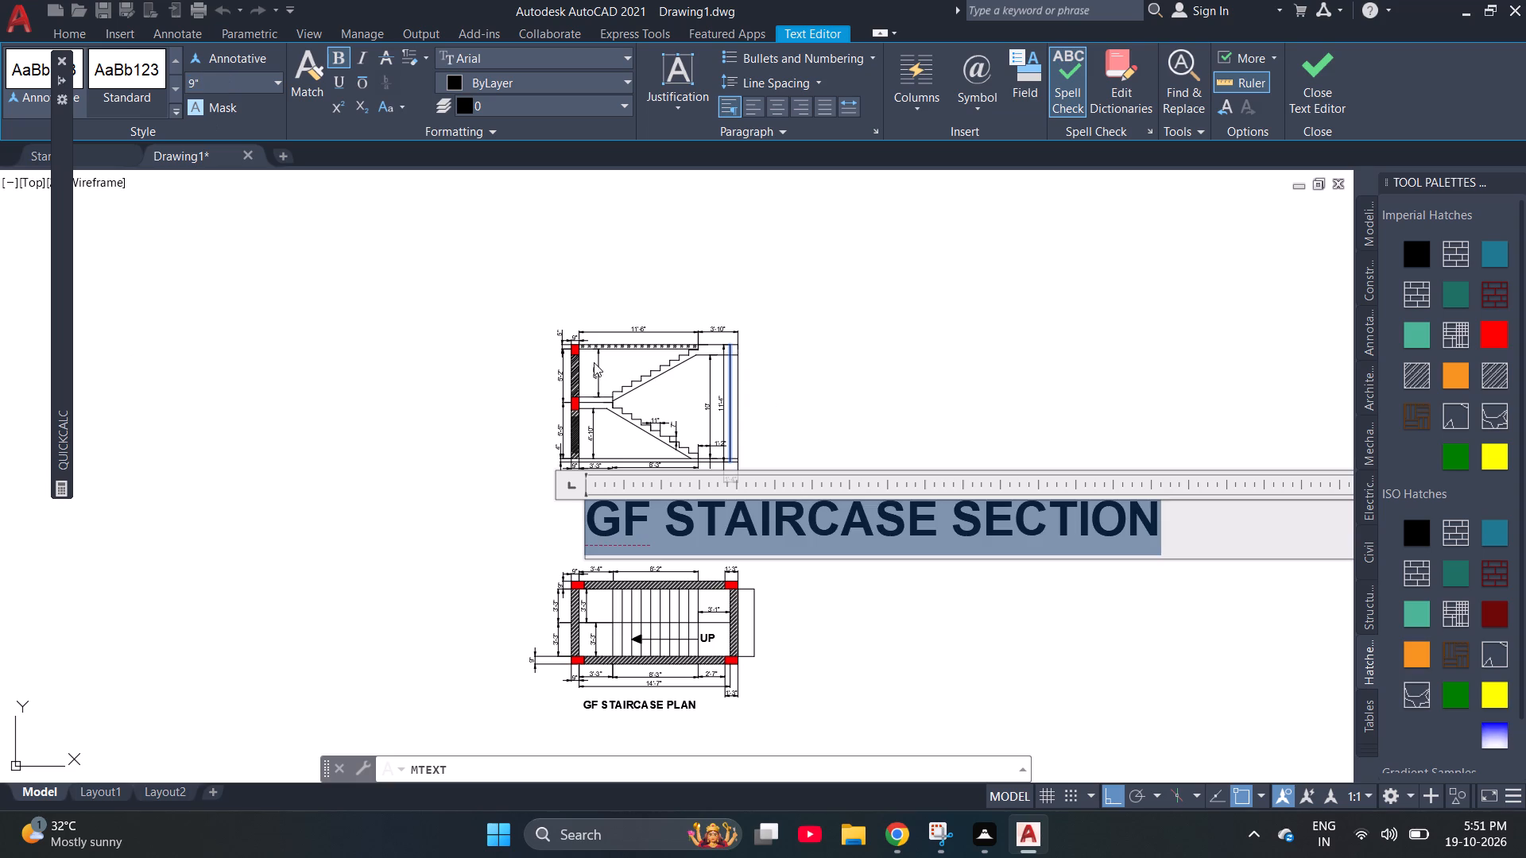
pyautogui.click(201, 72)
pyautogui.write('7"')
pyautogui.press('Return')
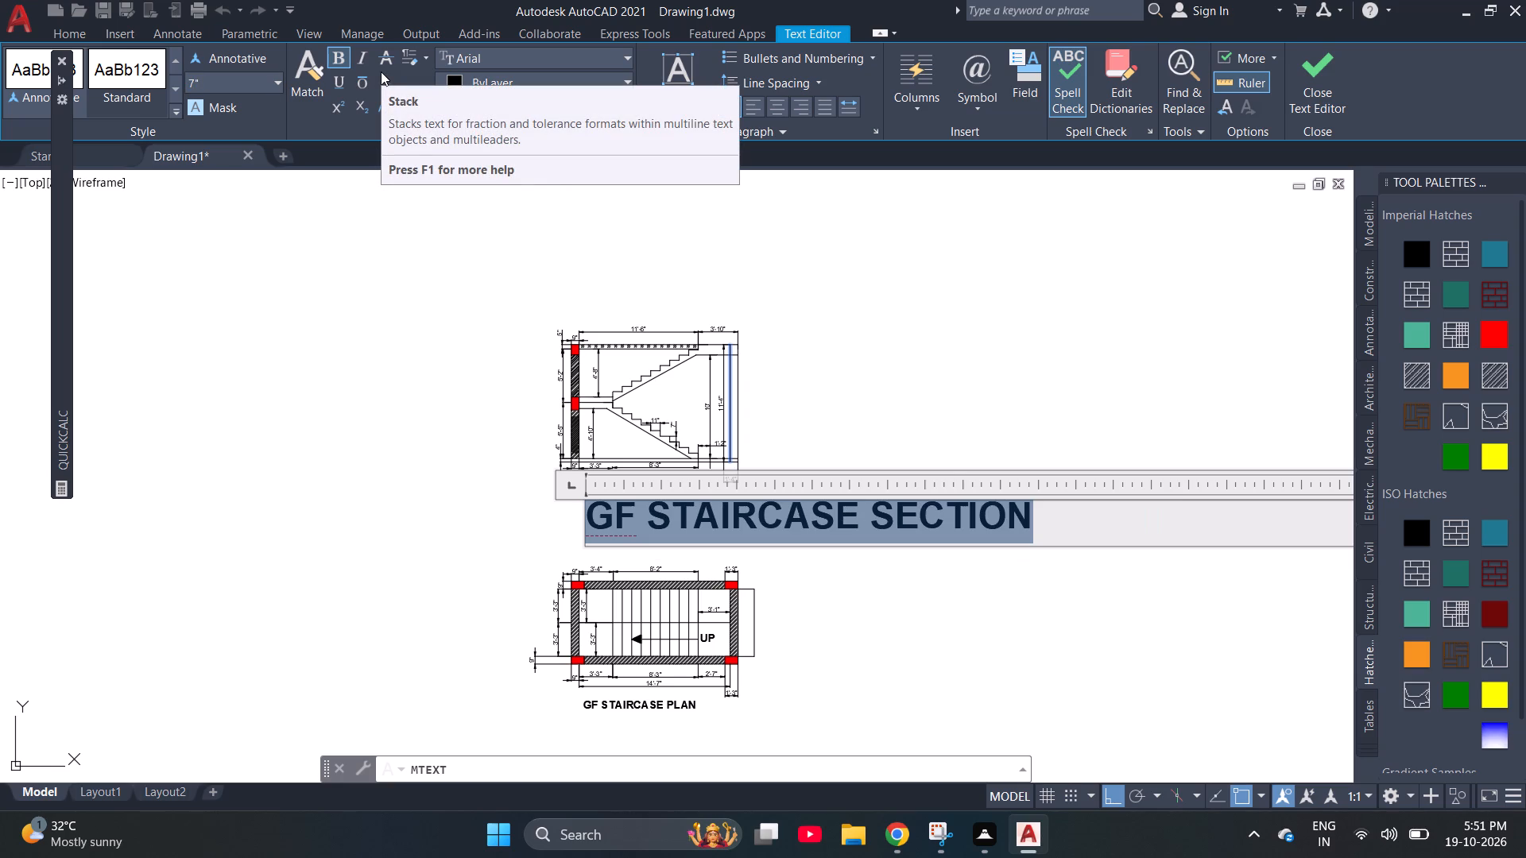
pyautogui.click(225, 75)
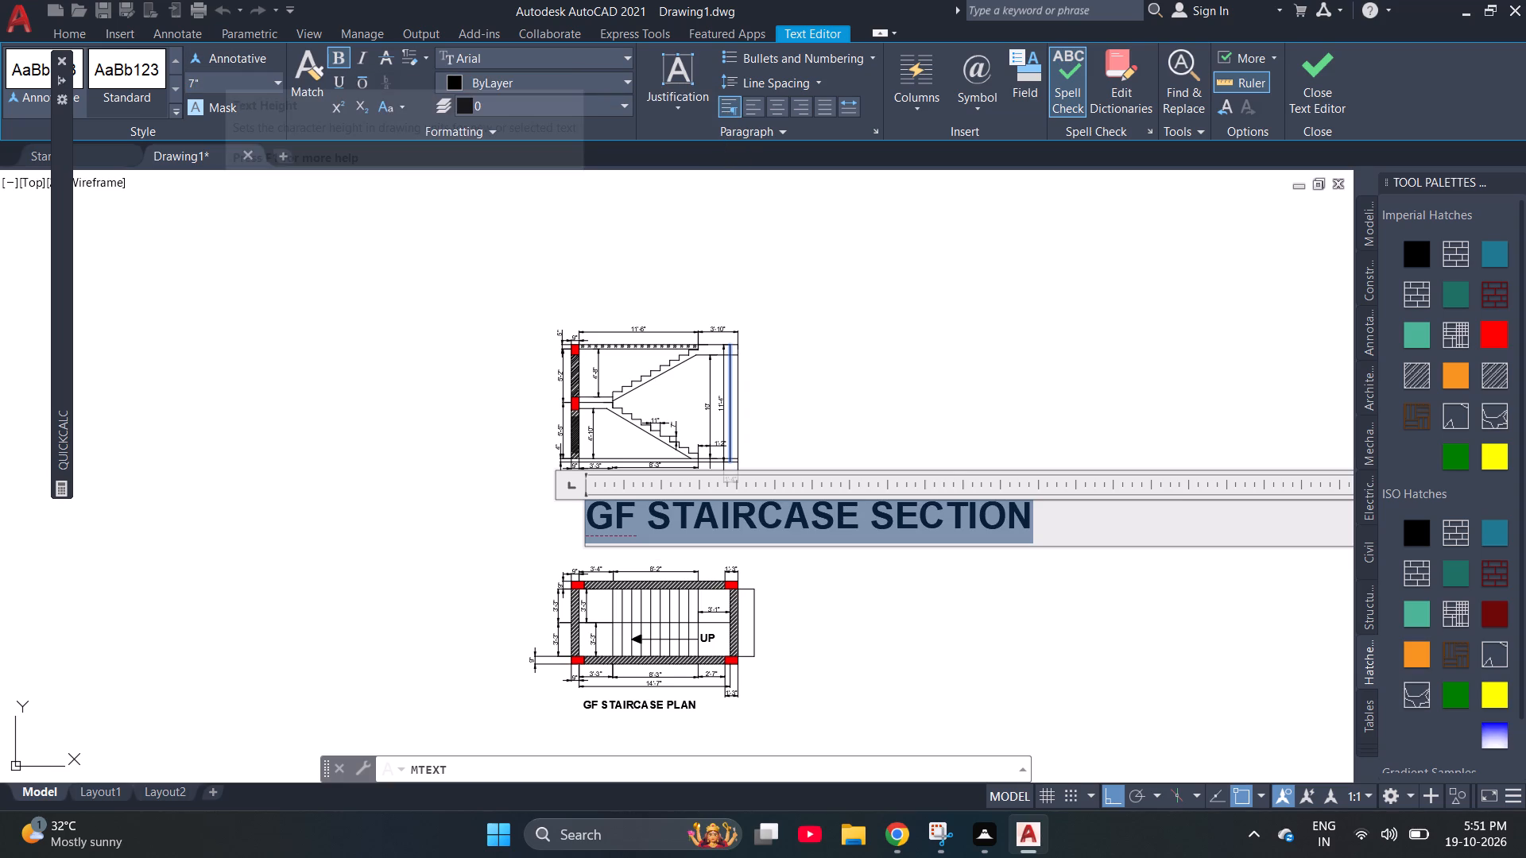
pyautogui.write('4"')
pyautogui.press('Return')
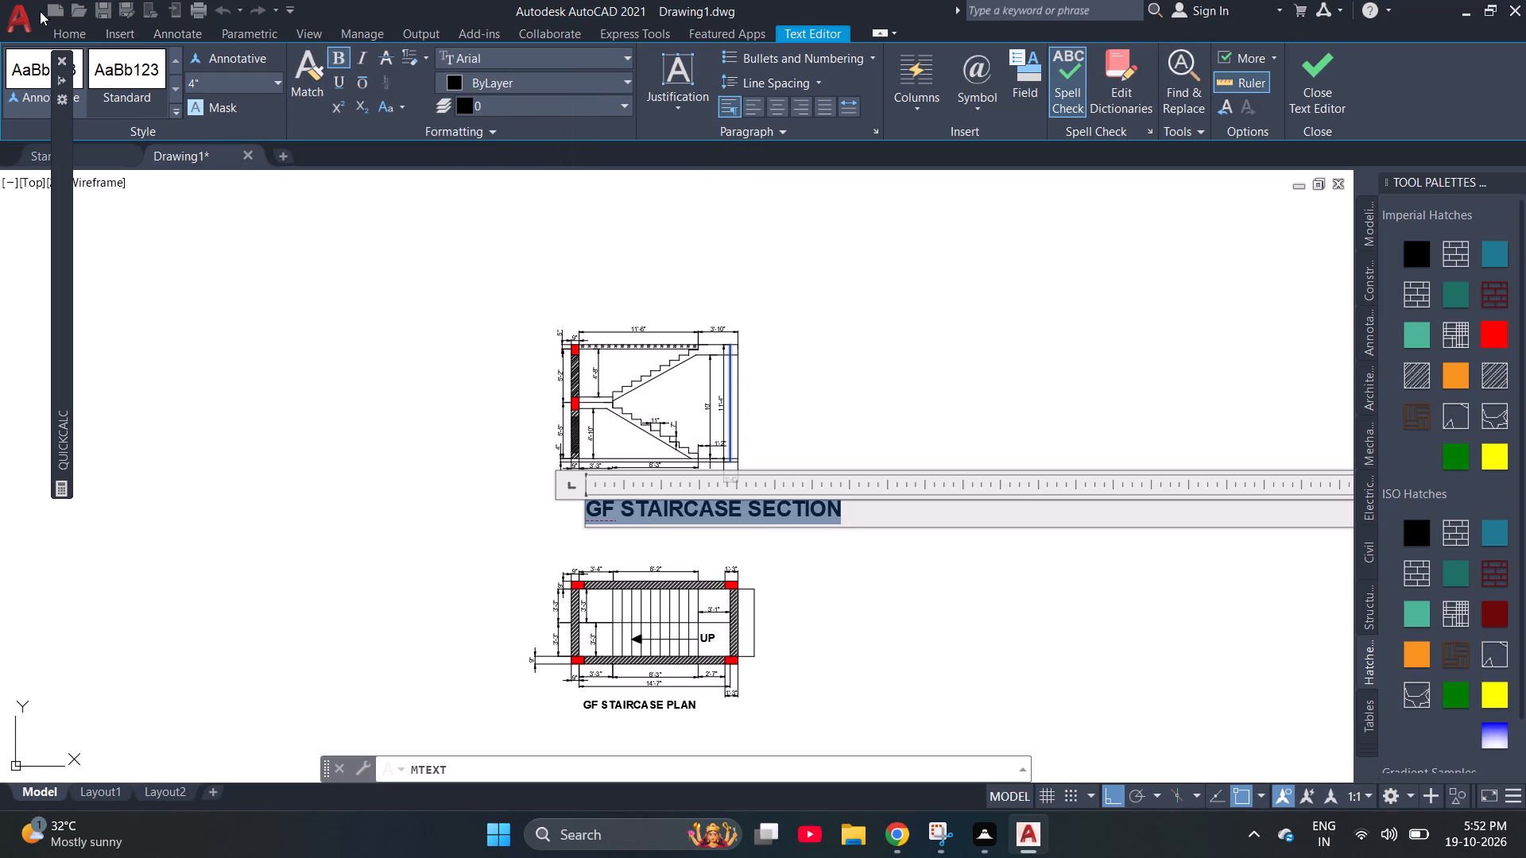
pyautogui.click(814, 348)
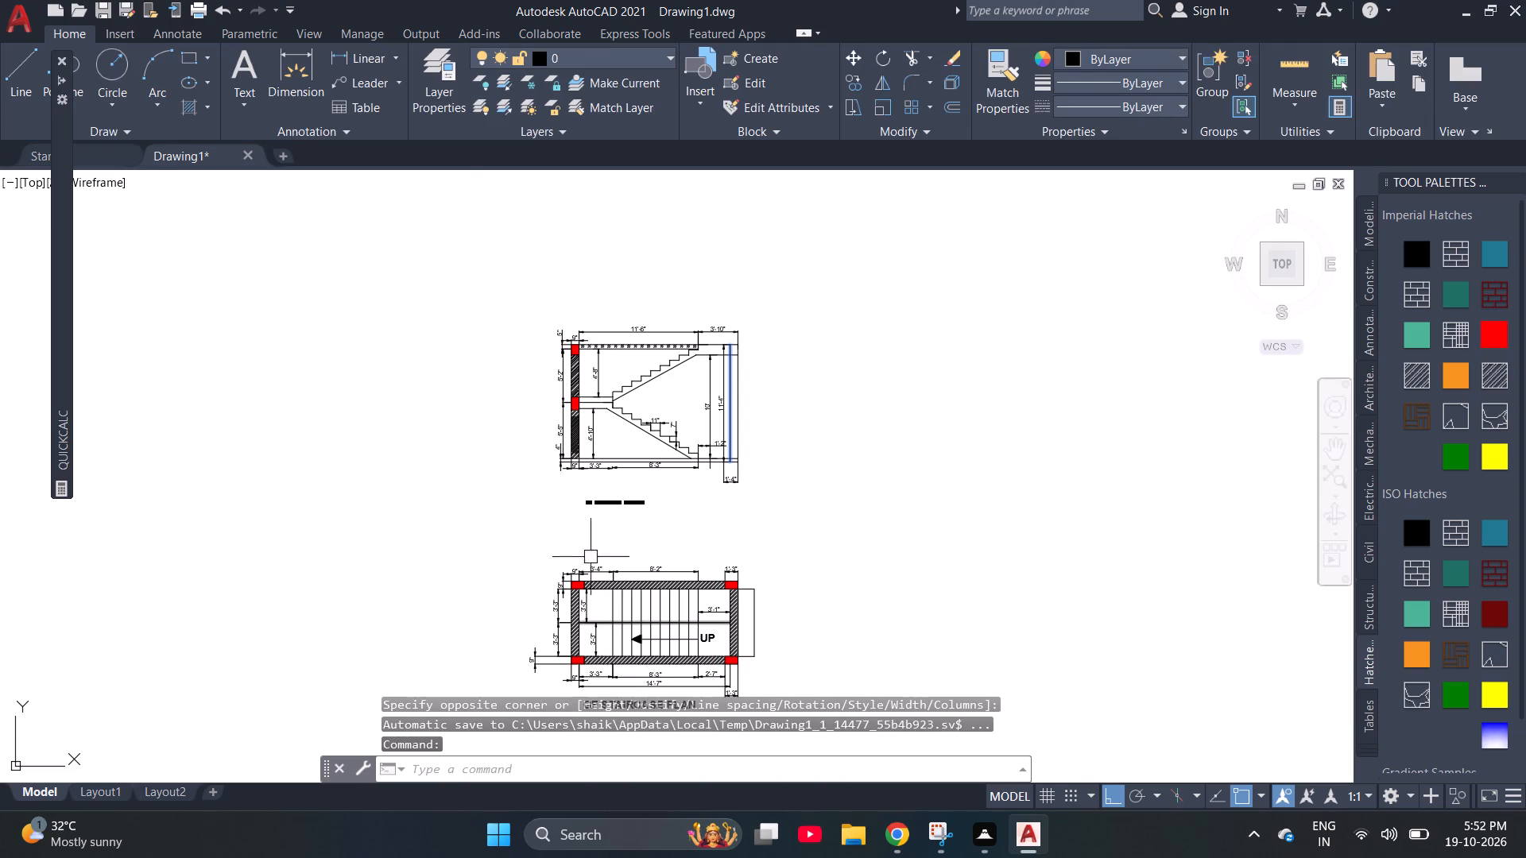
# Reopen the section title for editing and set the height of all its text to 7".
pyautogui.scroll(3, 589, 520)
pyautogui.click(623, 430)
pyautogui.doubleClick(612, 454)
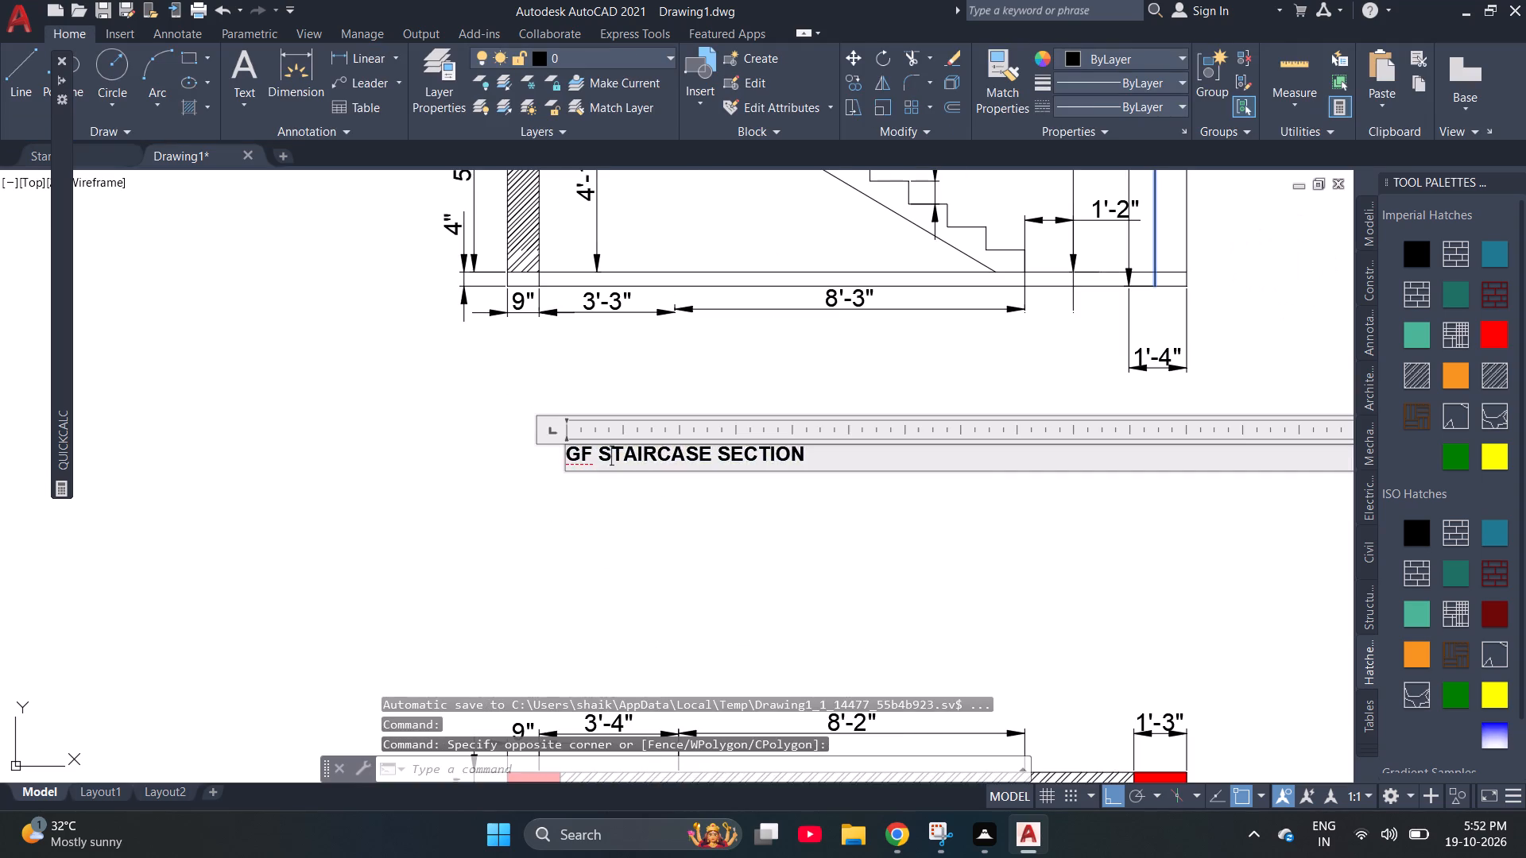
pyautogui.hotkey('ctrl', 'a')
pyautogui.click(215, 89)
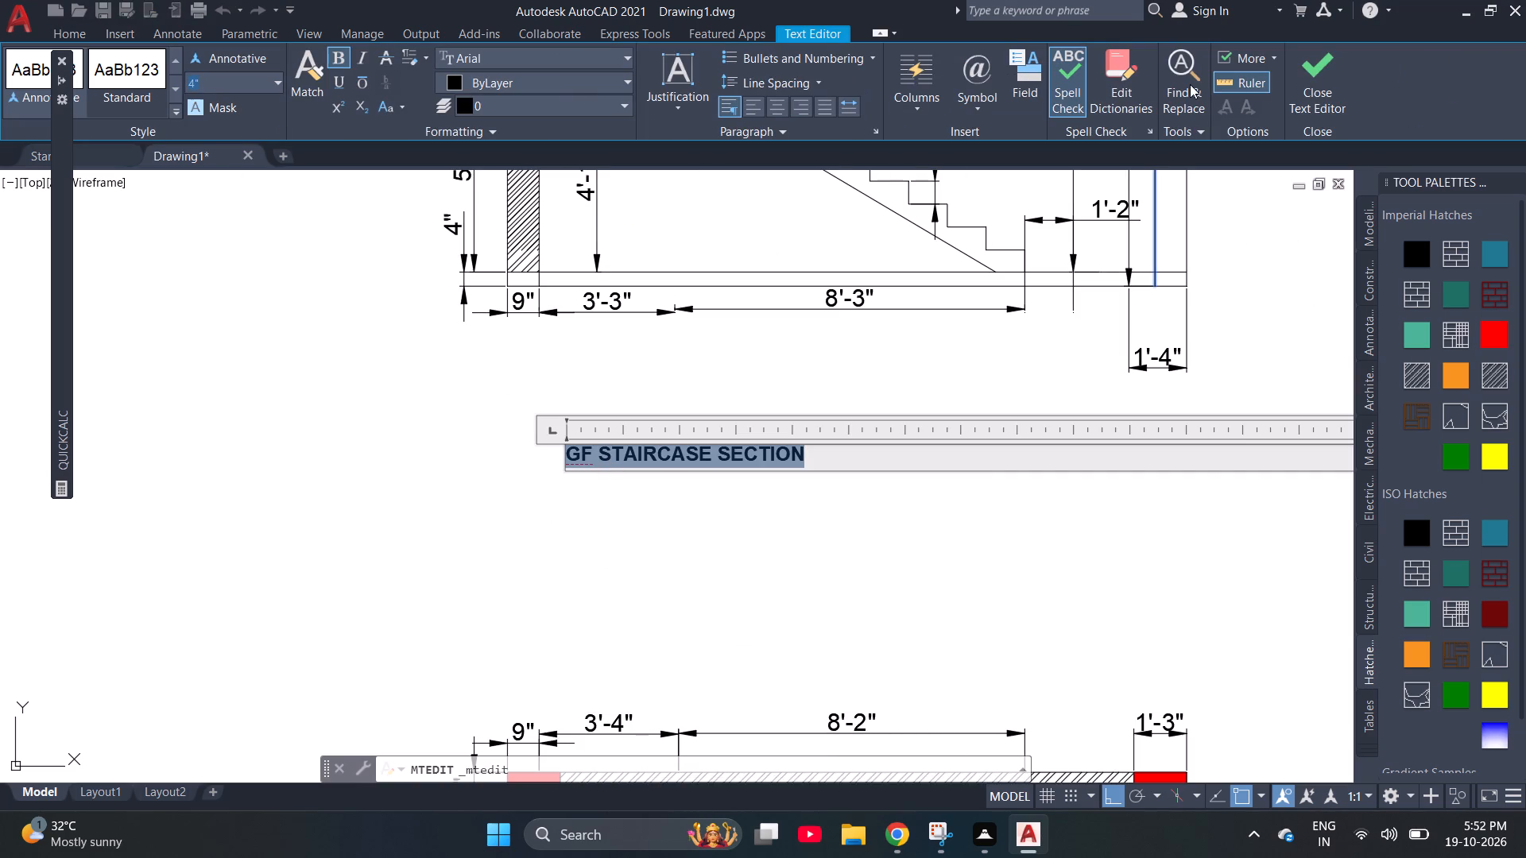
pyautogui.write('5"')
pyautogui.press('Return')
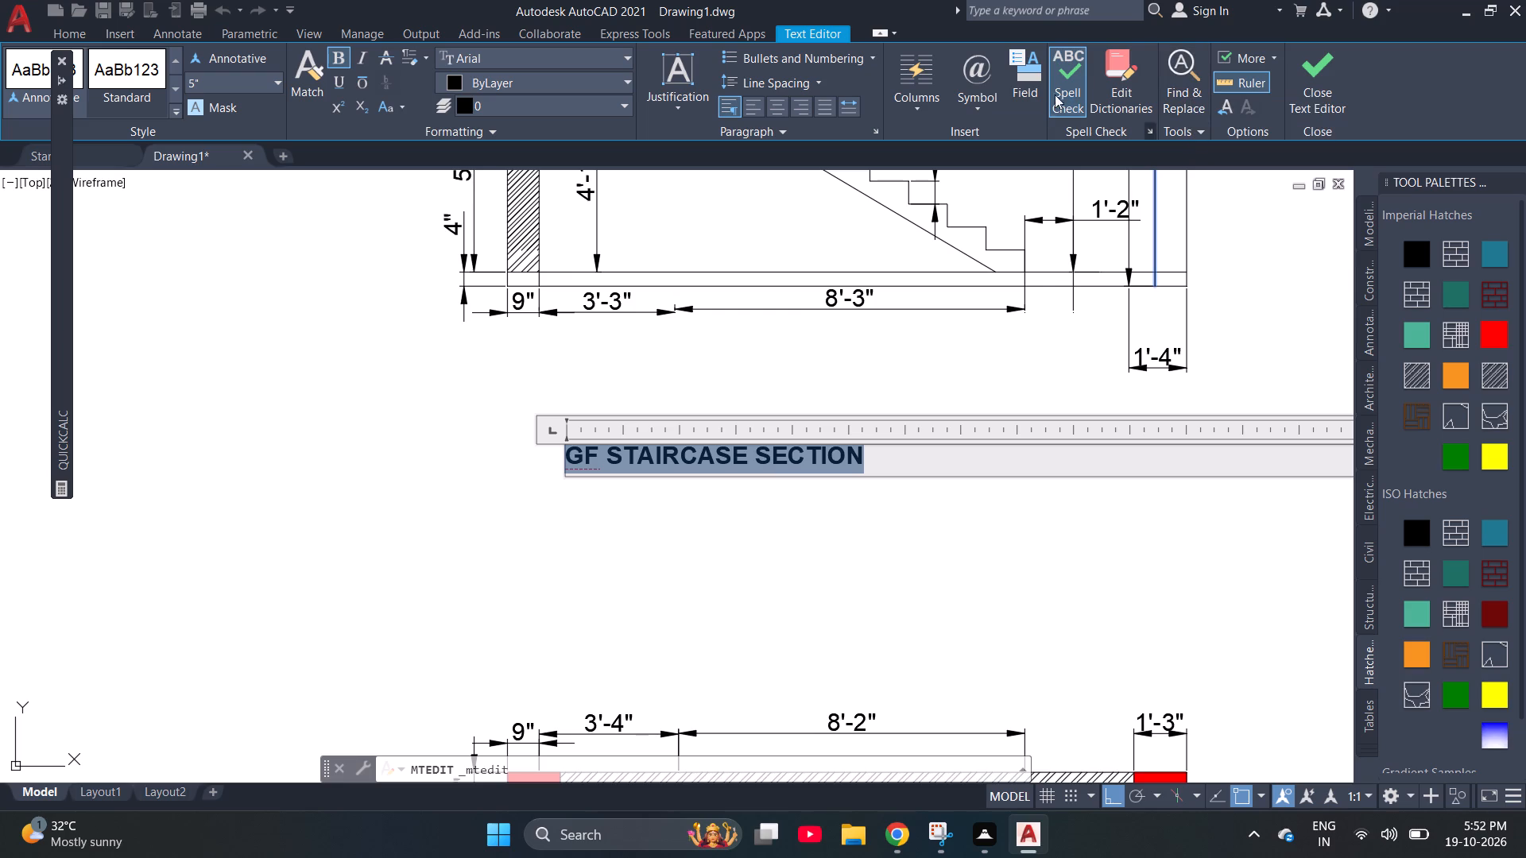
pyautogui.click(221, 96)
pyautogui.click(221, 87)
pyautogui.write('7"')
pyautogui.press('Return')
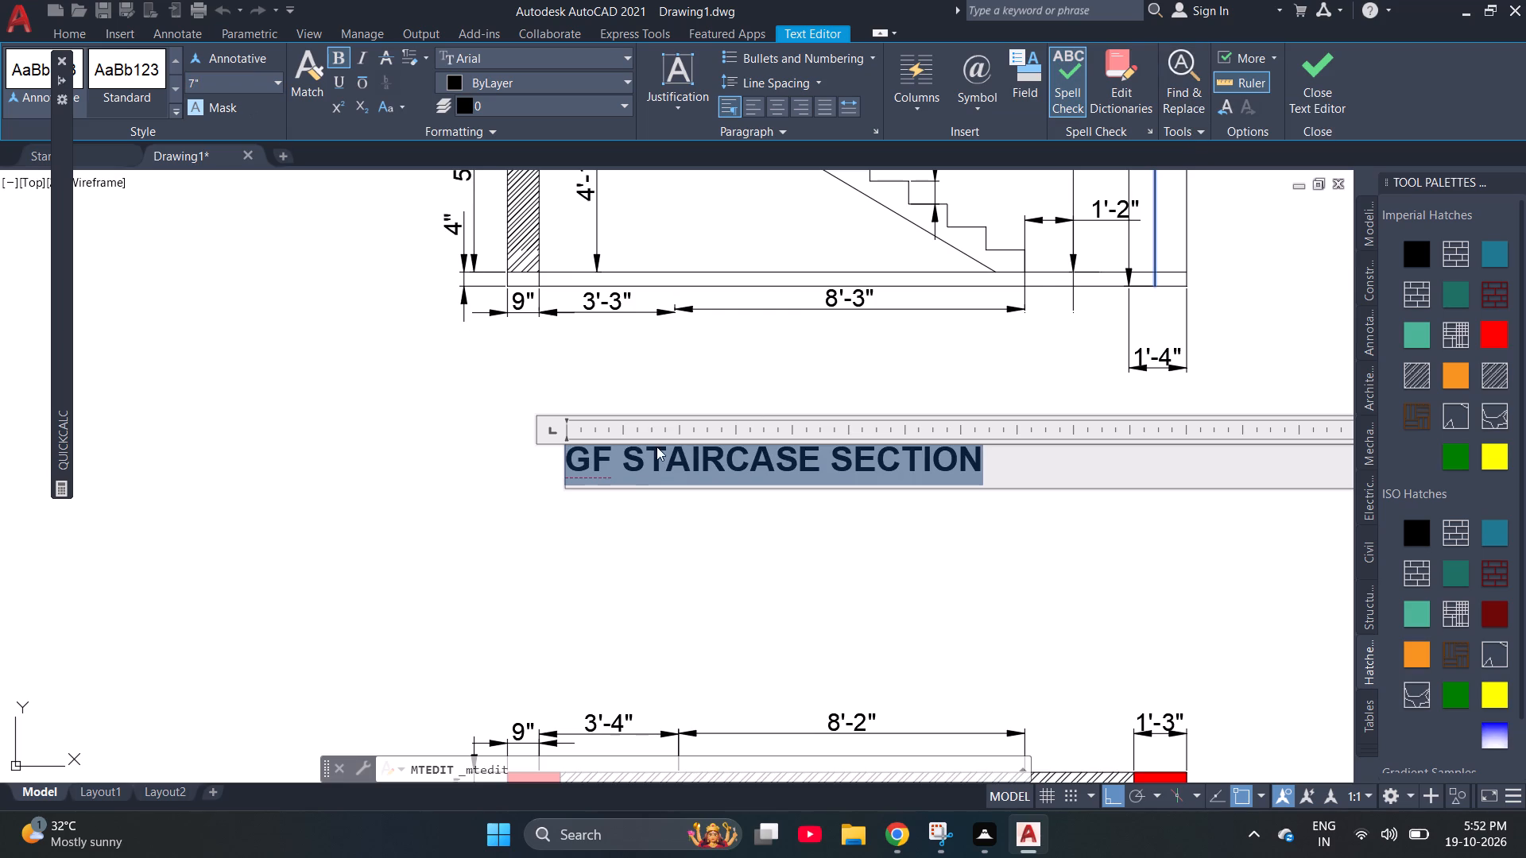
pyautogui.click(662, 381)
# Move the section title up closer to the section's bottom dimensions, and shift it sideways to centre it beneath the section.
pyautogui.click(604, 473)
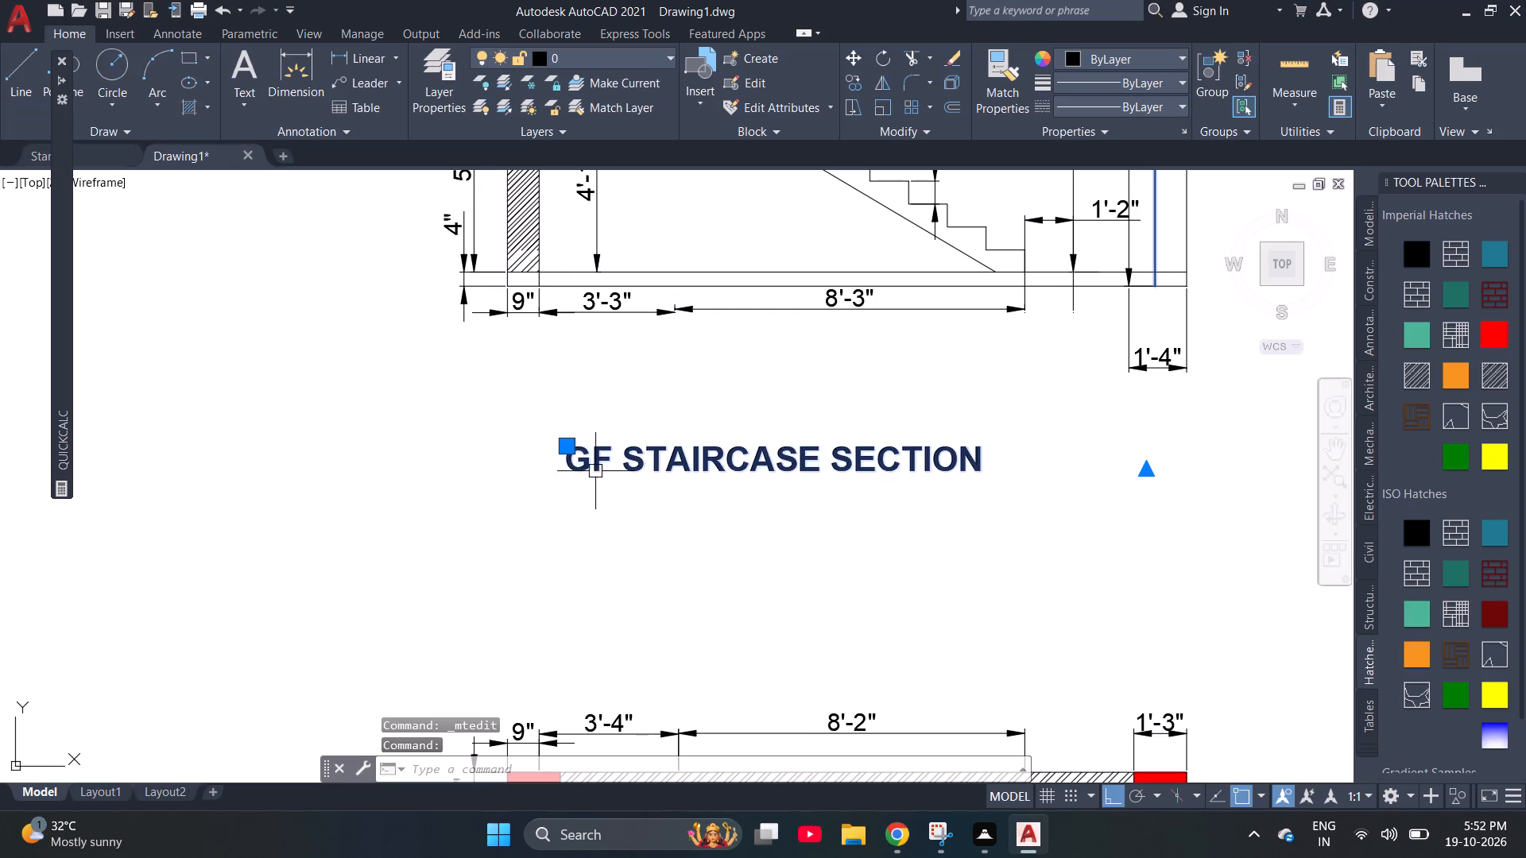
pyautogui.click(559, 444)
pyautogui.click(595, 388)
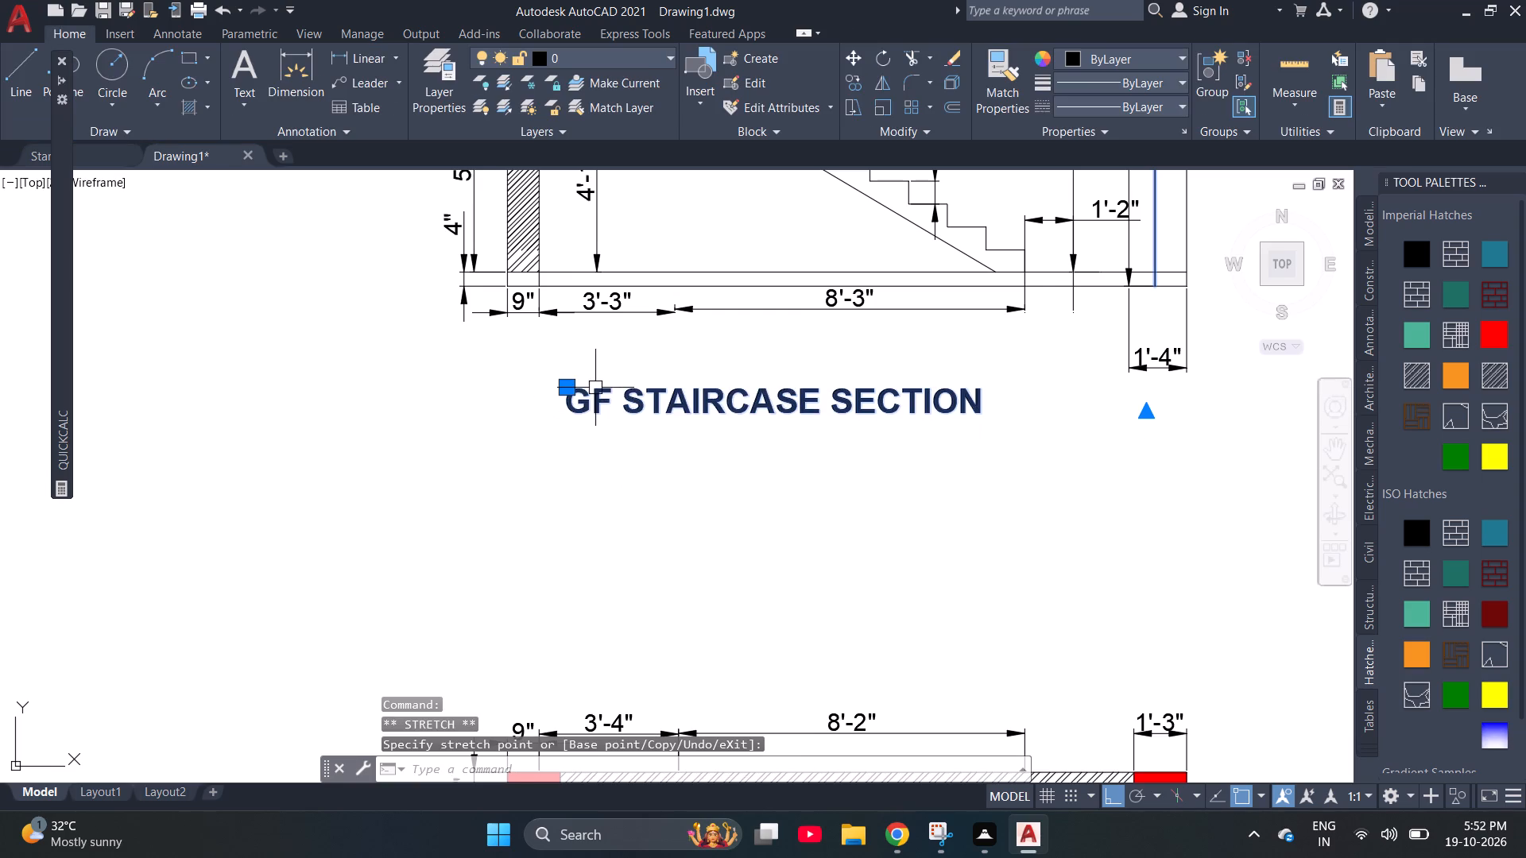
pyautogui.click(562, 389)
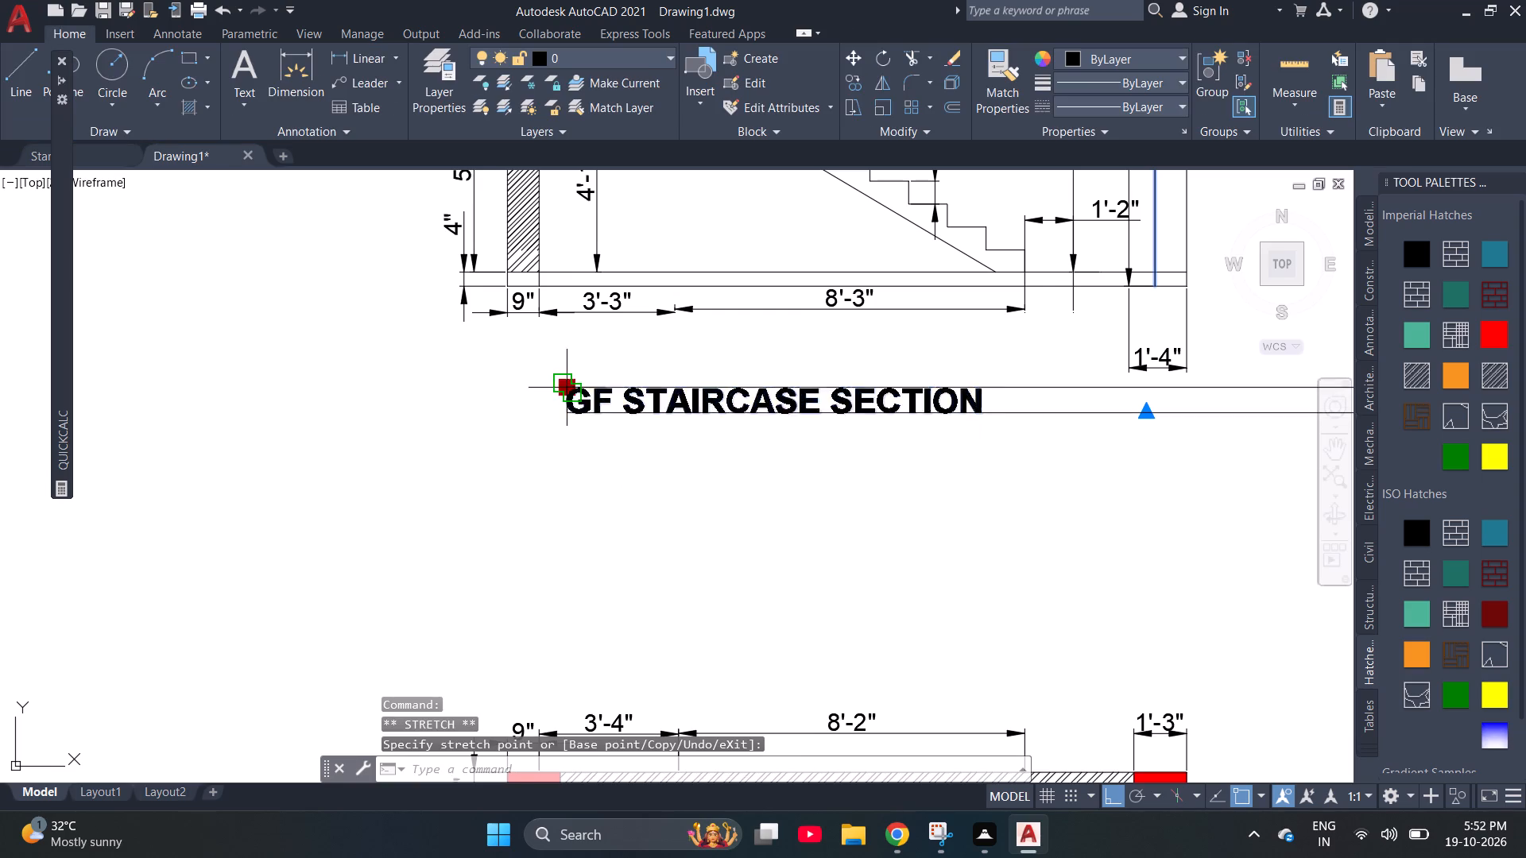
pyautogui.click(618, 392)
pyautogui.press('Escape')
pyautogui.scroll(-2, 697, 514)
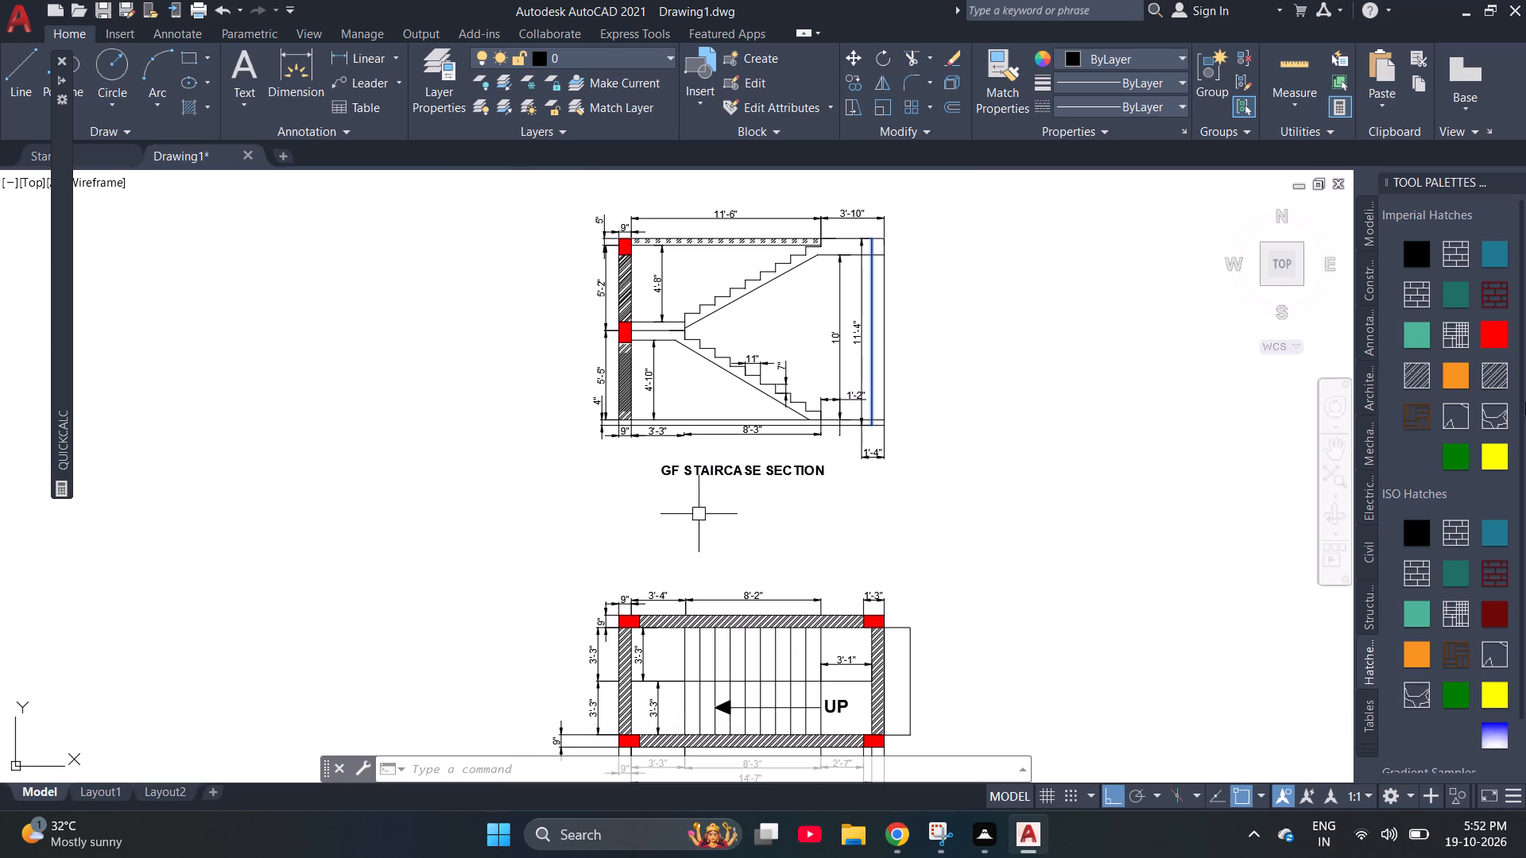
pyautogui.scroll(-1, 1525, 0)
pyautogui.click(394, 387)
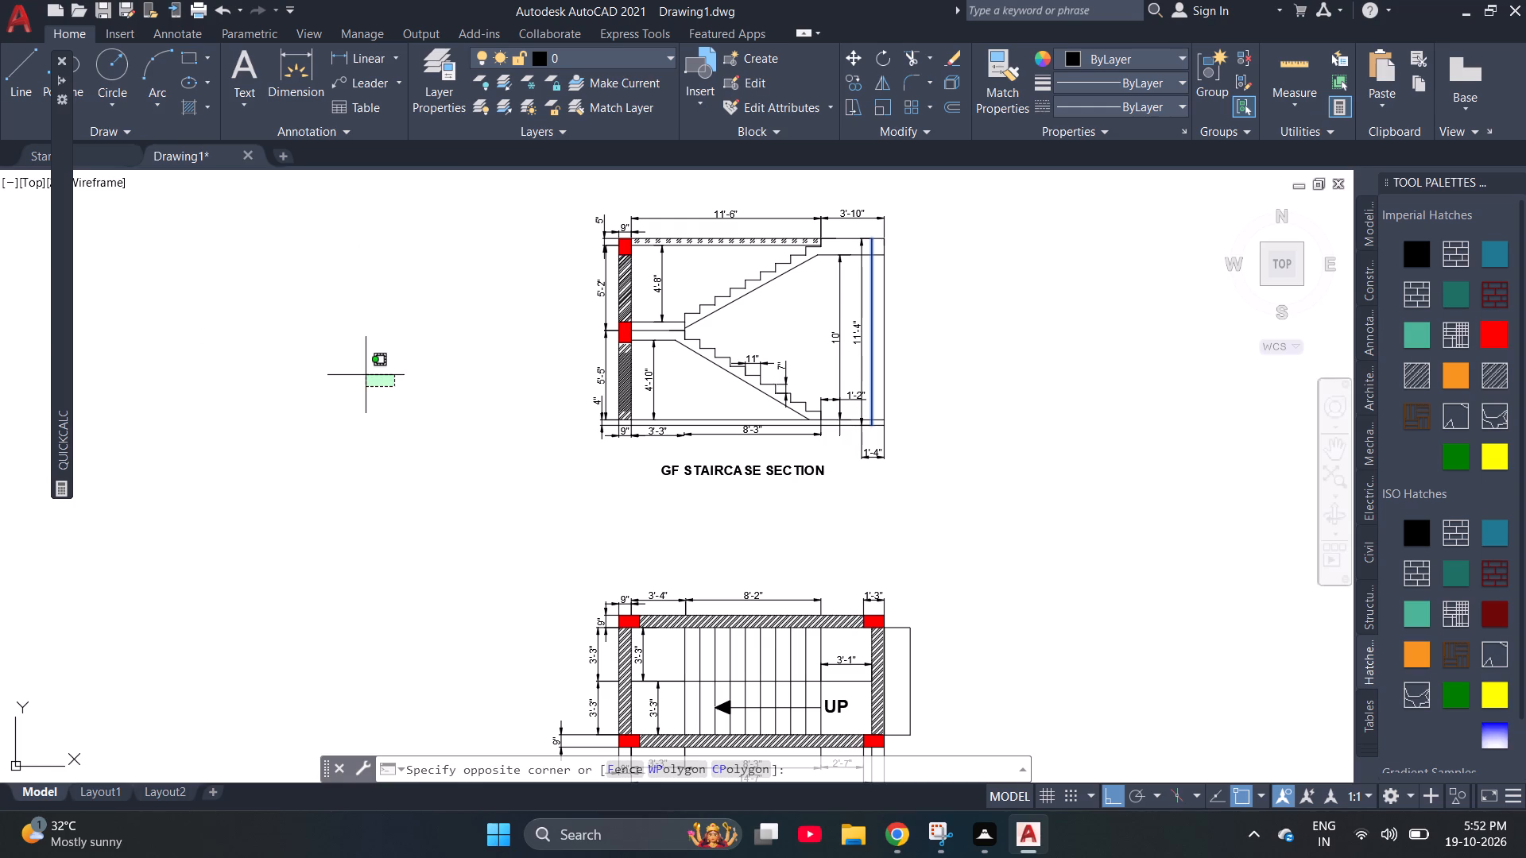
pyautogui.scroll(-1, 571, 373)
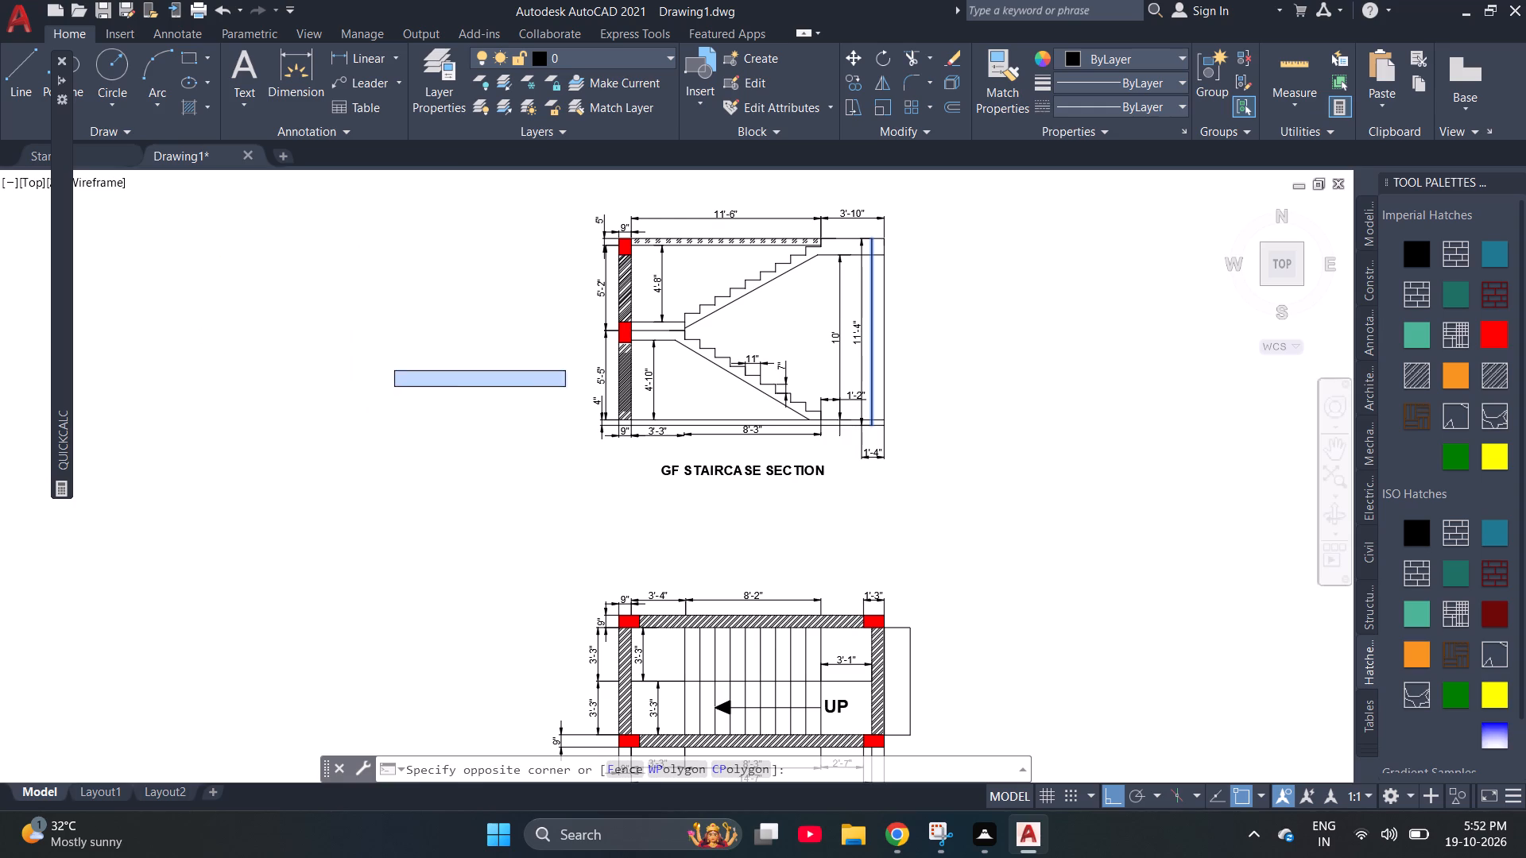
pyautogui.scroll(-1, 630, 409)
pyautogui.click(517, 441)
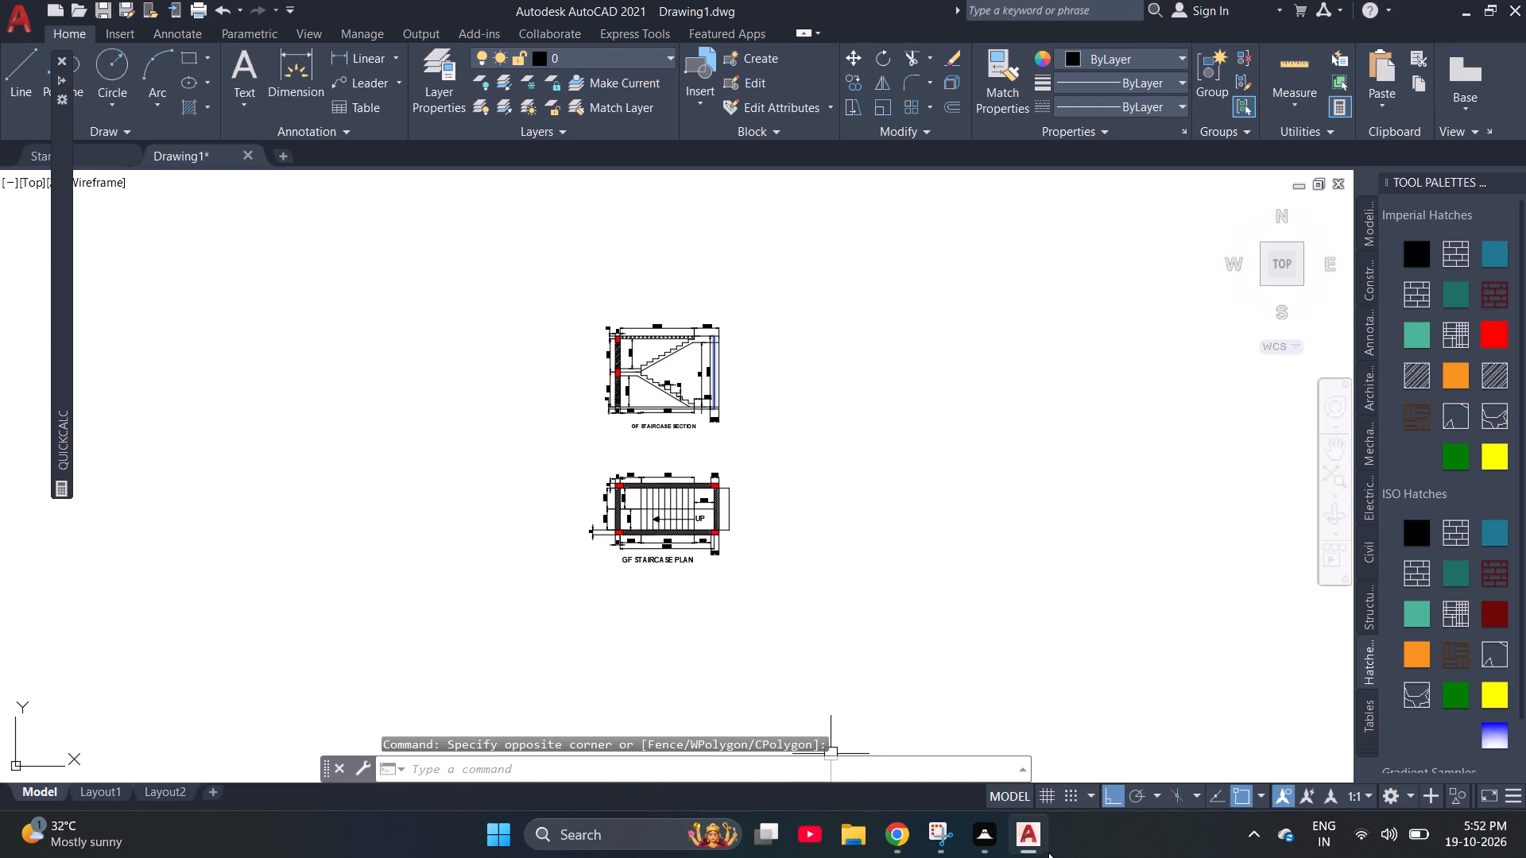
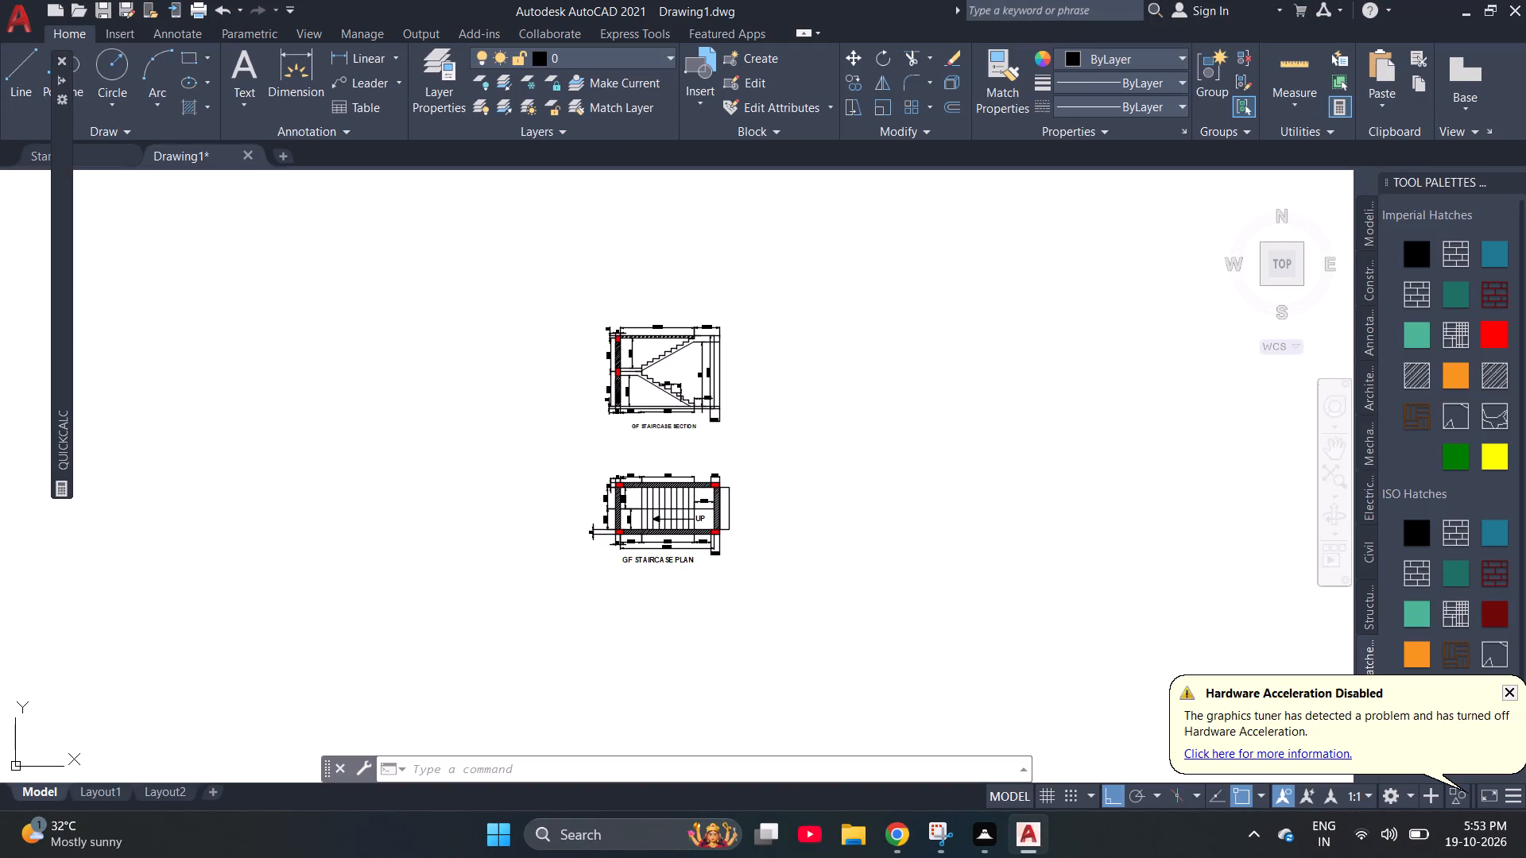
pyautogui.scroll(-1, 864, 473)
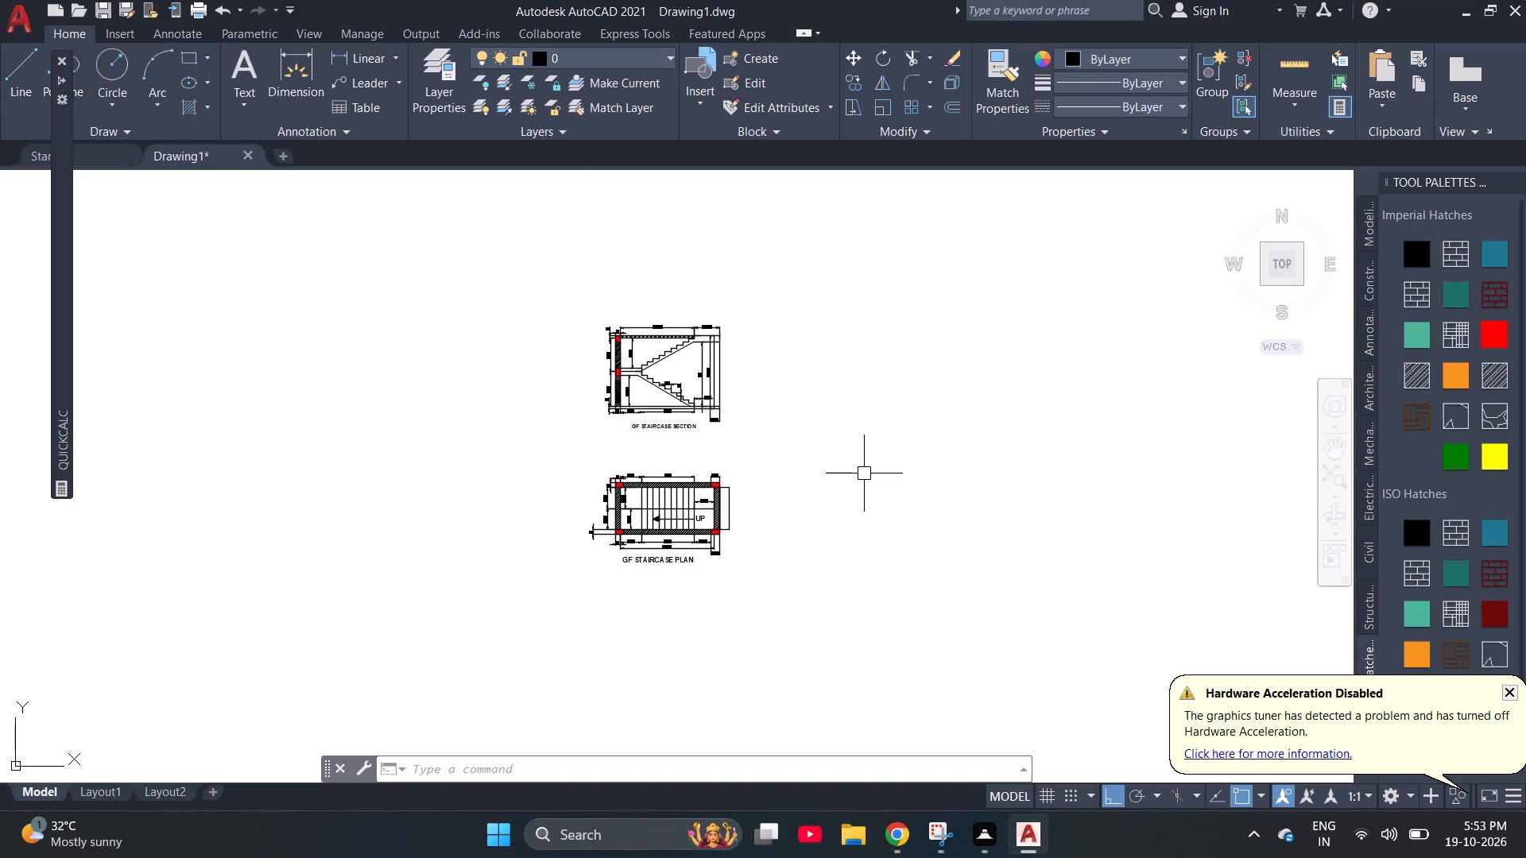
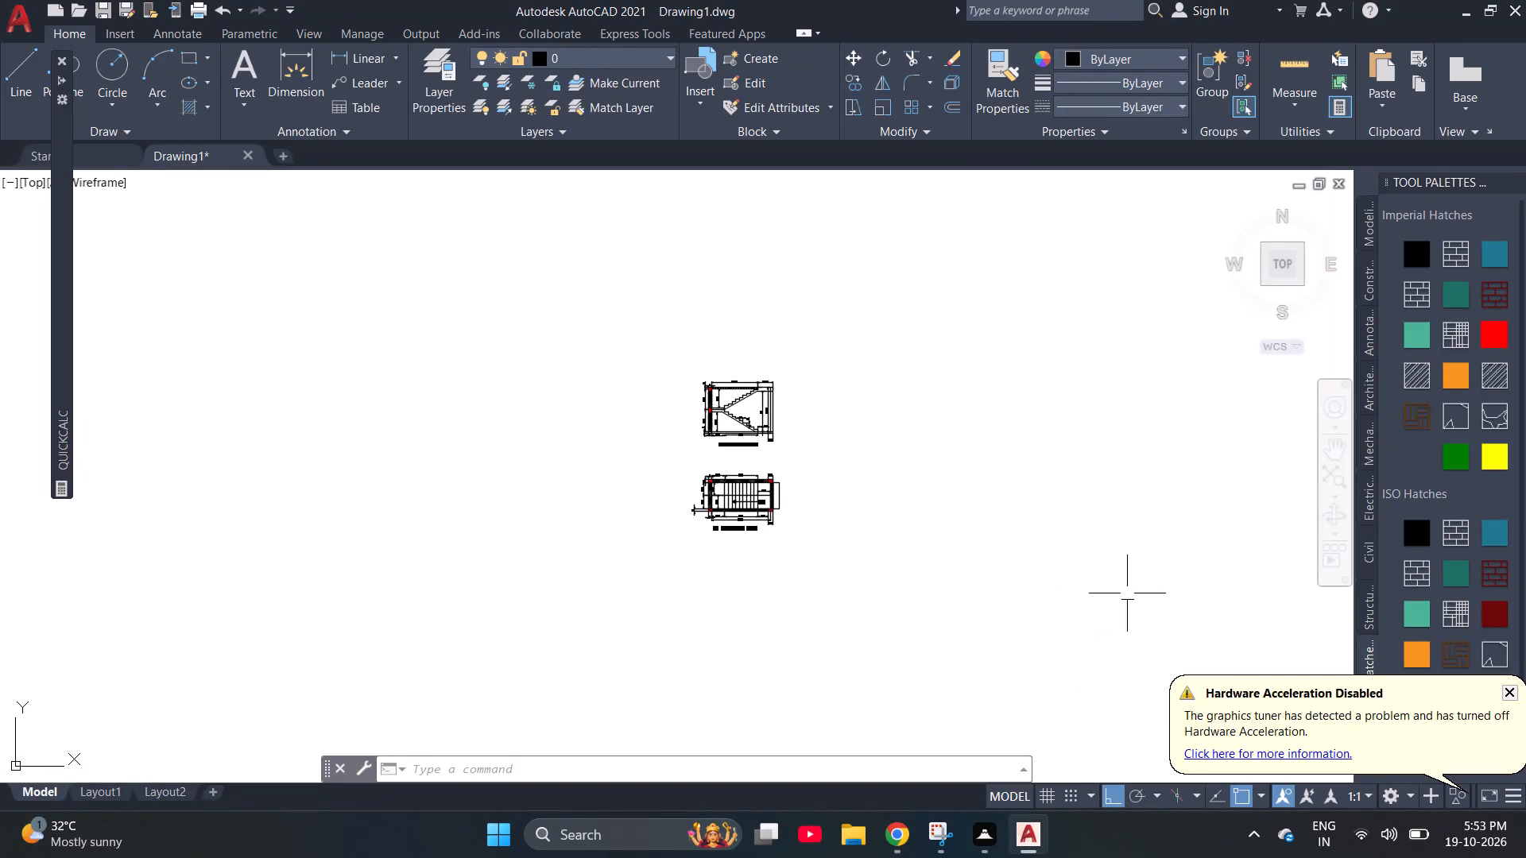
# Add a vertical dimension between the landing's underside and its middle line, beside the start of the lower flight's sloping soffit.
pyautogui.scroll(2, 758, 406)
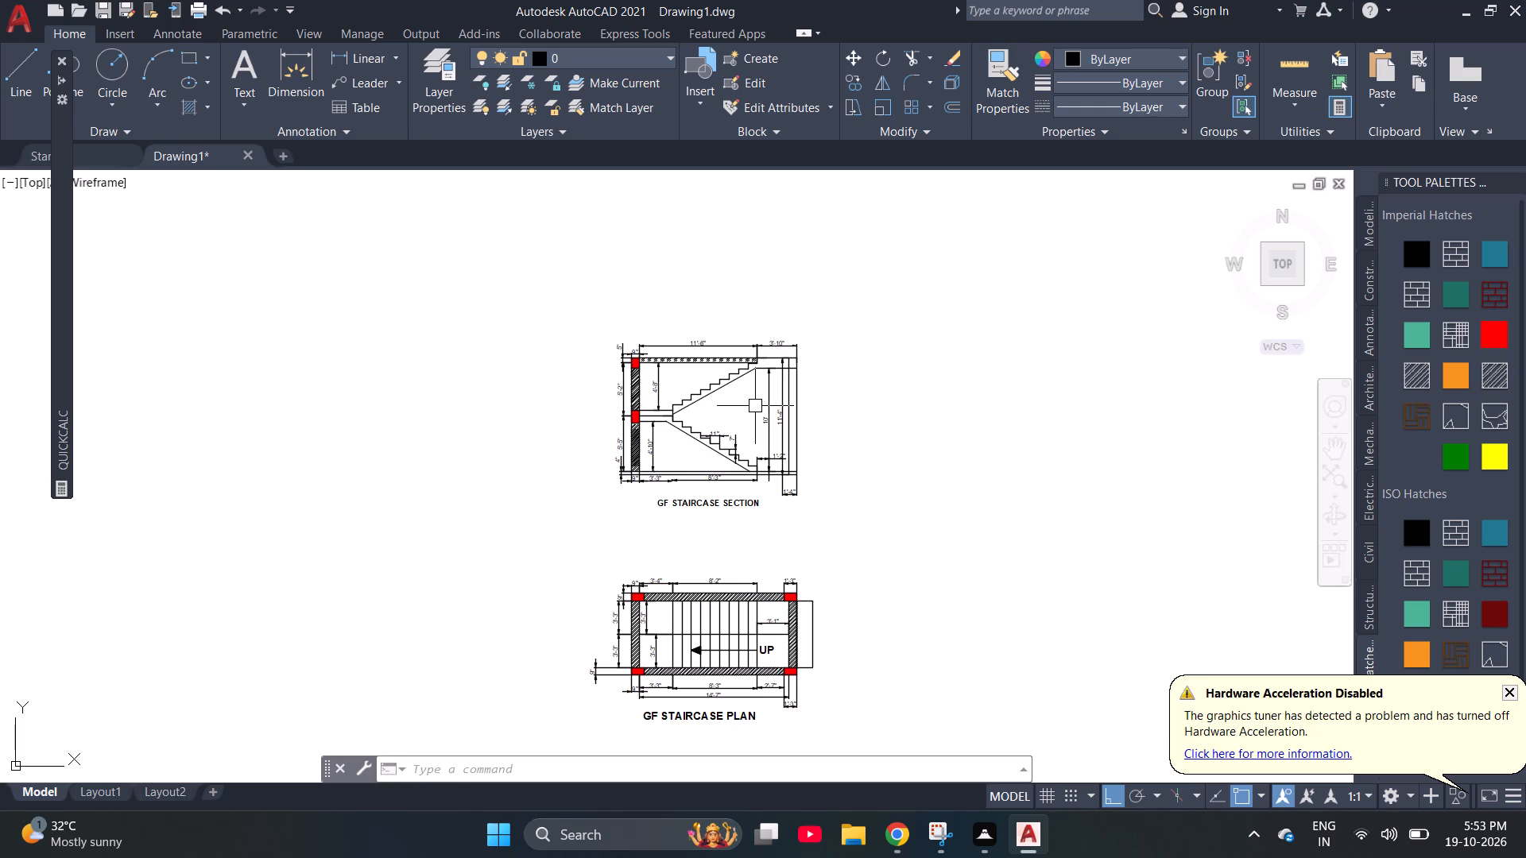
pyautogui.scroll(1, 717, 369)
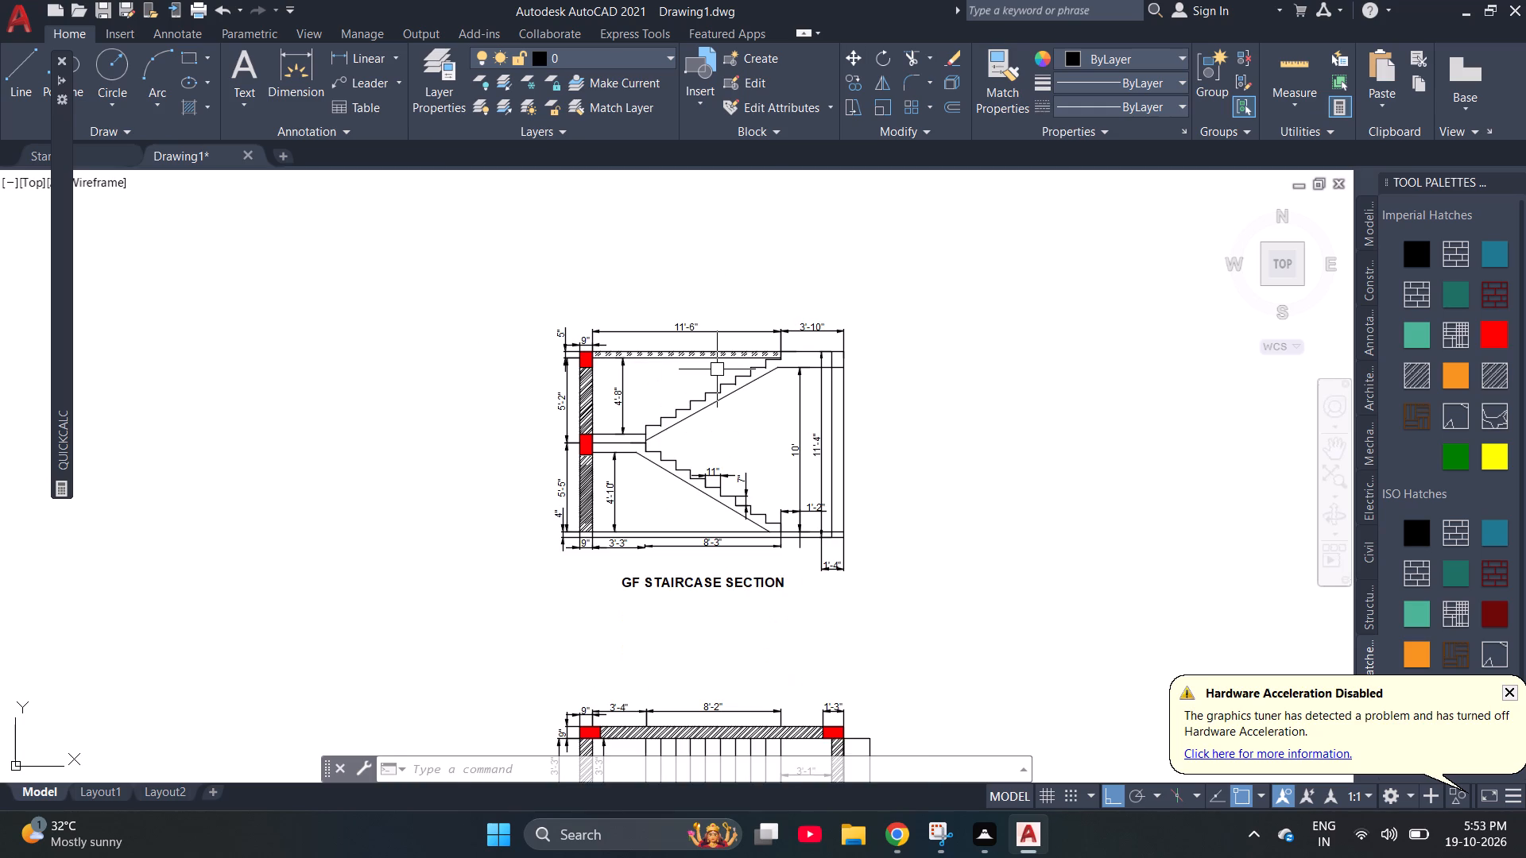
pyautogui.scroll(2, 717, 369)
pyautogui.scroll(2, 513, 596)
pyautogui.scroll(-2, 377, 508)
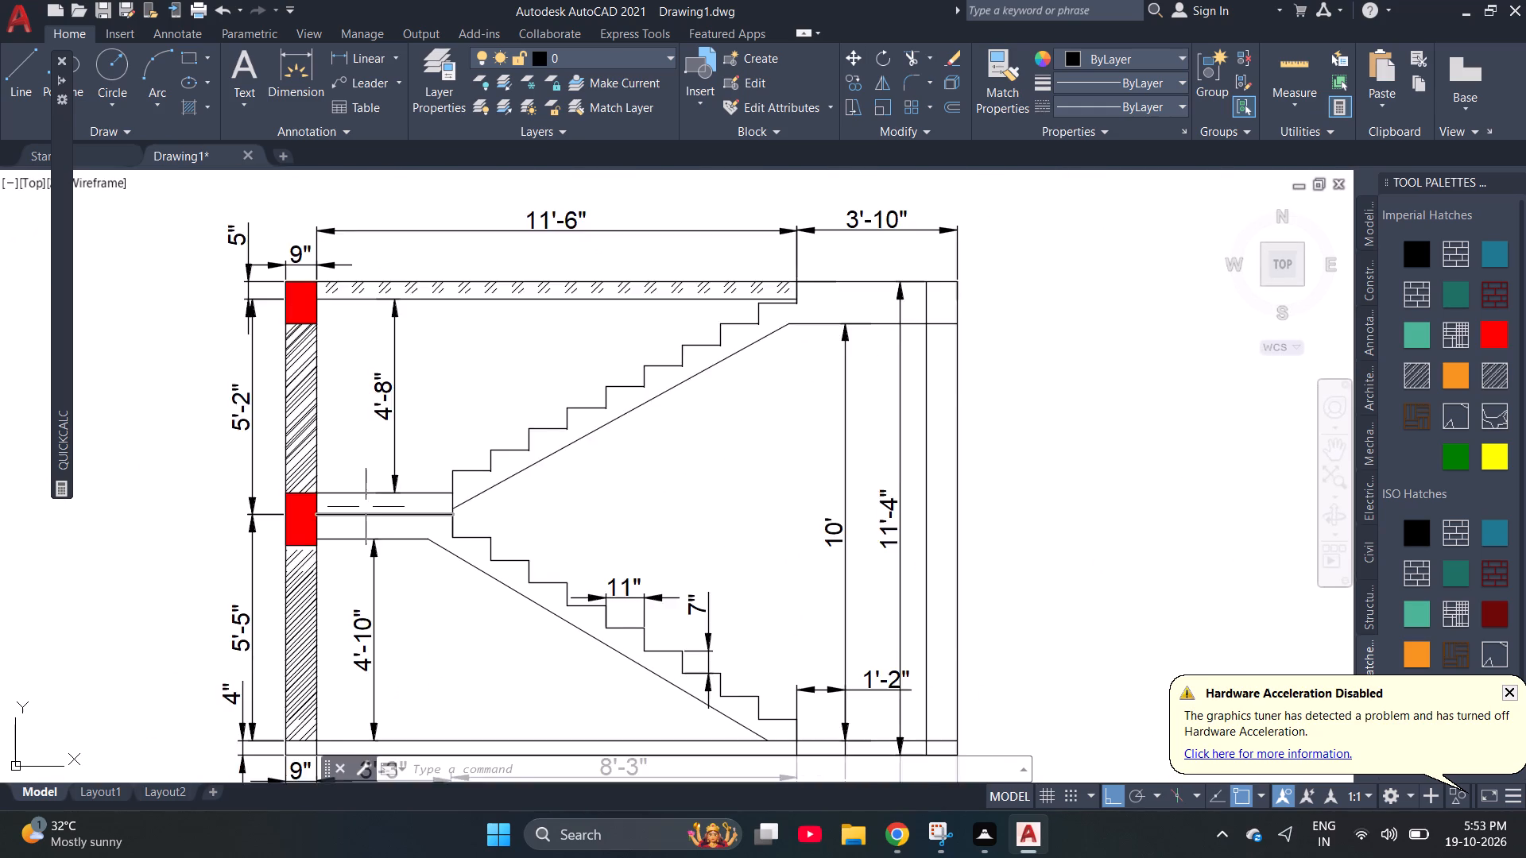
pyautogui.scroll(-1, 366, 507)
pyautogui.scroll(-1, 375, 422)
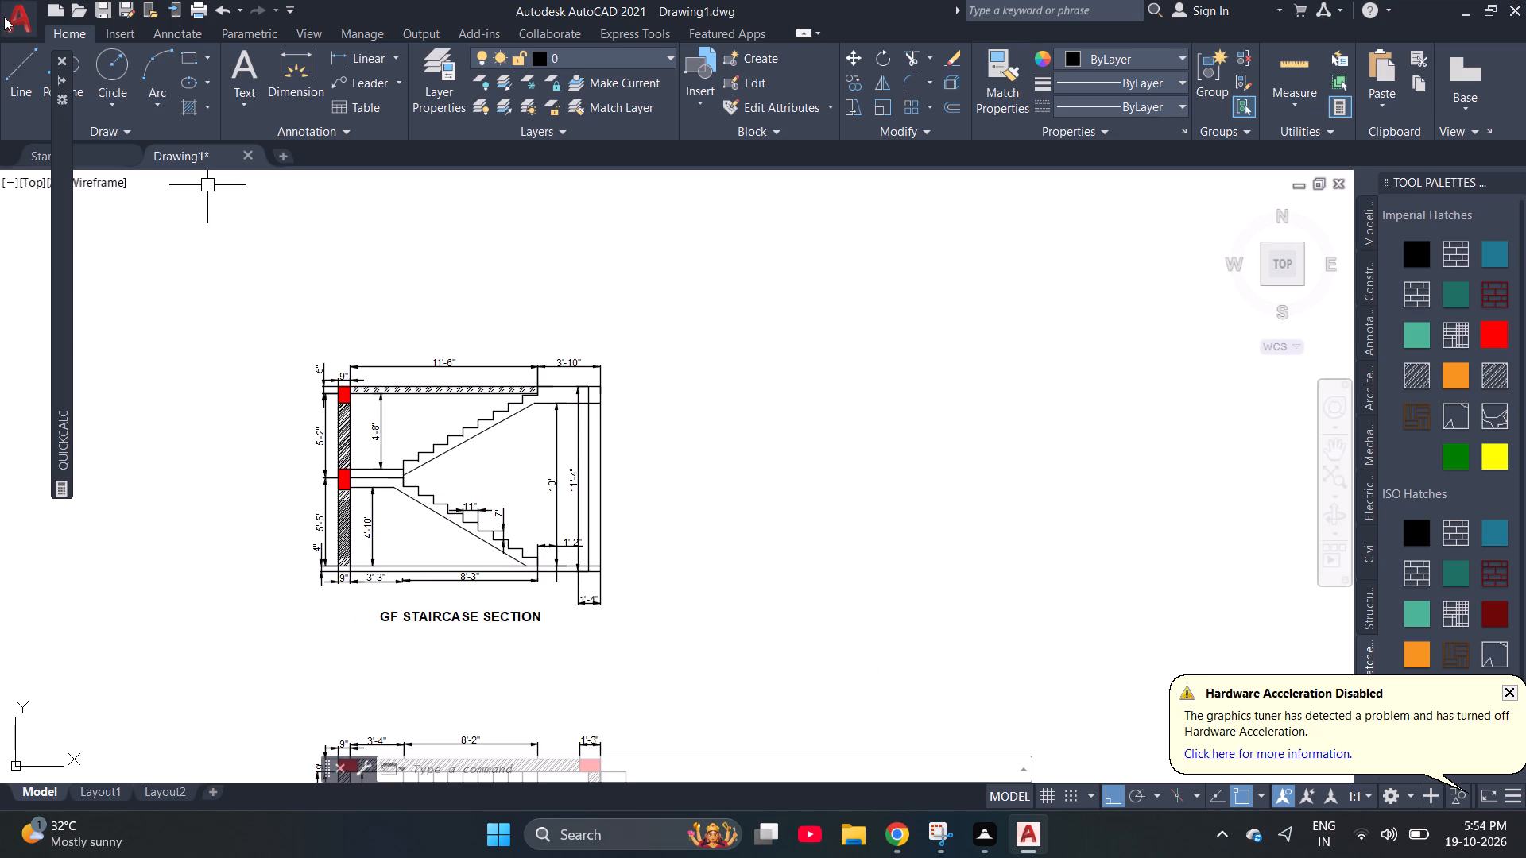
pyautogui.scroll(2, 367, 587)
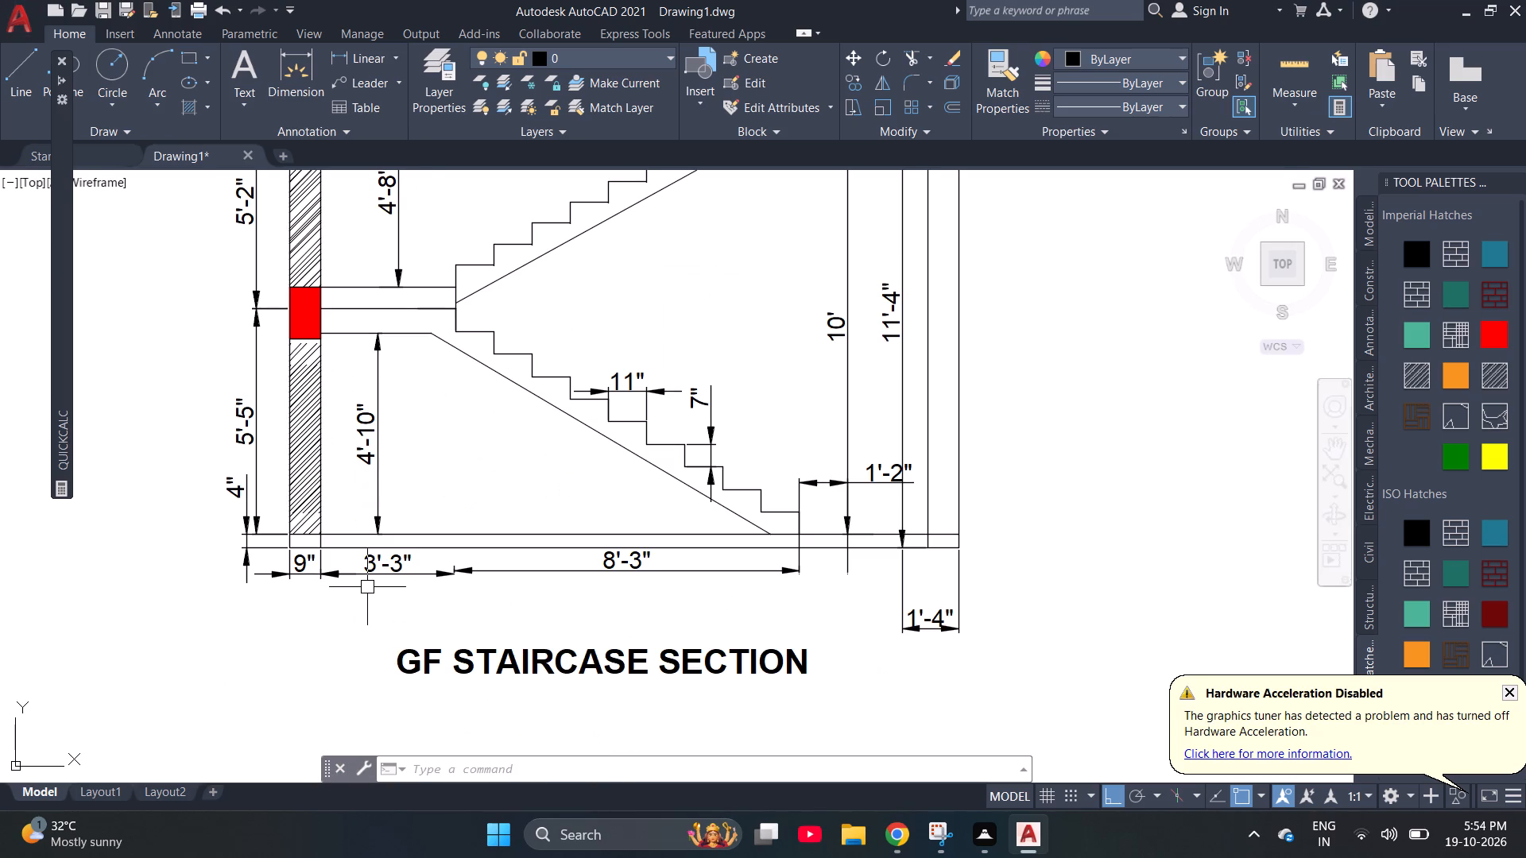
pyautogui.scroll(1, 307, 251)
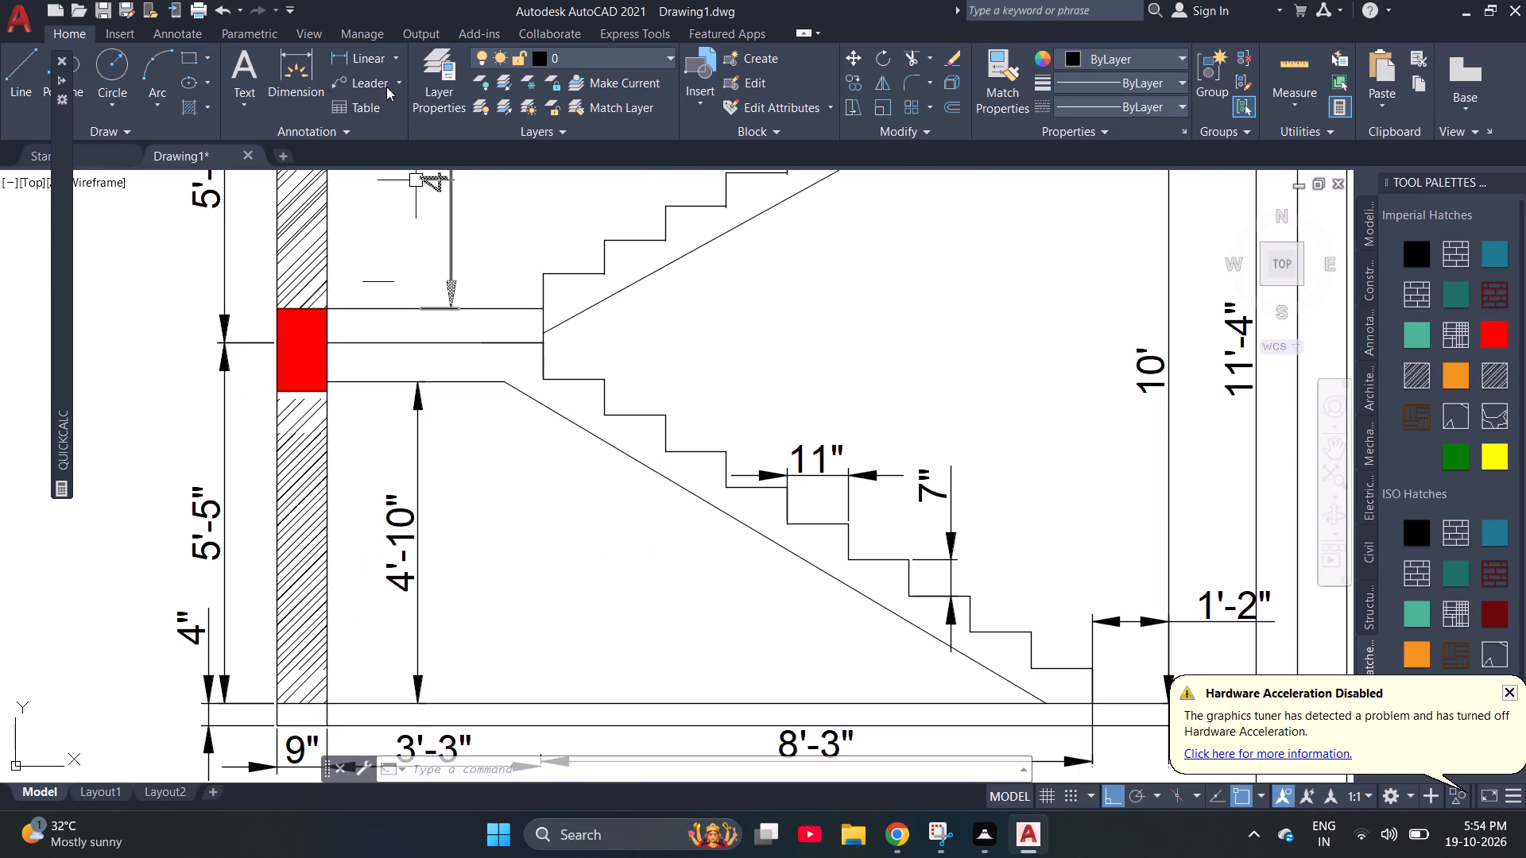
pyautogui.click(289, 65)
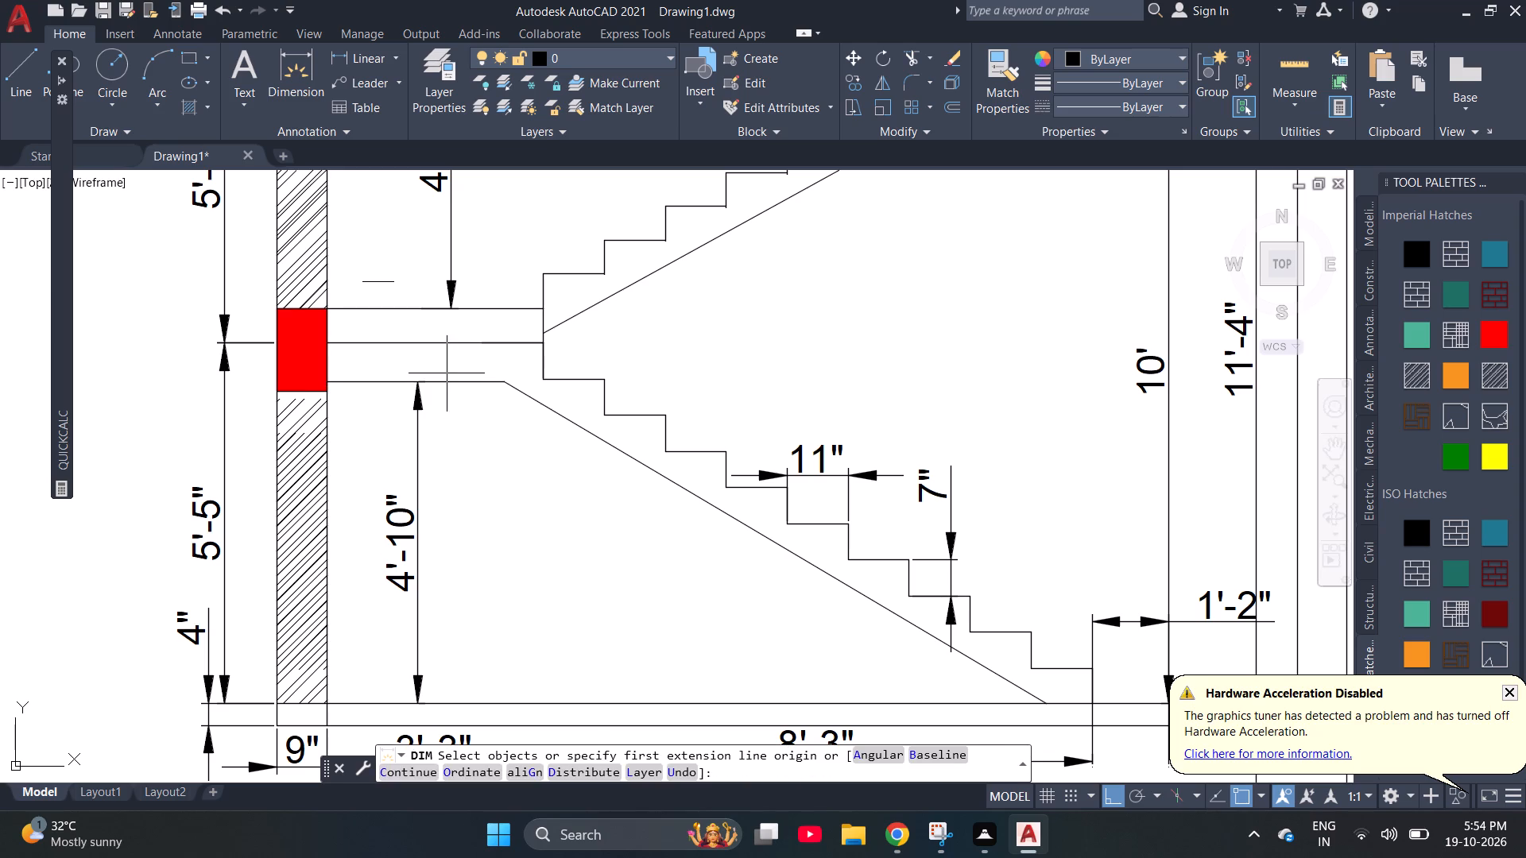
pyautogui.click(509, 388)
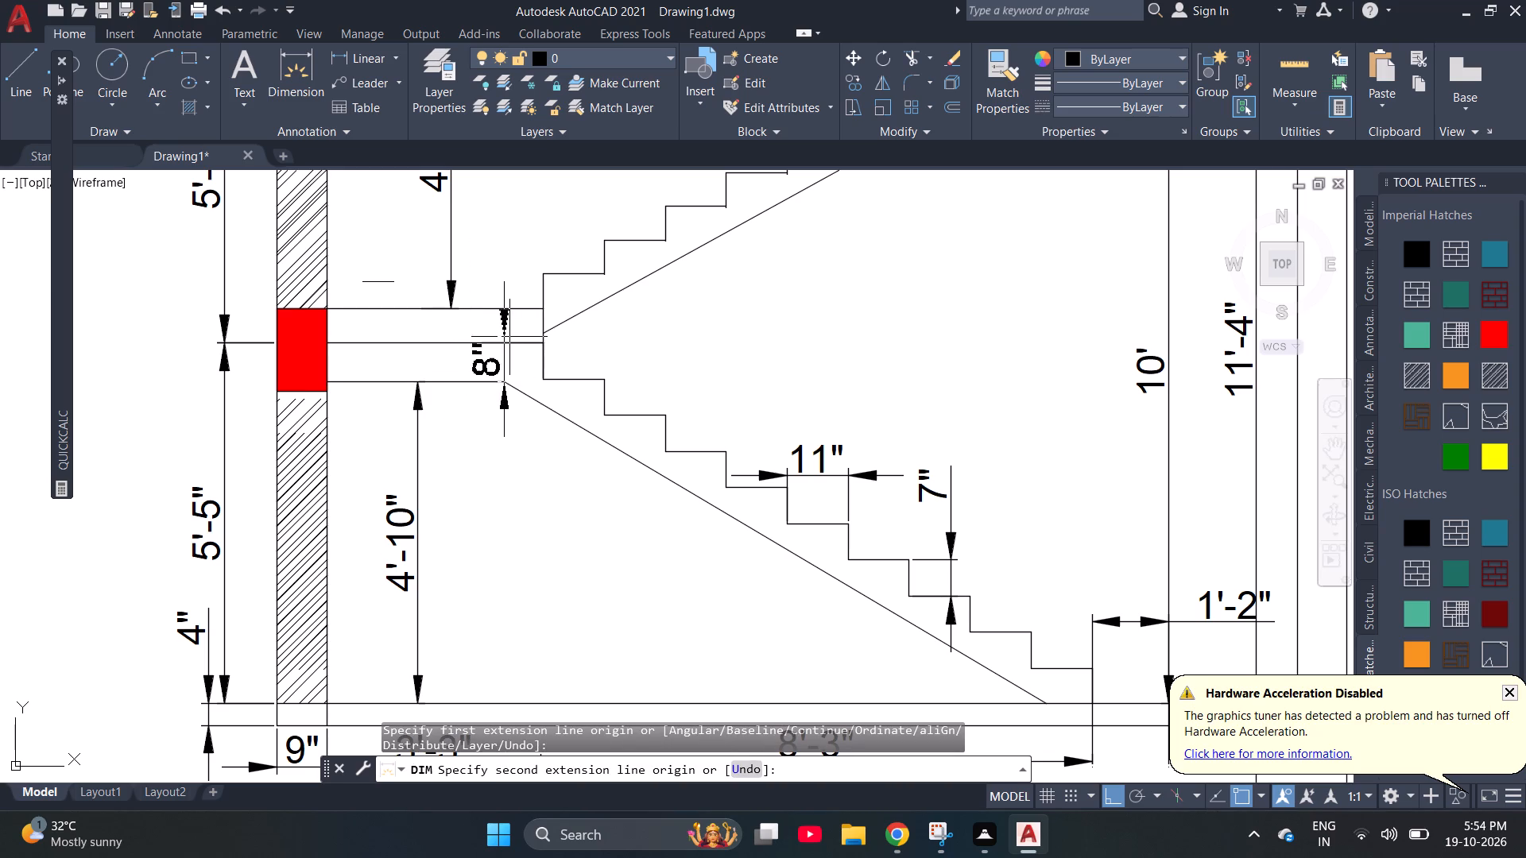
pyautogui.scroll(5, 505, 342)
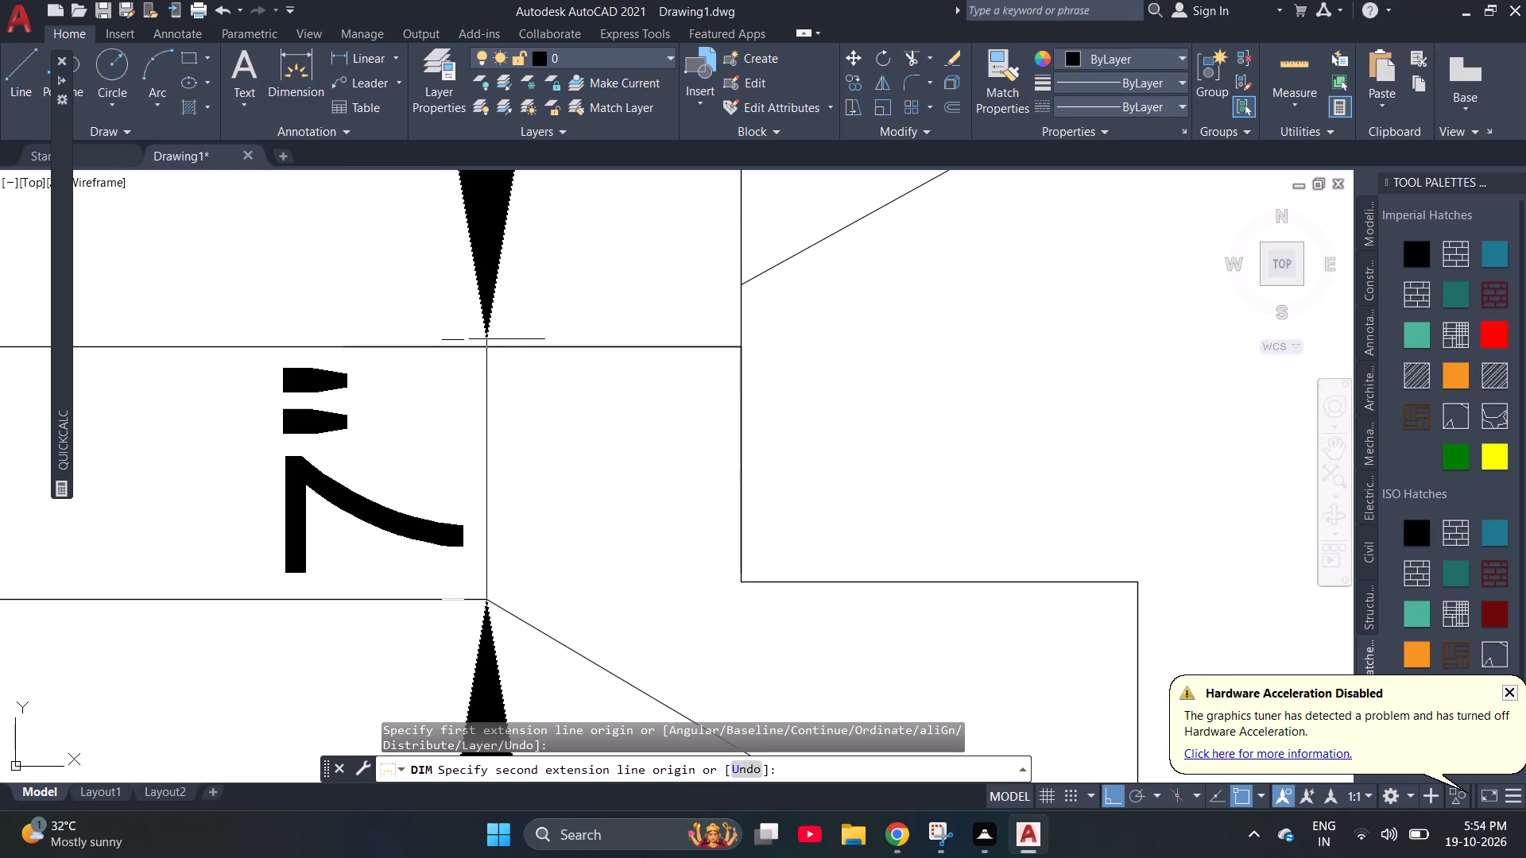
pyautogui.click(483, 341)
pyautogui.click(420, 384)
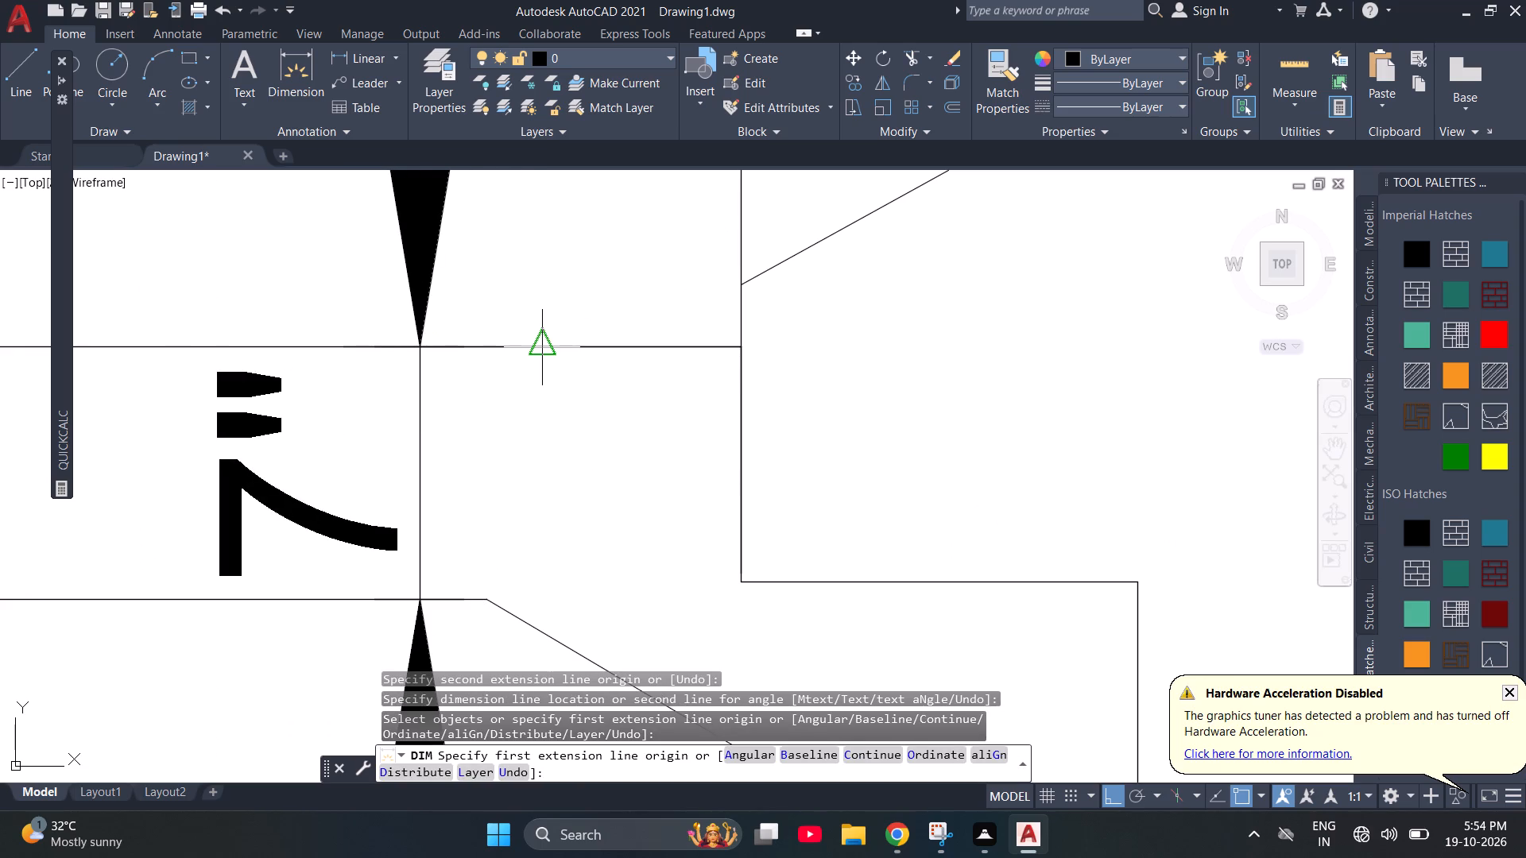
# Add a vertical dimension between the landing's middle line and its top line, placed near the red mid-height beam.
pyautogui.click(744, 342)
pyautogui.scroll(-2, 723, 365)
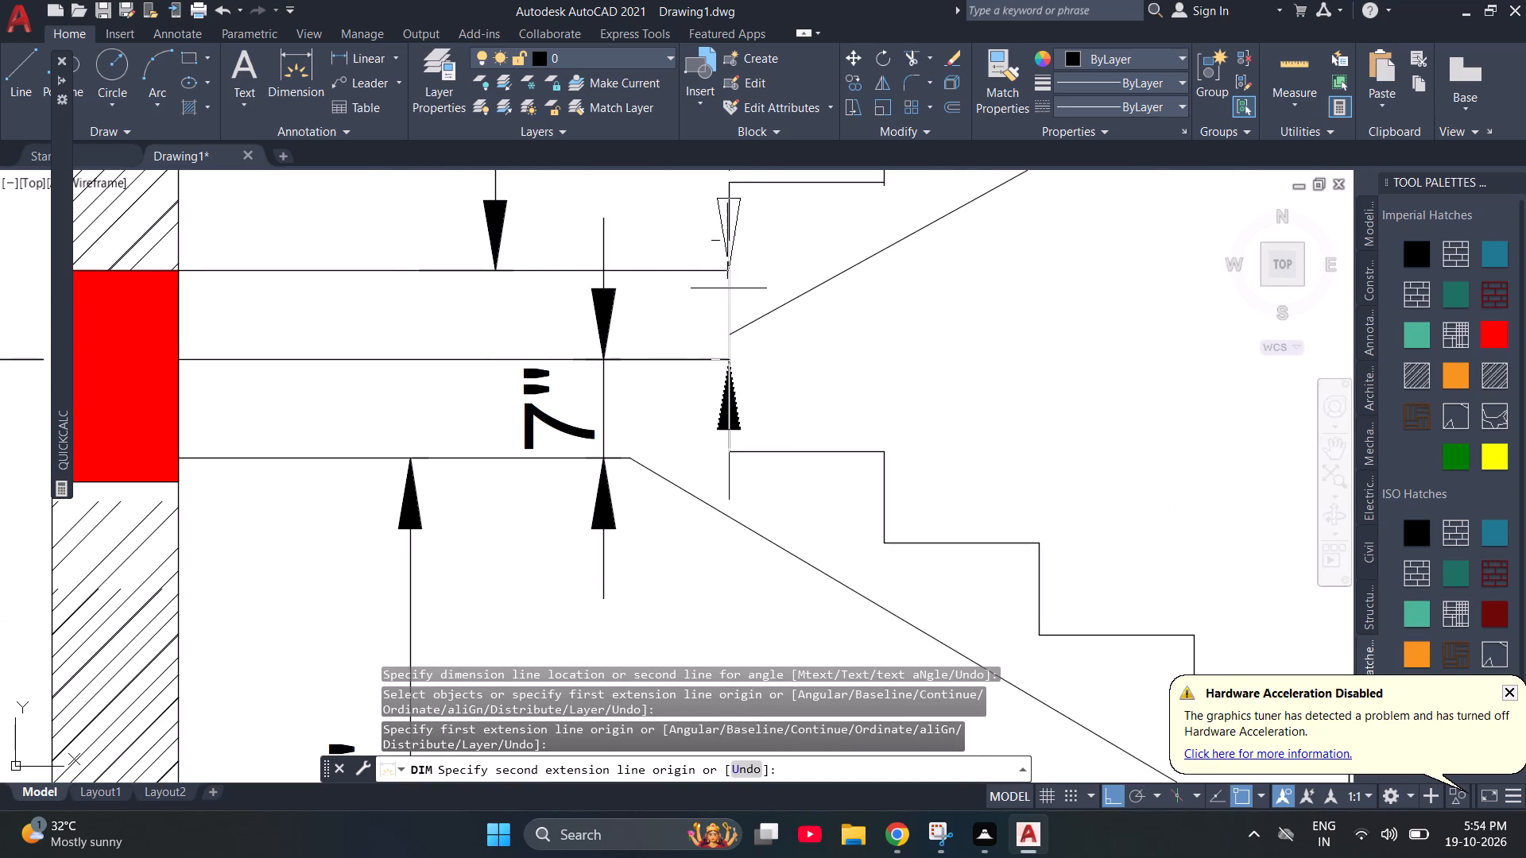
pyautogui.scroll(4, 729, 267)
pyautogui.click(715, 287)
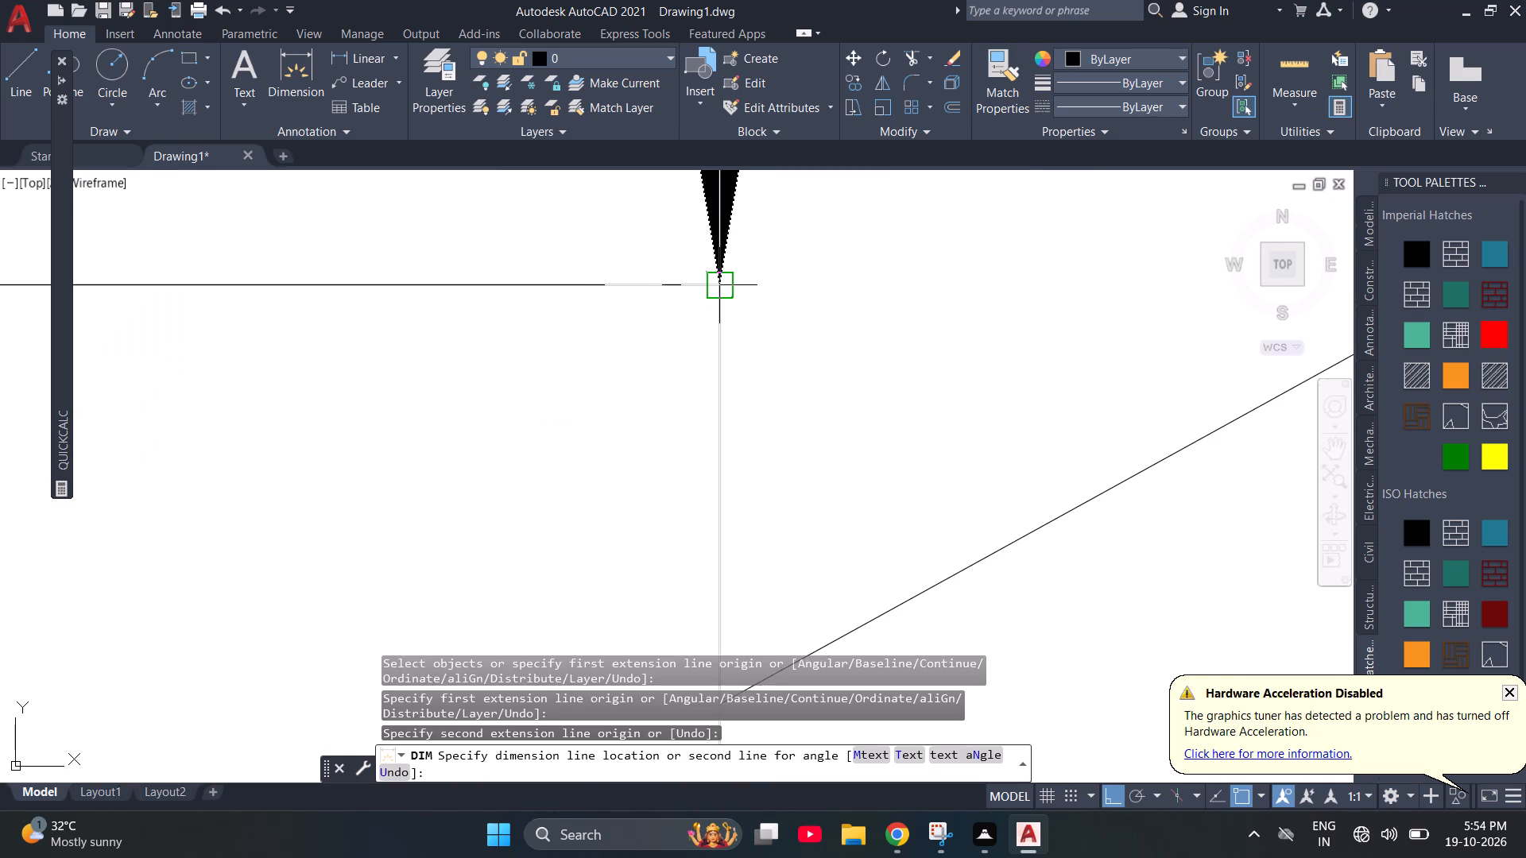
pyautogui.scroll(-4, 713, 287)
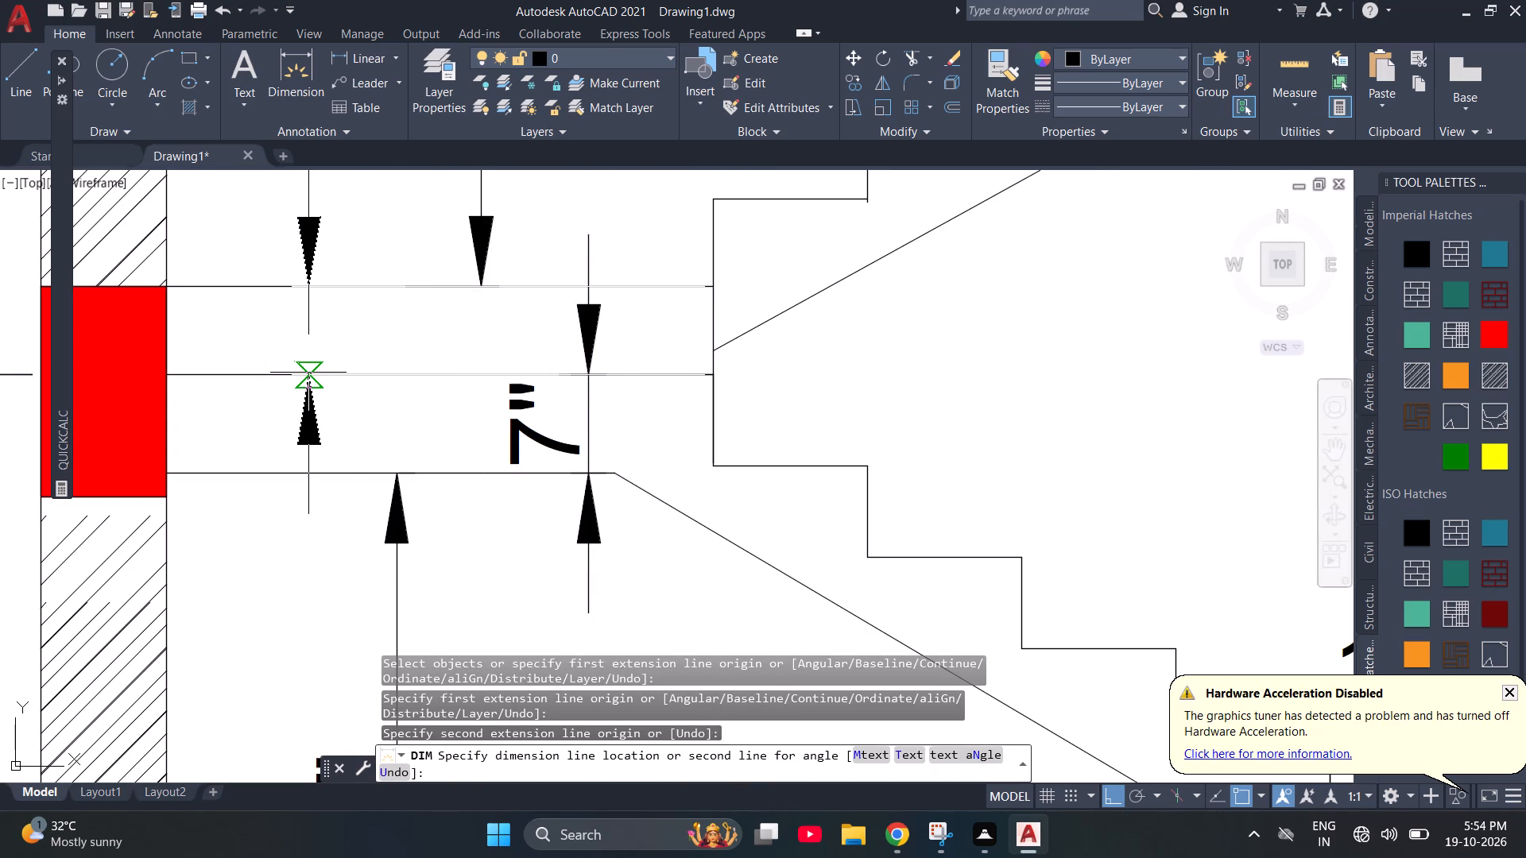
pyautogui.scroll(-2, 308, 373)
pyautogui.click(308, 373)
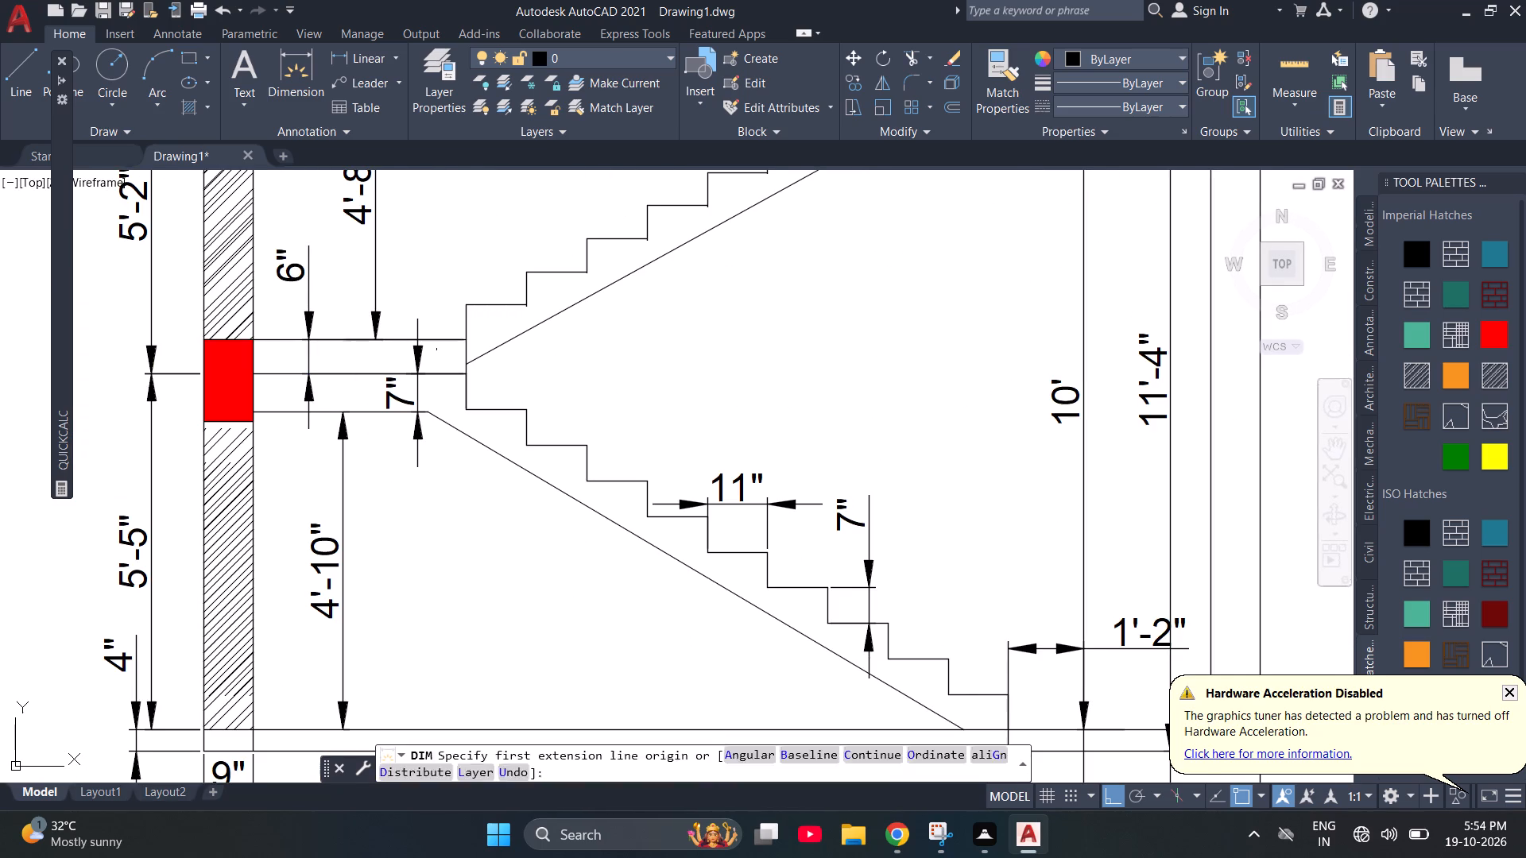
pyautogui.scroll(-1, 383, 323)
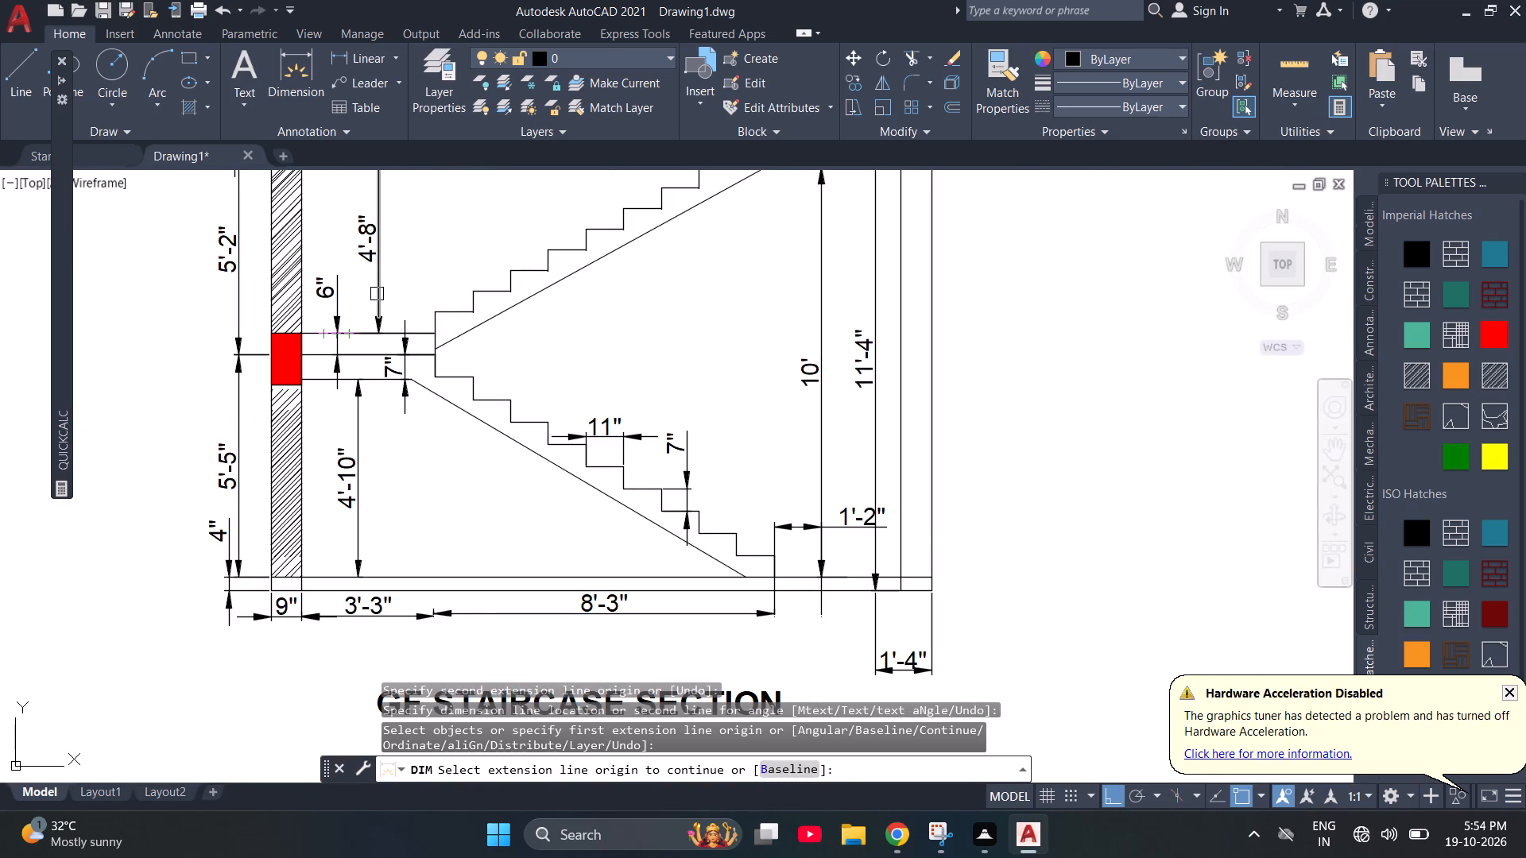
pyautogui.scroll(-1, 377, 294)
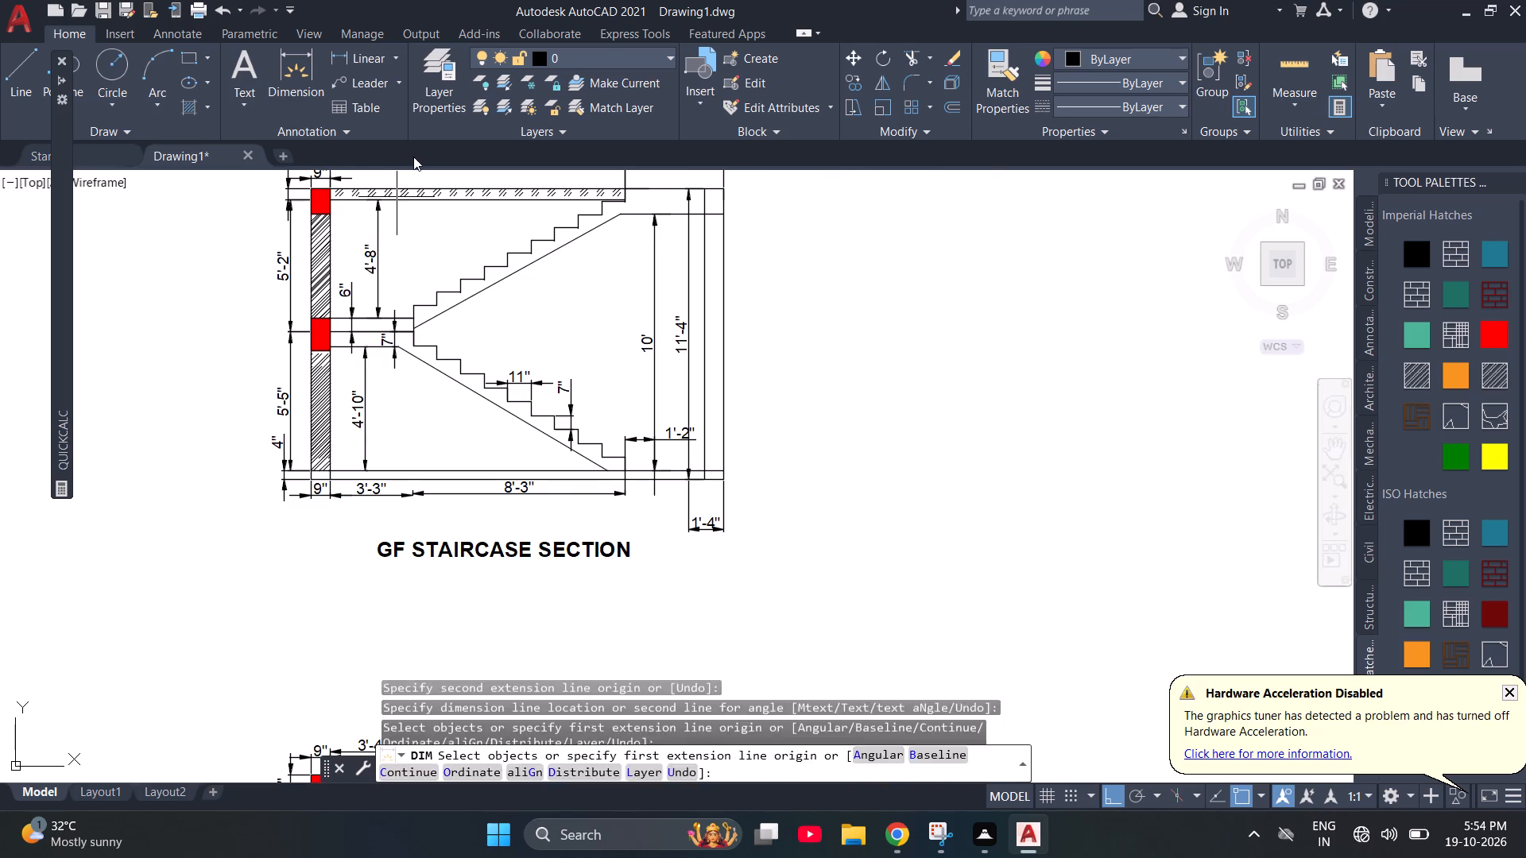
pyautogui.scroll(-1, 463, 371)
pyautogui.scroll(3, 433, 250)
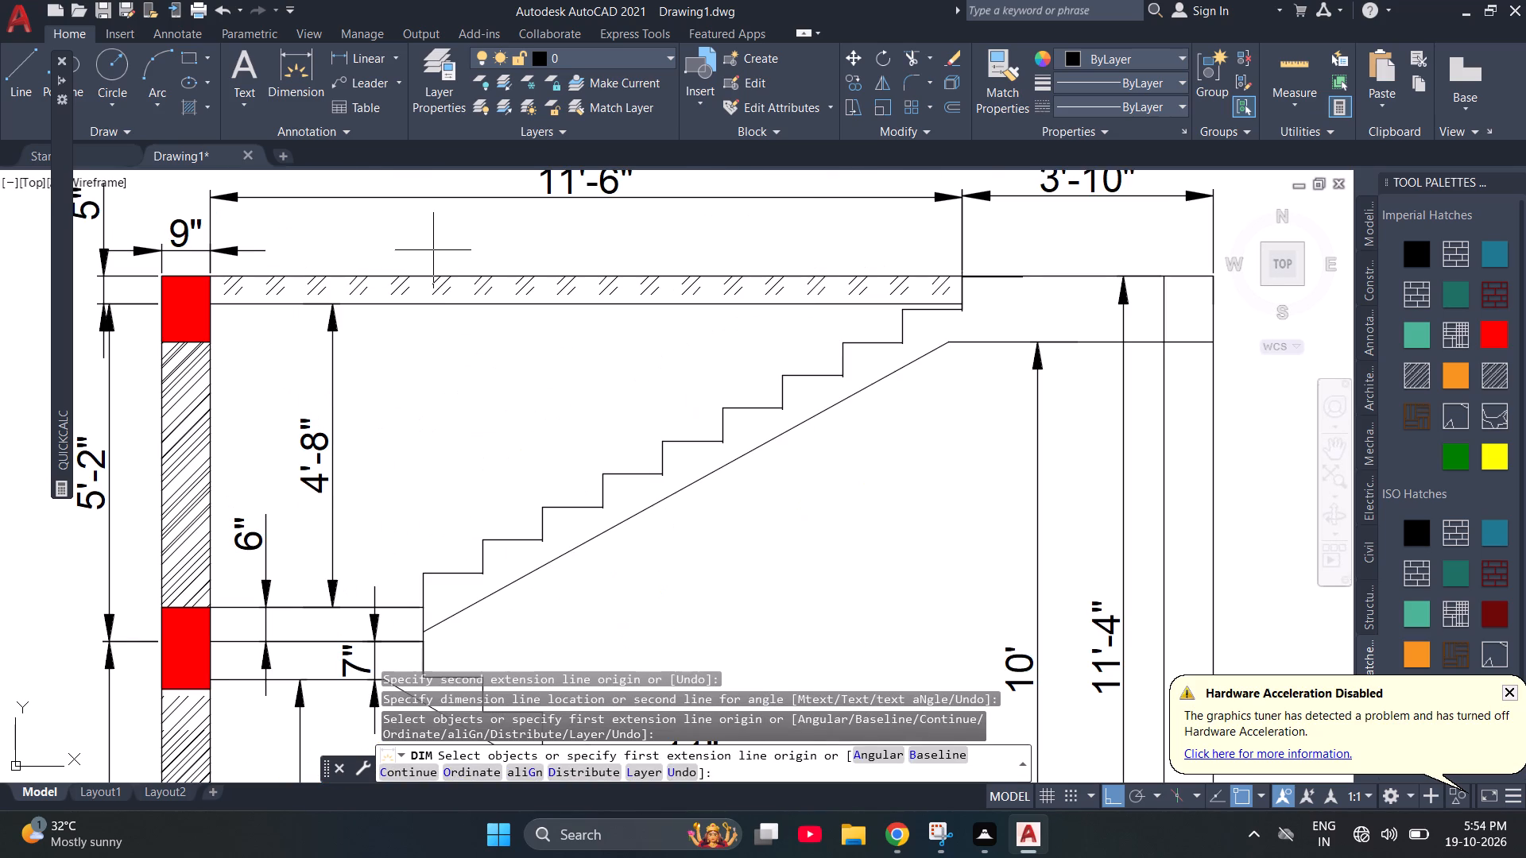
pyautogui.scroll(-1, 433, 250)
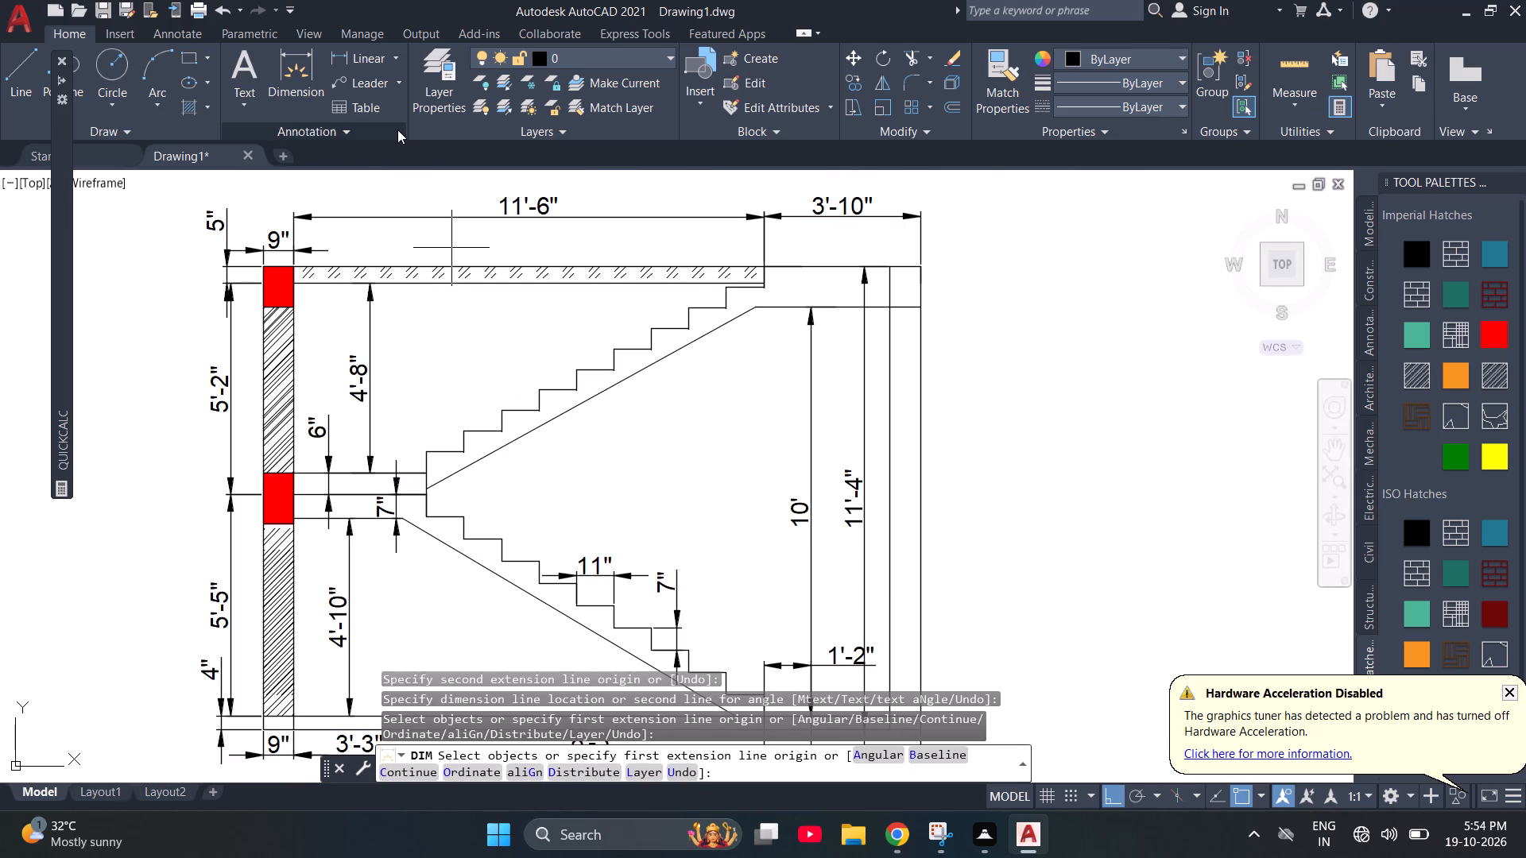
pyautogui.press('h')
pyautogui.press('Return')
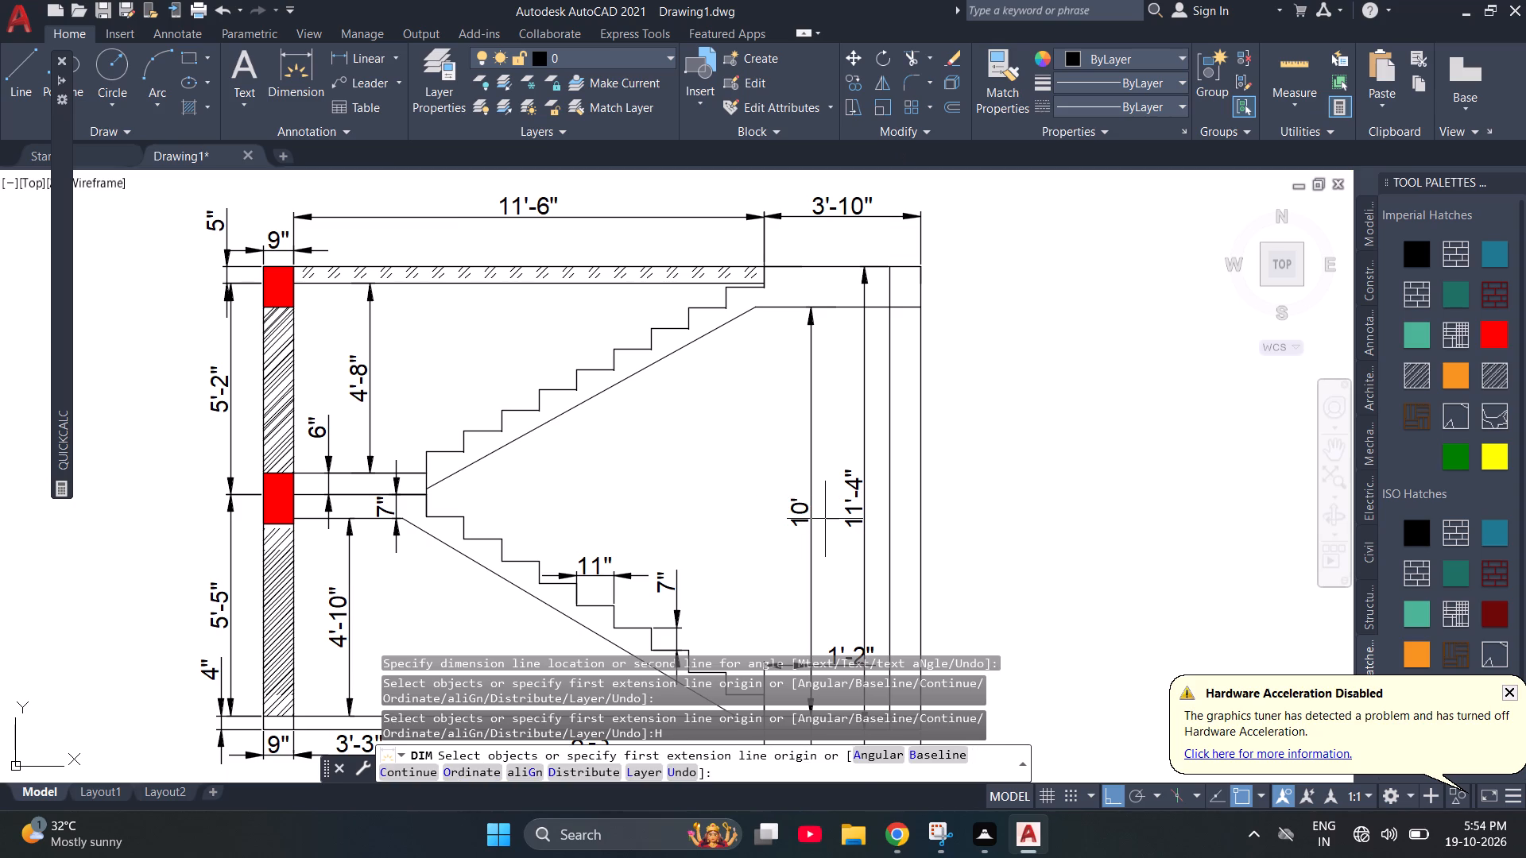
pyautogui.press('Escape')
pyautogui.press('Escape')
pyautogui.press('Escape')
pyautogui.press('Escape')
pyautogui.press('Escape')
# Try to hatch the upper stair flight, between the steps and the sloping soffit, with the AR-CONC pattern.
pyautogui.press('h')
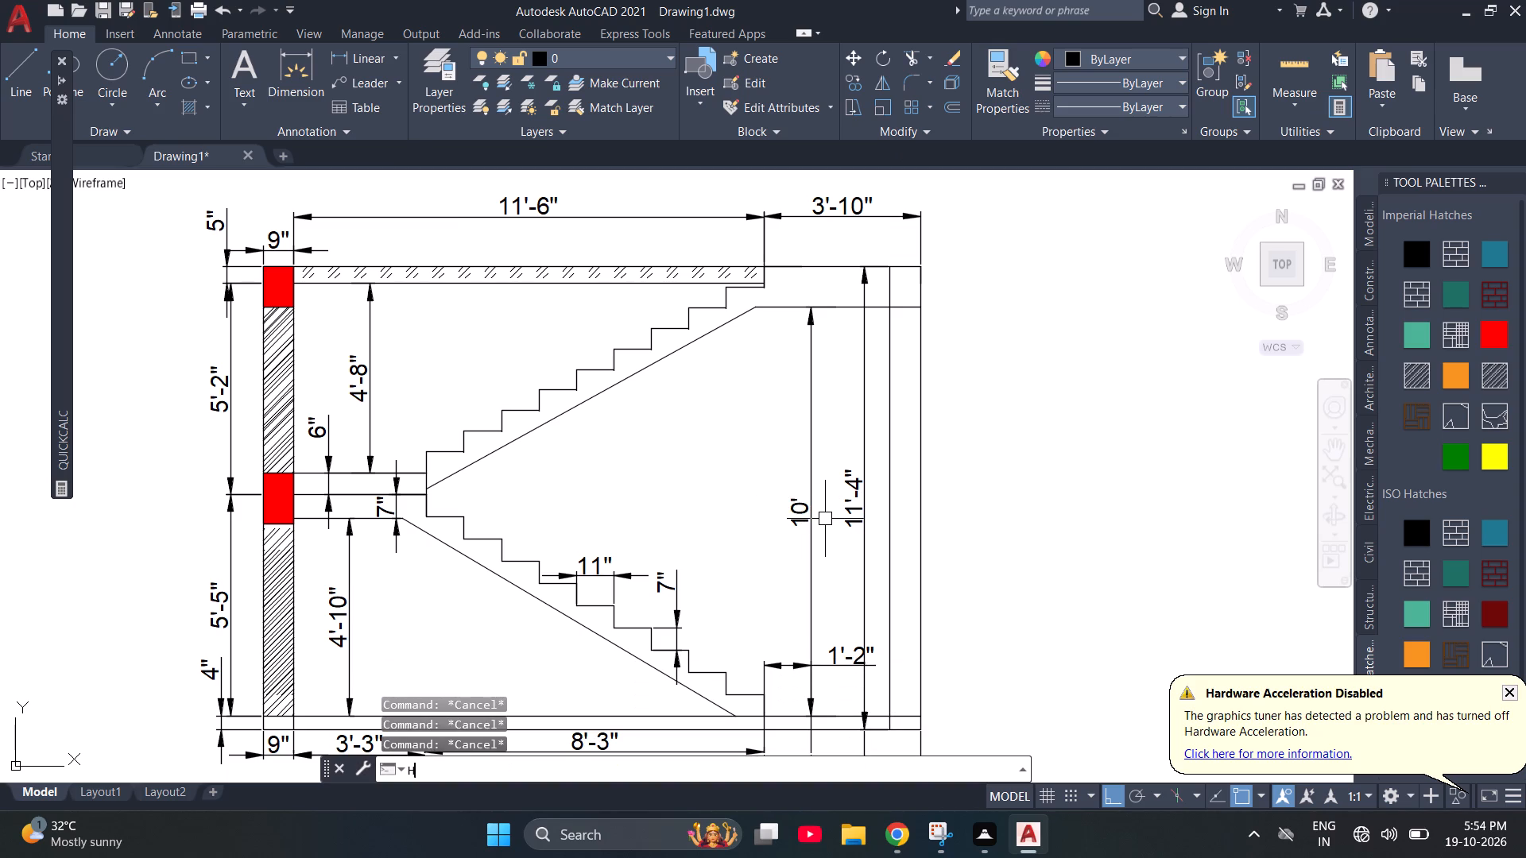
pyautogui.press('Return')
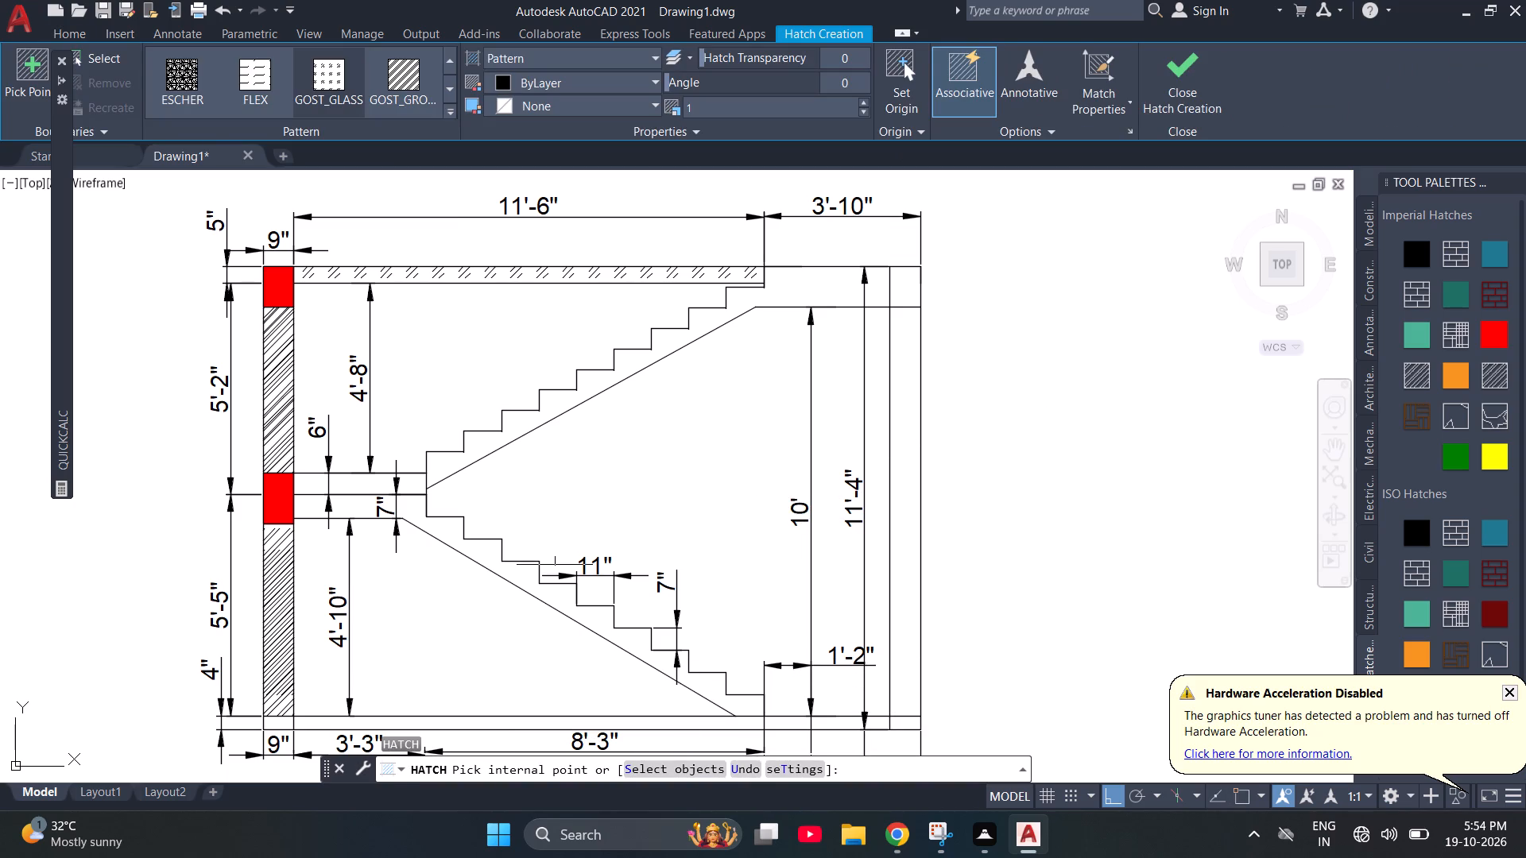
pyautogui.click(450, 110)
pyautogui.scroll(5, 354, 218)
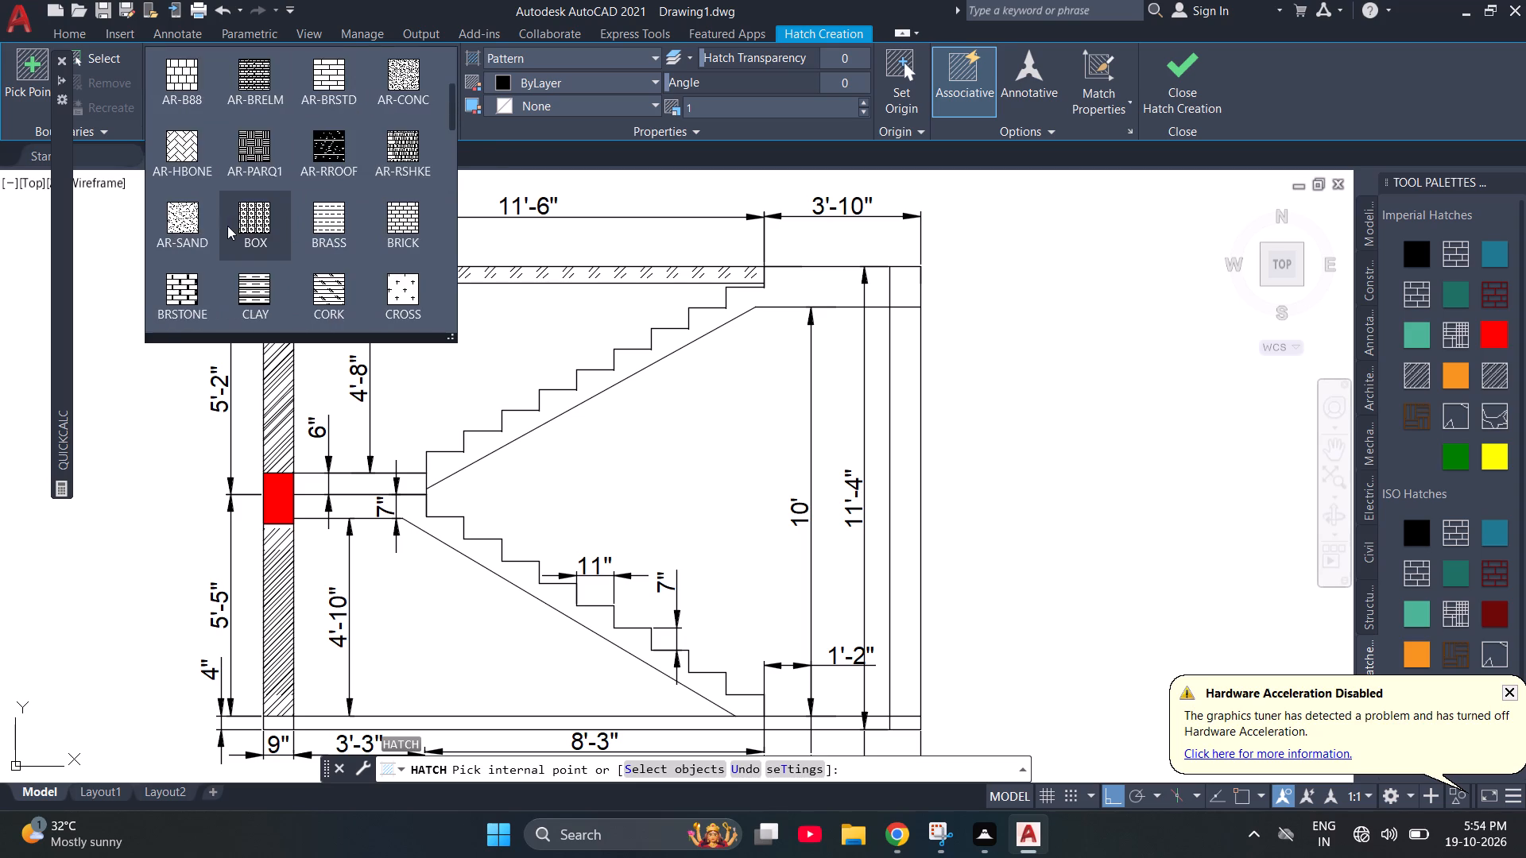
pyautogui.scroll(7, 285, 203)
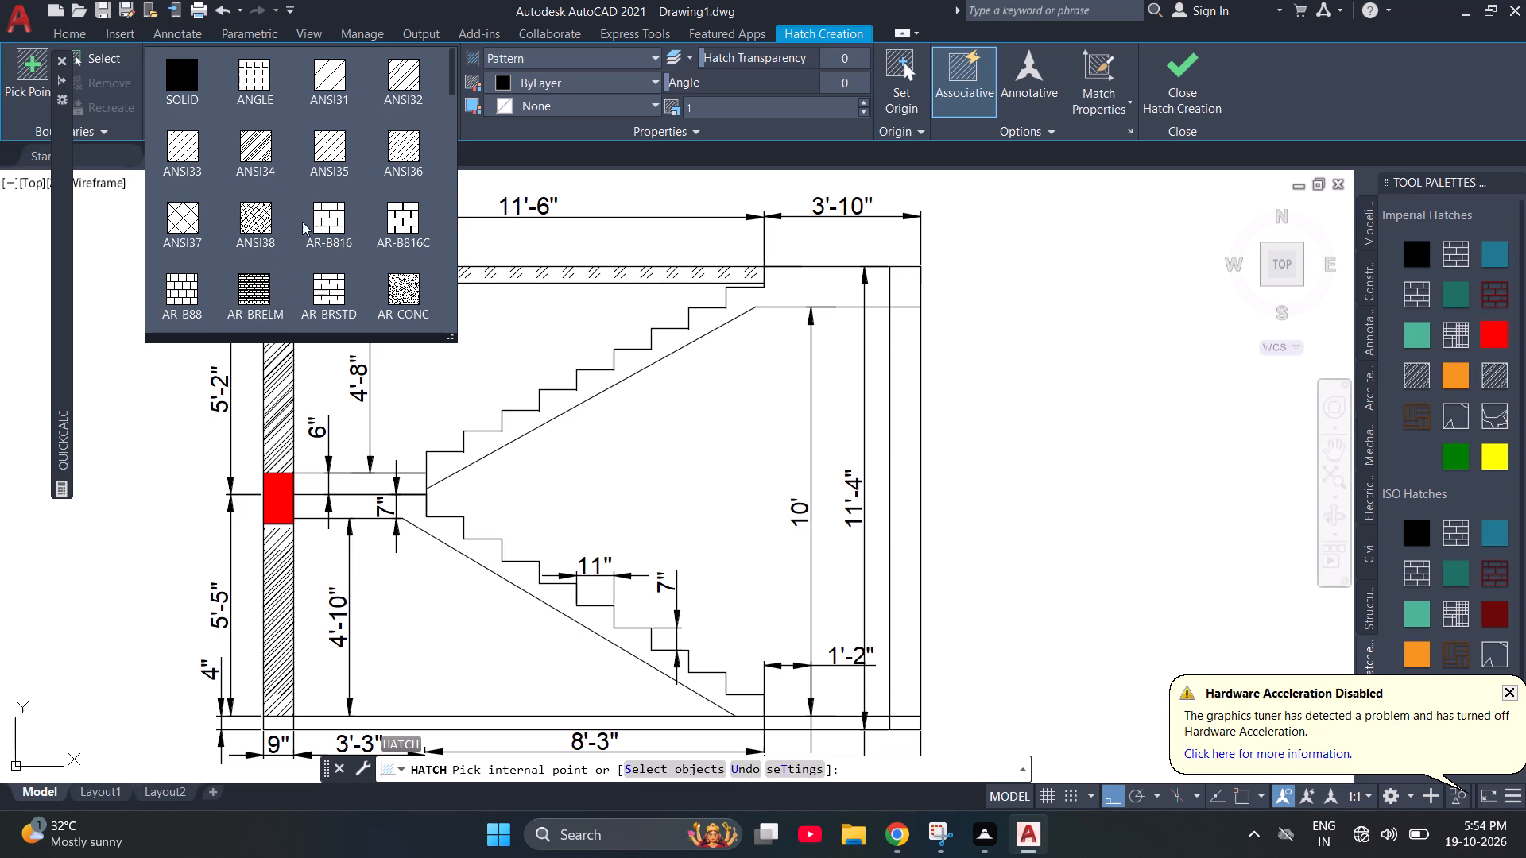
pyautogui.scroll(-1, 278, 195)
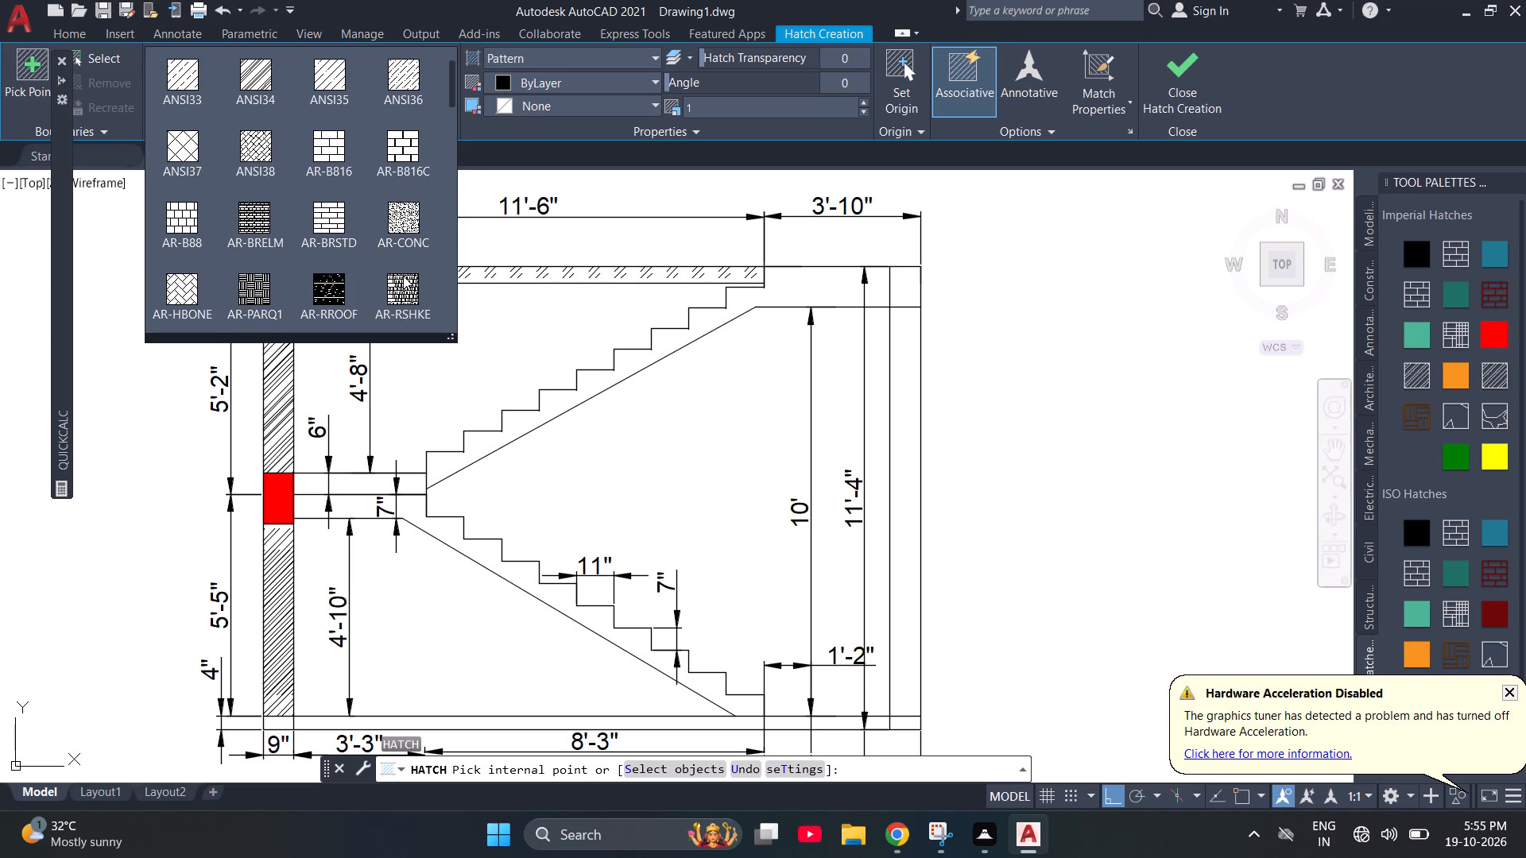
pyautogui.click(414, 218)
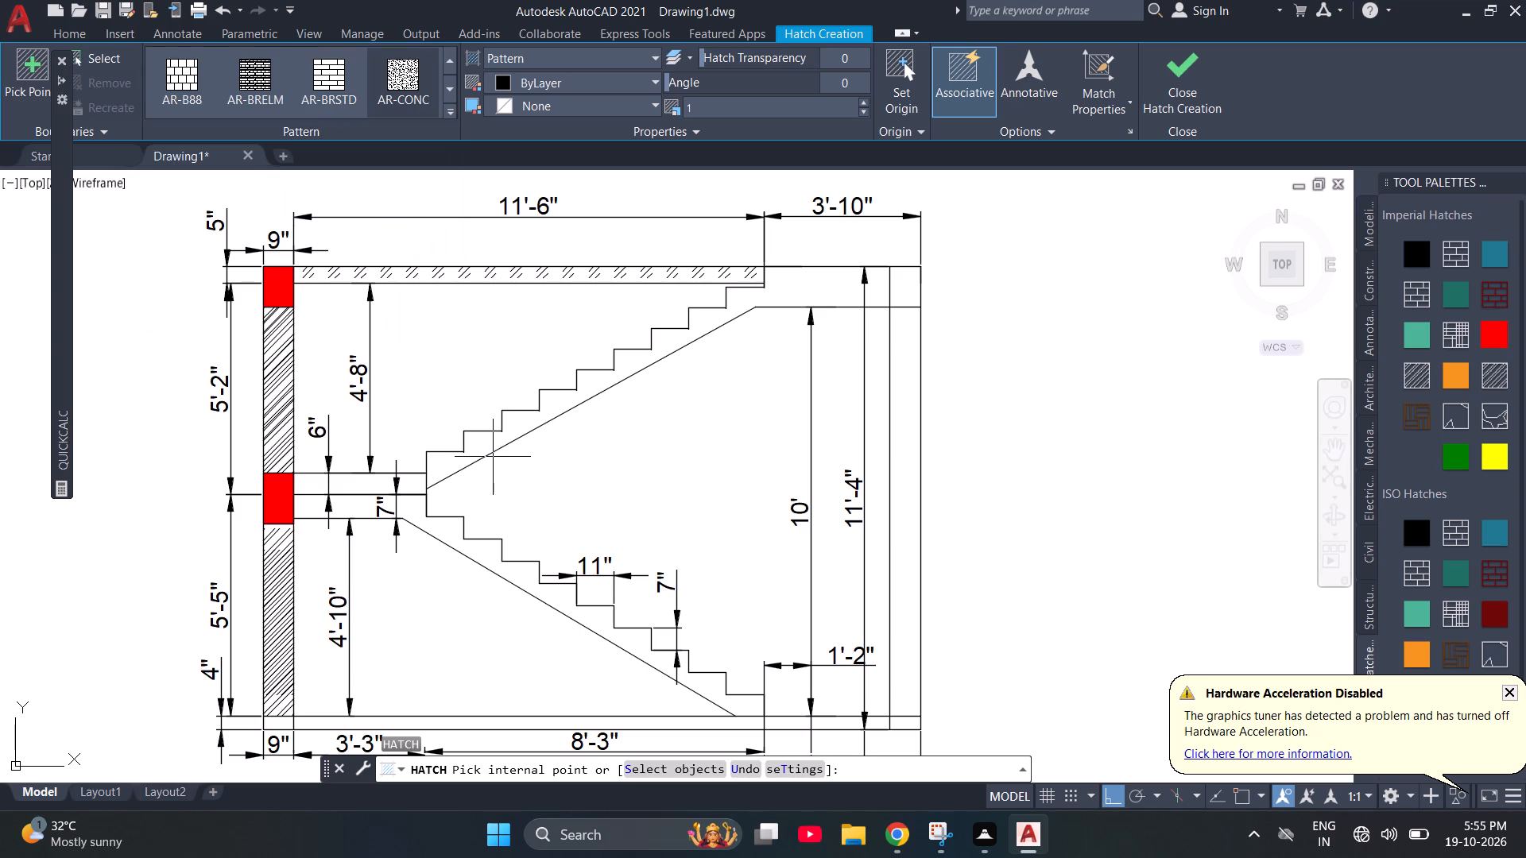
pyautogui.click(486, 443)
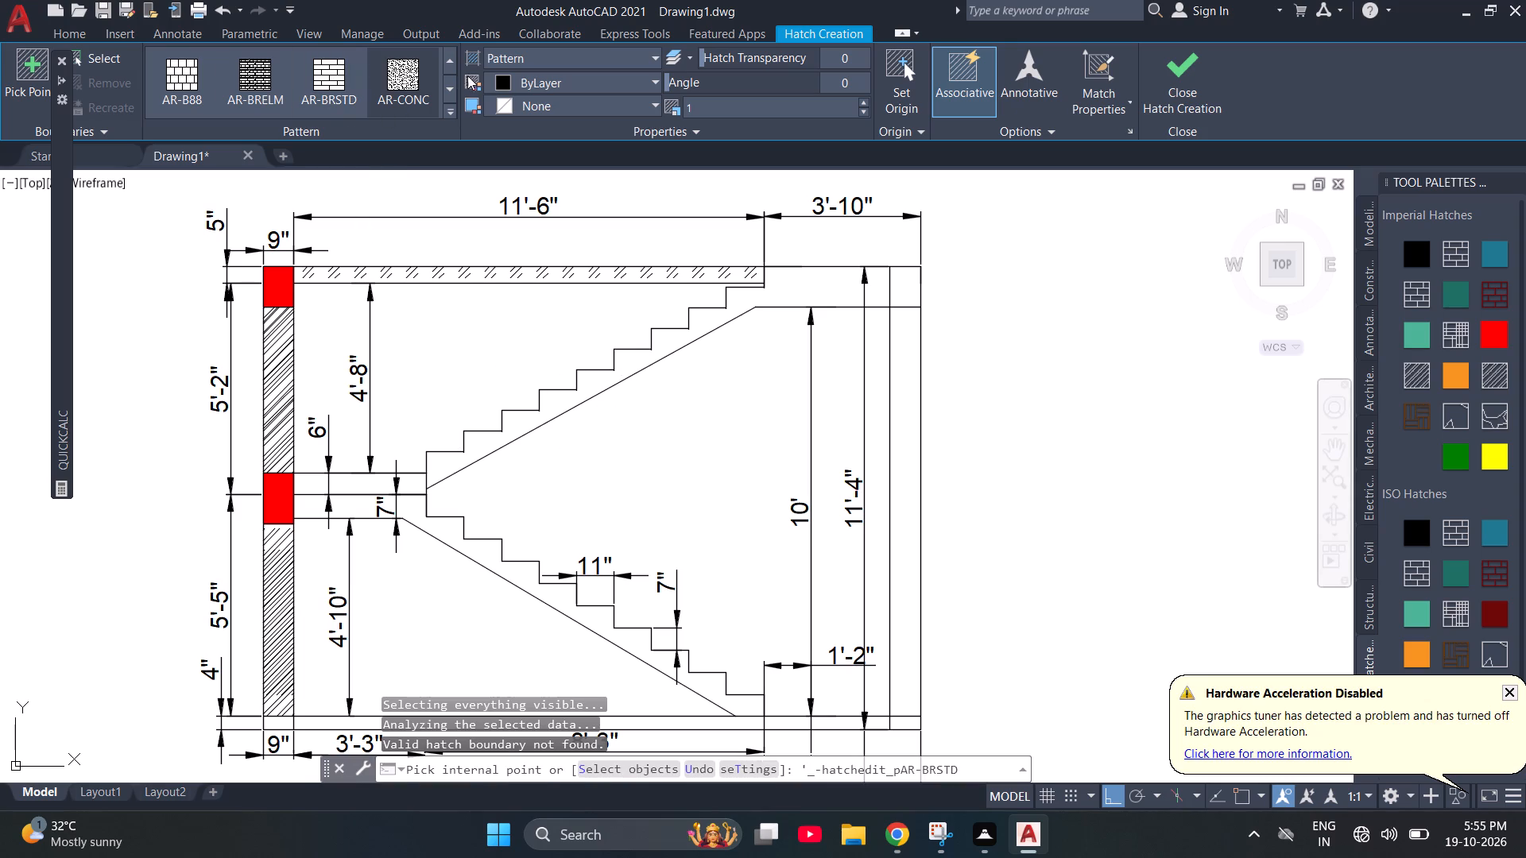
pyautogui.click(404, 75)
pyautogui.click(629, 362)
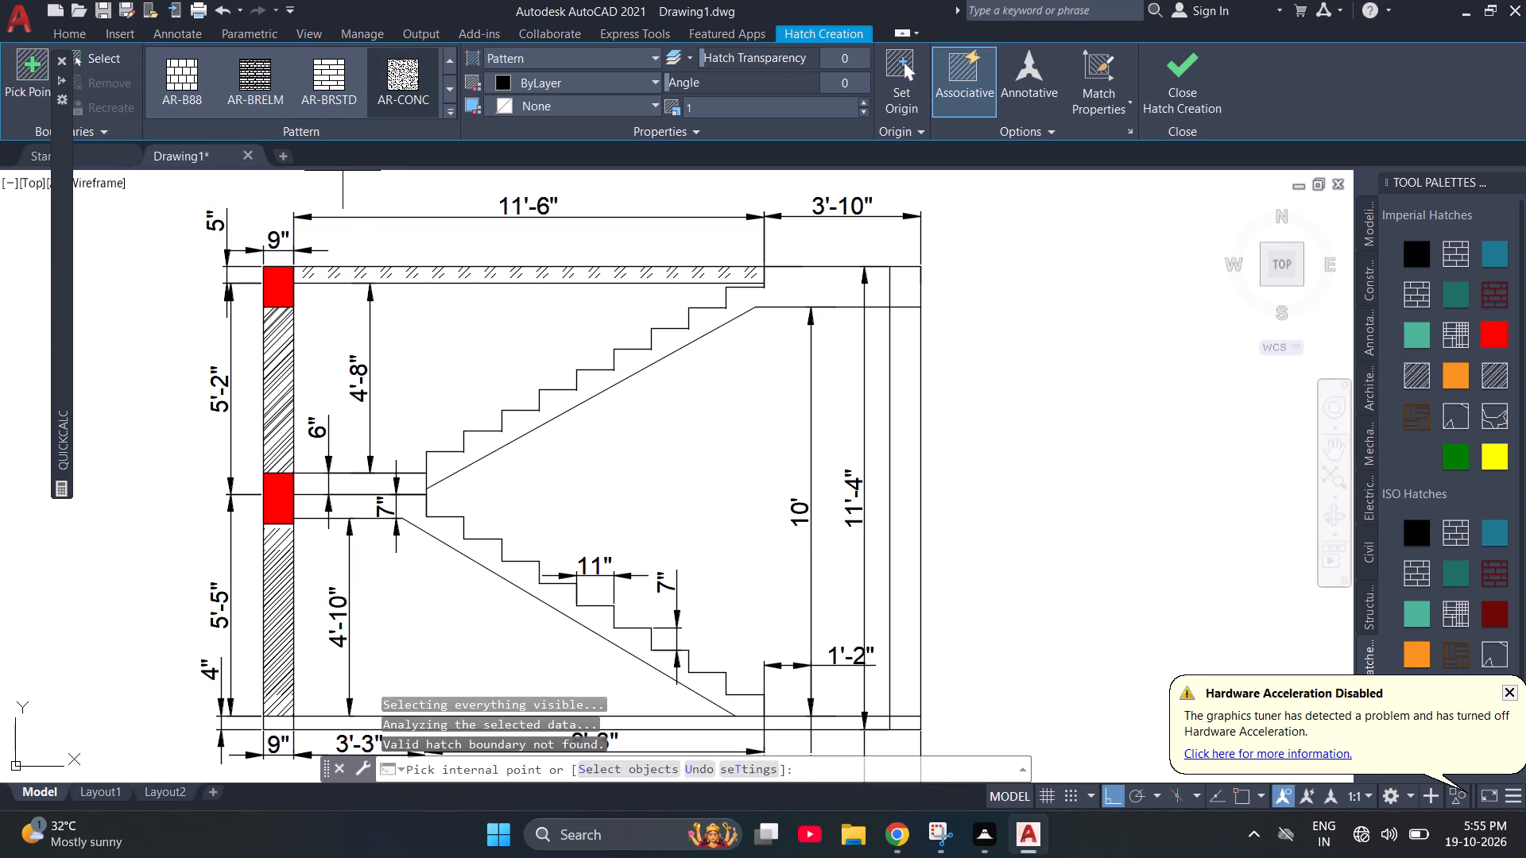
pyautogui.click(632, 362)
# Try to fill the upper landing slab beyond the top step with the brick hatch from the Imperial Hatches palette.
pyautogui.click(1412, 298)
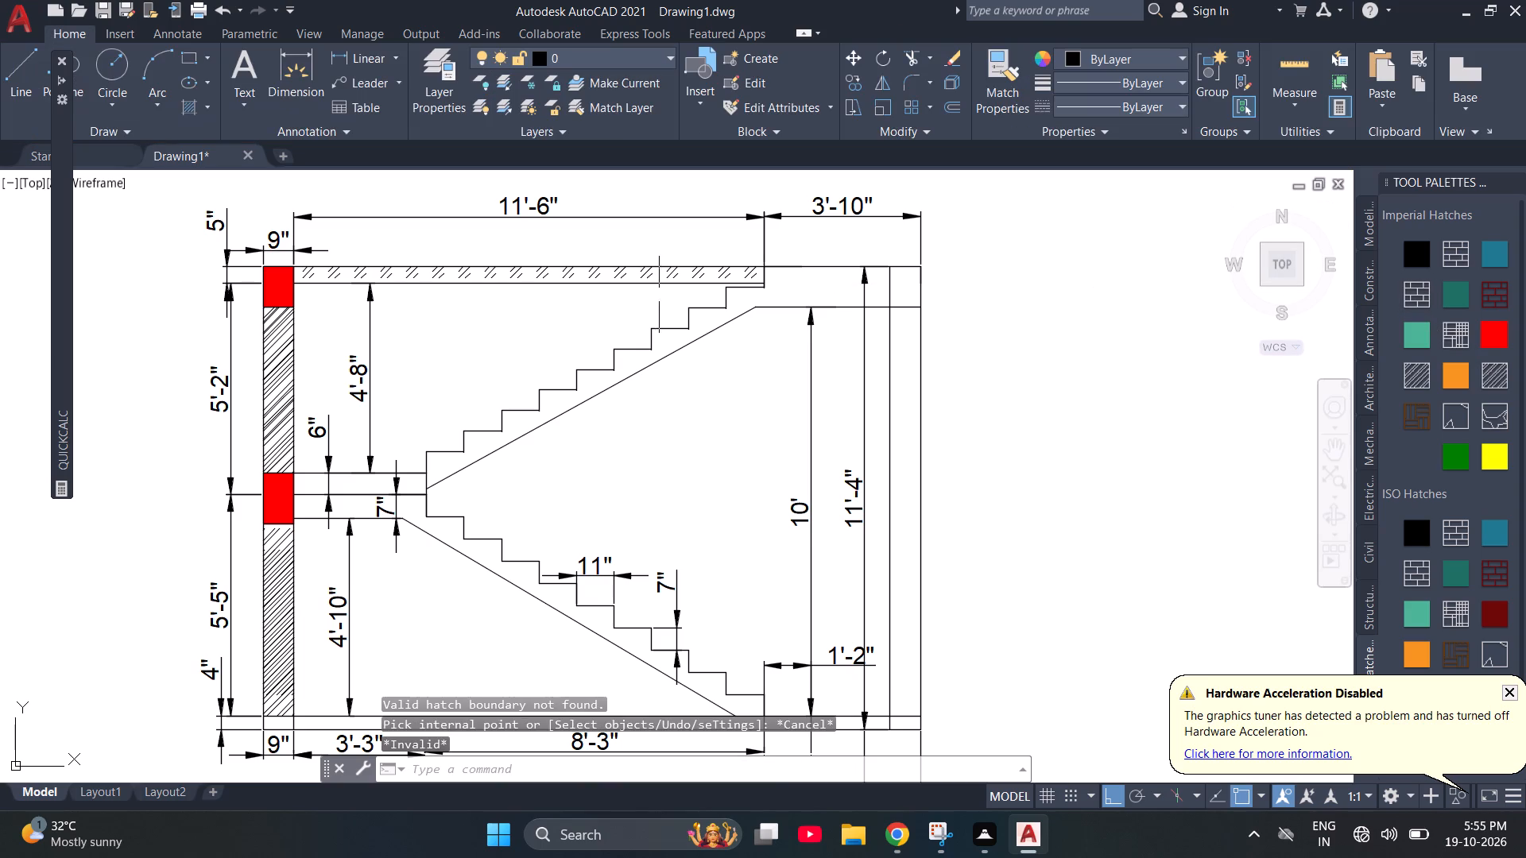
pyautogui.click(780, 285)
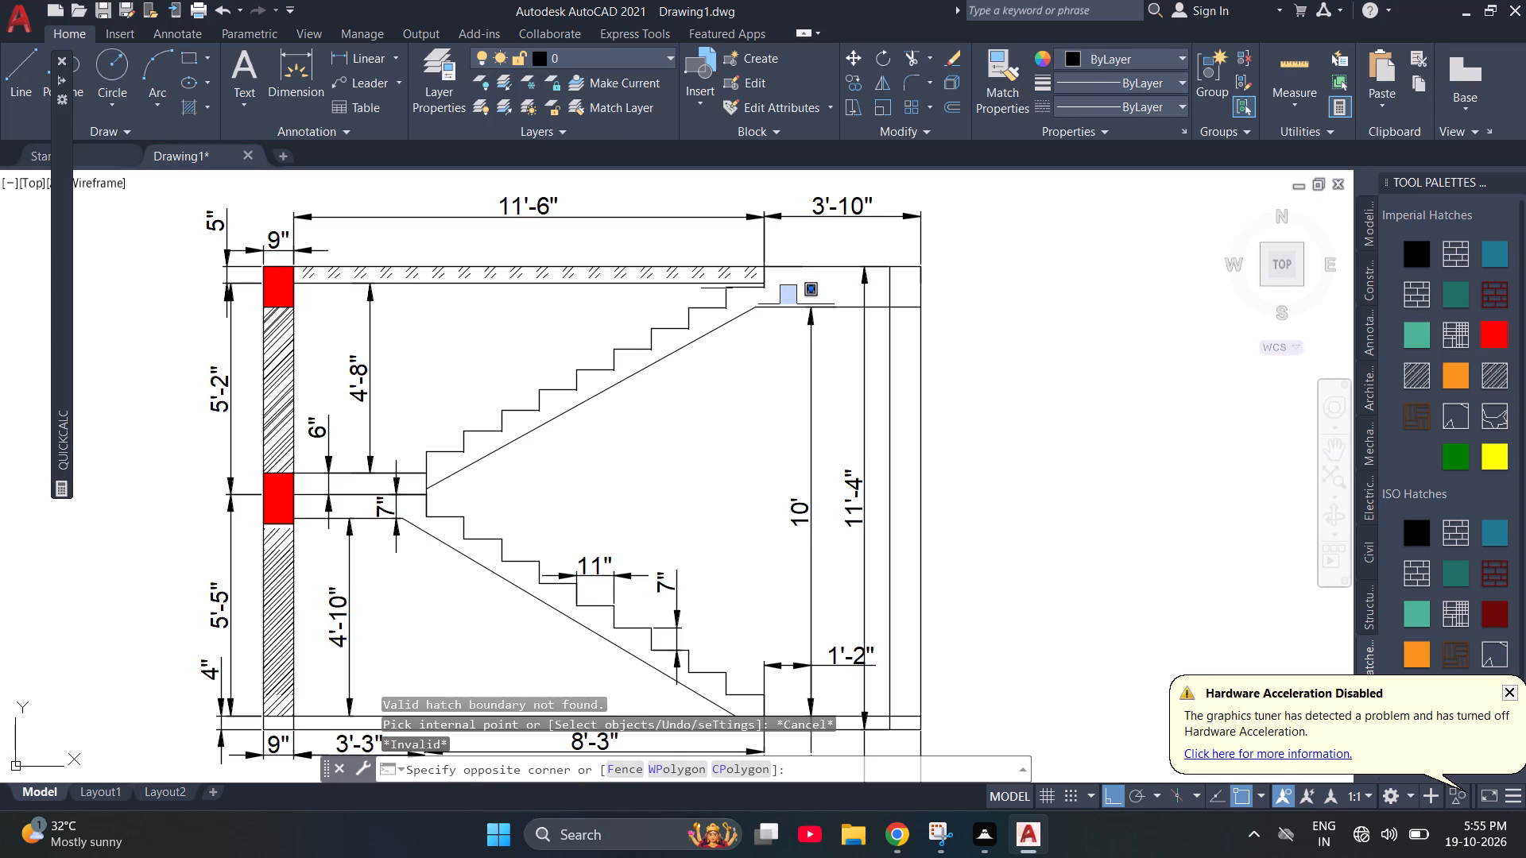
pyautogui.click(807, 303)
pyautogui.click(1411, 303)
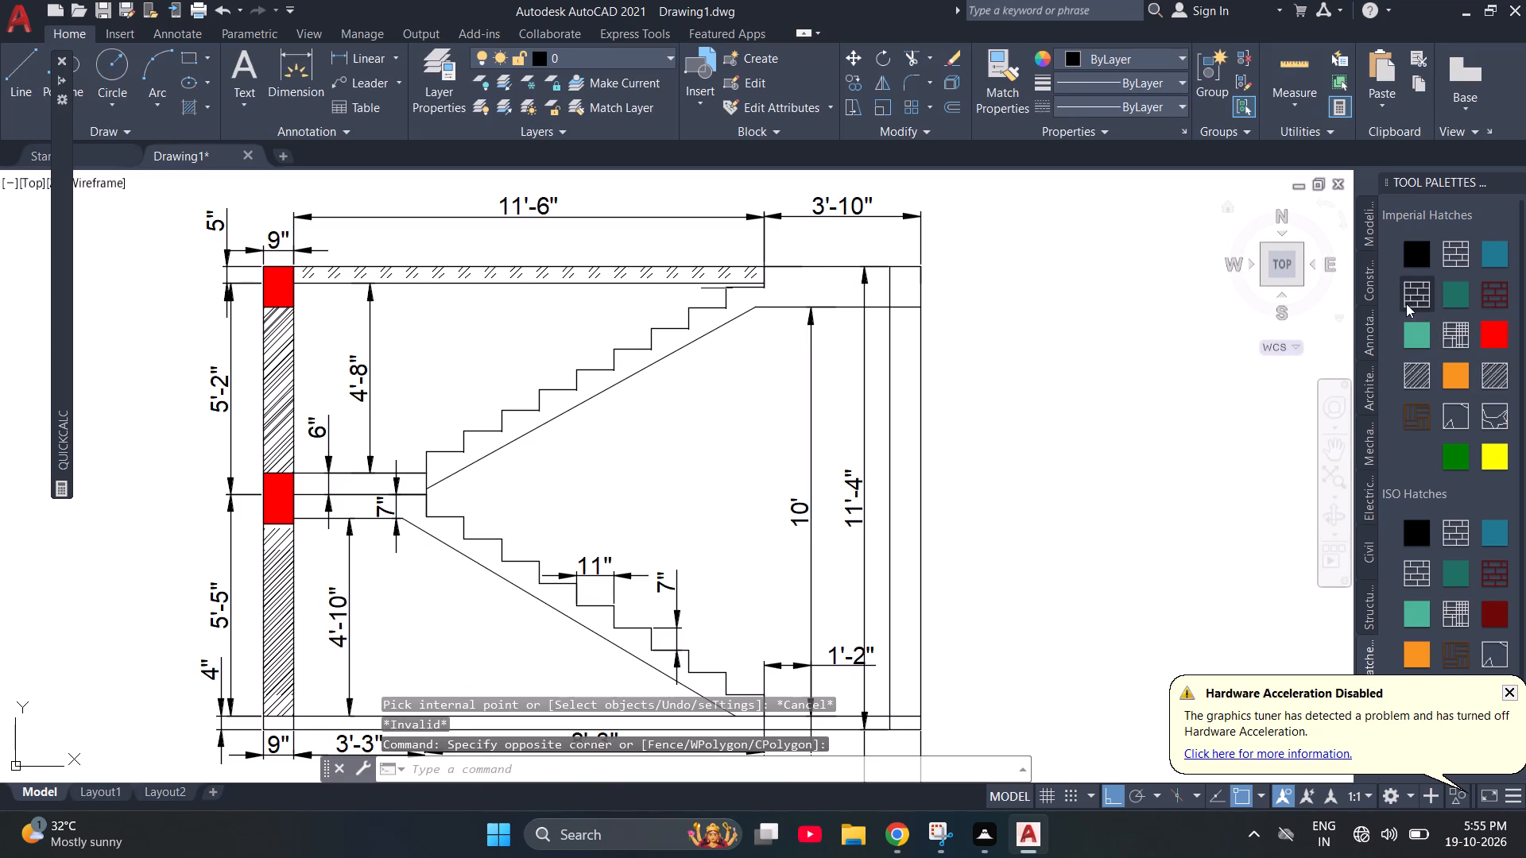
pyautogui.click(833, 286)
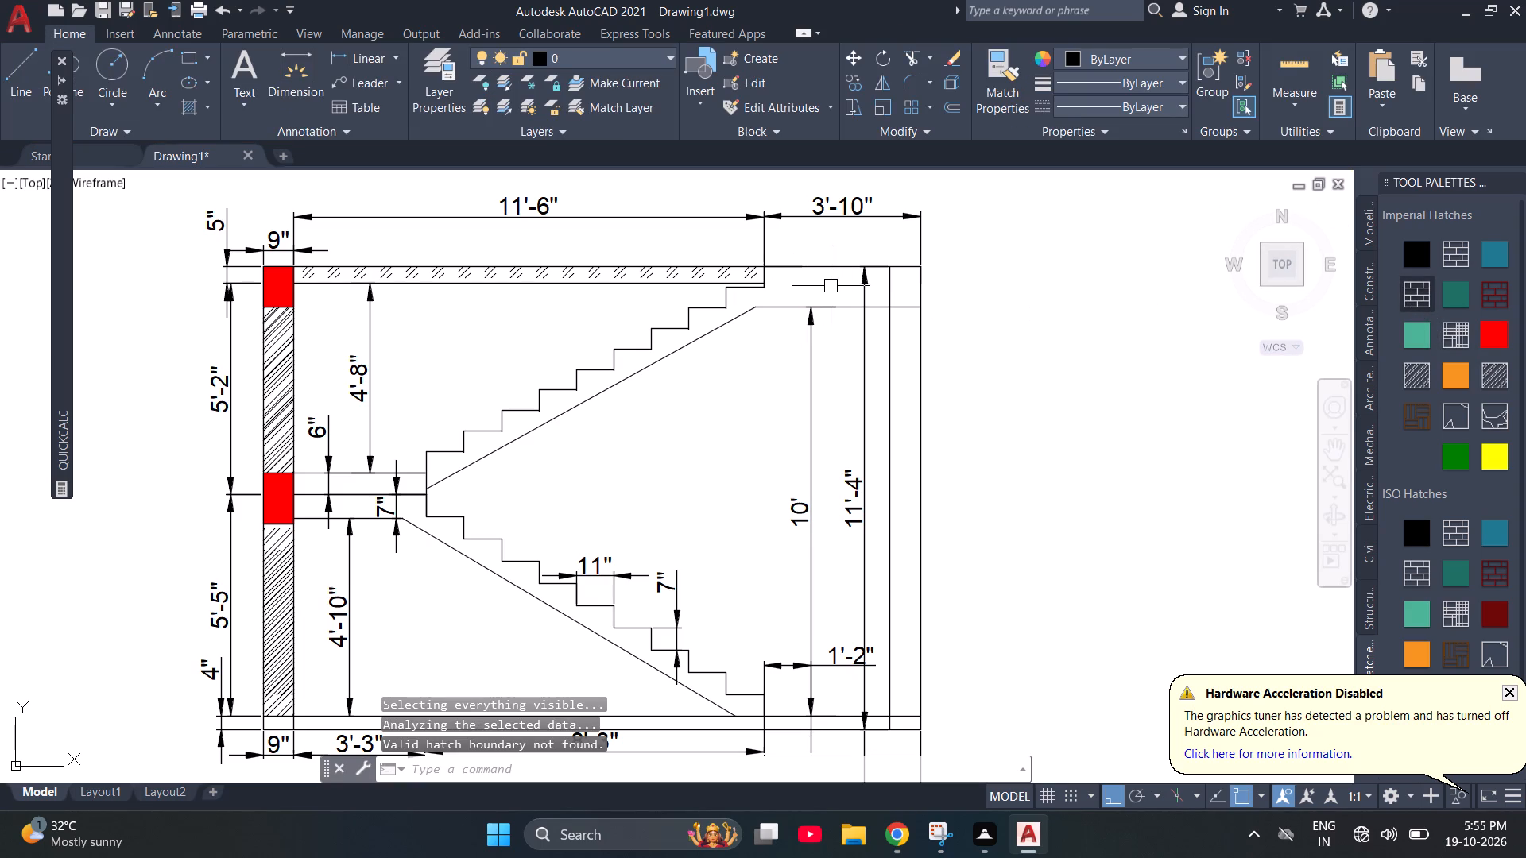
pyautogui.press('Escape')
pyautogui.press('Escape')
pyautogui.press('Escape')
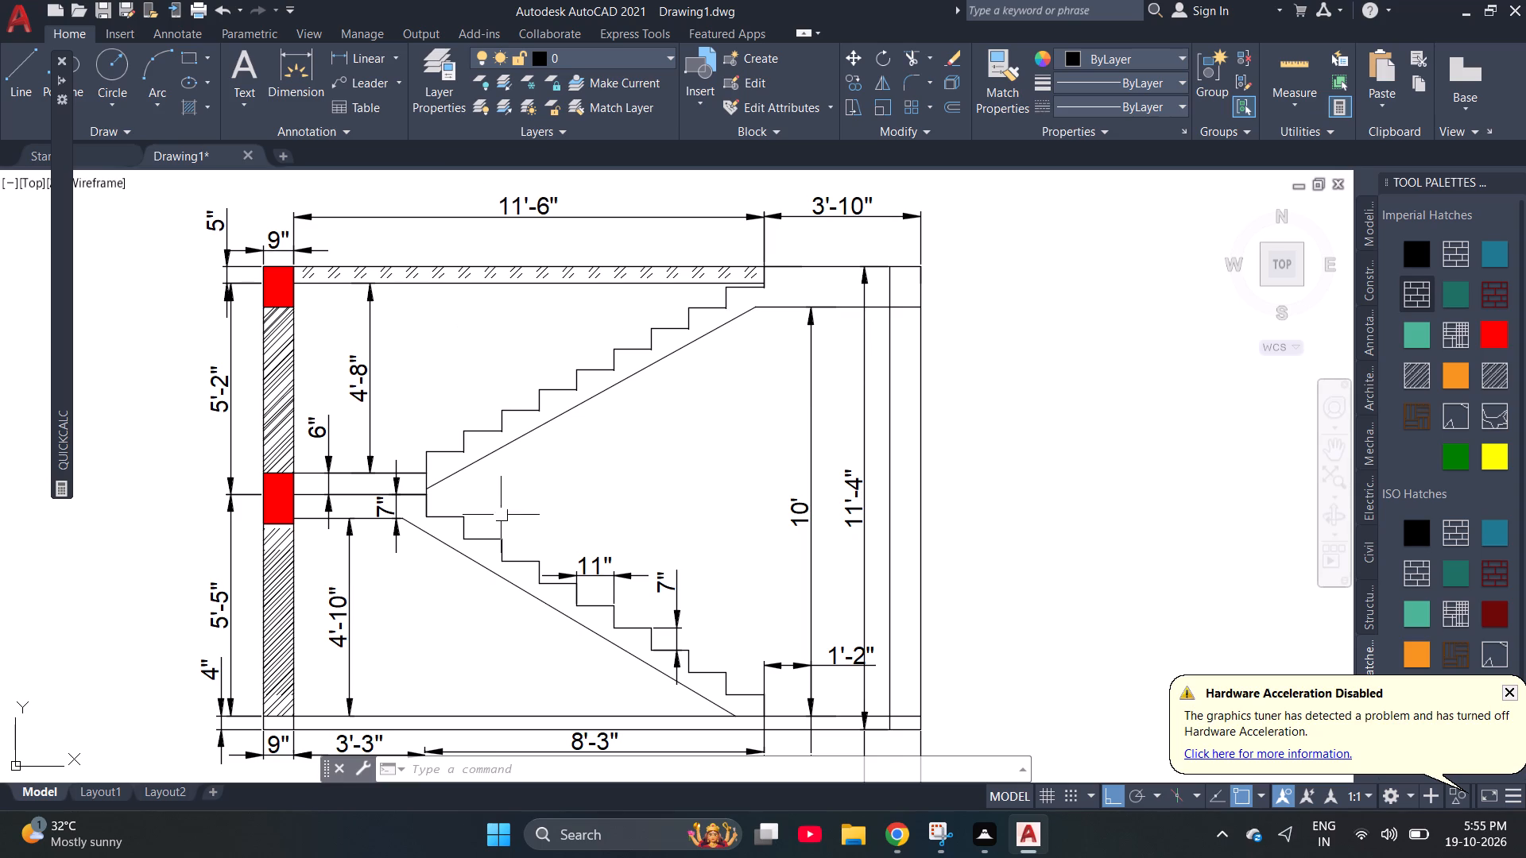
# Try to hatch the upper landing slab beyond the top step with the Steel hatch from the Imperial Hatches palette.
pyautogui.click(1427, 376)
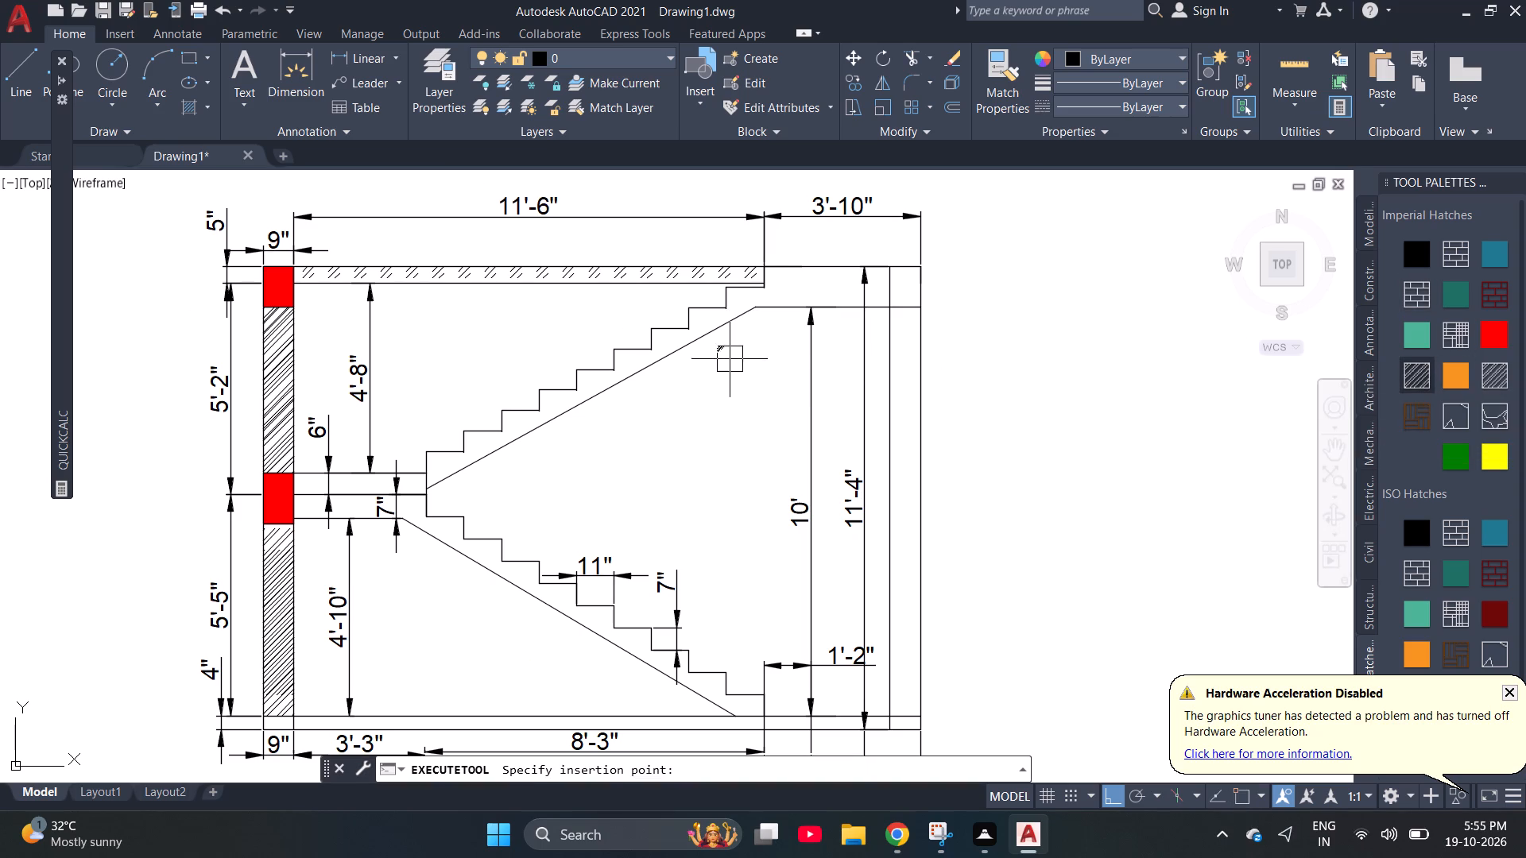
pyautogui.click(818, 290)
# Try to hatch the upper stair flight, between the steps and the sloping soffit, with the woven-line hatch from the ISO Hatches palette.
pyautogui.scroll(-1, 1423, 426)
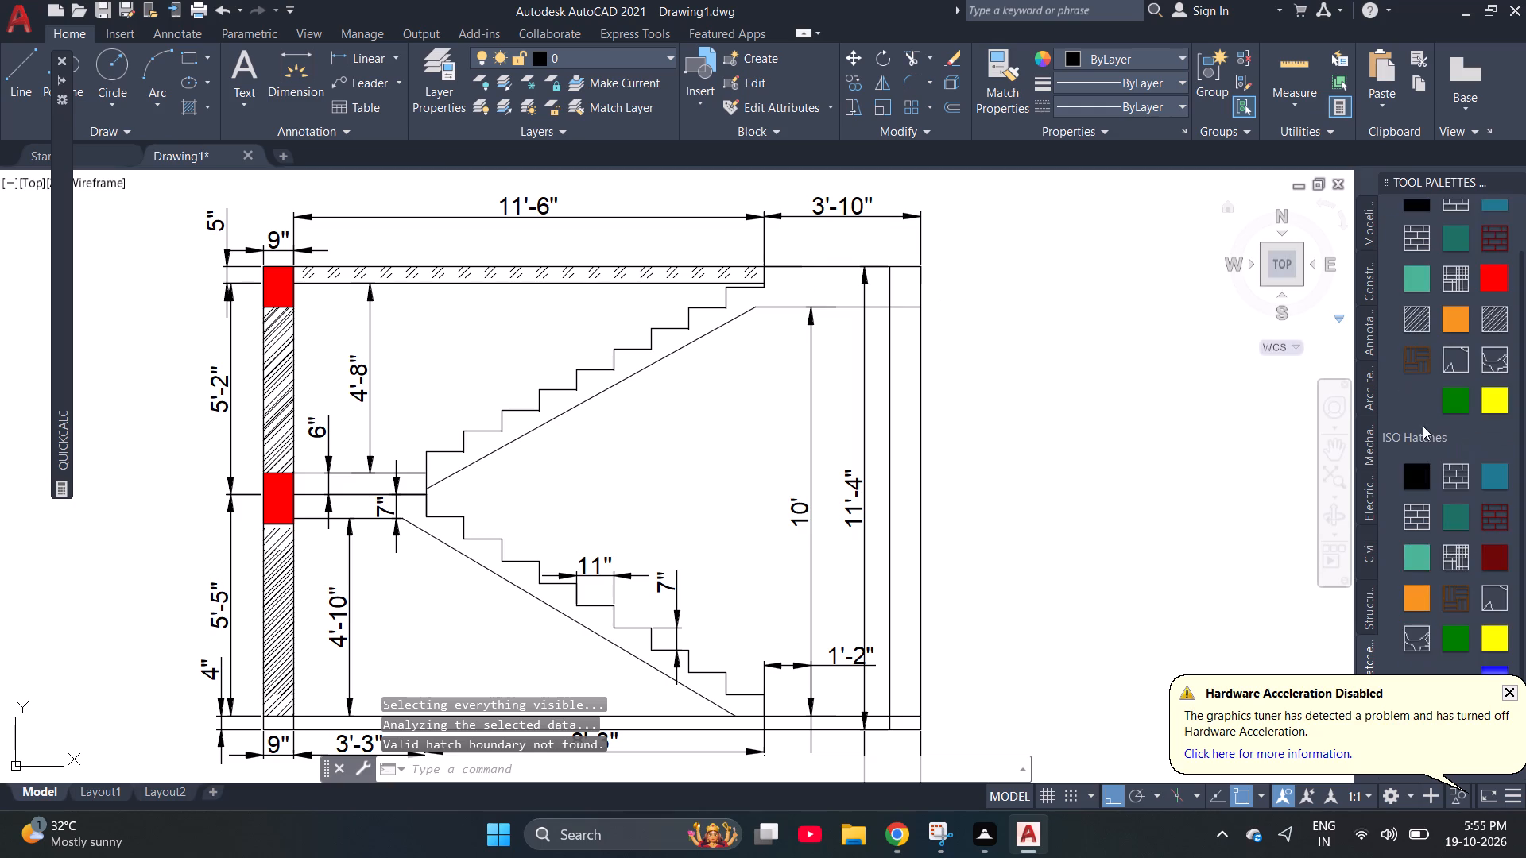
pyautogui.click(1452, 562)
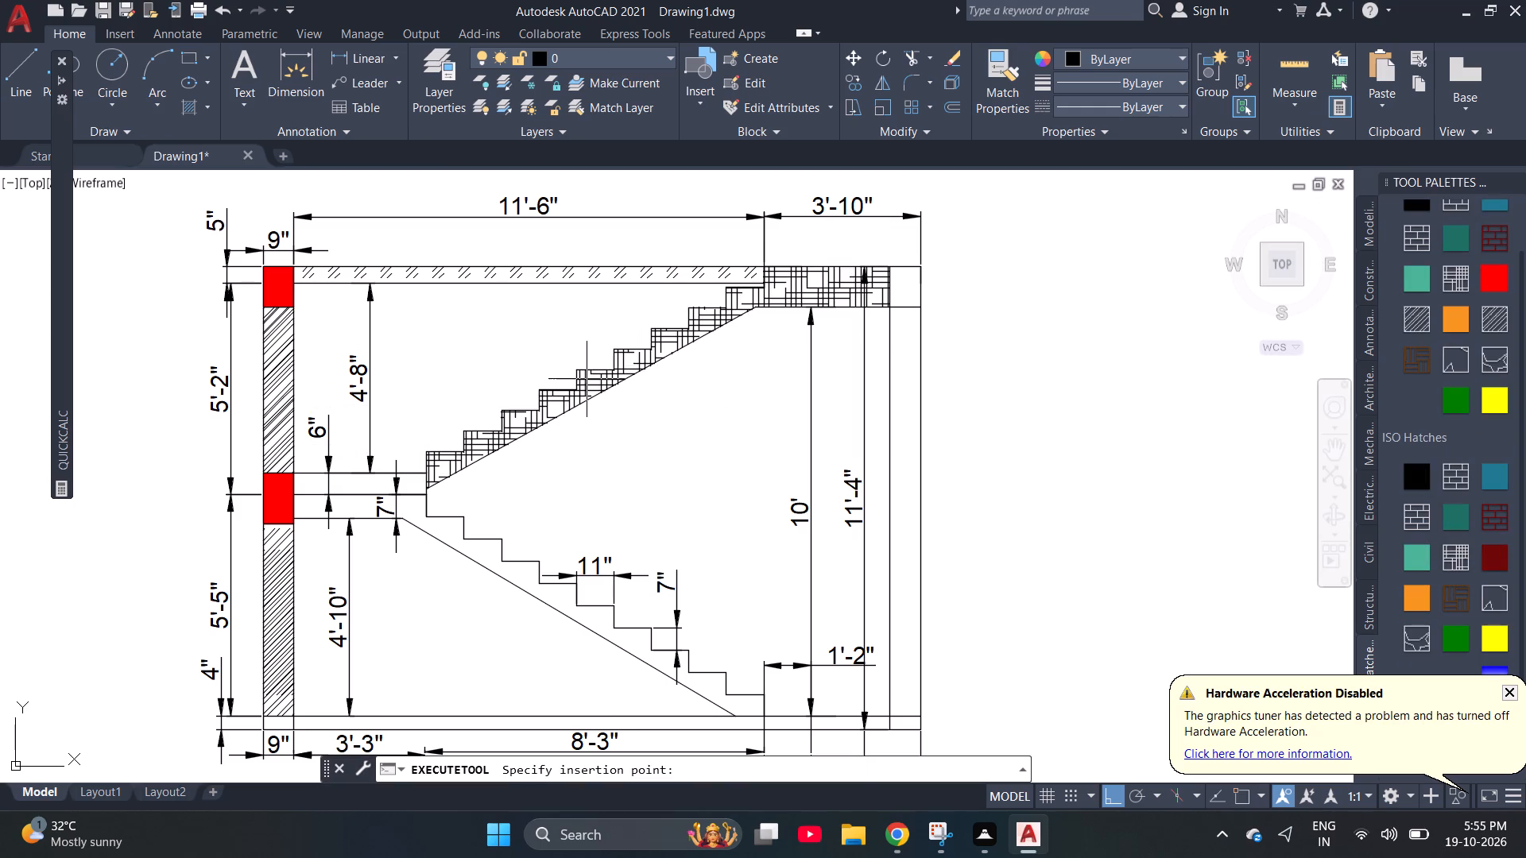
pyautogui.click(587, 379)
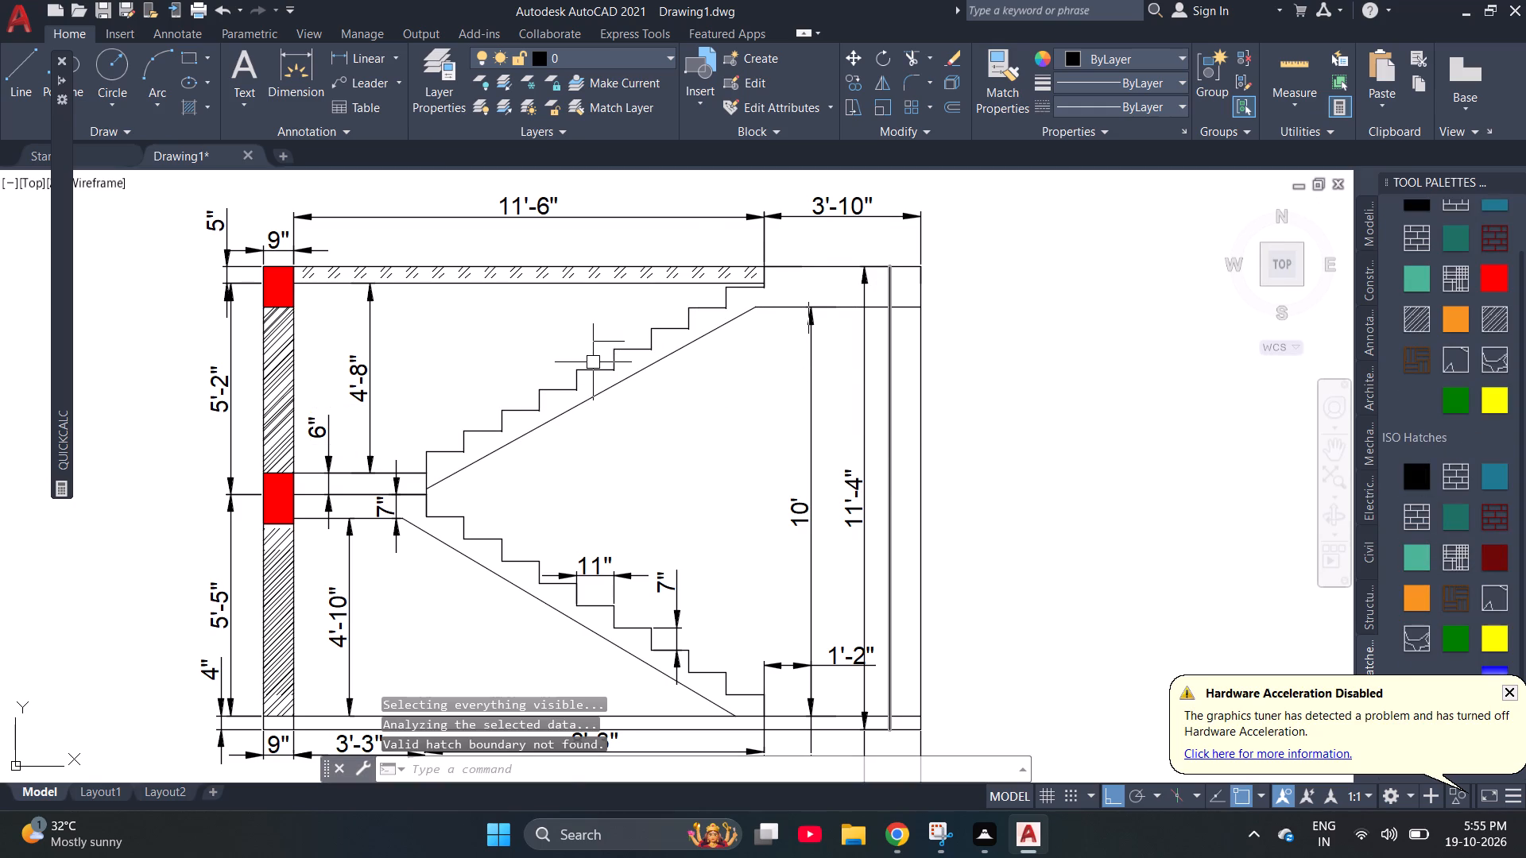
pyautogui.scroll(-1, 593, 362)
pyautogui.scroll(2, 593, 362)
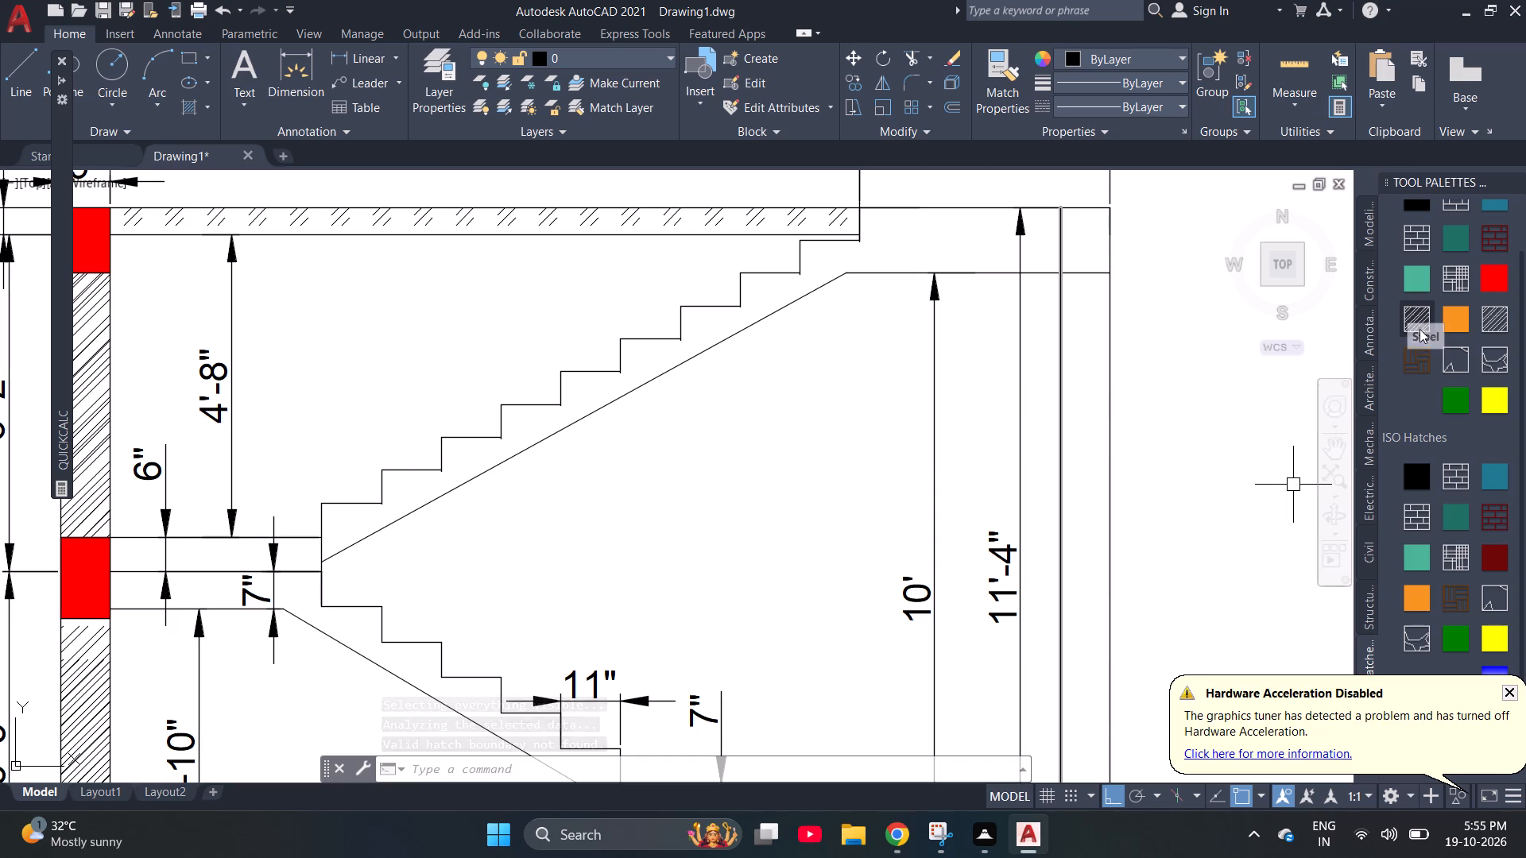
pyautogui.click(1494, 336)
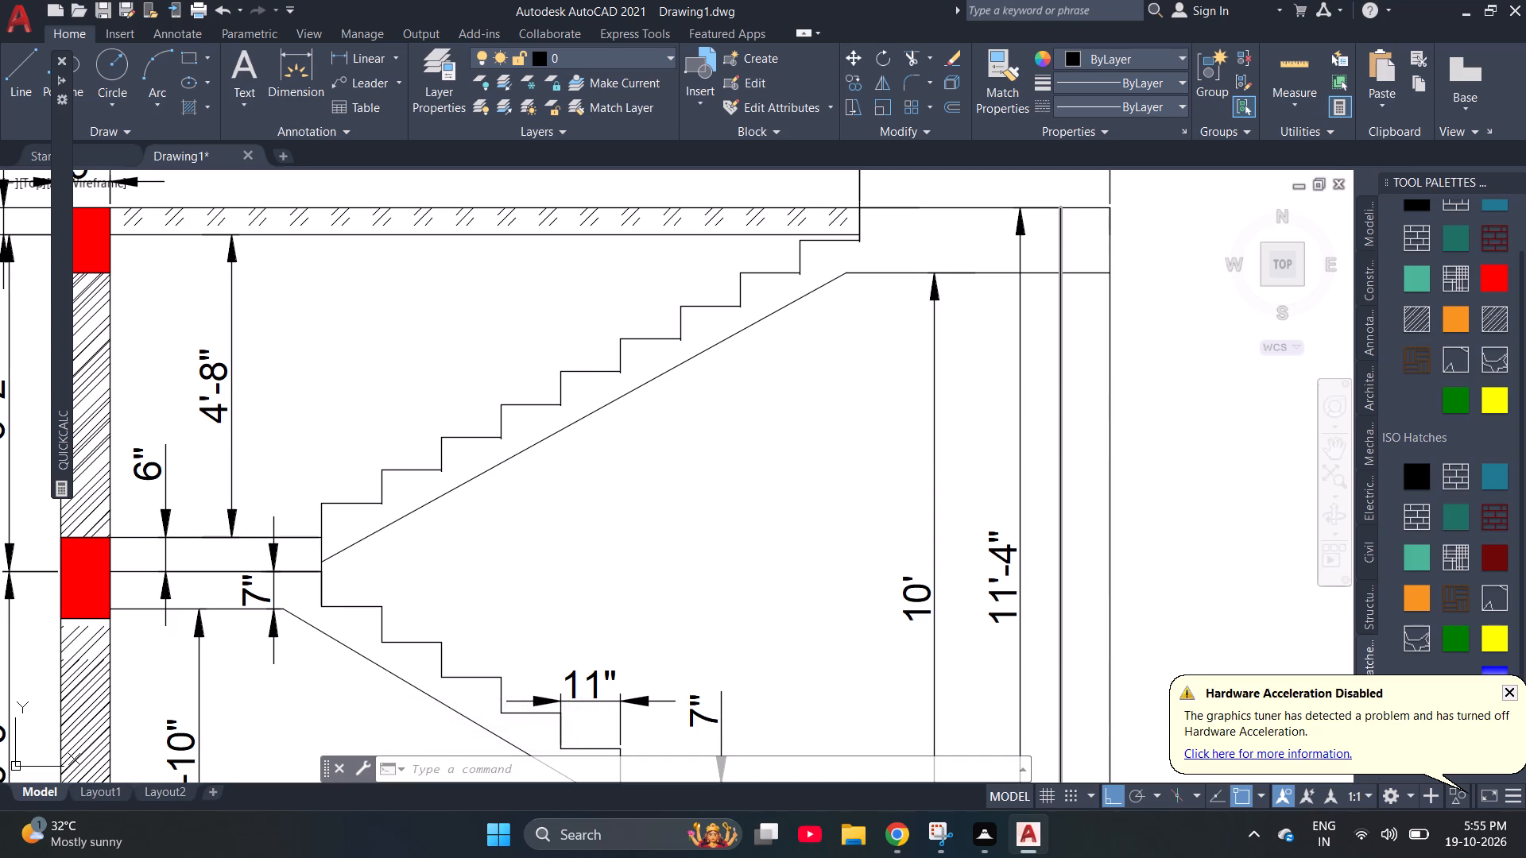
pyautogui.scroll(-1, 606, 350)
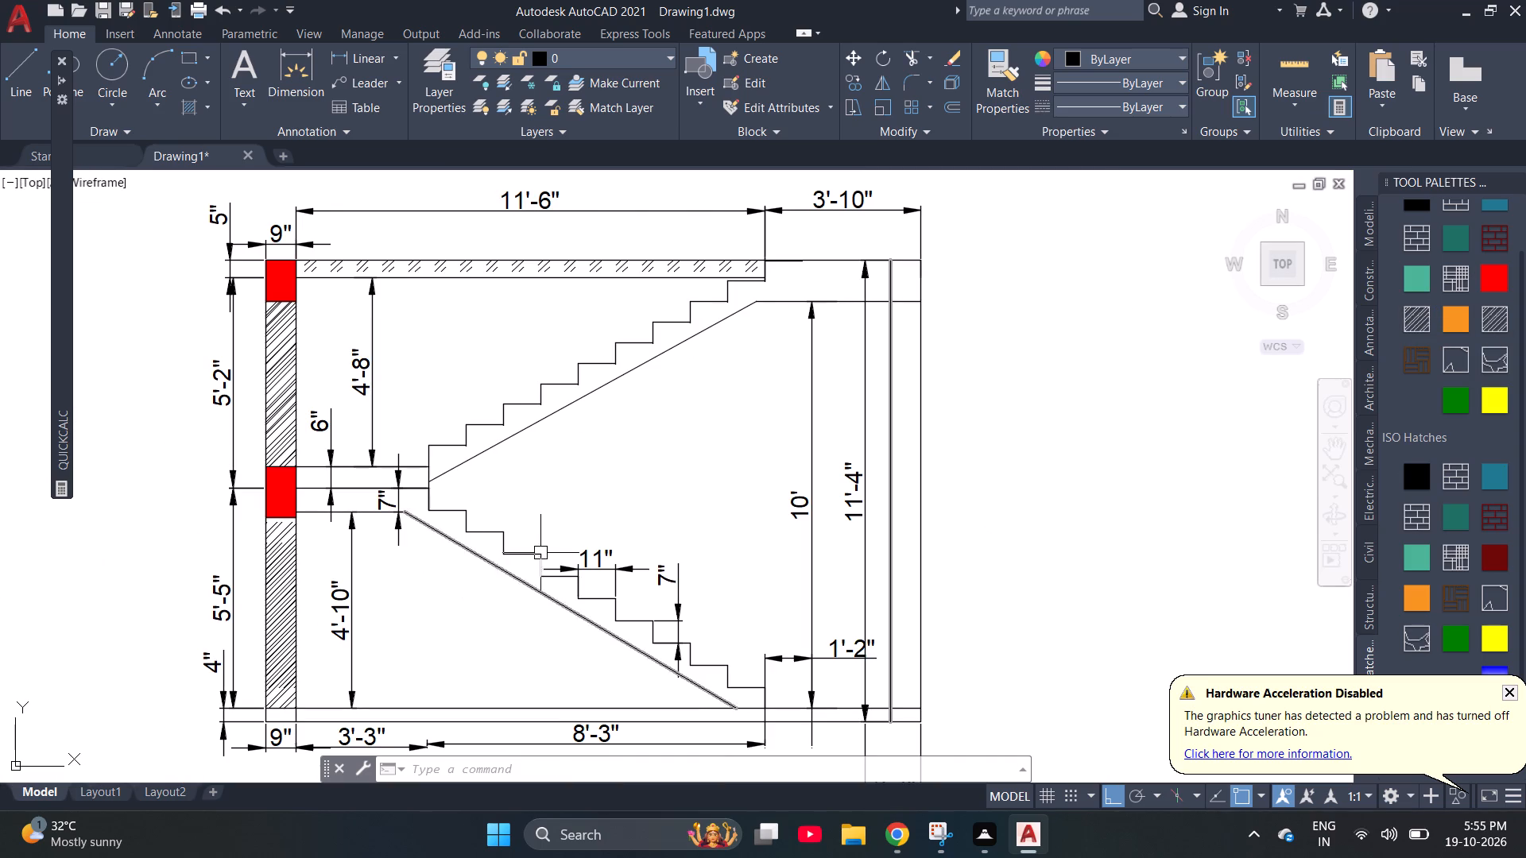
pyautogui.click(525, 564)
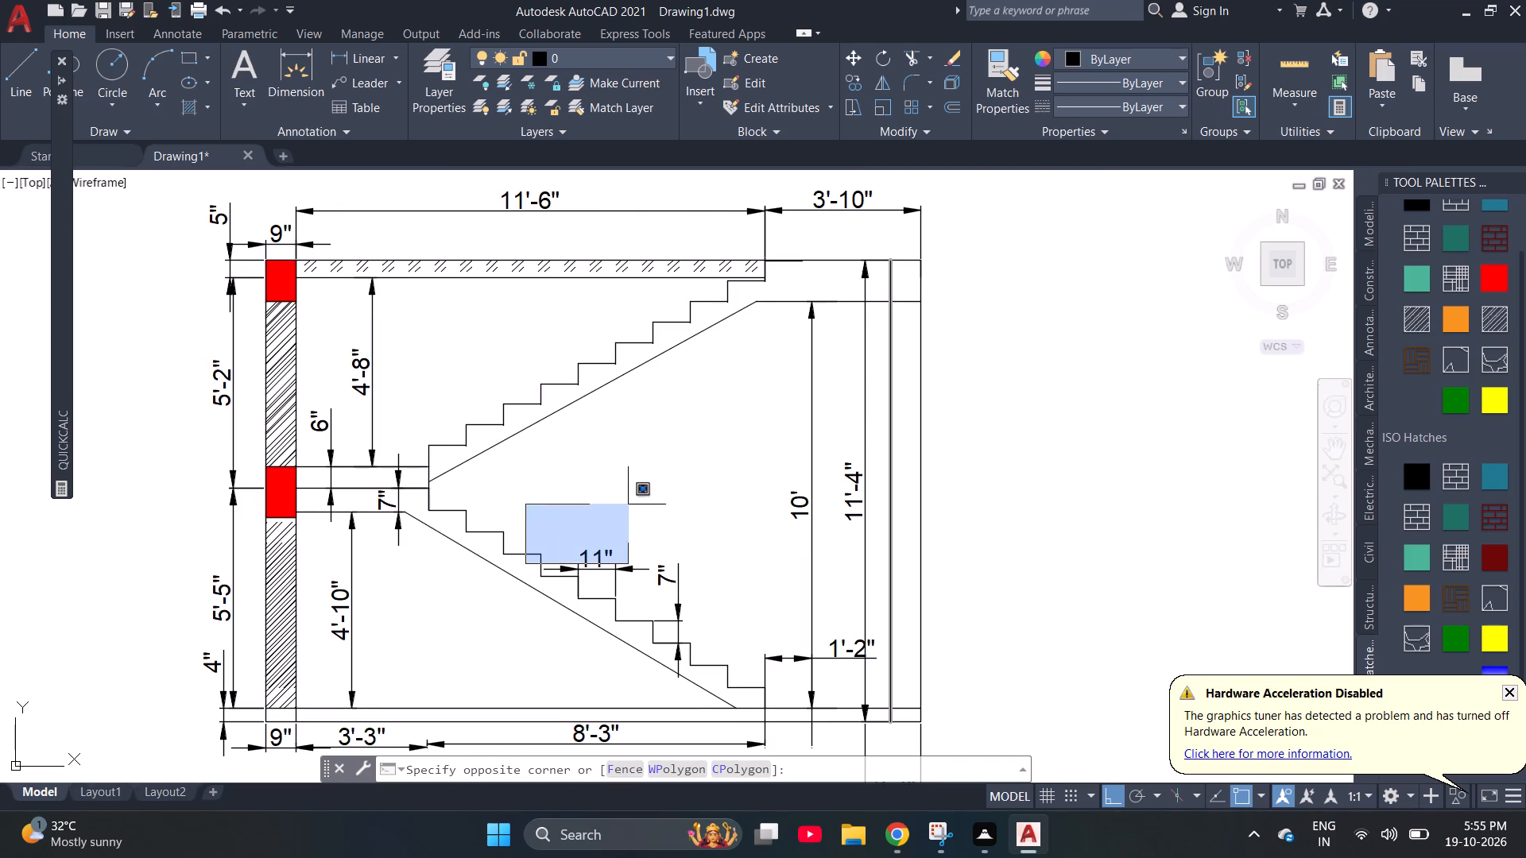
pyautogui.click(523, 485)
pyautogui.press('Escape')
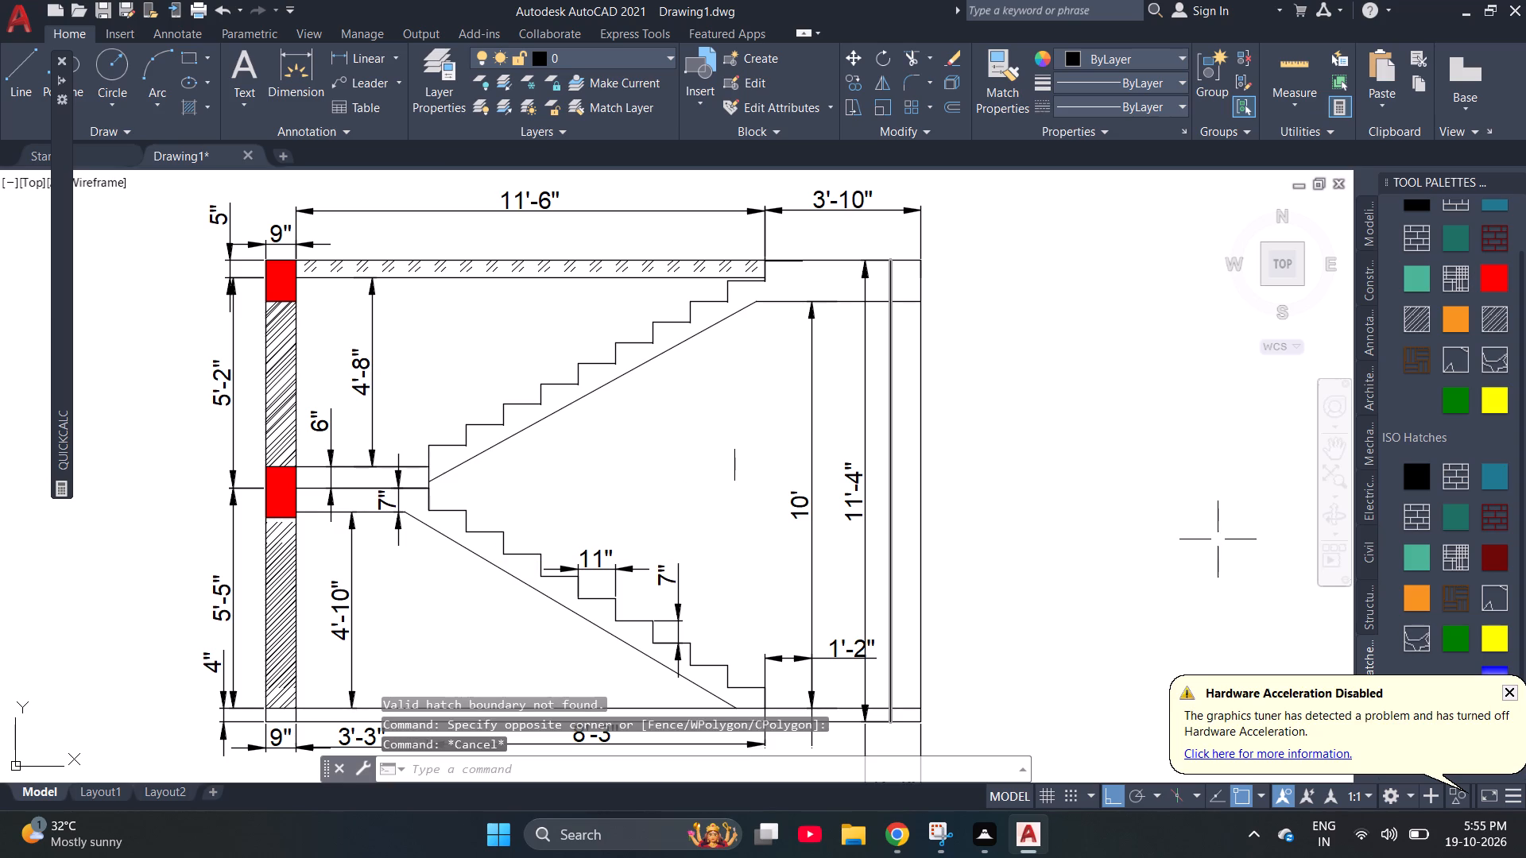
# Fill the lower stair flight and its adjoining landing strip with the brick hatch from the ISO Hatches palette.
pyautogui.click(1414, 521)
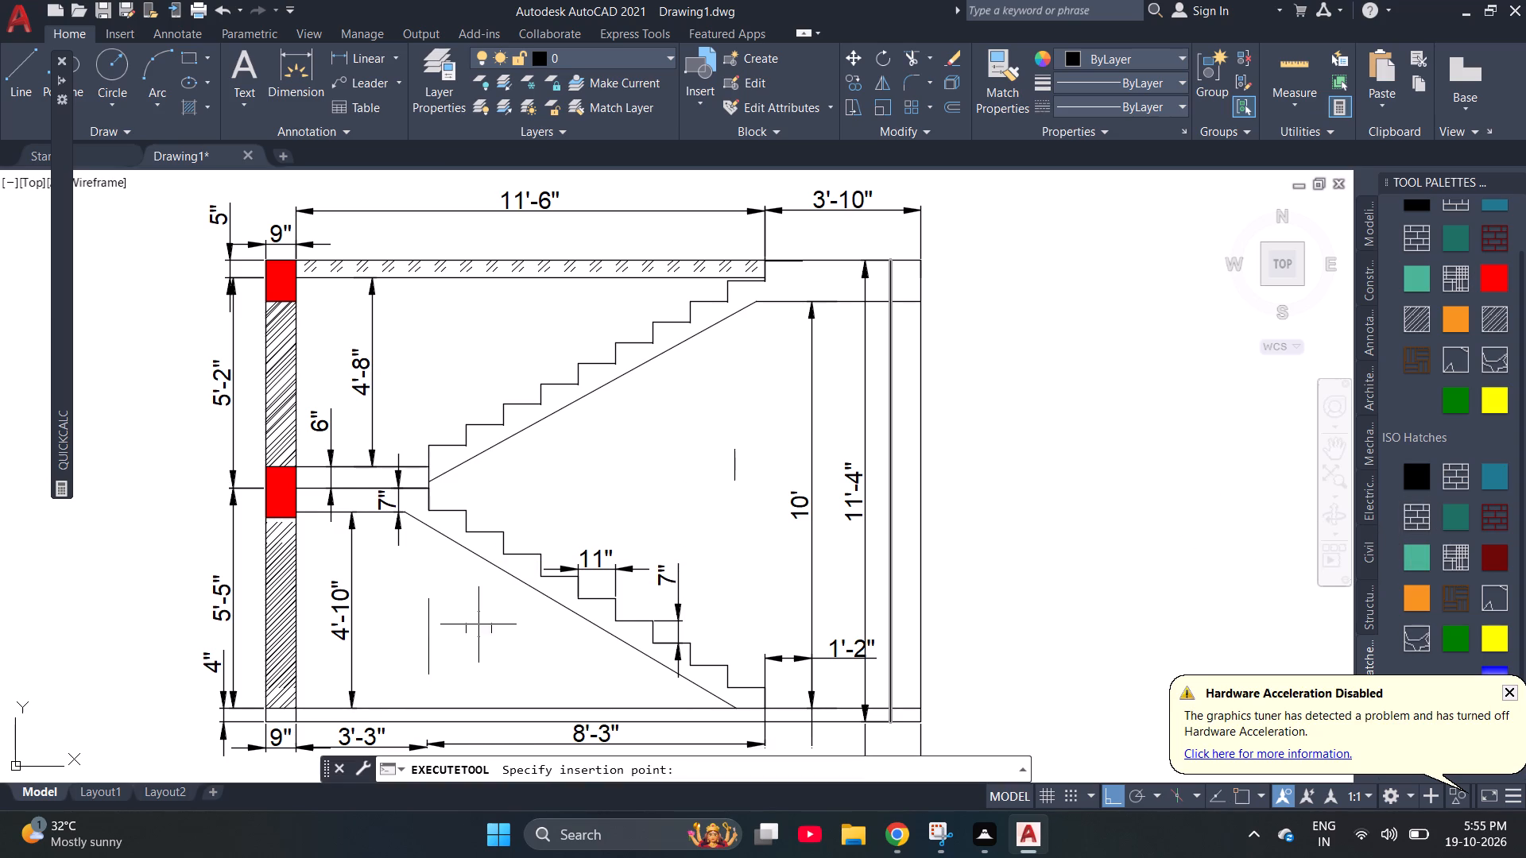
pyautogui.click(567, 596)
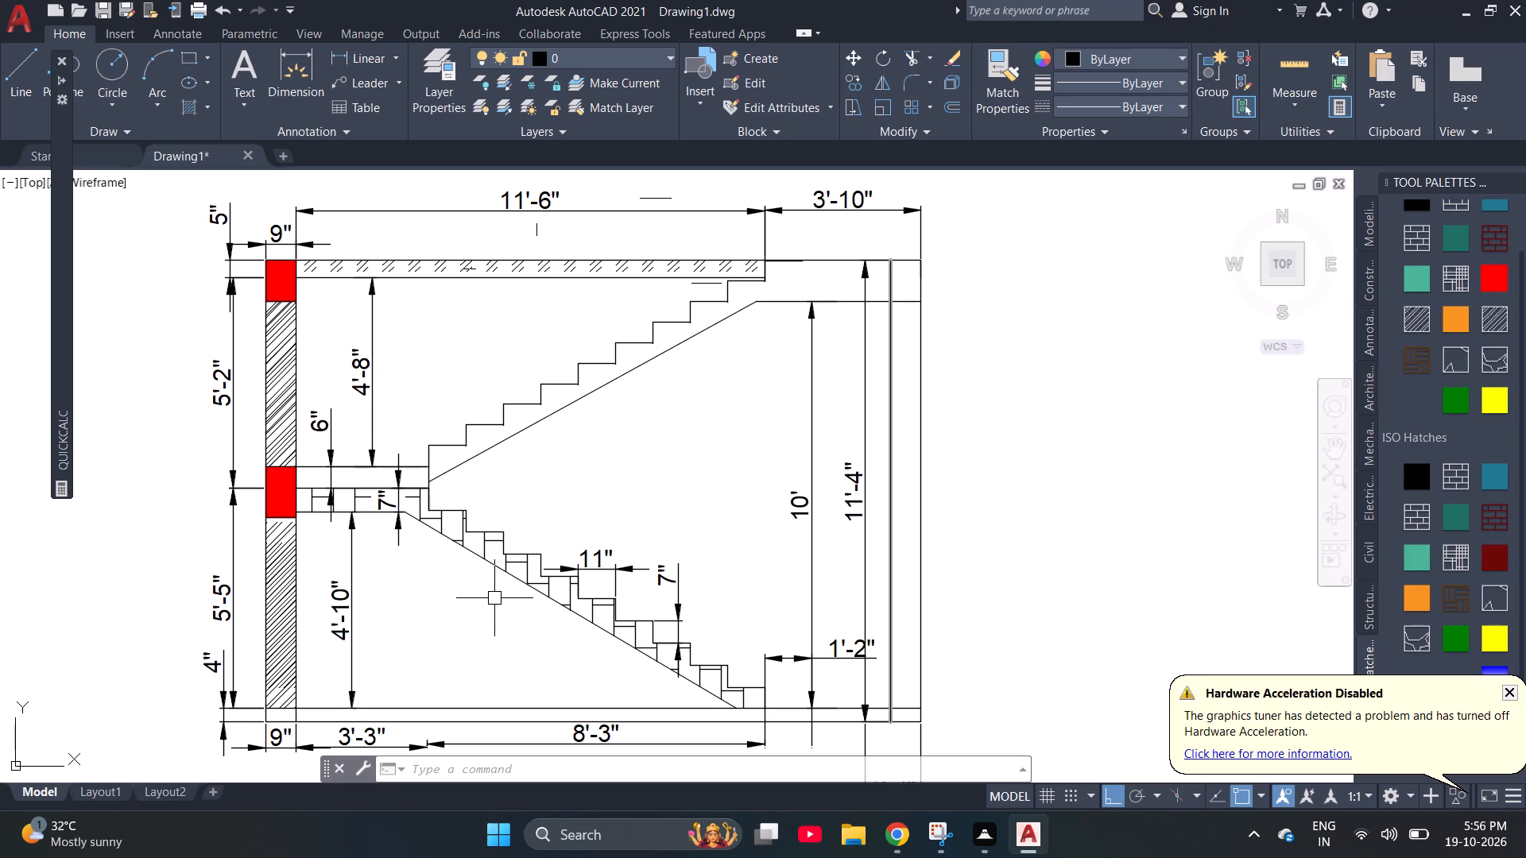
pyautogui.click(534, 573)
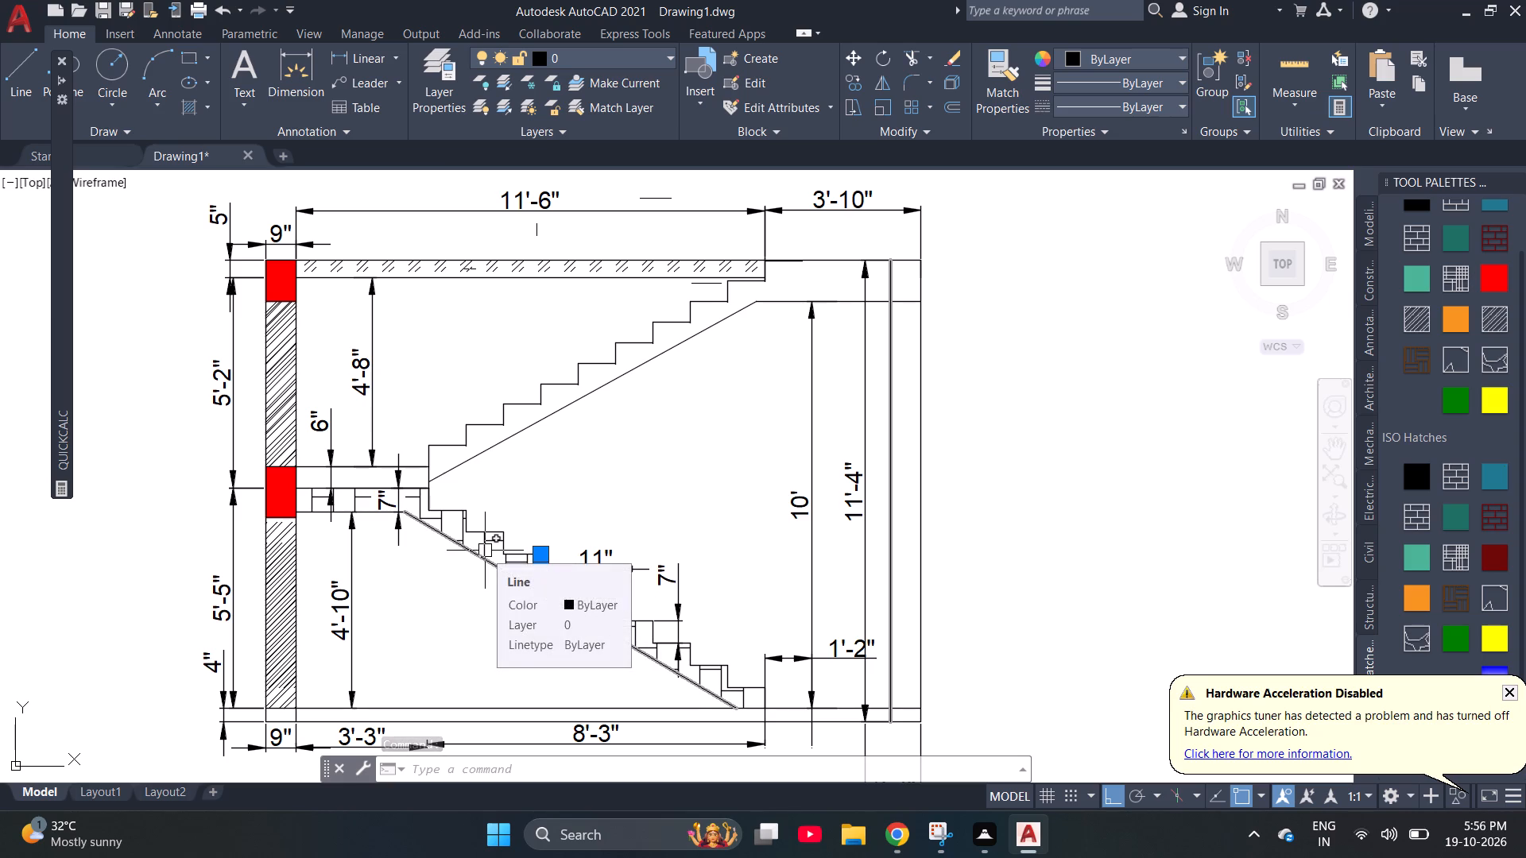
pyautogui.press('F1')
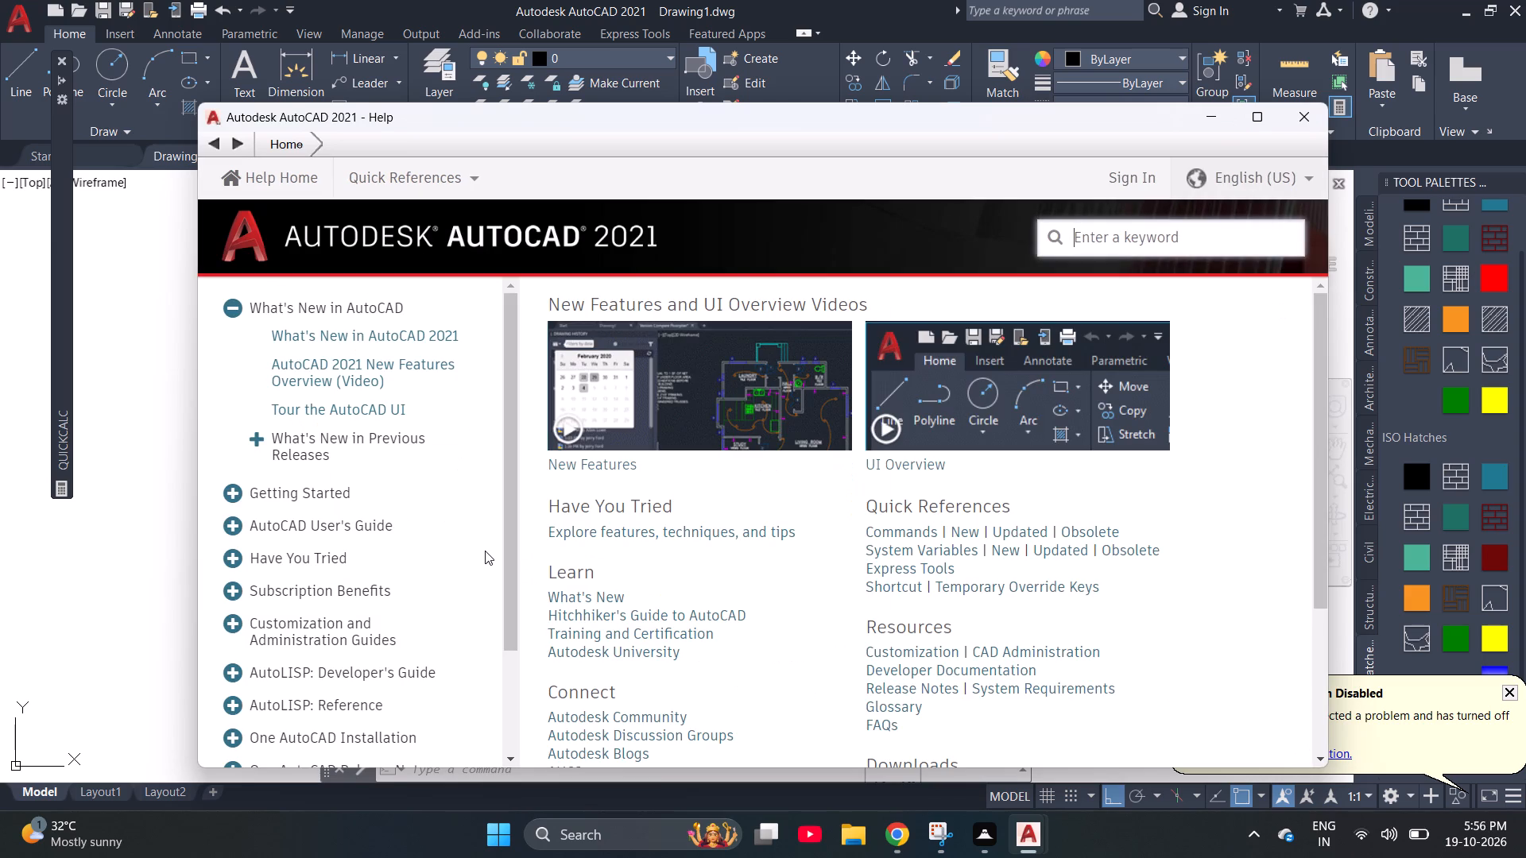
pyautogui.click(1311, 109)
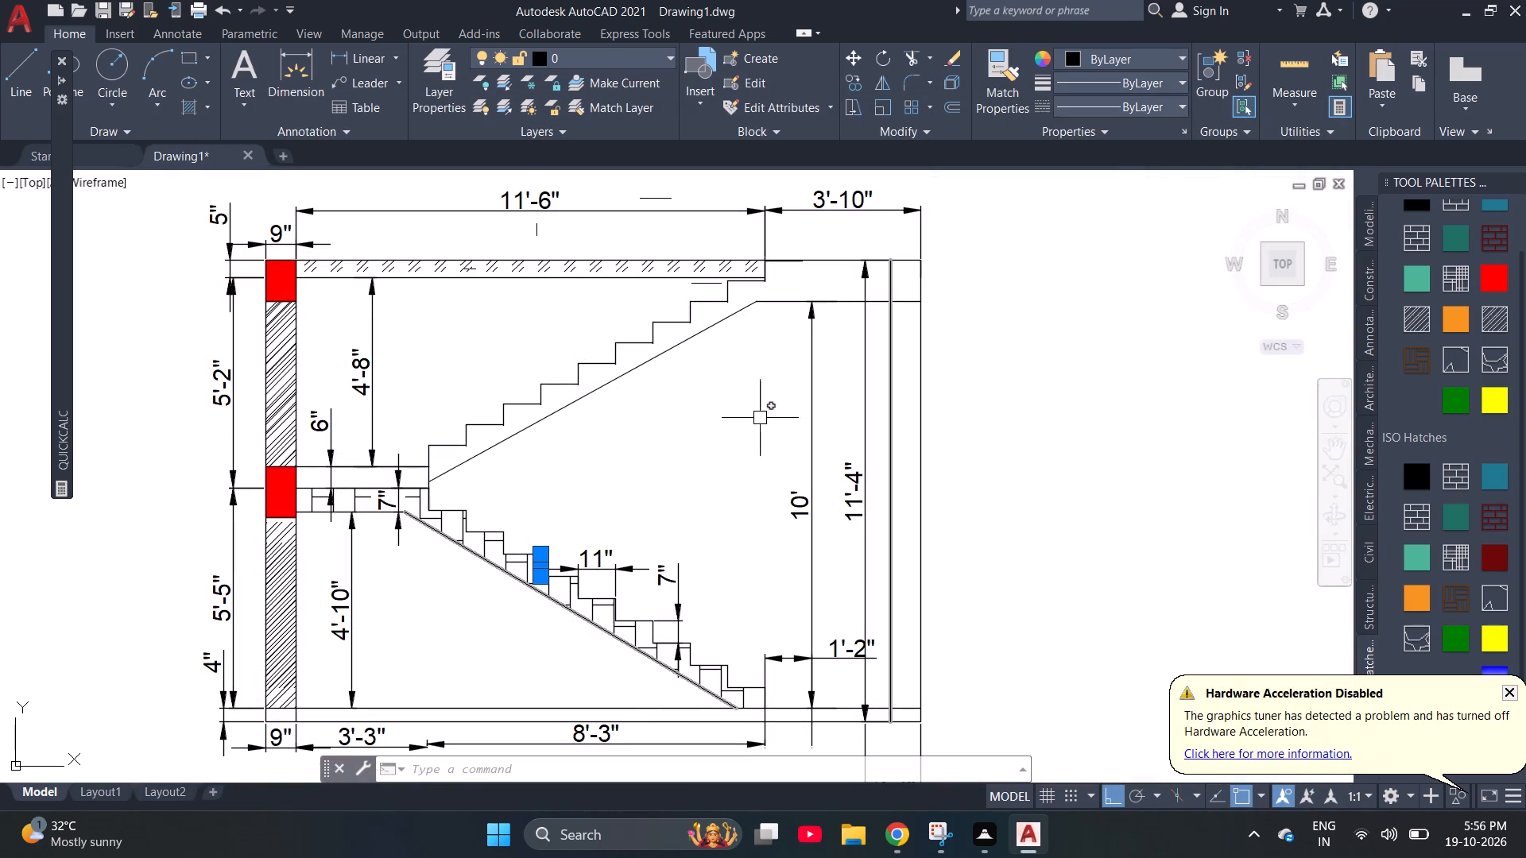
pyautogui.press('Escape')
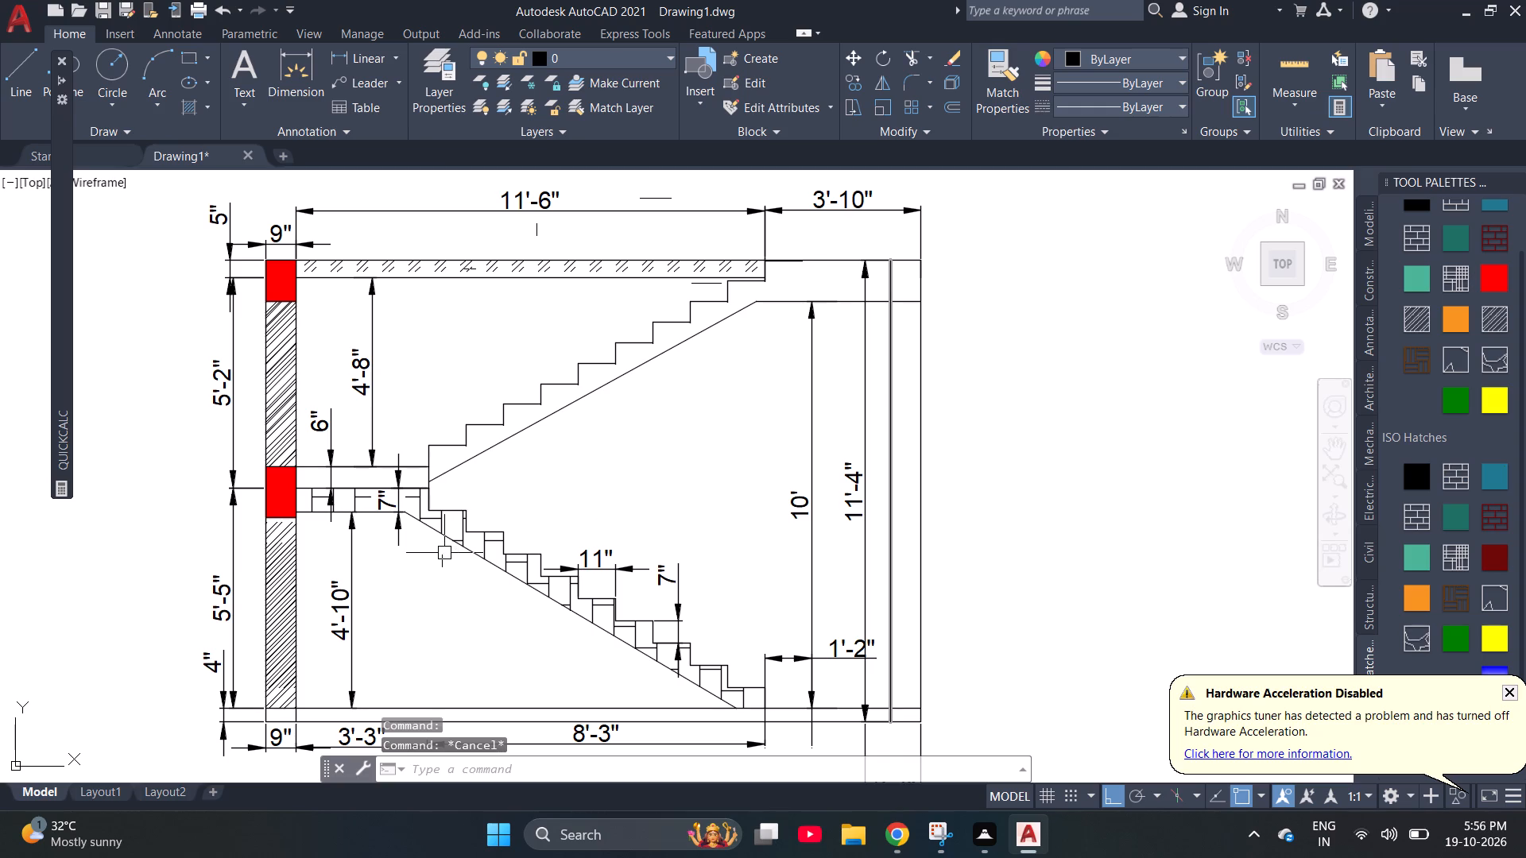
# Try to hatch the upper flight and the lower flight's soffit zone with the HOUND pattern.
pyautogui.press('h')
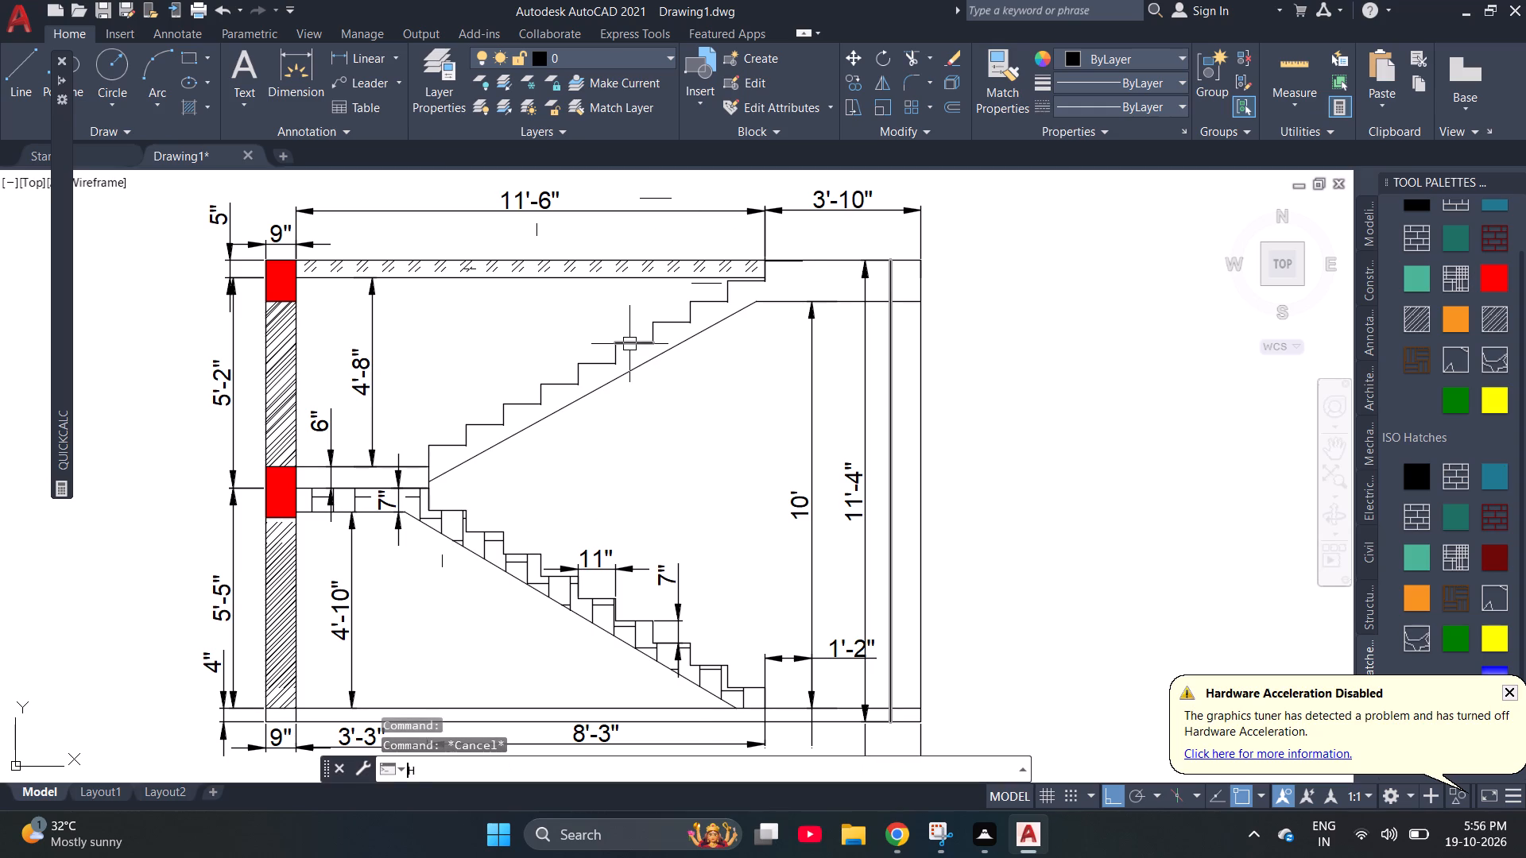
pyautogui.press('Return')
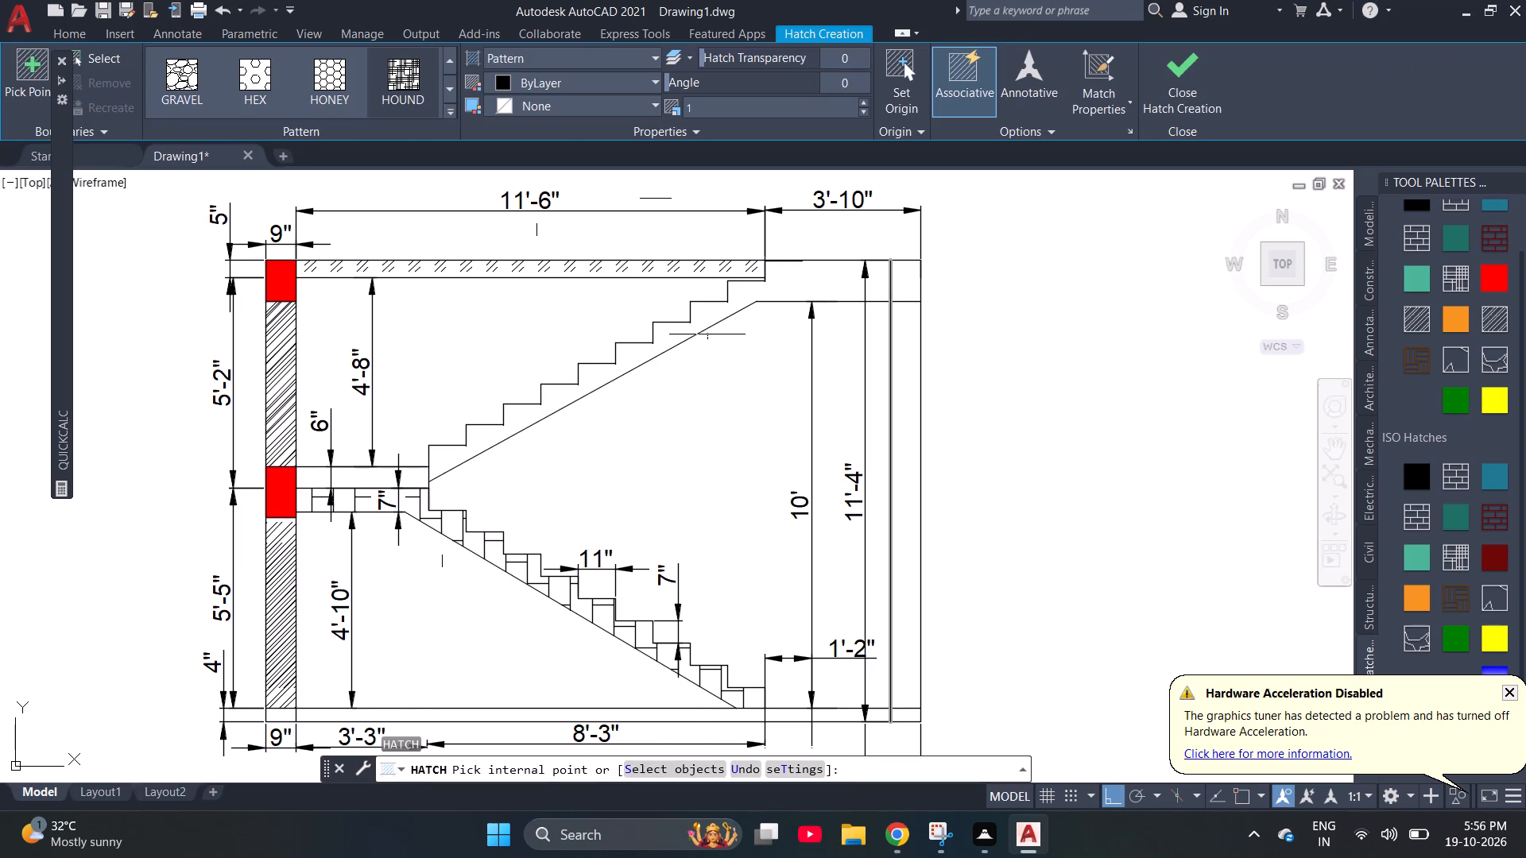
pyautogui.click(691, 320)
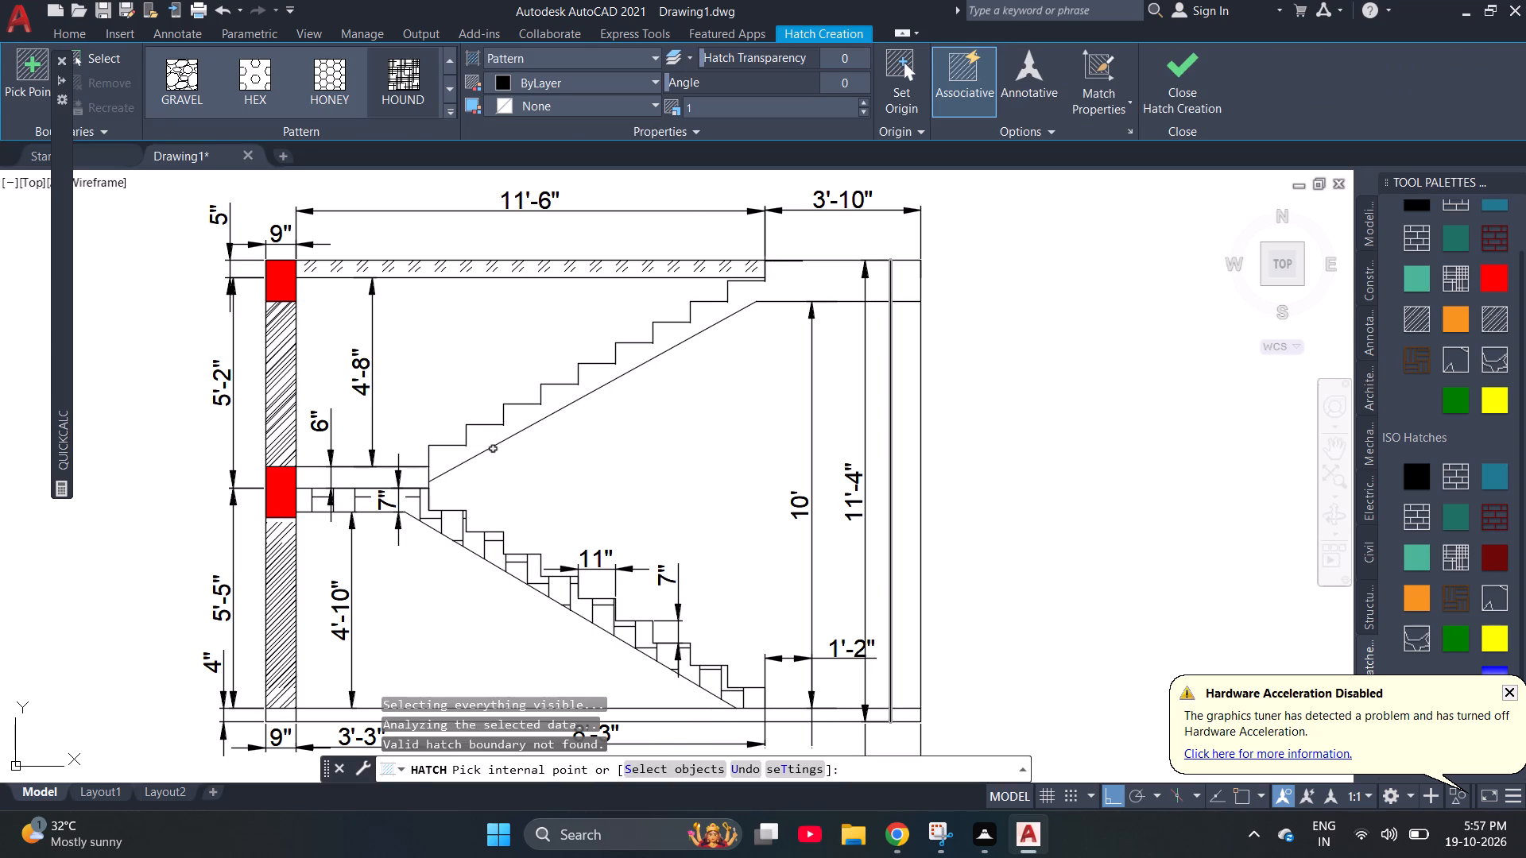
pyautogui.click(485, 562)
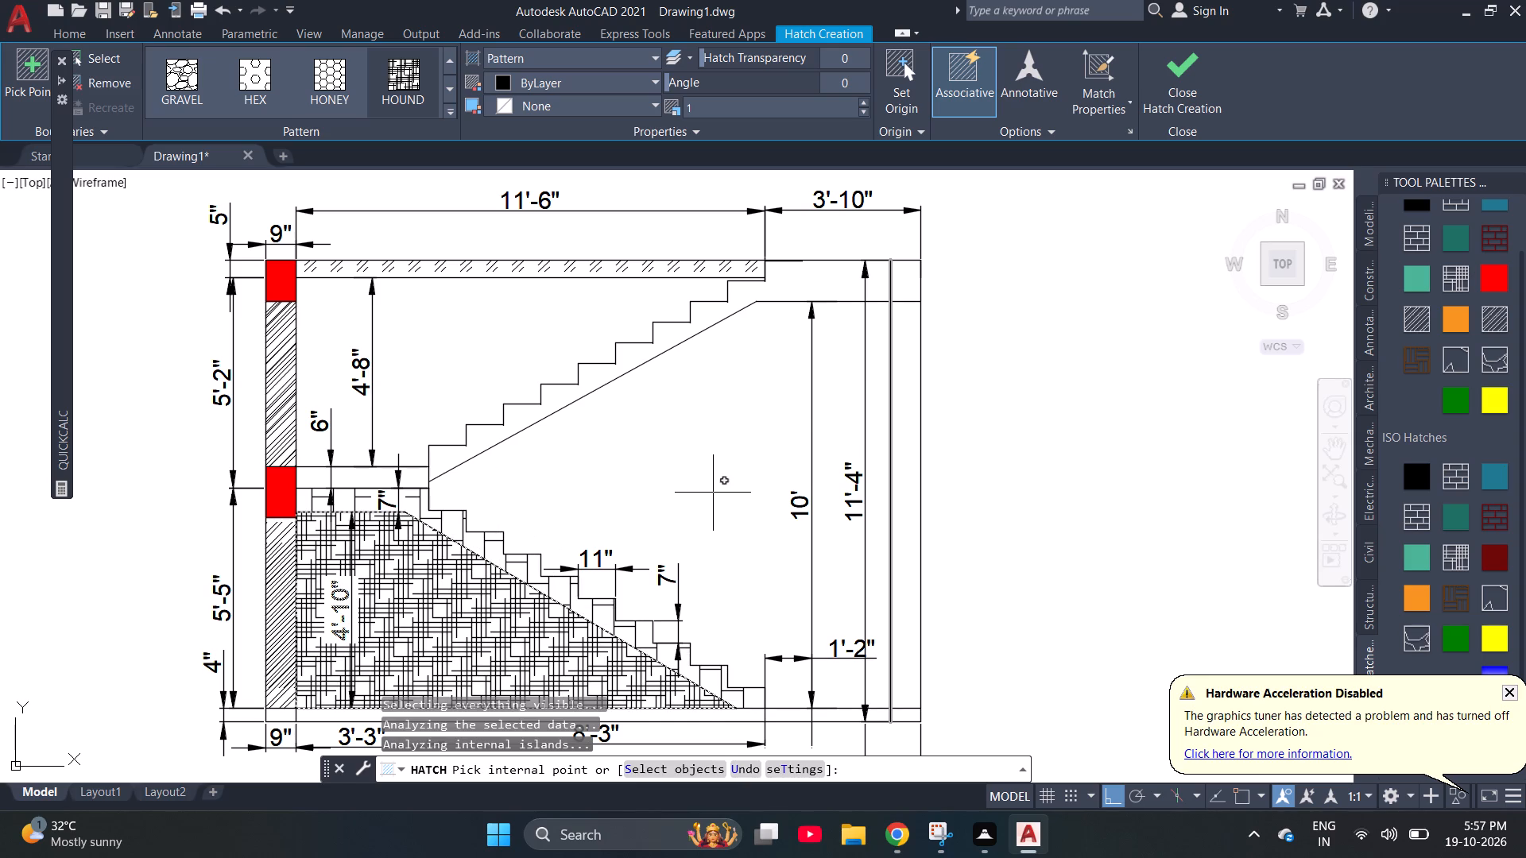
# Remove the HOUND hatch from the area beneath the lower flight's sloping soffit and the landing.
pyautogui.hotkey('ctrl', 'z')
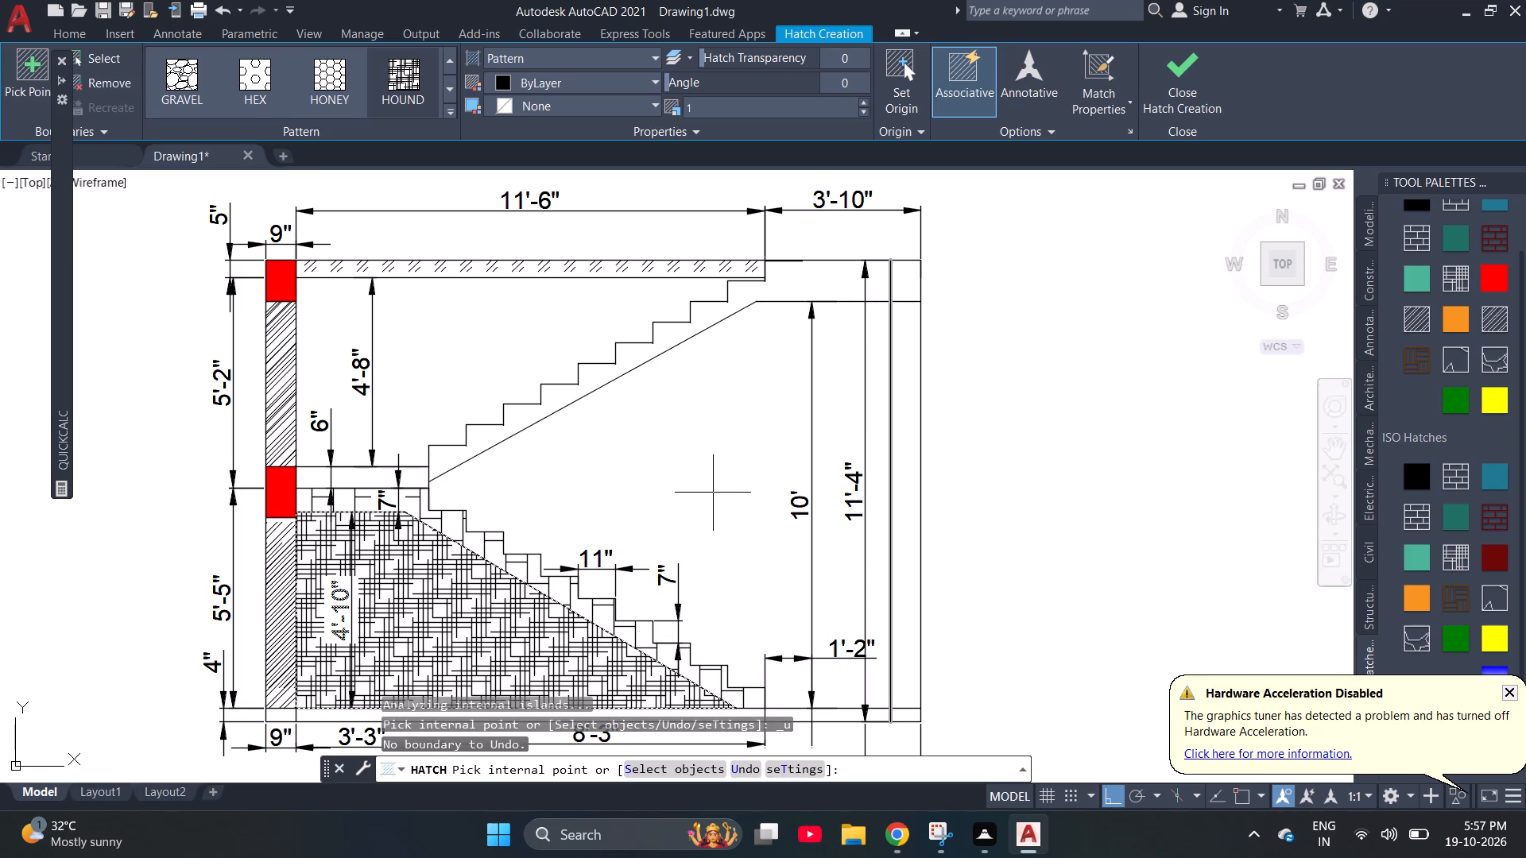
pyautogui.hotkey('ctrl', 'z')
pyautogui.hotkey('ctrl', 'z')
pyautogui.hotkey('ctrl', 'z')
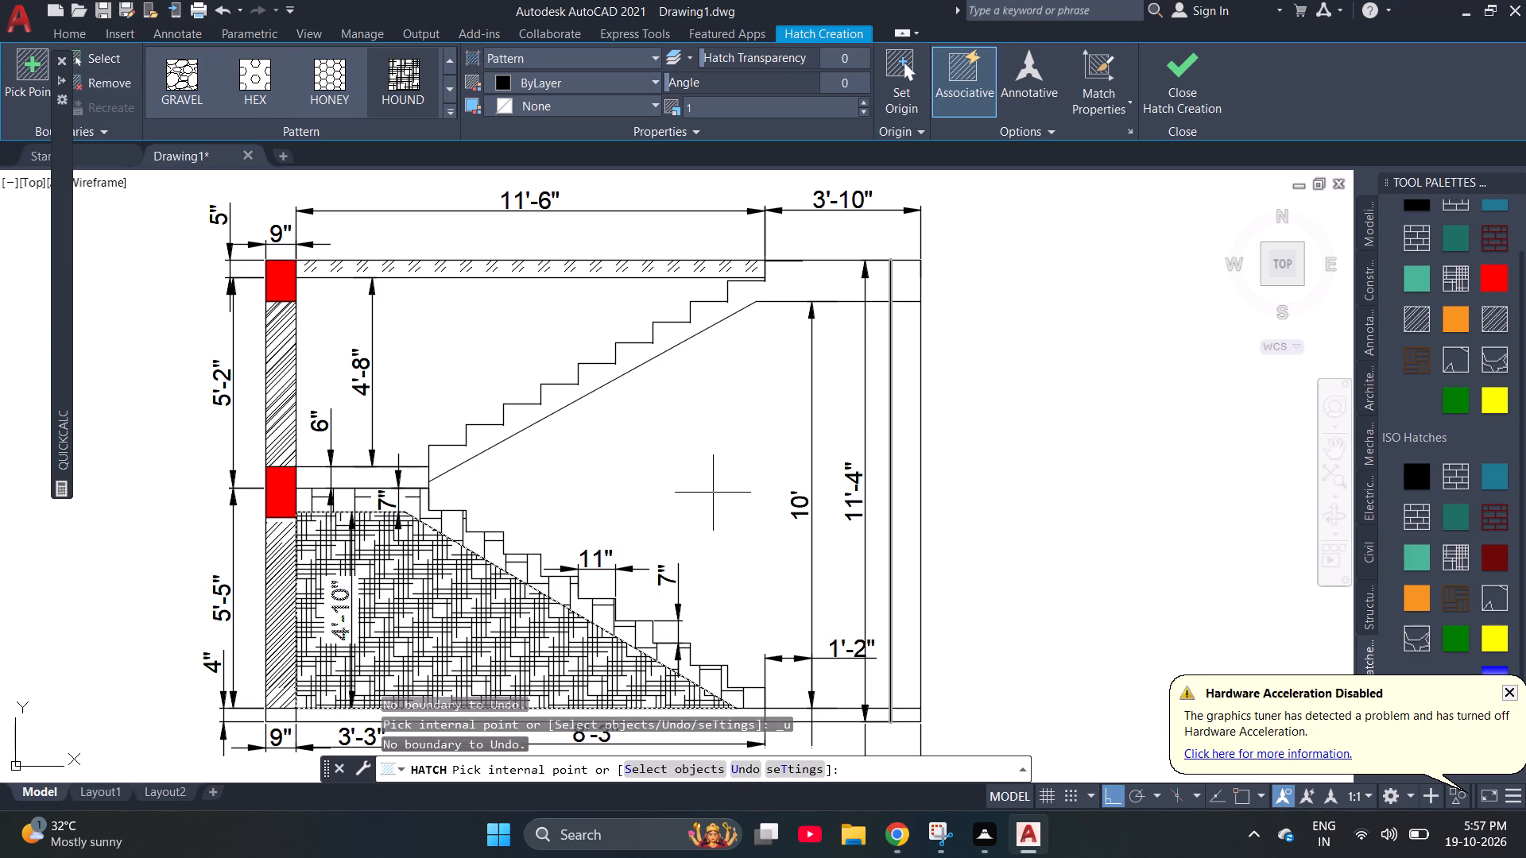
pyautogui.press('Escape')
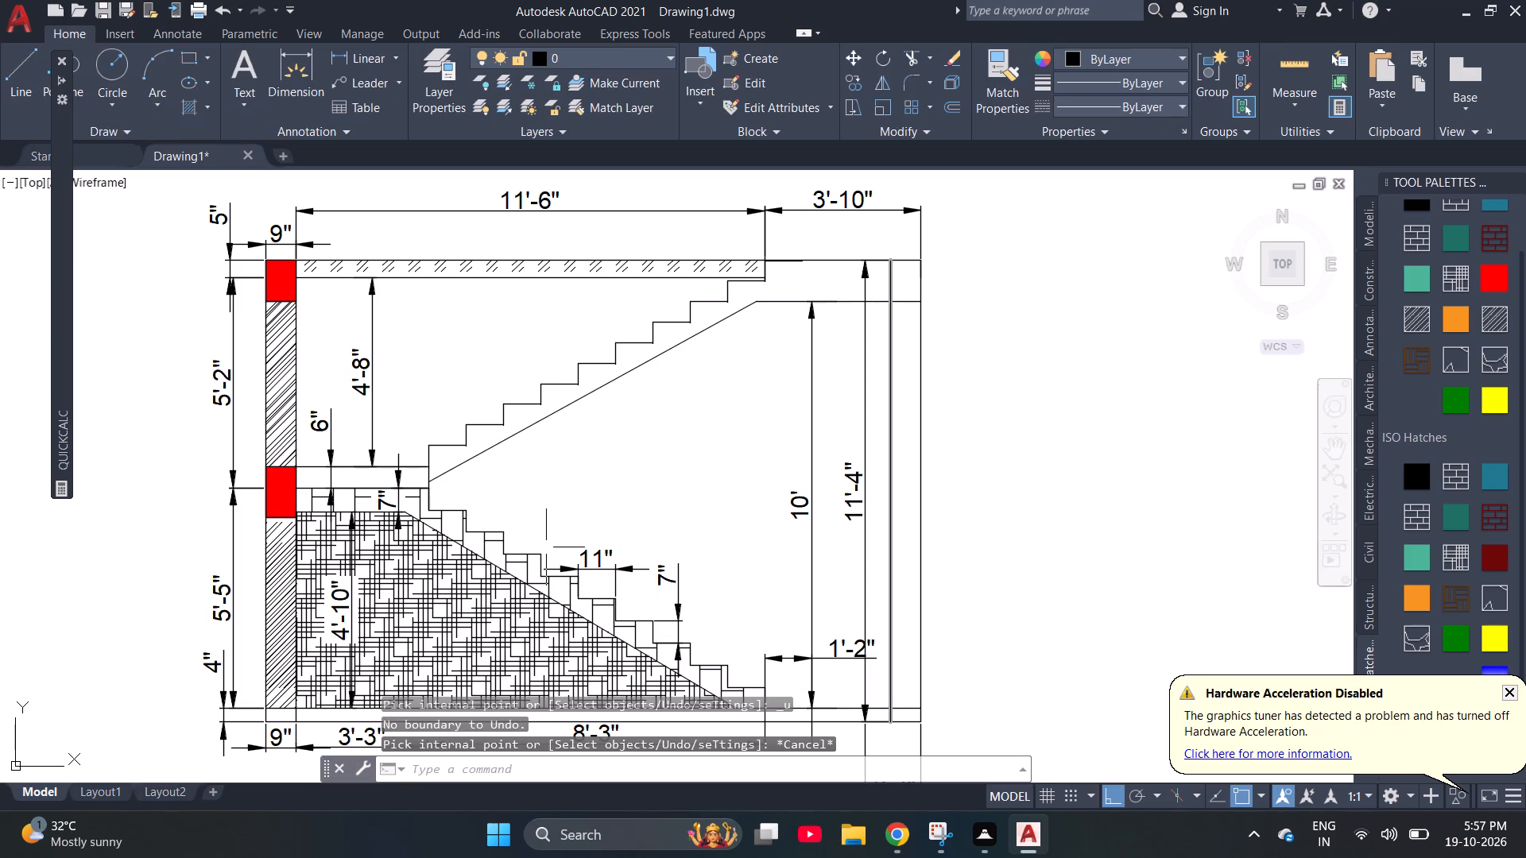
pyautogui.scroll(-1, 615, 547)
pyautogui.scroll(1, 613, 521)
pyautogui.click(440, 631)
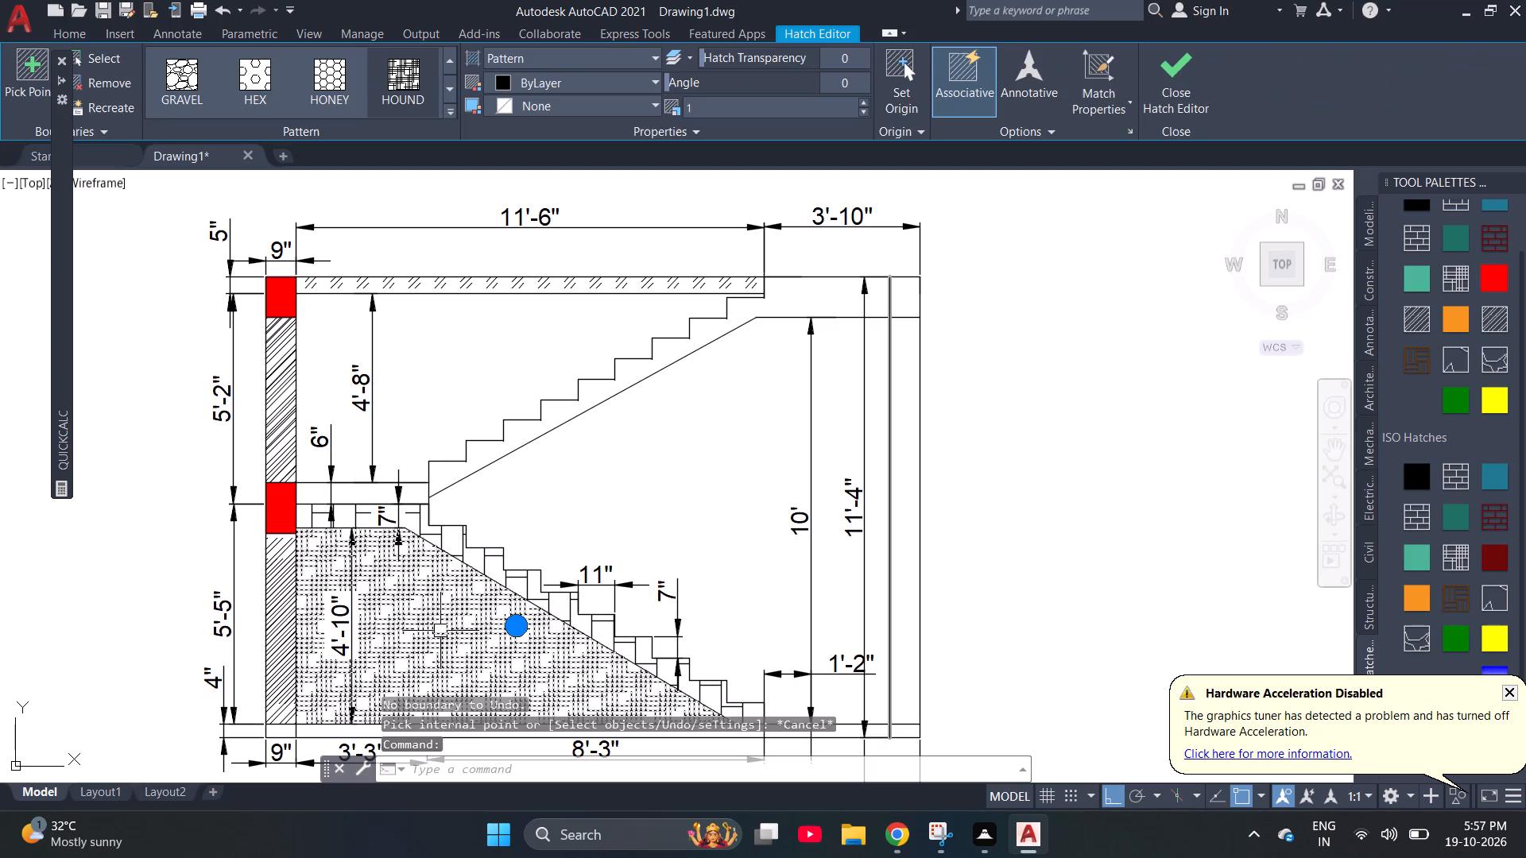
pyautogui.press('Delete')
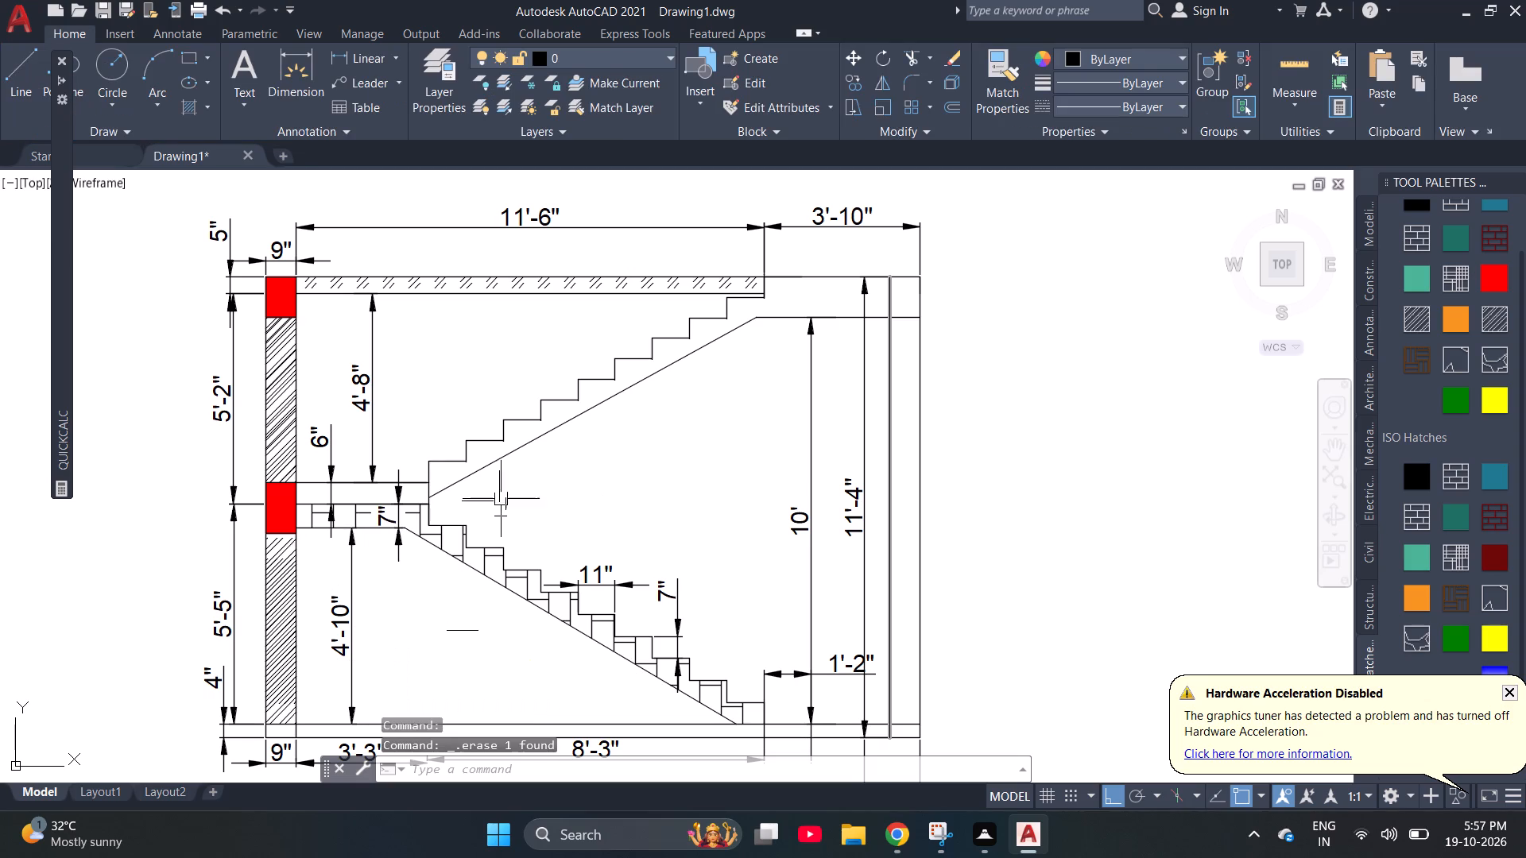
# Reduce the scale of the lower flight's brick hatch to 0 for a denser pattern.
pyautogui.click(482, 557)
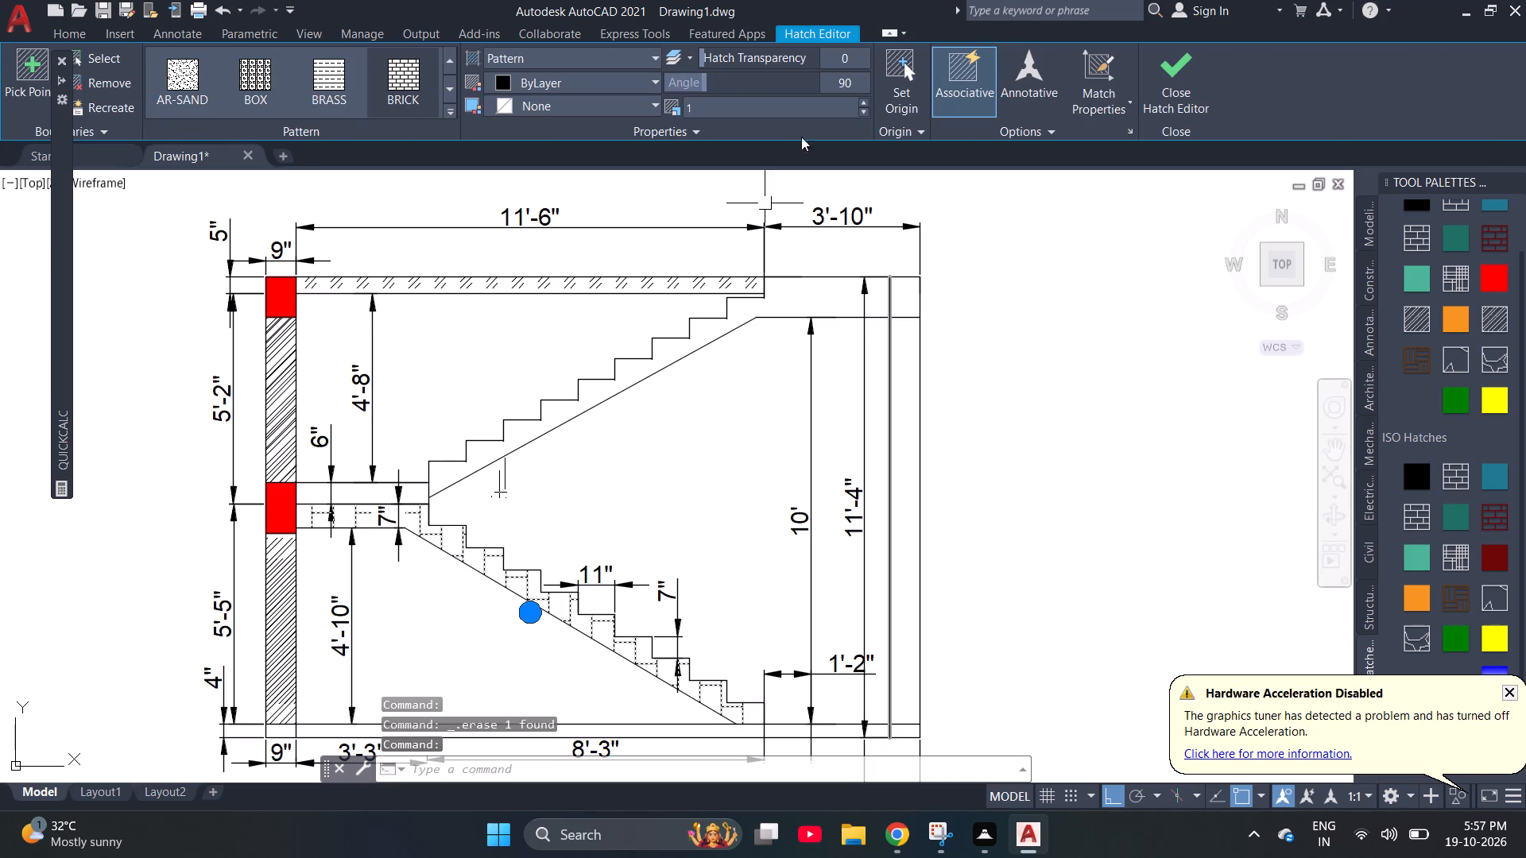
pyautogui.click(859, 112)
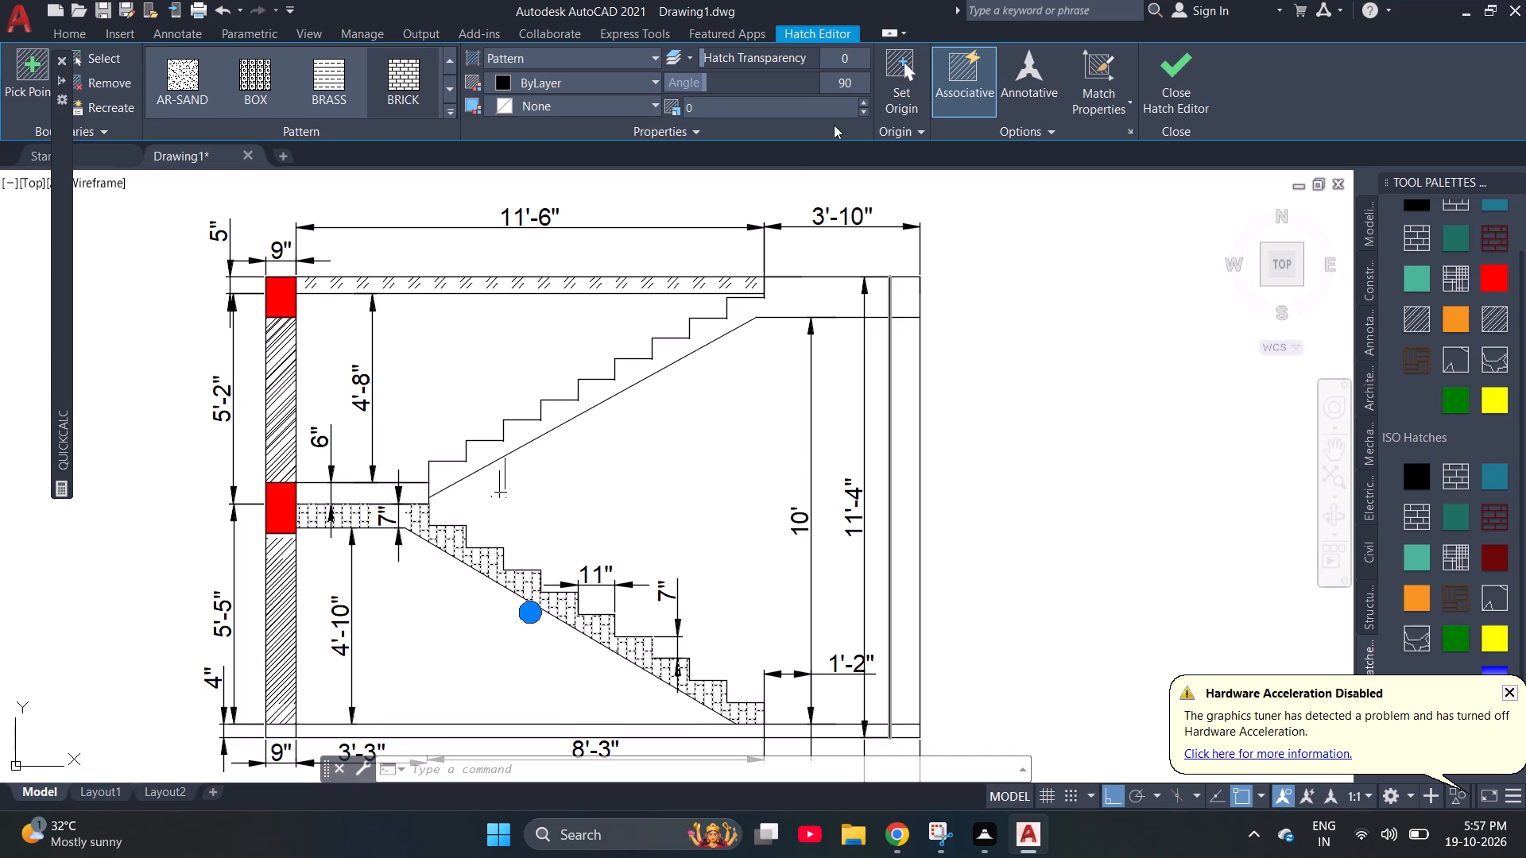
pyautogui.click(770, 476)
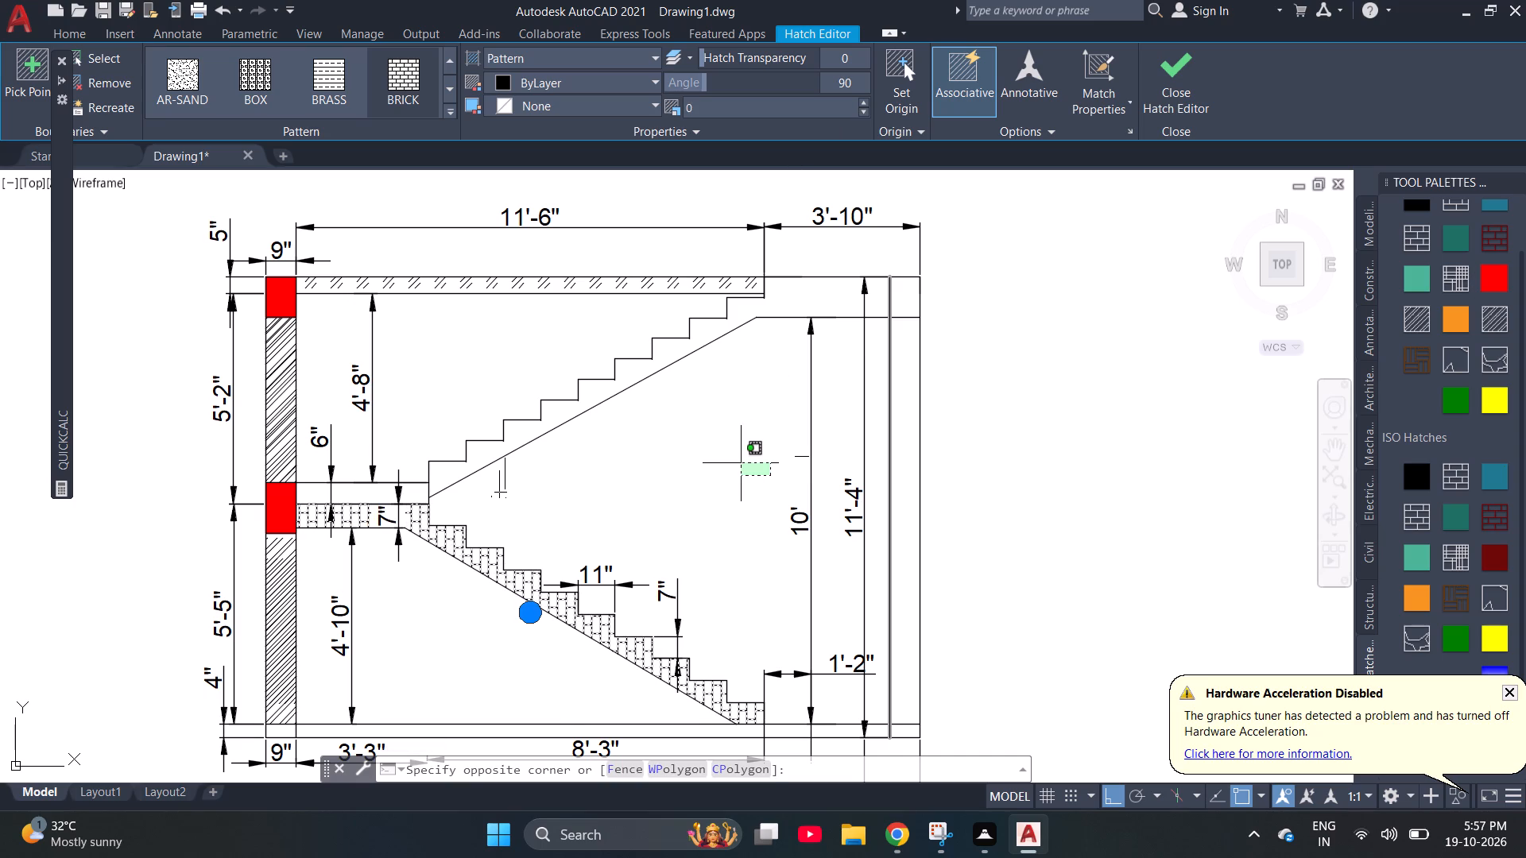
pyautogui.press('Escape')
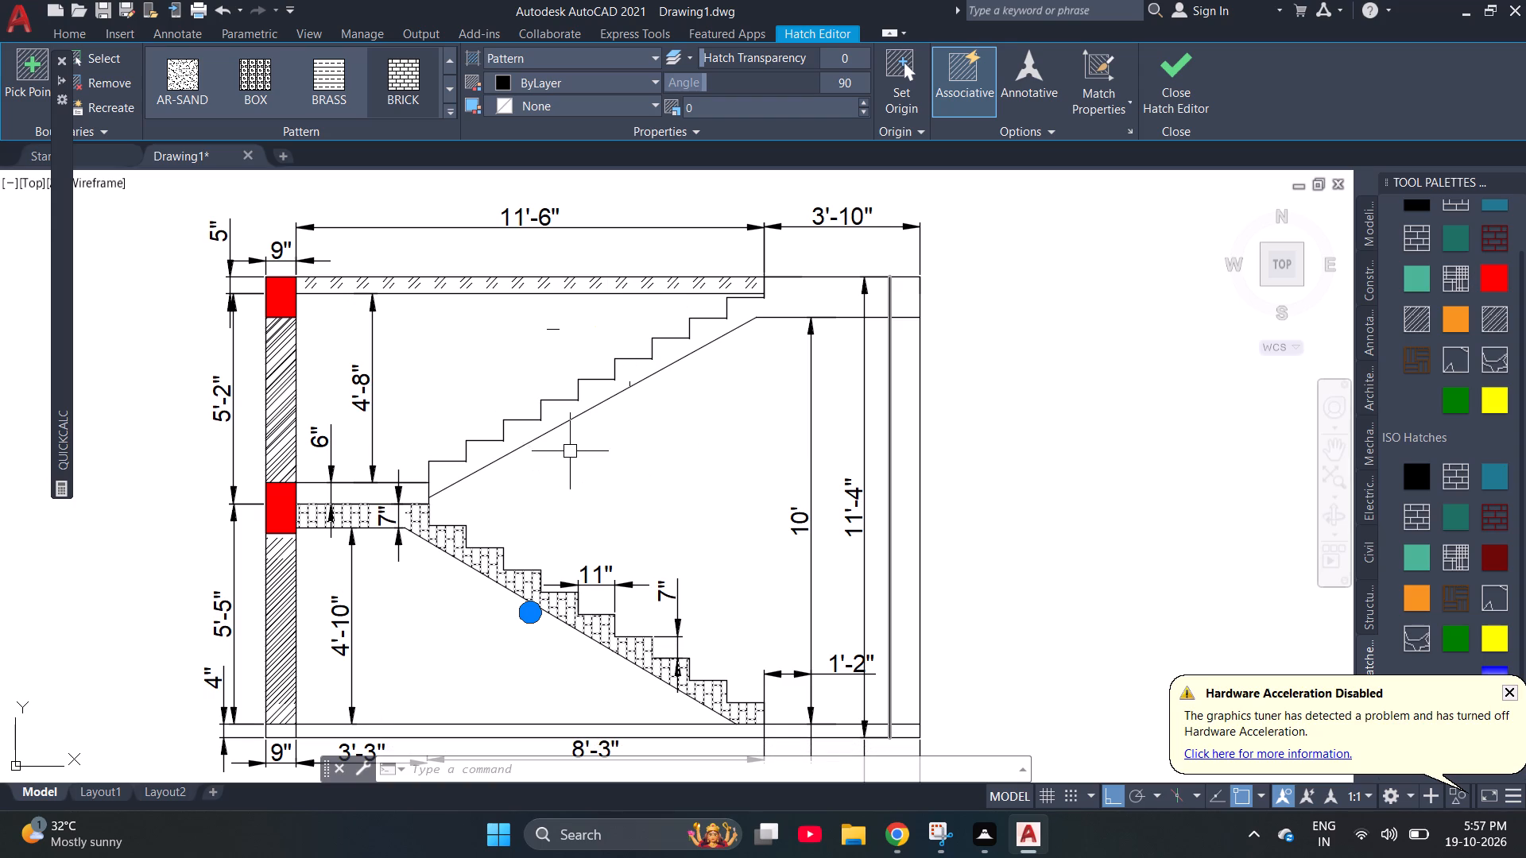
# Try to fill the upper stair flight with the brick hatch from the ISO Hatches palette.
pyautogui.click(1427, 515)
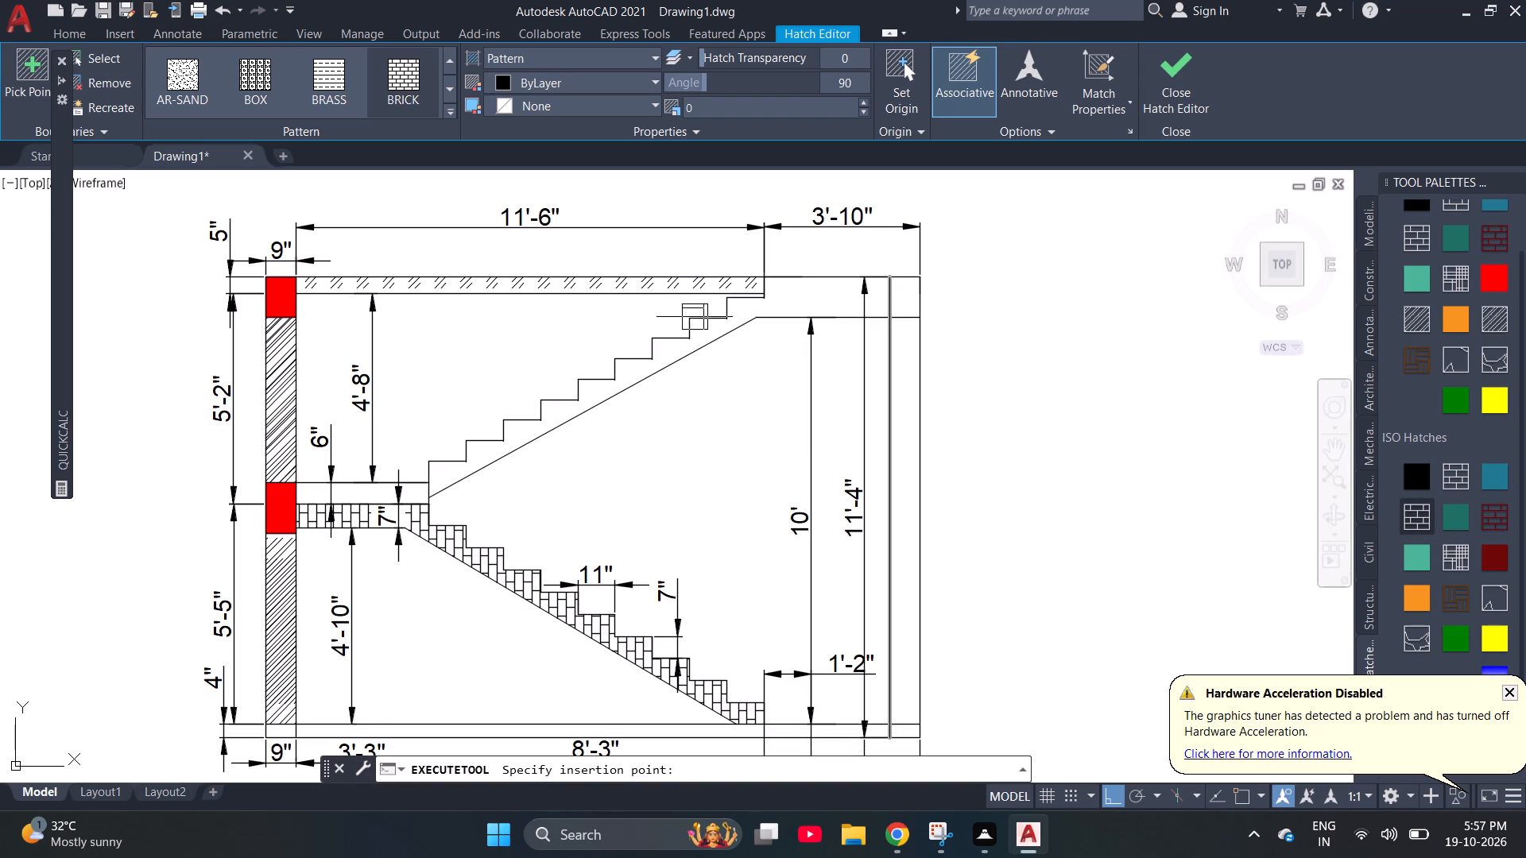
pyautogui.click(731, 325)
# Save the drawing to the Desktop under the name STAIR CASE 3.
pyautogui.scroll(-1, 618, 354)
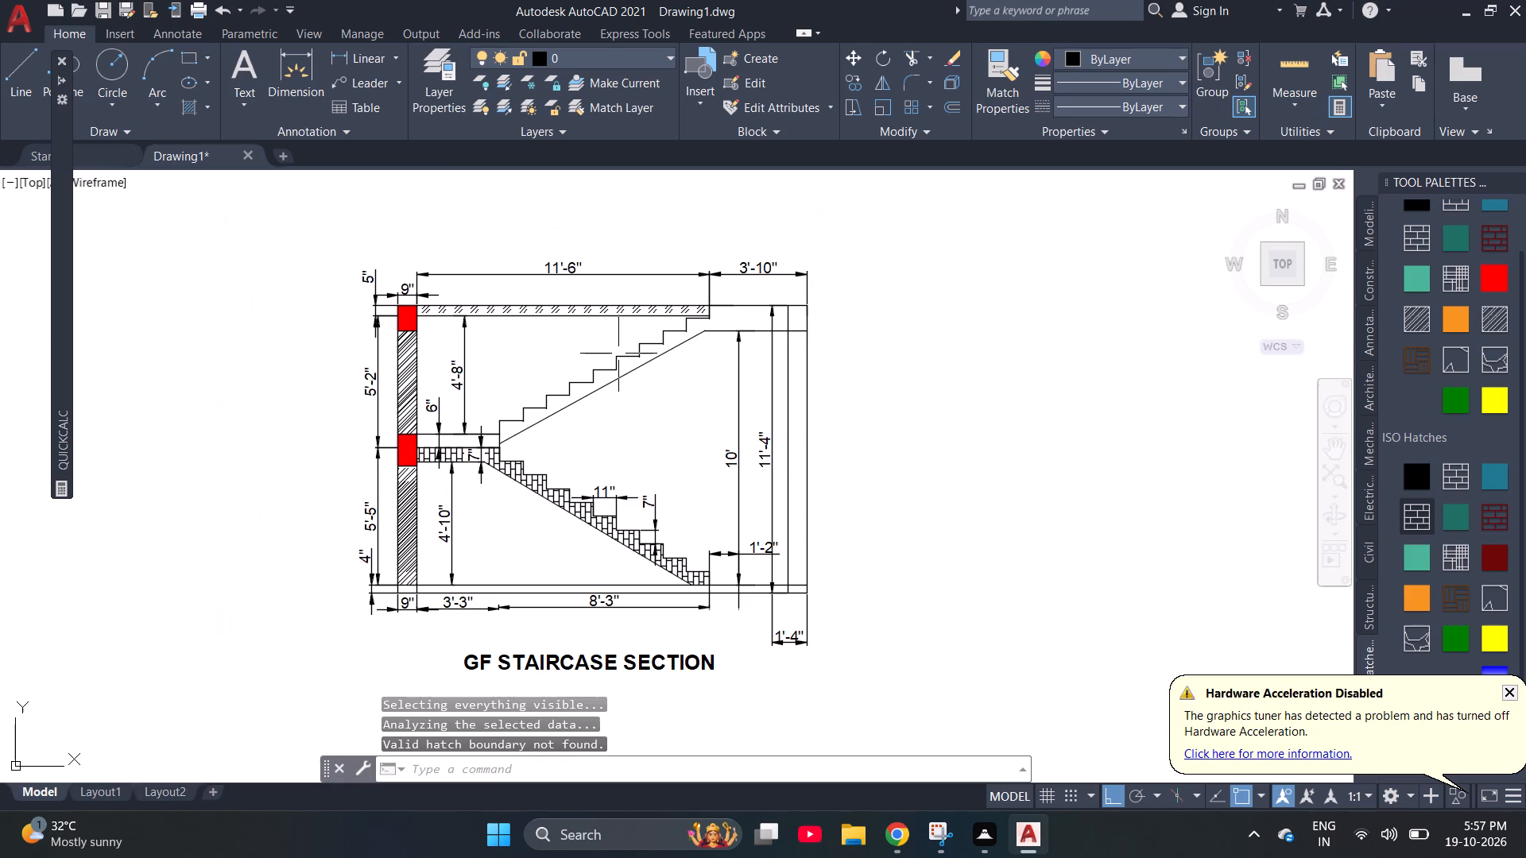
pyautogui.scroll(-3, 638, 463)
pyautogui.scroll(2, 674, 609)
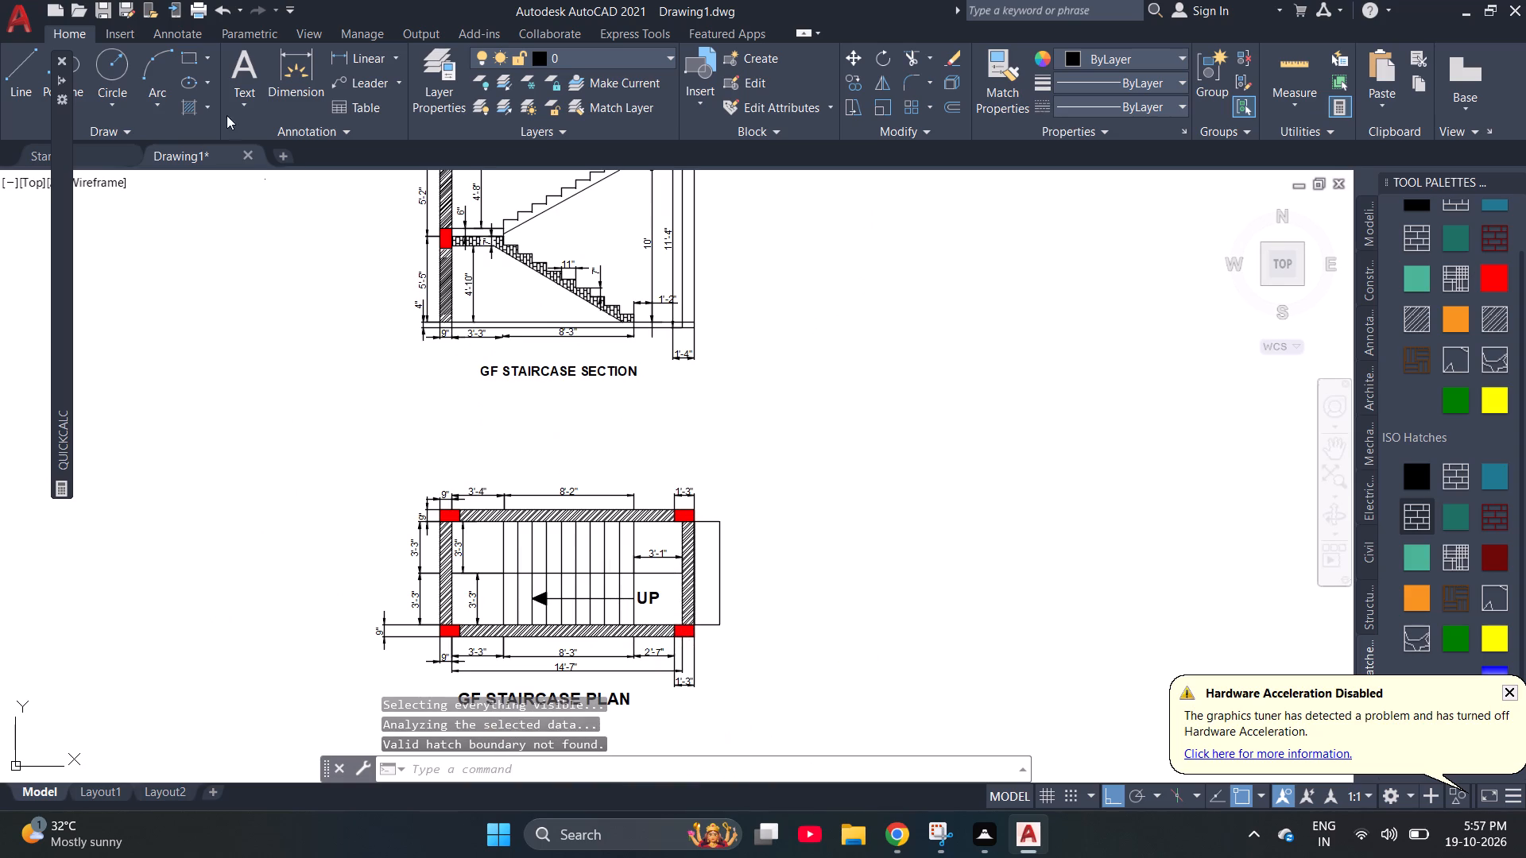
pyautogui.click(13, 22)
pyautogui.click(67, 268)
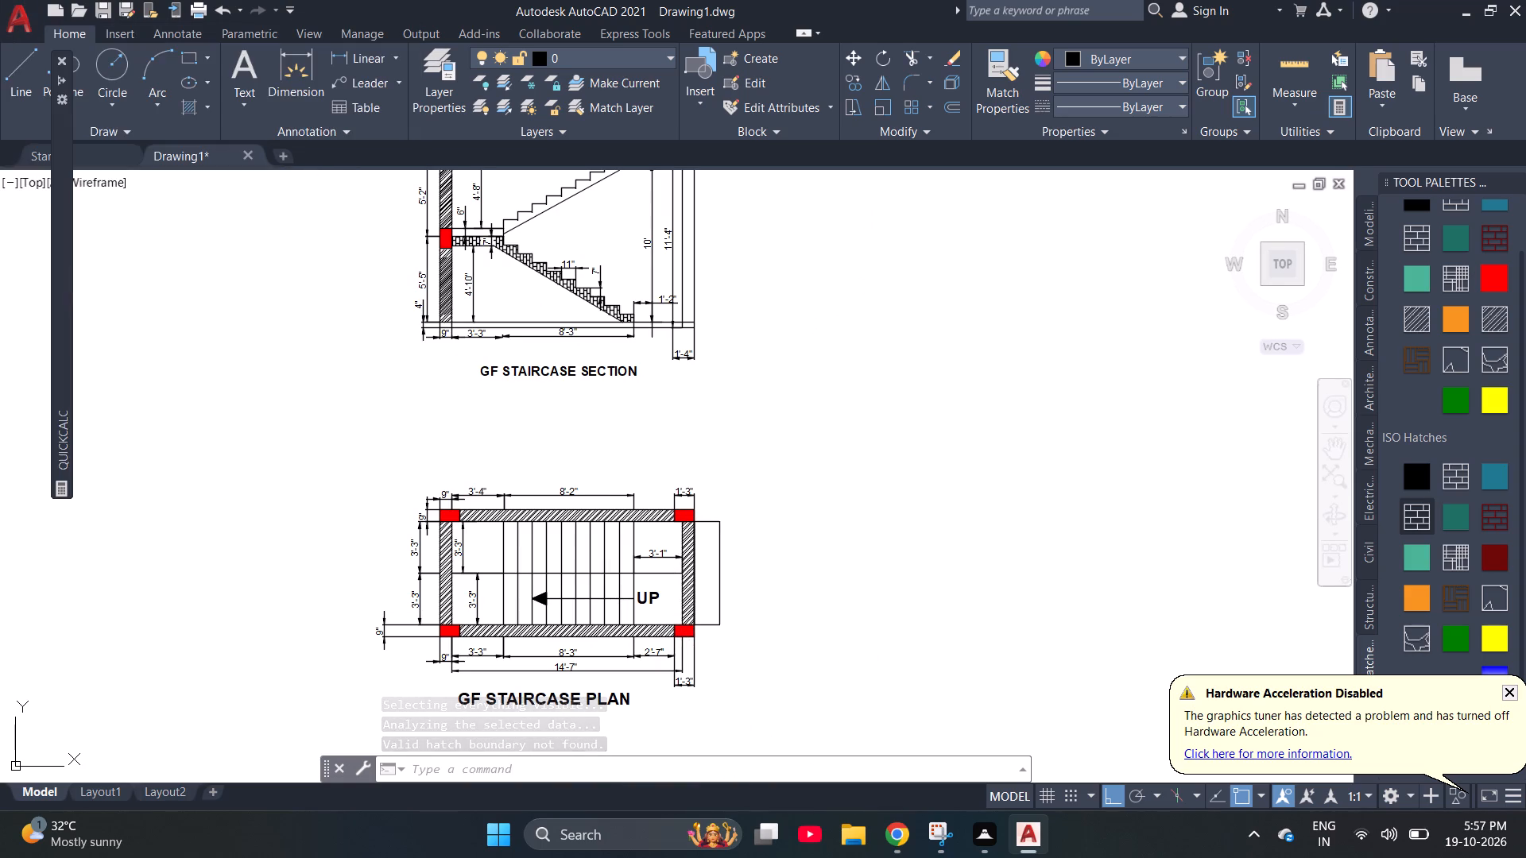
pyautogui.click(566, 417)
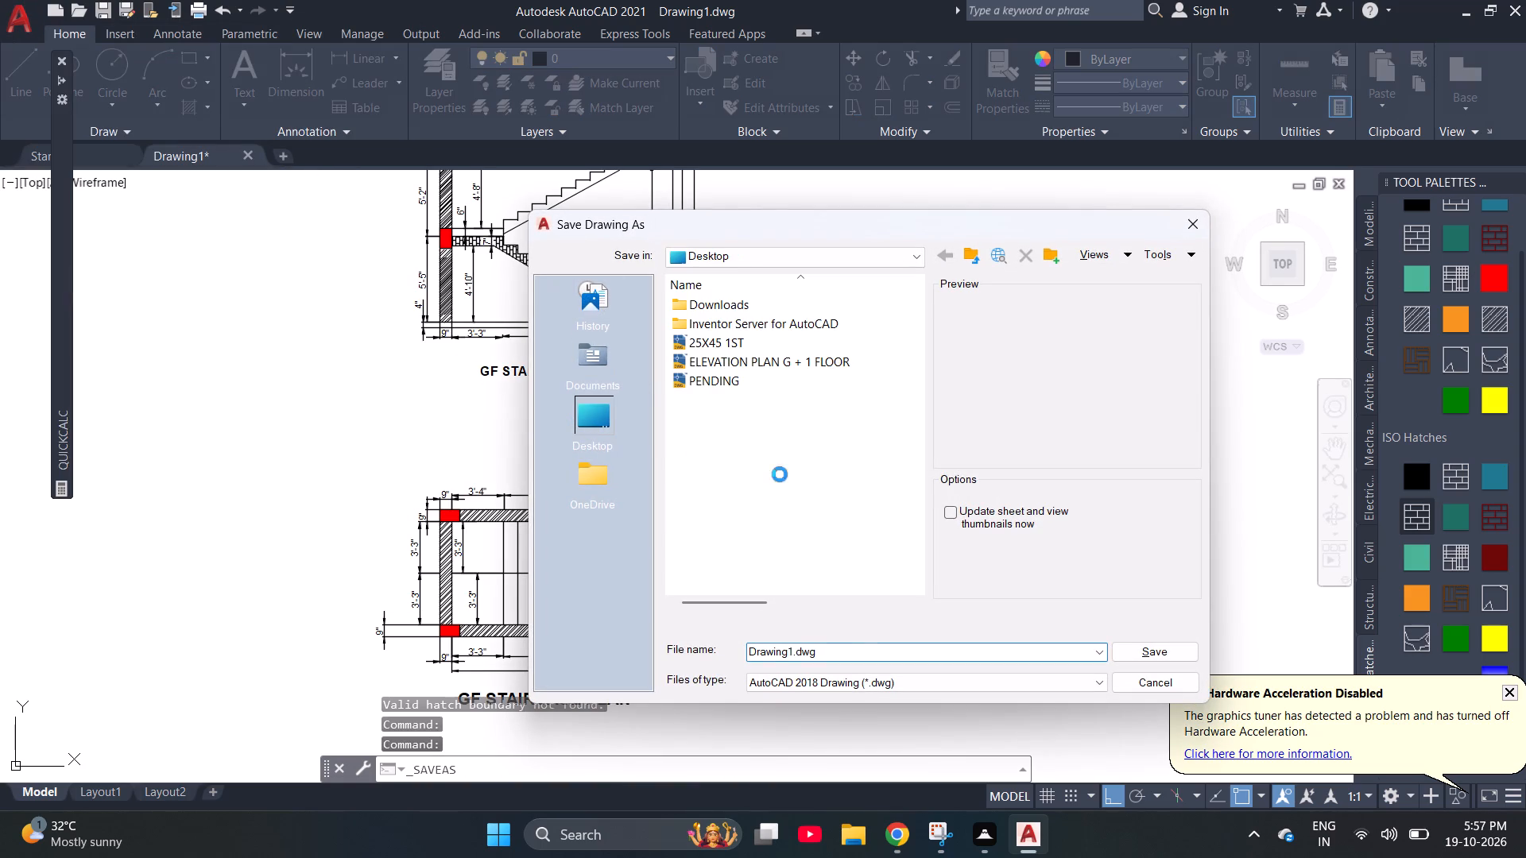
pyautogui.moveTo(846, 651); pyautogui.dragTo(635, 651)
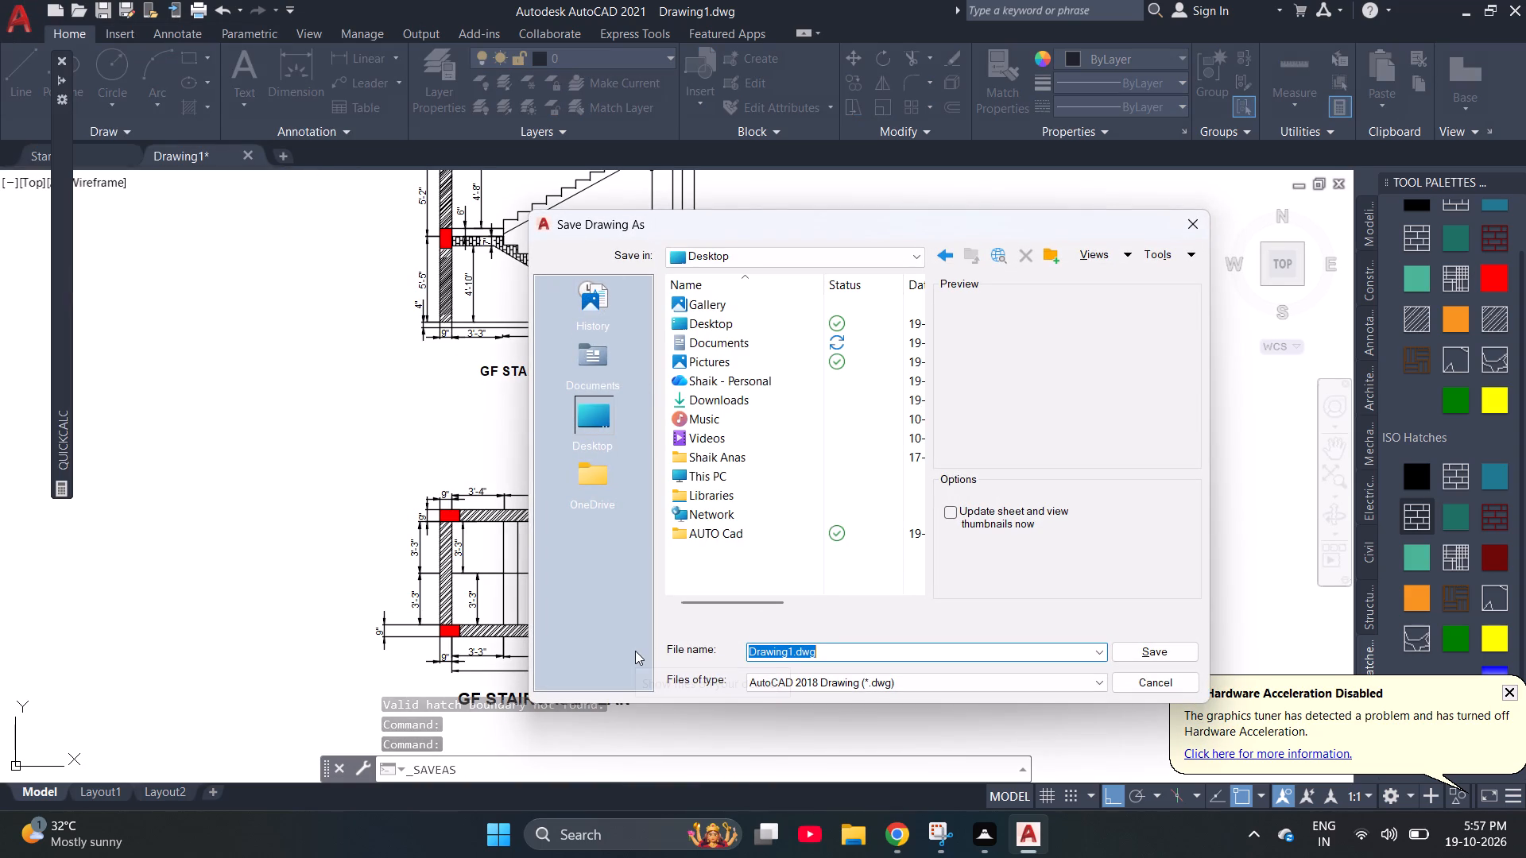
pyautogui.write('STAIR CASE 3')
pyautogui.press('Return')
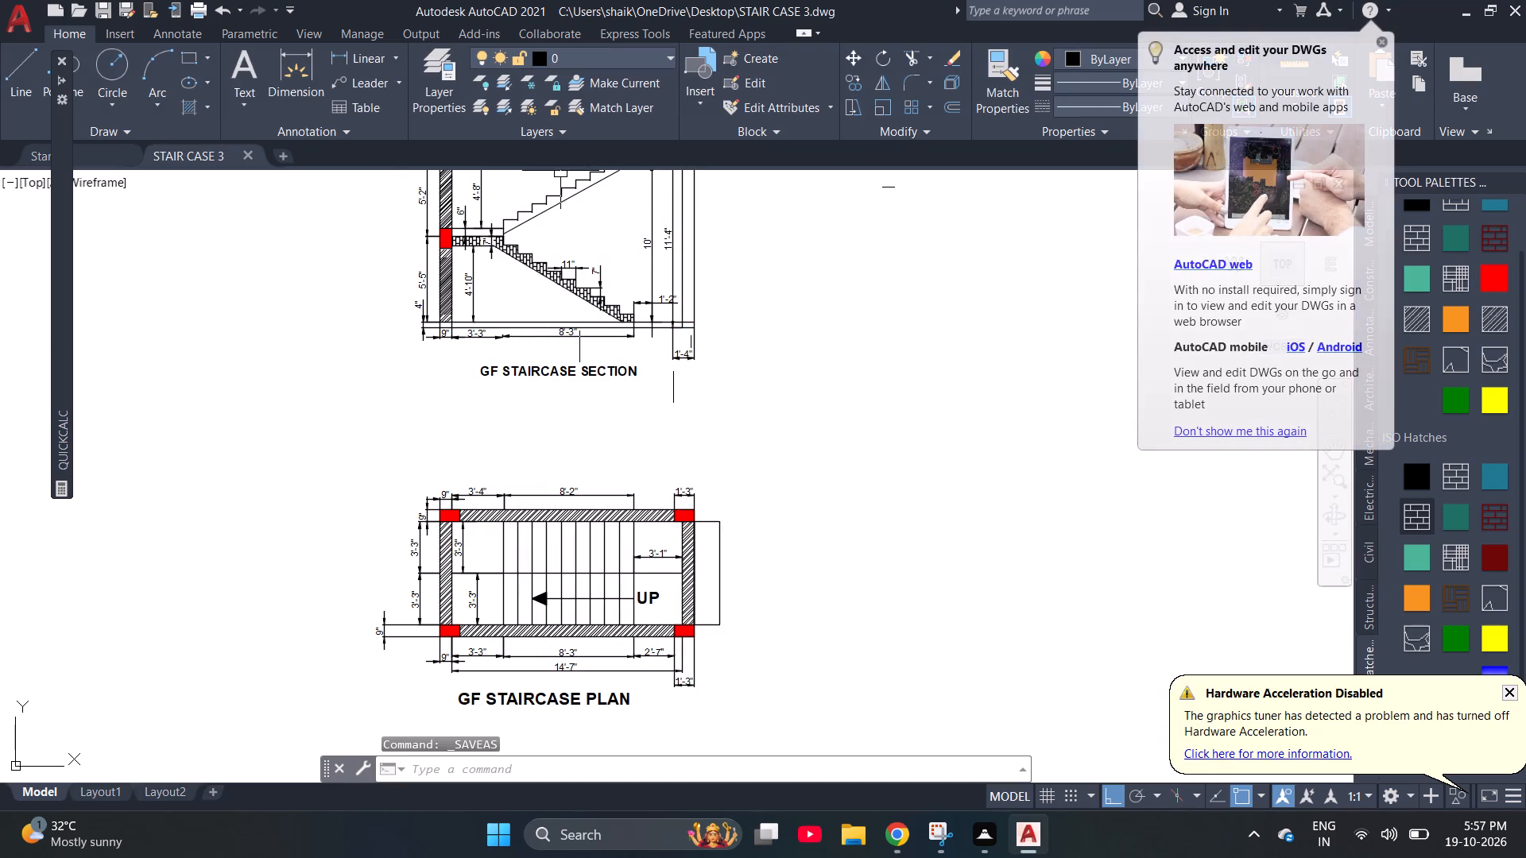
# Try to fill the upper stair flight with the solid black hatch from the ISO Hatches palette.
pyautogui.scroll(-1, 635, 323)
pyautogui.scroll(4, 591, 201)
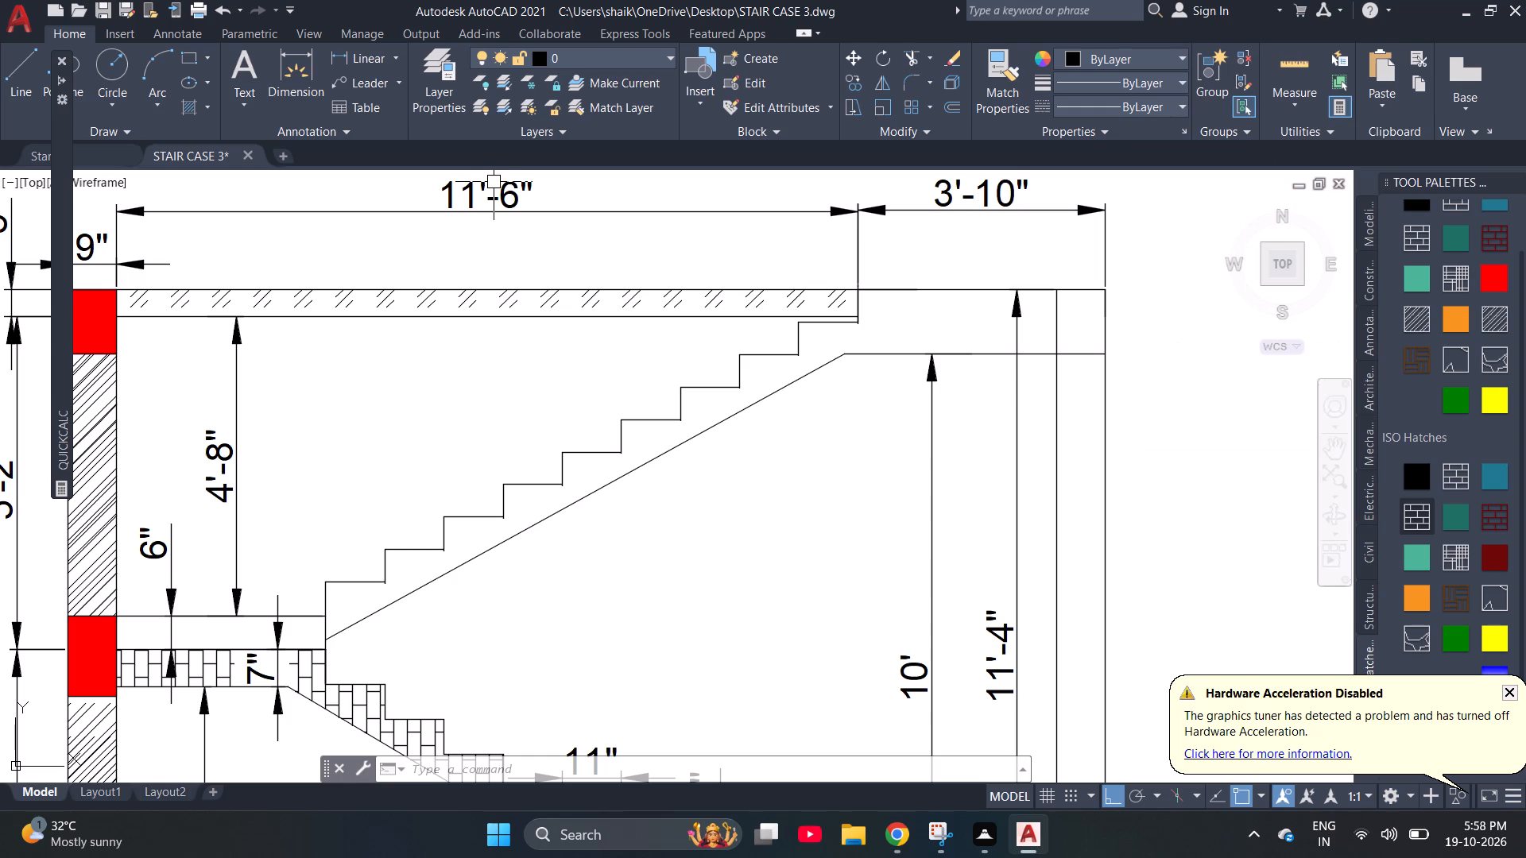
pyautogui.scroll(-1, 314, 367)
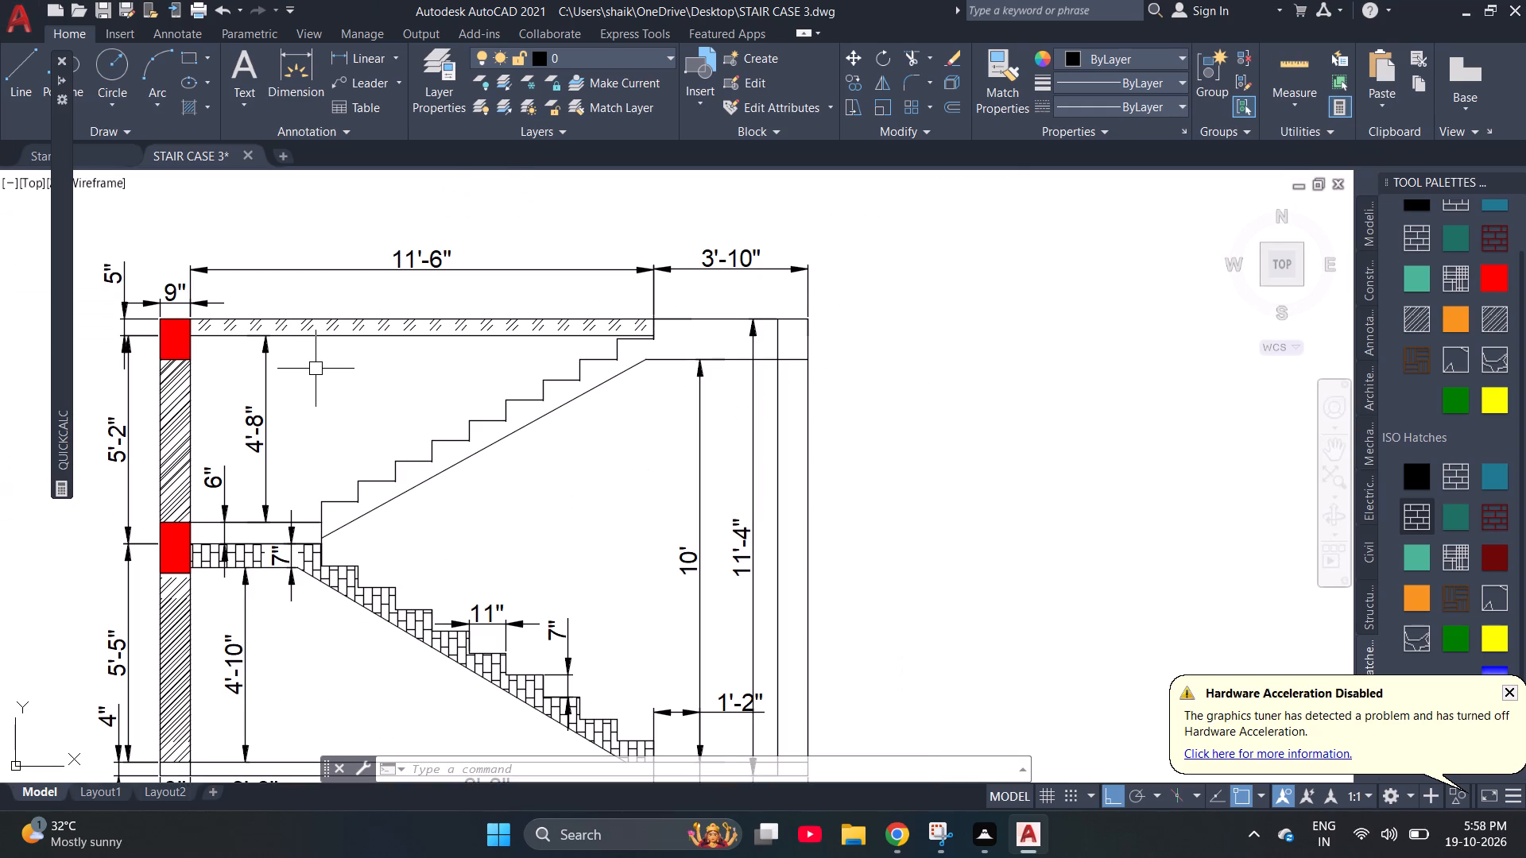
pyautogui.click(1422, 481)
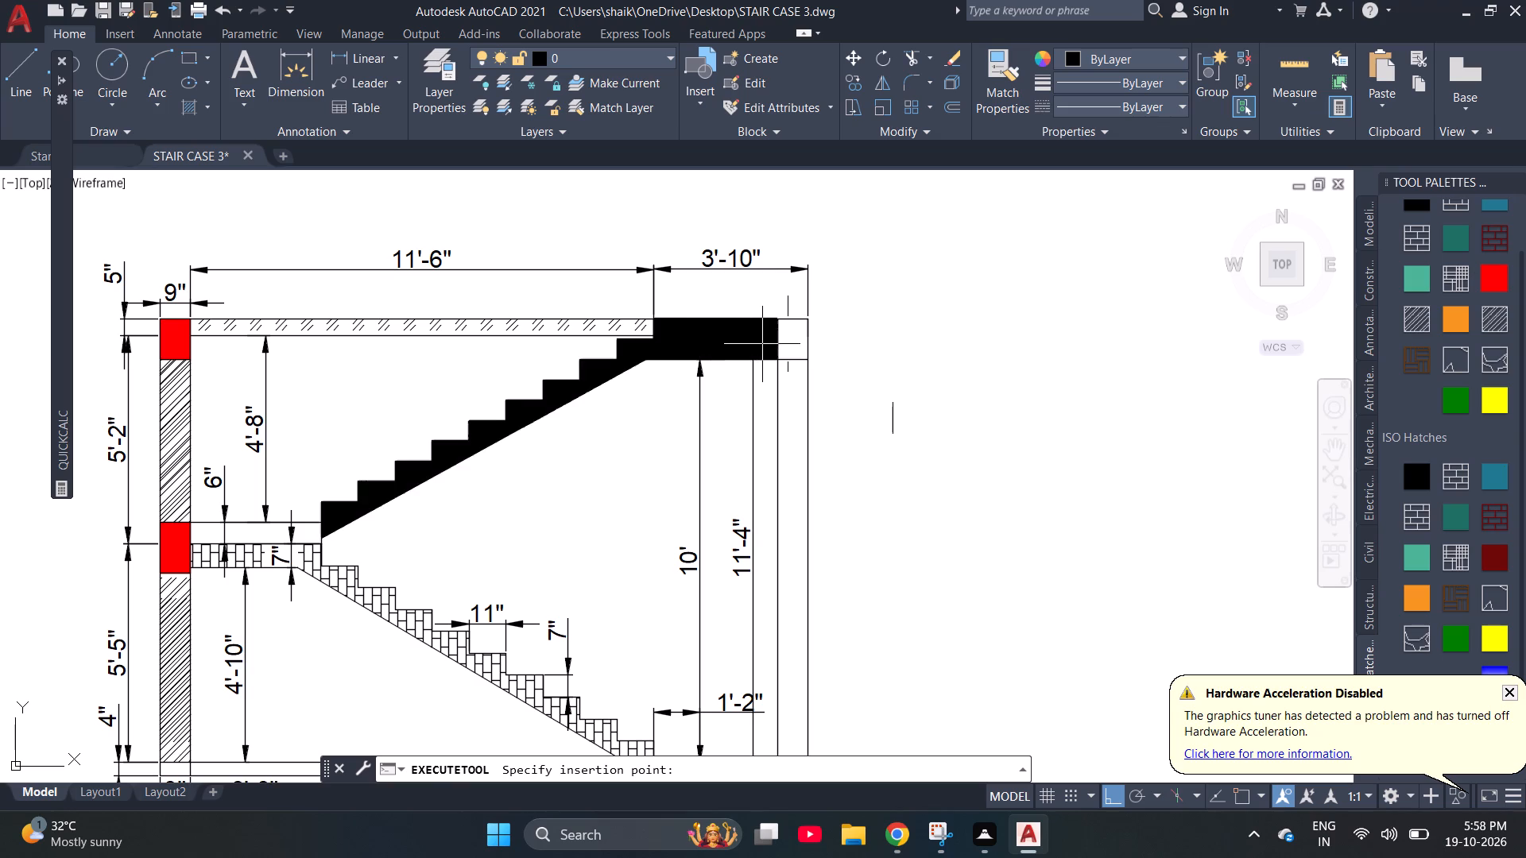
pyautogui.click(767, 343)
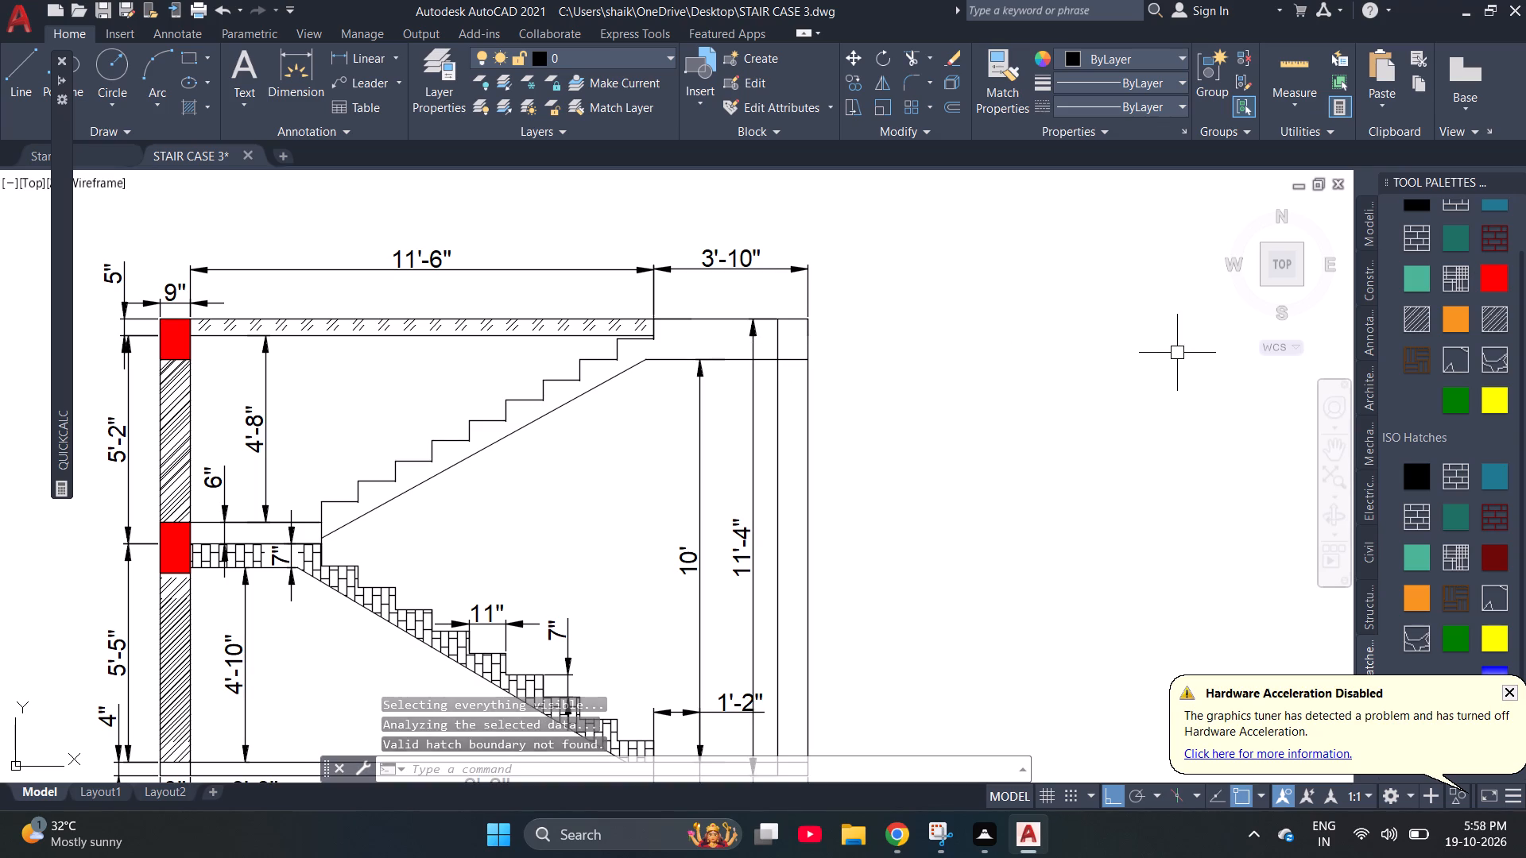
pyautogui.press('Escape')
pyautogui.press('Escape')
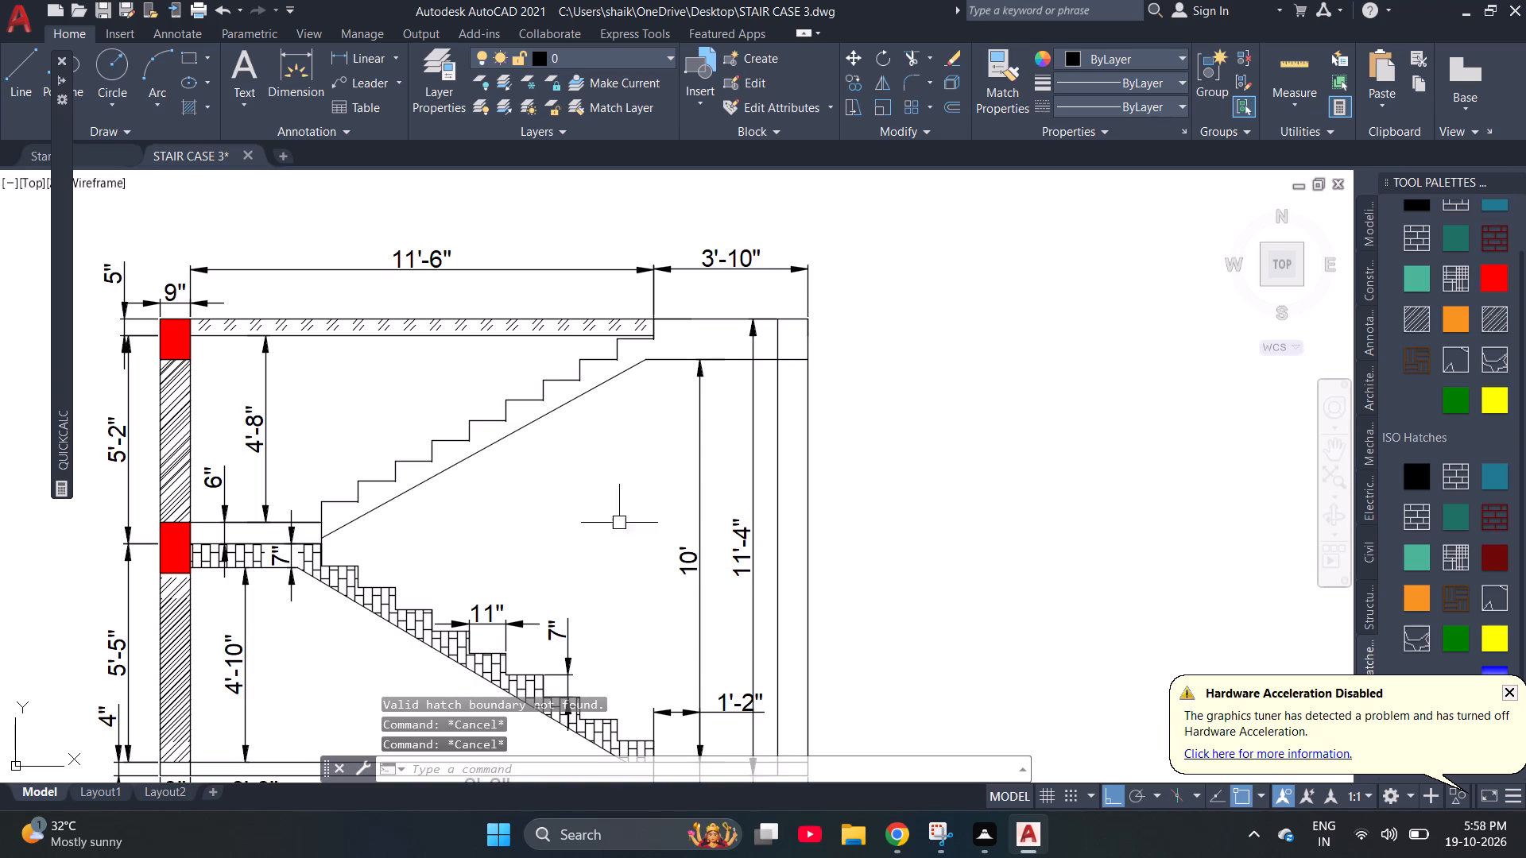
# Join the upper flight's tread and riser lines together with its sloping soffit line.
pyautogui.scroll(-2, 447, 449)
pyautogui.scroll(2, 471, 454)
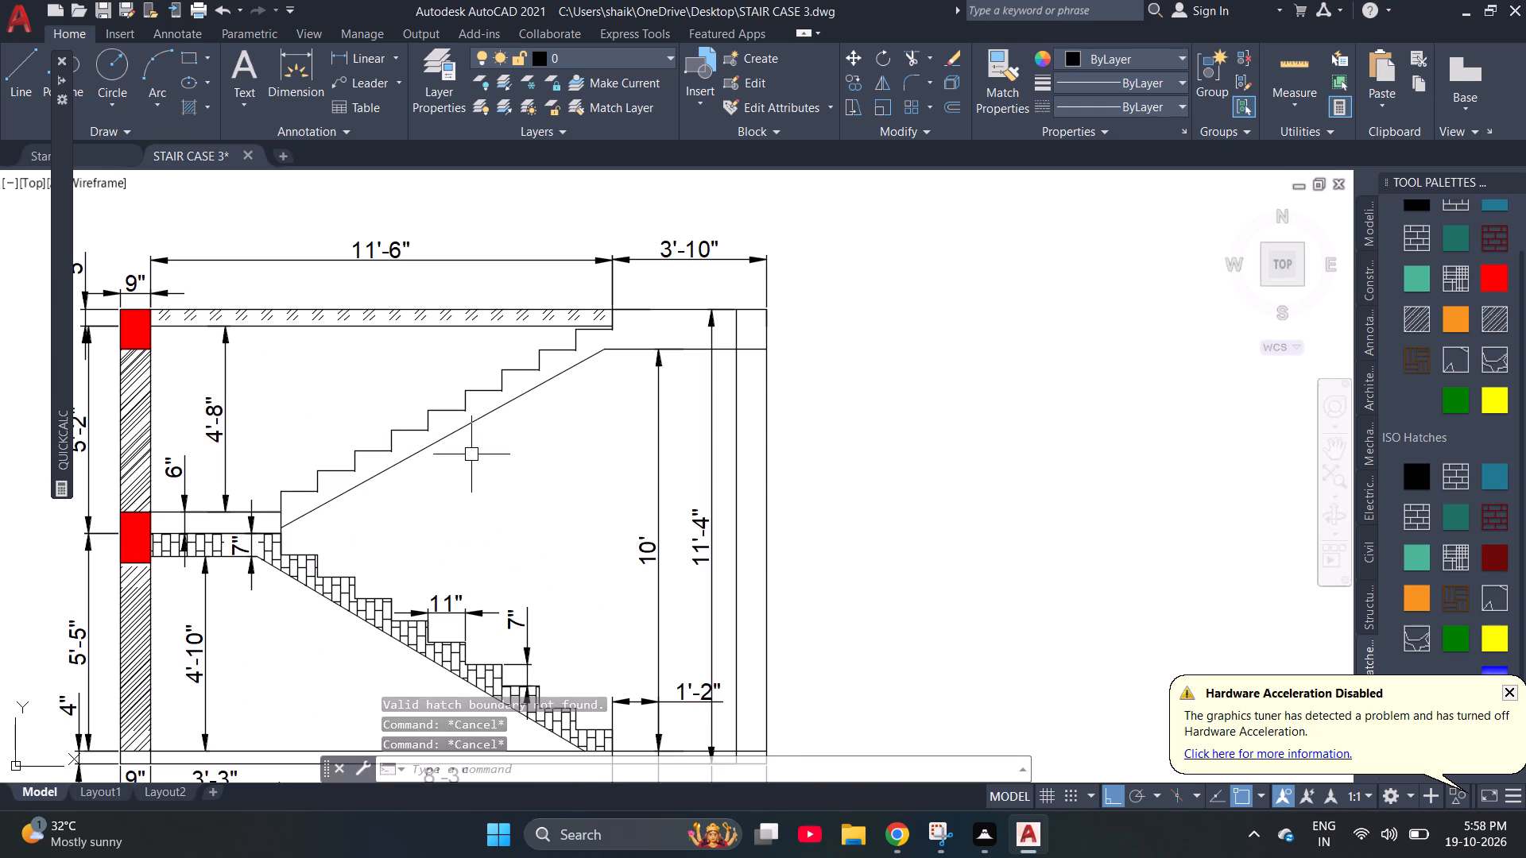
pyautogui.scroll(3, 249, 483)
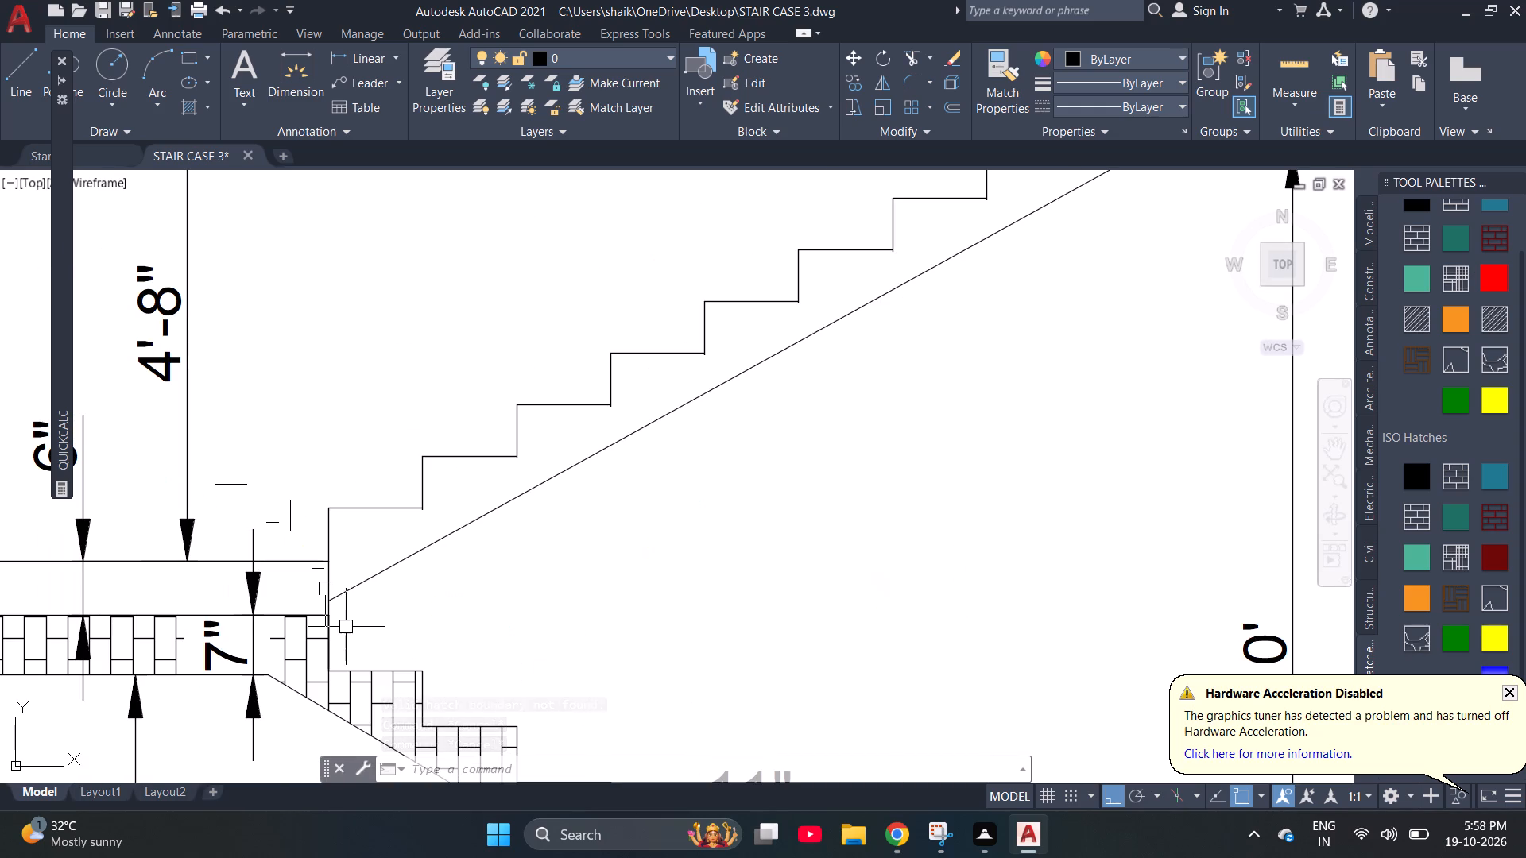
pyautogui.moveTo(796, 550); pyautogui.dragTo(771, 524)
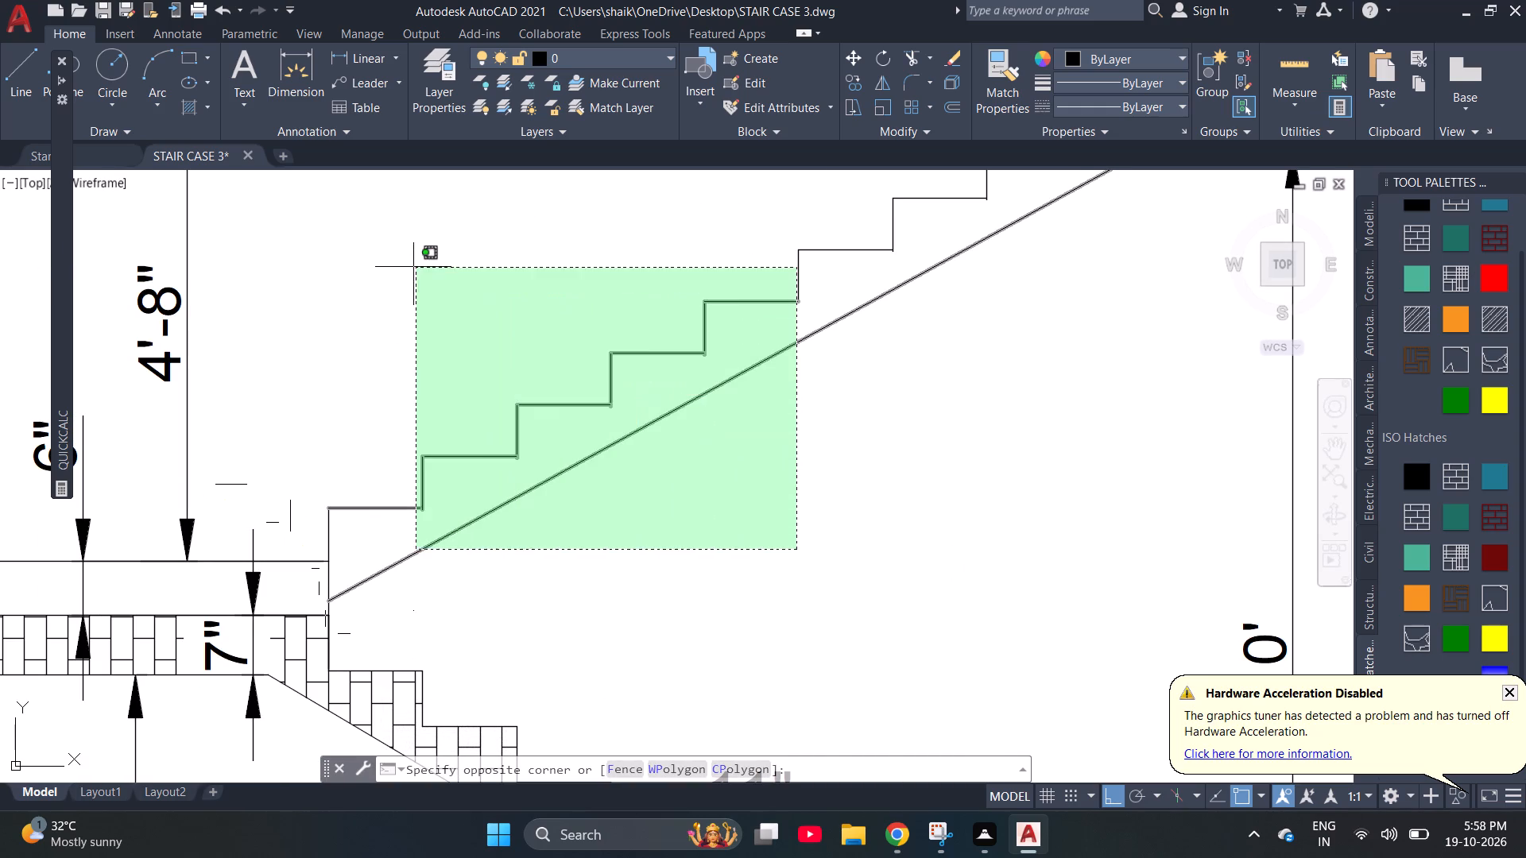
pyautogui.click(413, 267)
pyautogui.scroll(-1, 617, 466)
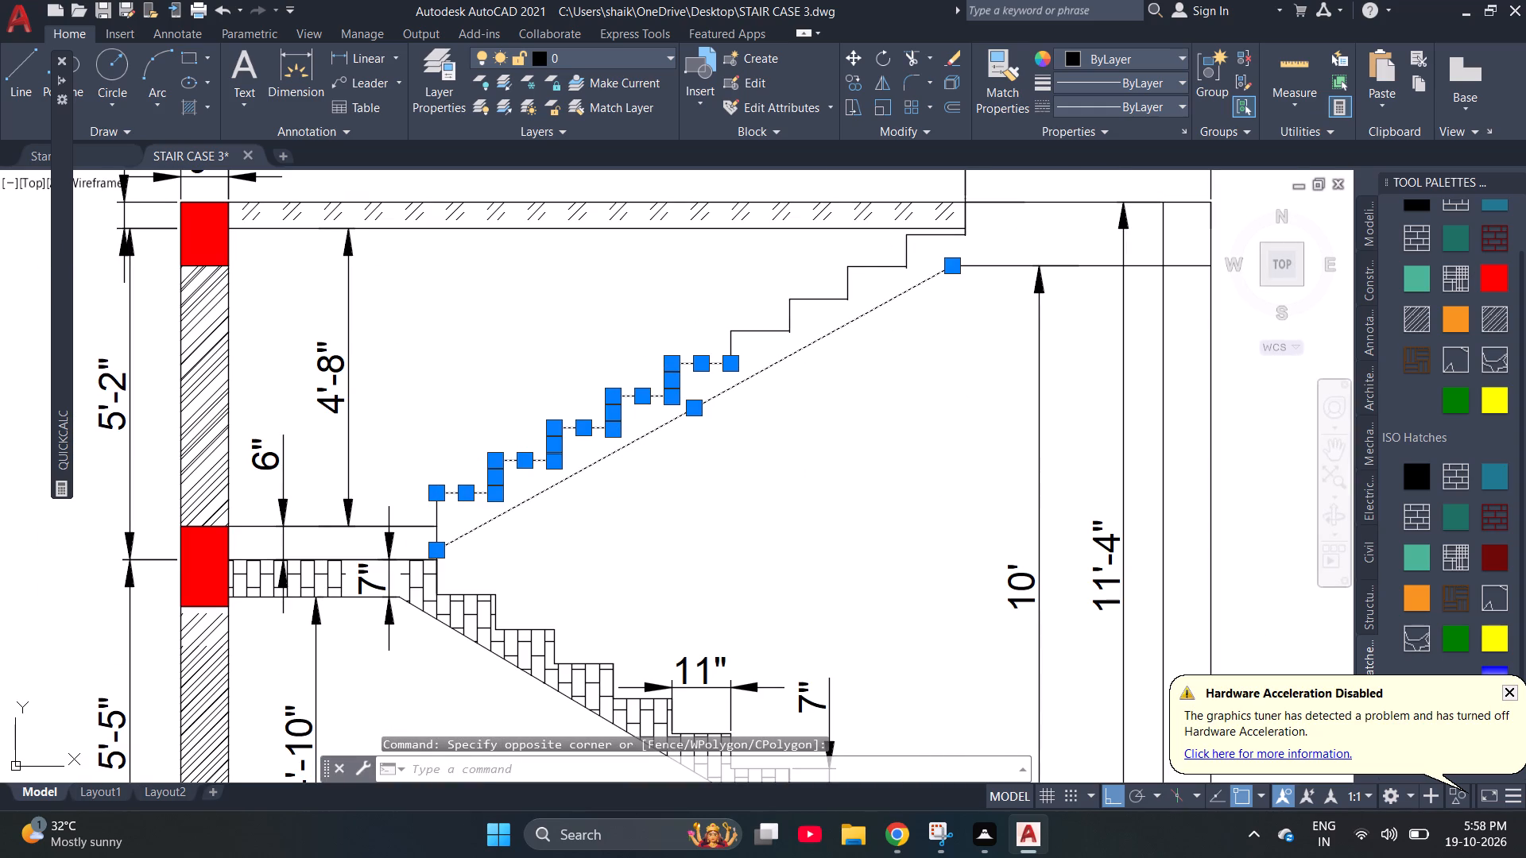
pyautogui.click(764, 255)
pyautogui.click(904, 391)
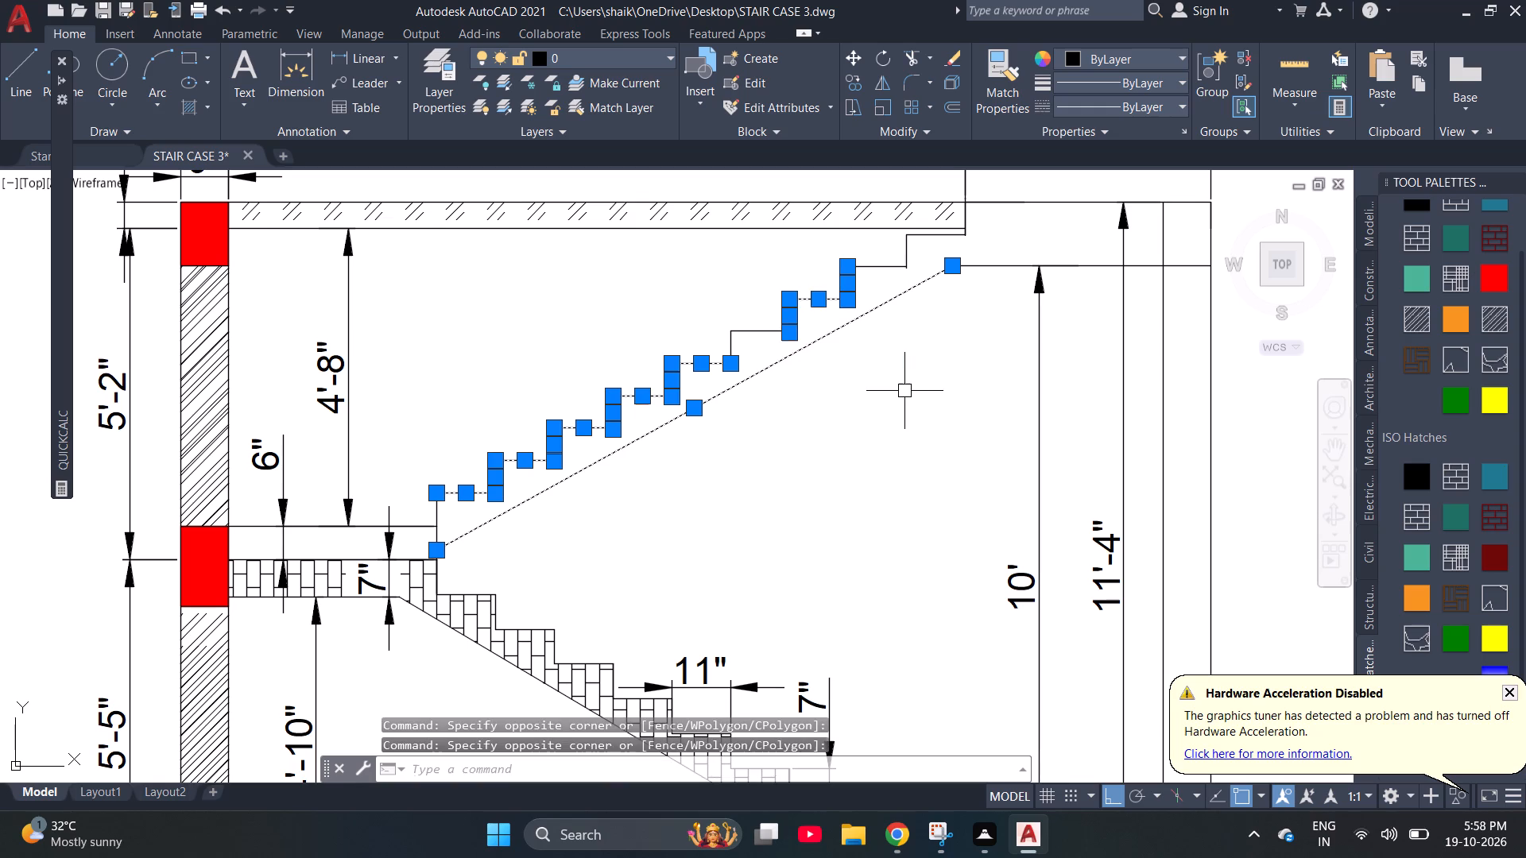
pyautogui.click(753, 331)
pyautogui.click(726, 345)
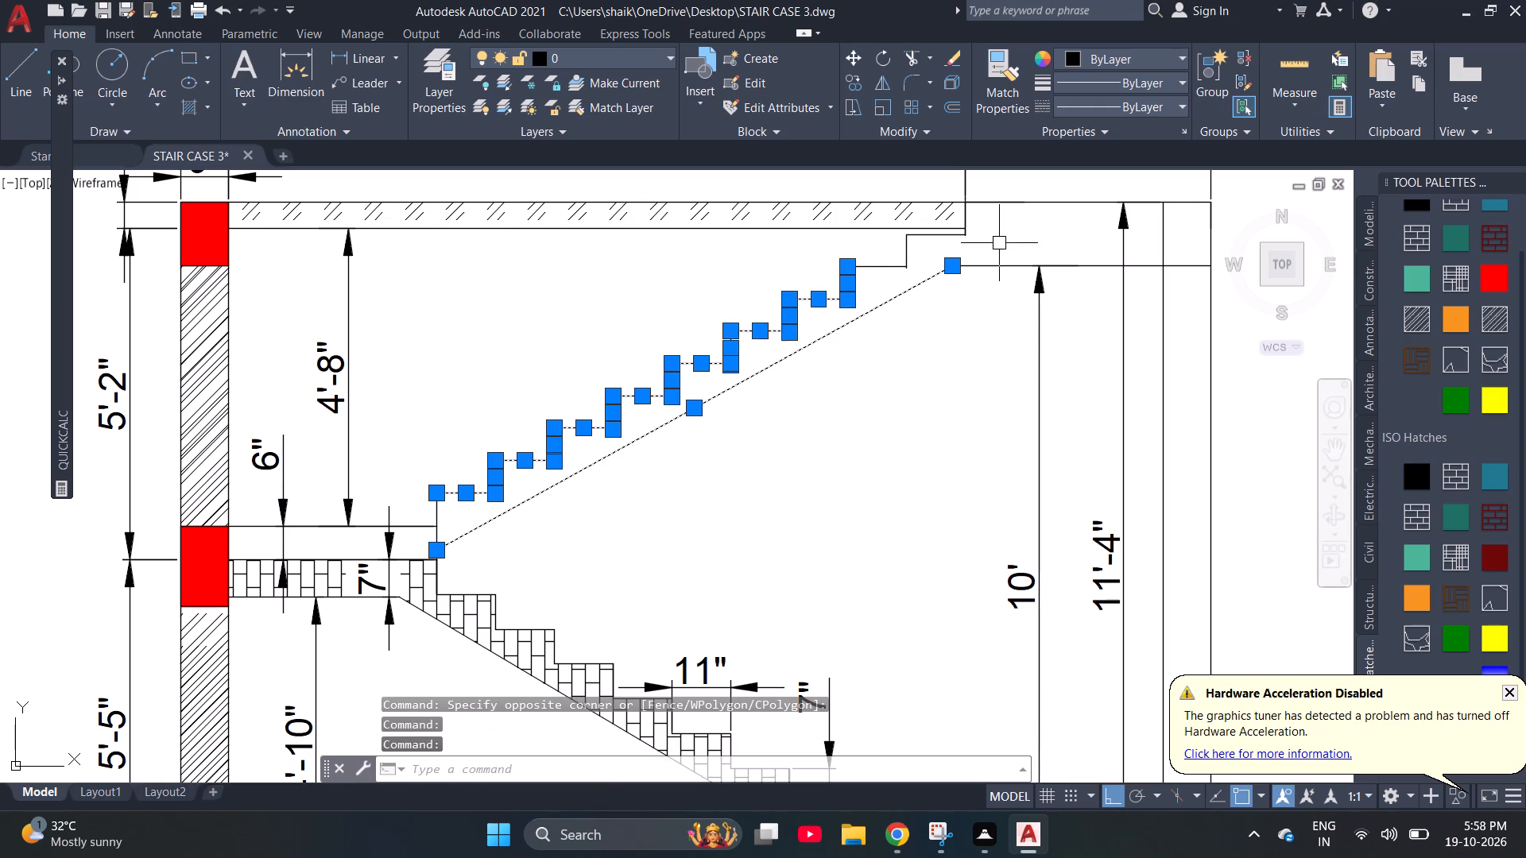
pyautogui.click(905, 261)
pyautogui.click(880, 269)
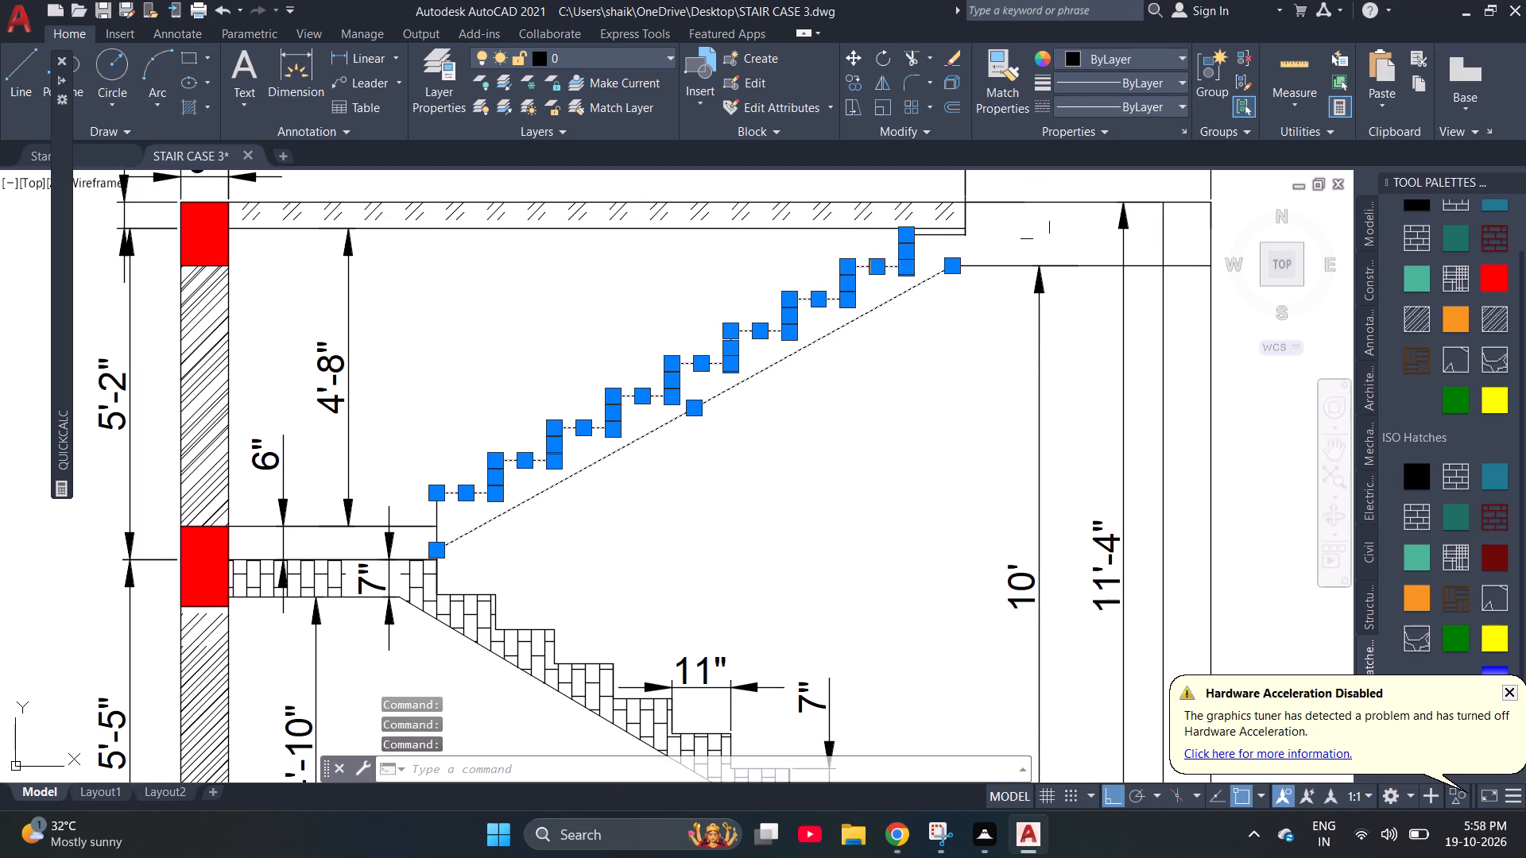
pyautogui.click(925, 233)
pyautogui.press('j')
pyautogui.press('Return')
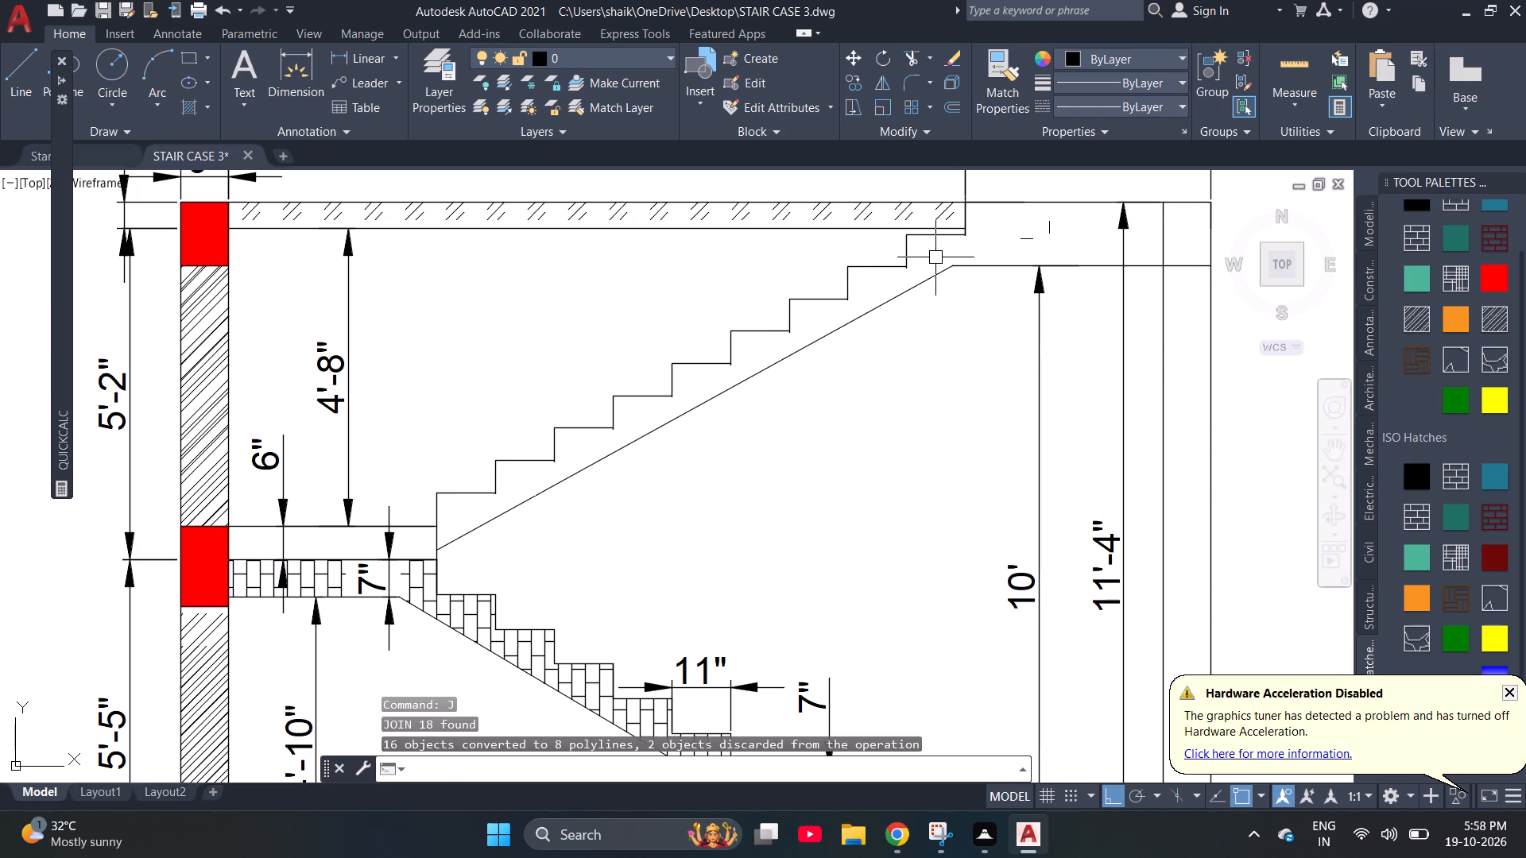
# Run Join again on the upper flight's stepped segments and sloping soffit line, including the top steps beneath the slab.
pyautogui.scroll(-1, 457, 334)
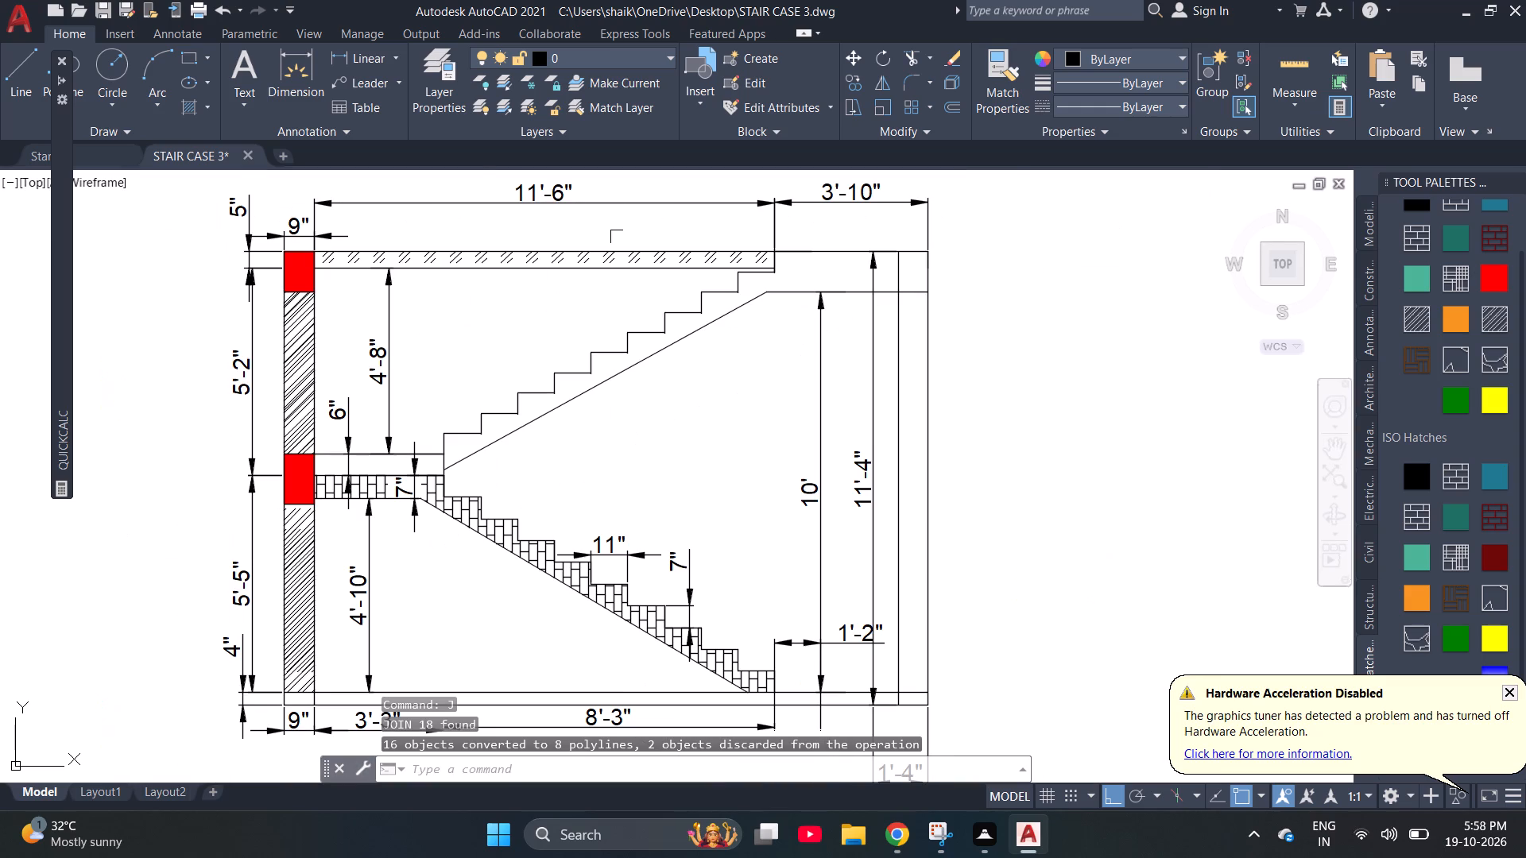
pyautogui.scroll(2, 620, 235)
pyautogui.press('j')
pyautogui.press('Return')
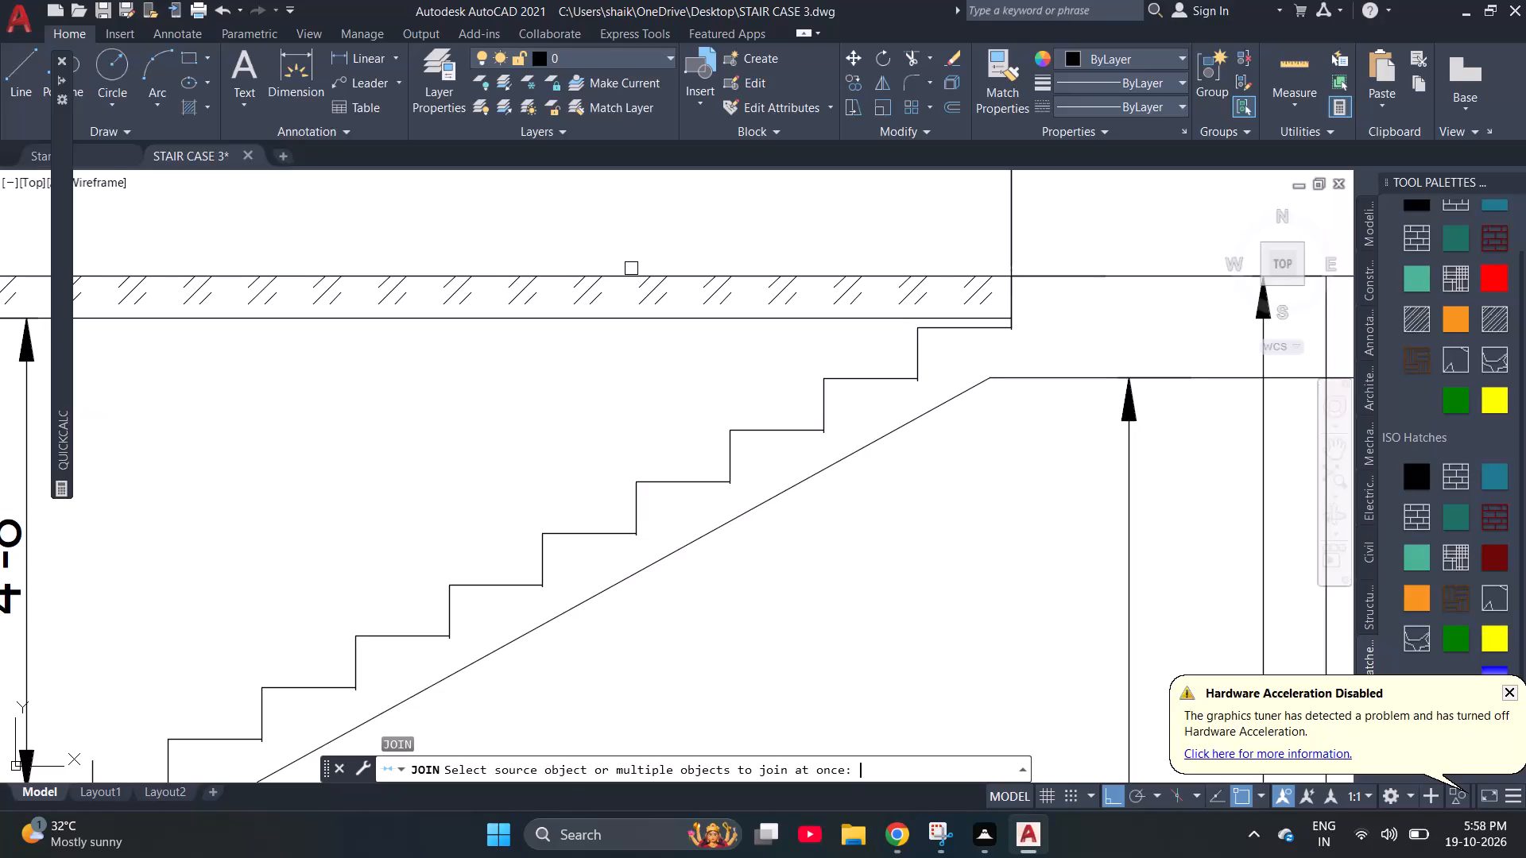
pyautogui.scroll(-2, 489, 531)
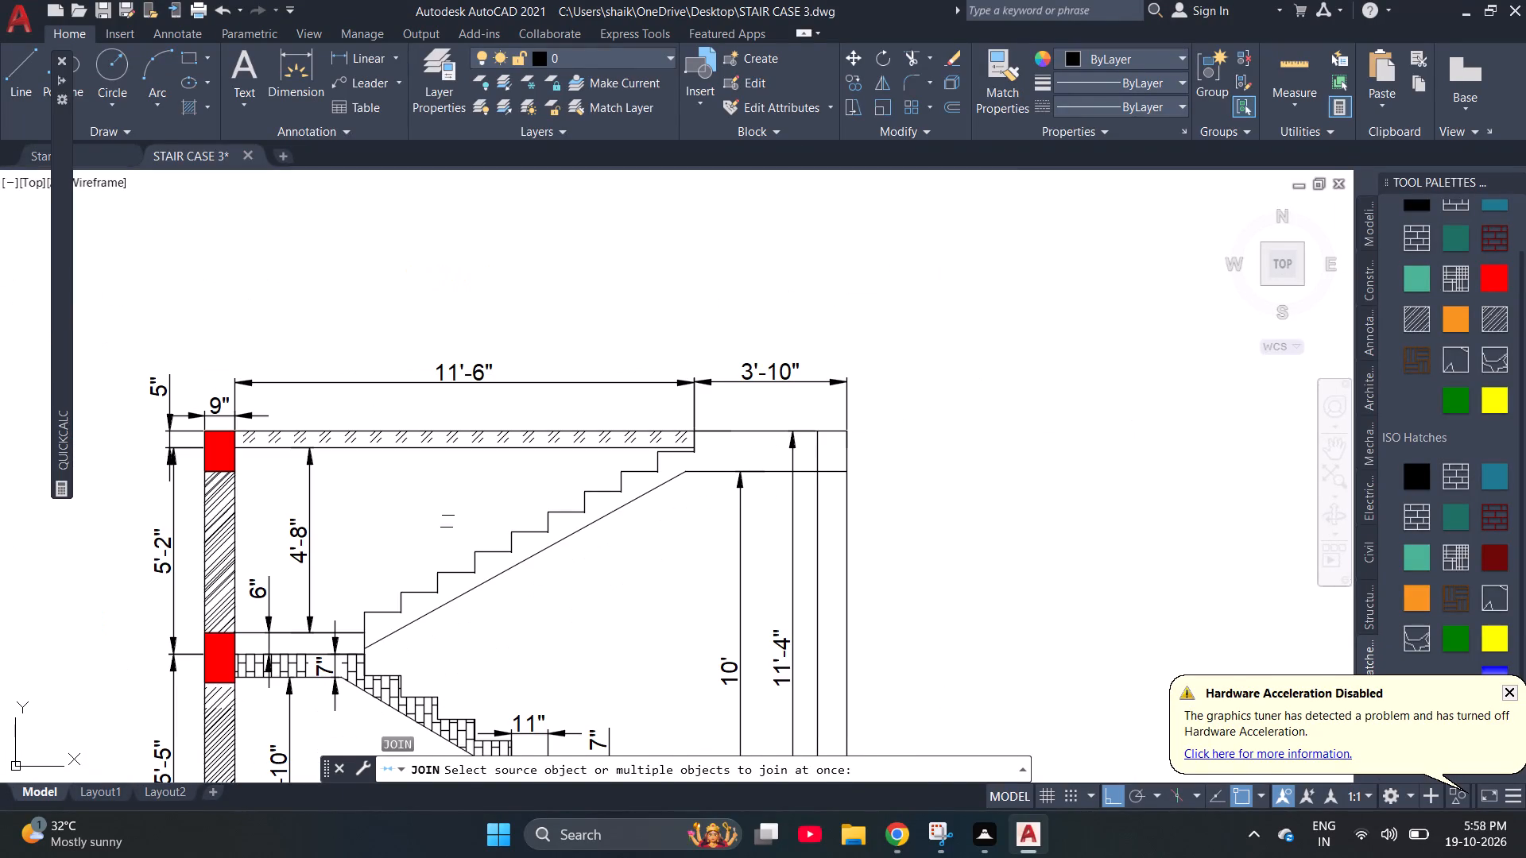
pyautogui.click(413, 505)
pyautogui.click(654, 629)
pyautogui.moveTo(641, 632); pyautogui.dragTo(634, 628)
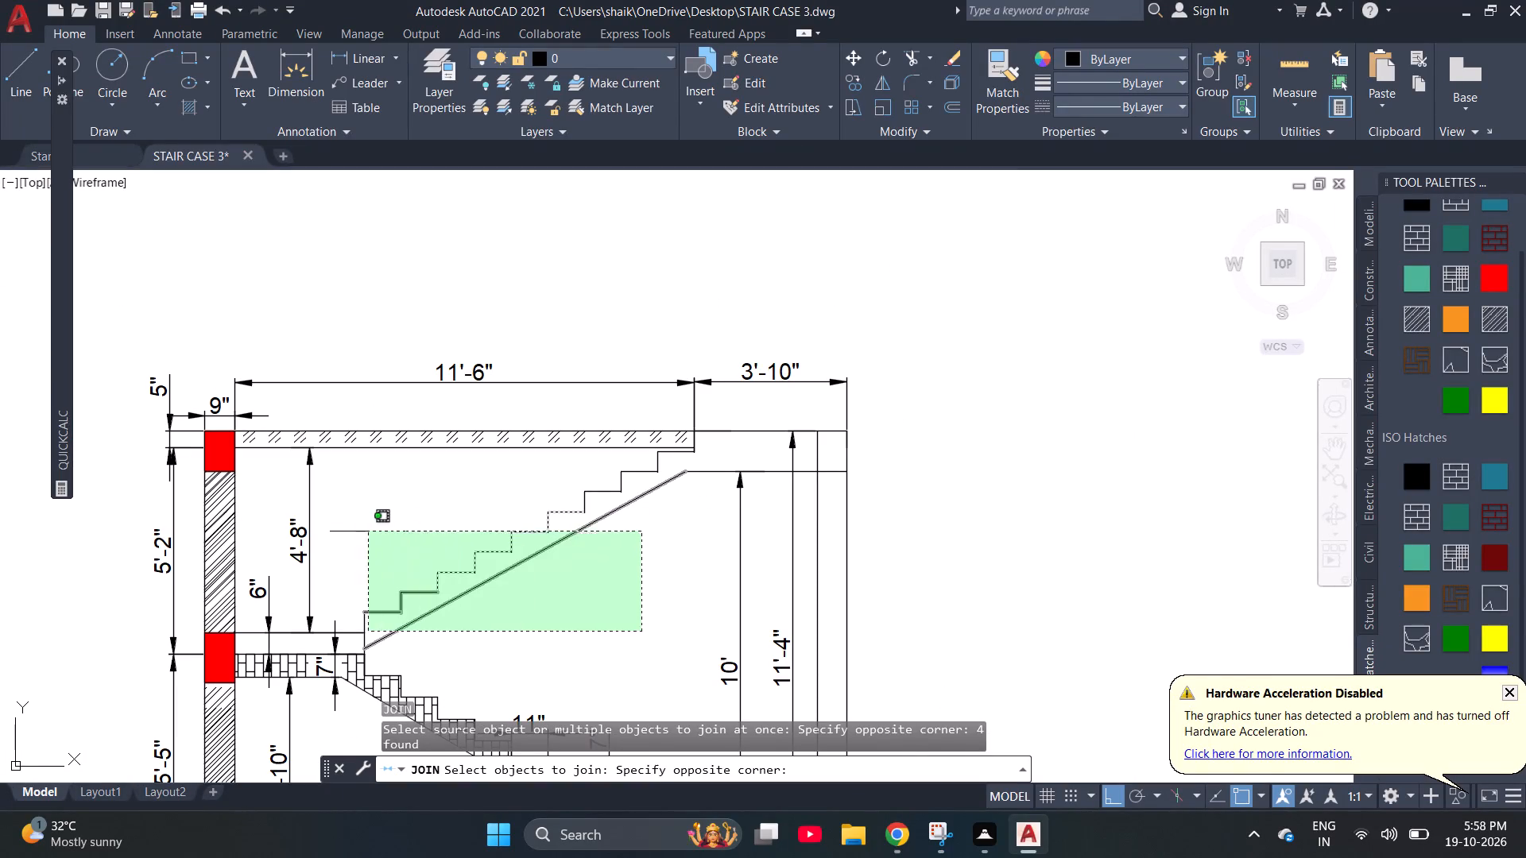
pyautogui.click(355, 512)
pyautogui.click(653, 461)
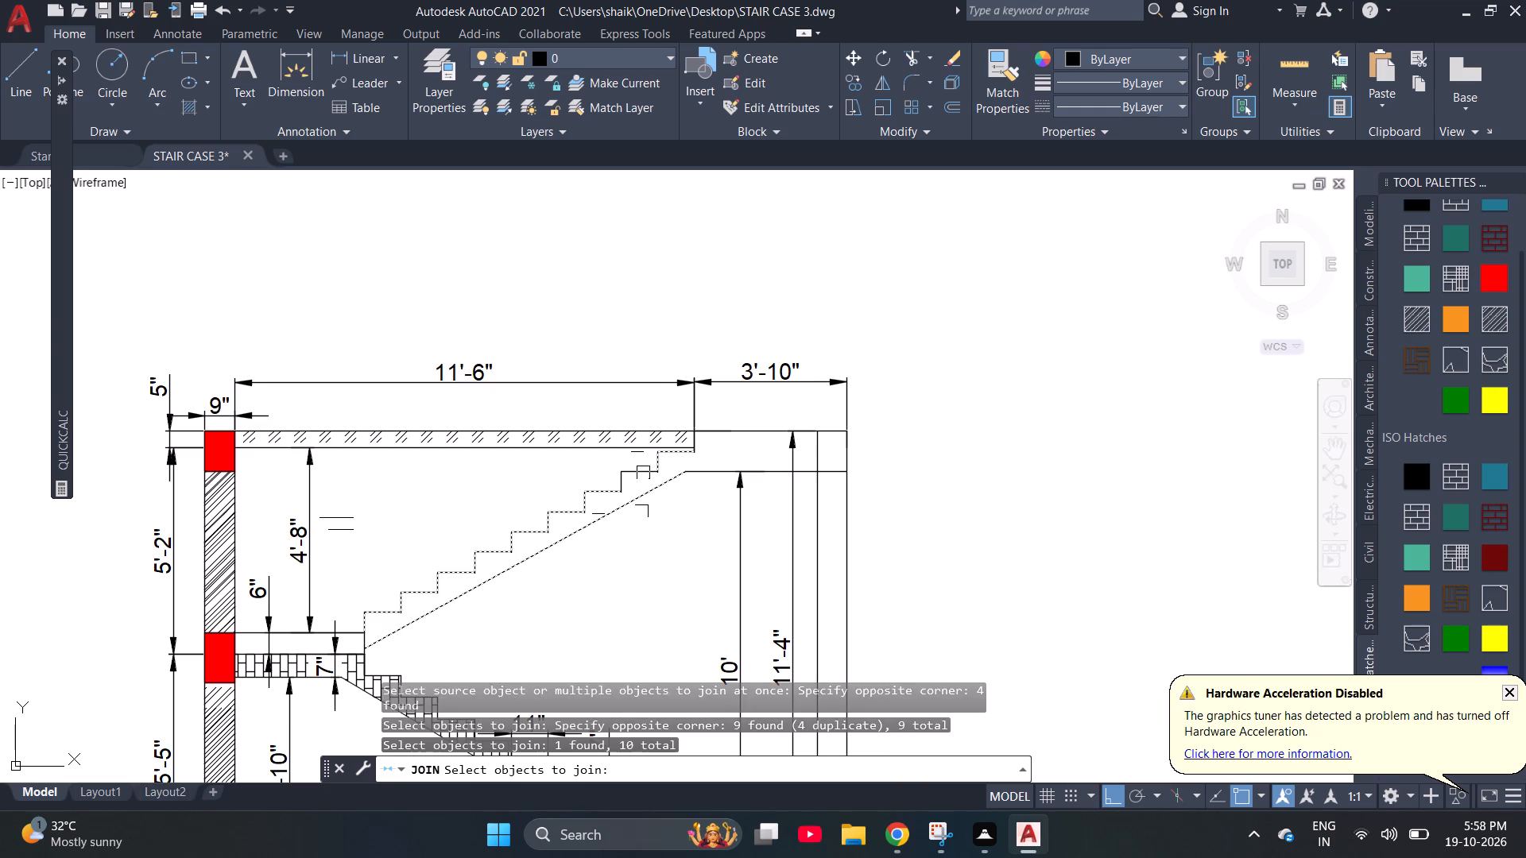
pyautogui.click(641, 474)
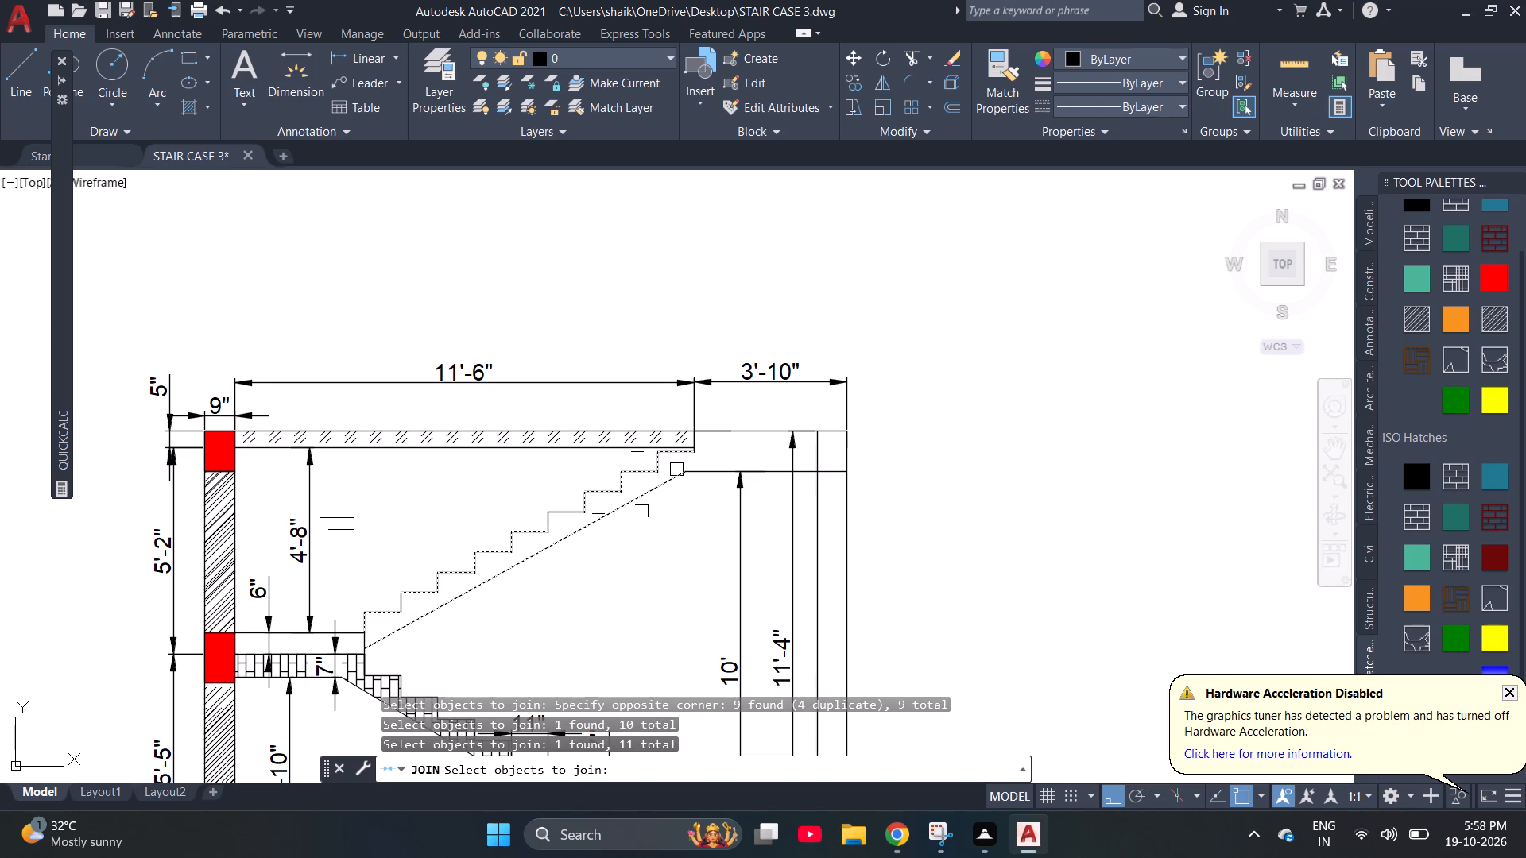
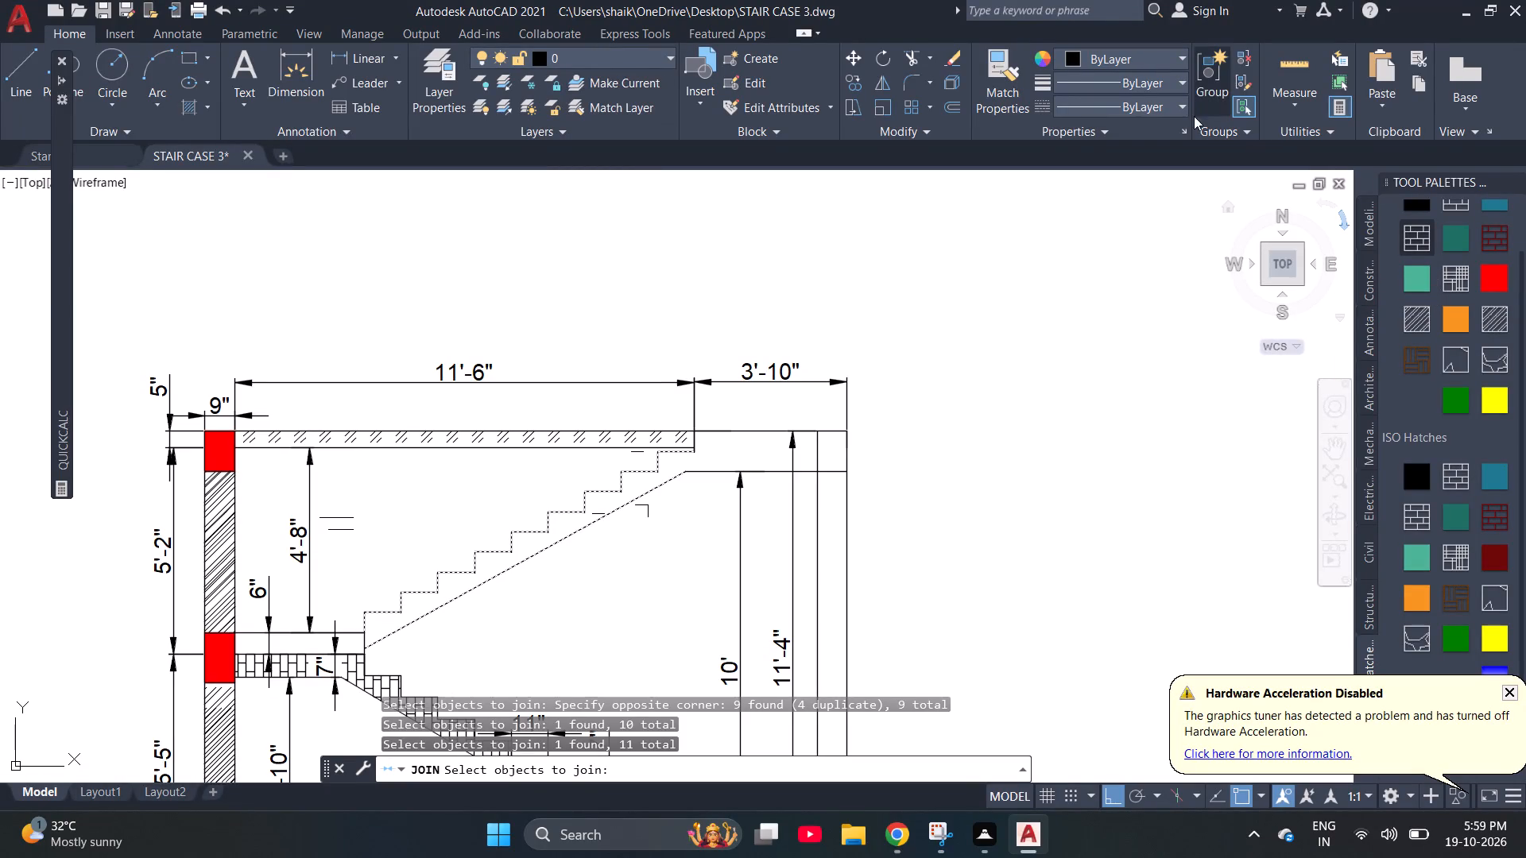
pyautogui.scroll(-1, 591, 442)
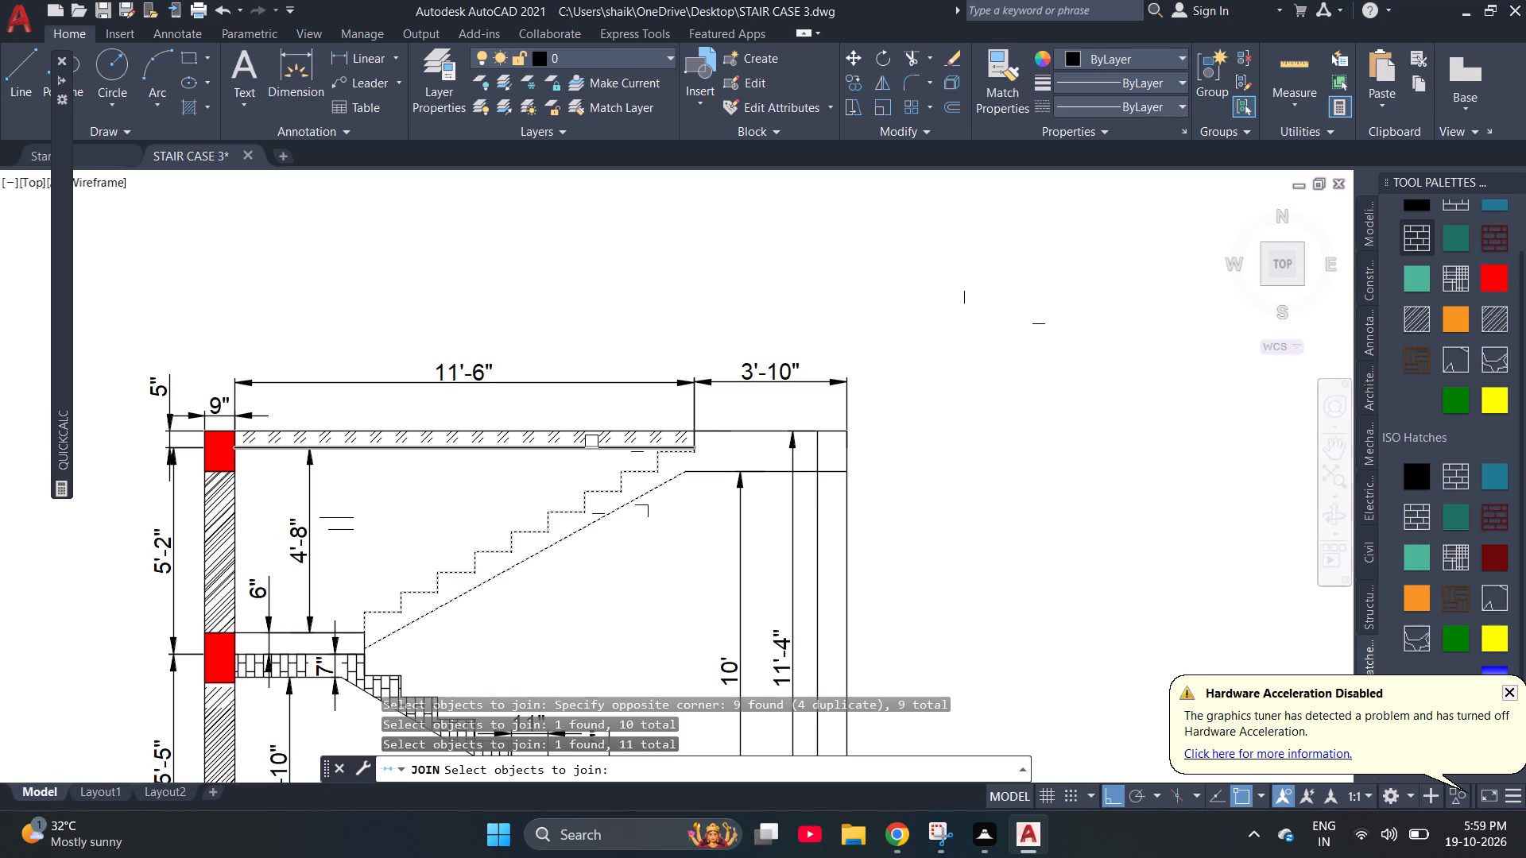
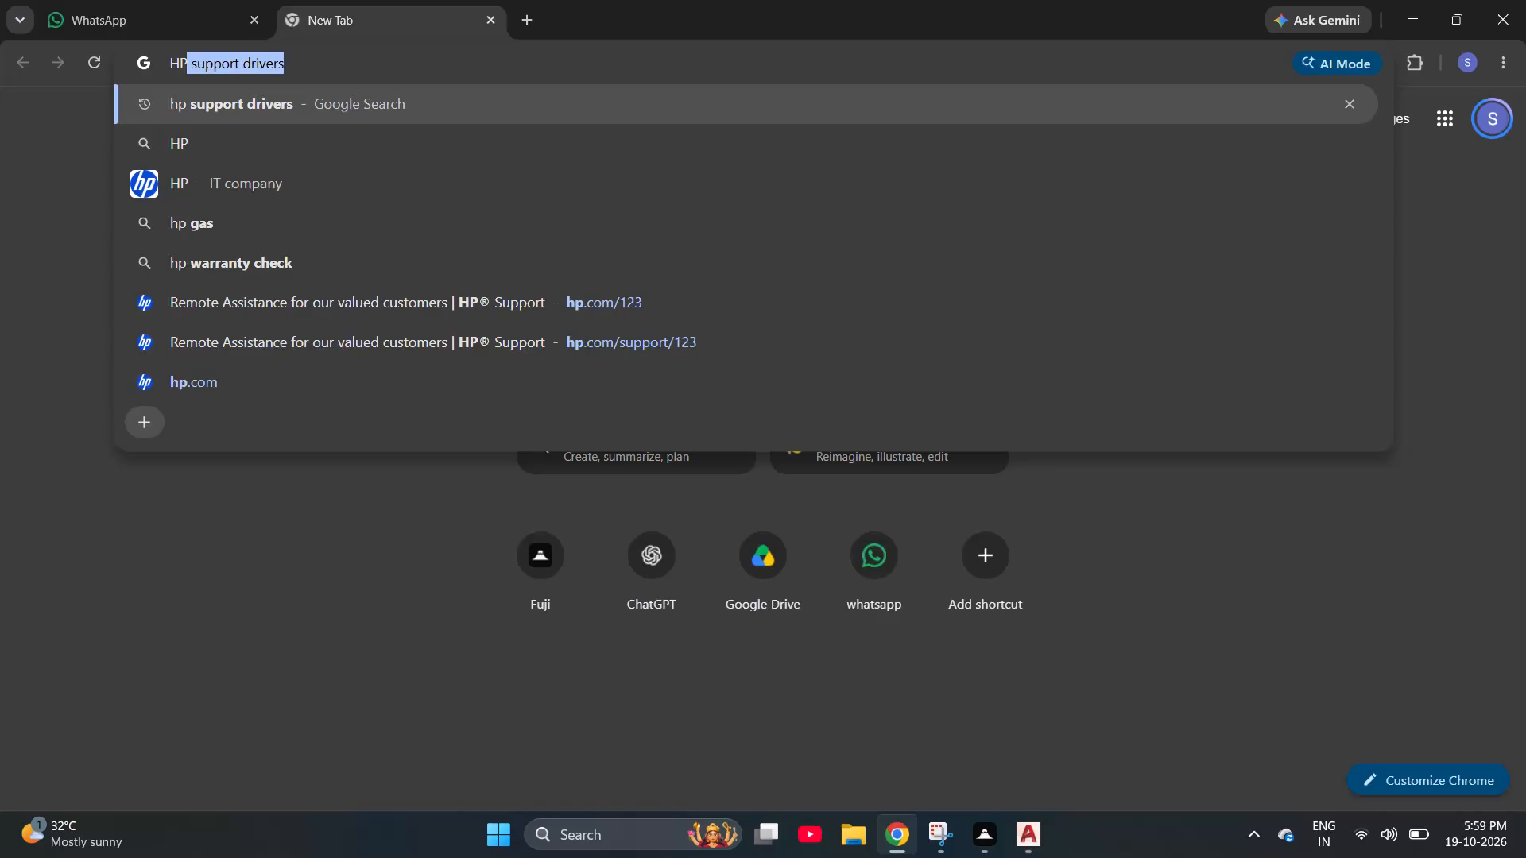
# Open HP's remote assistance page at hp.com/123 in the browser.
pyautogui.write('.COM')
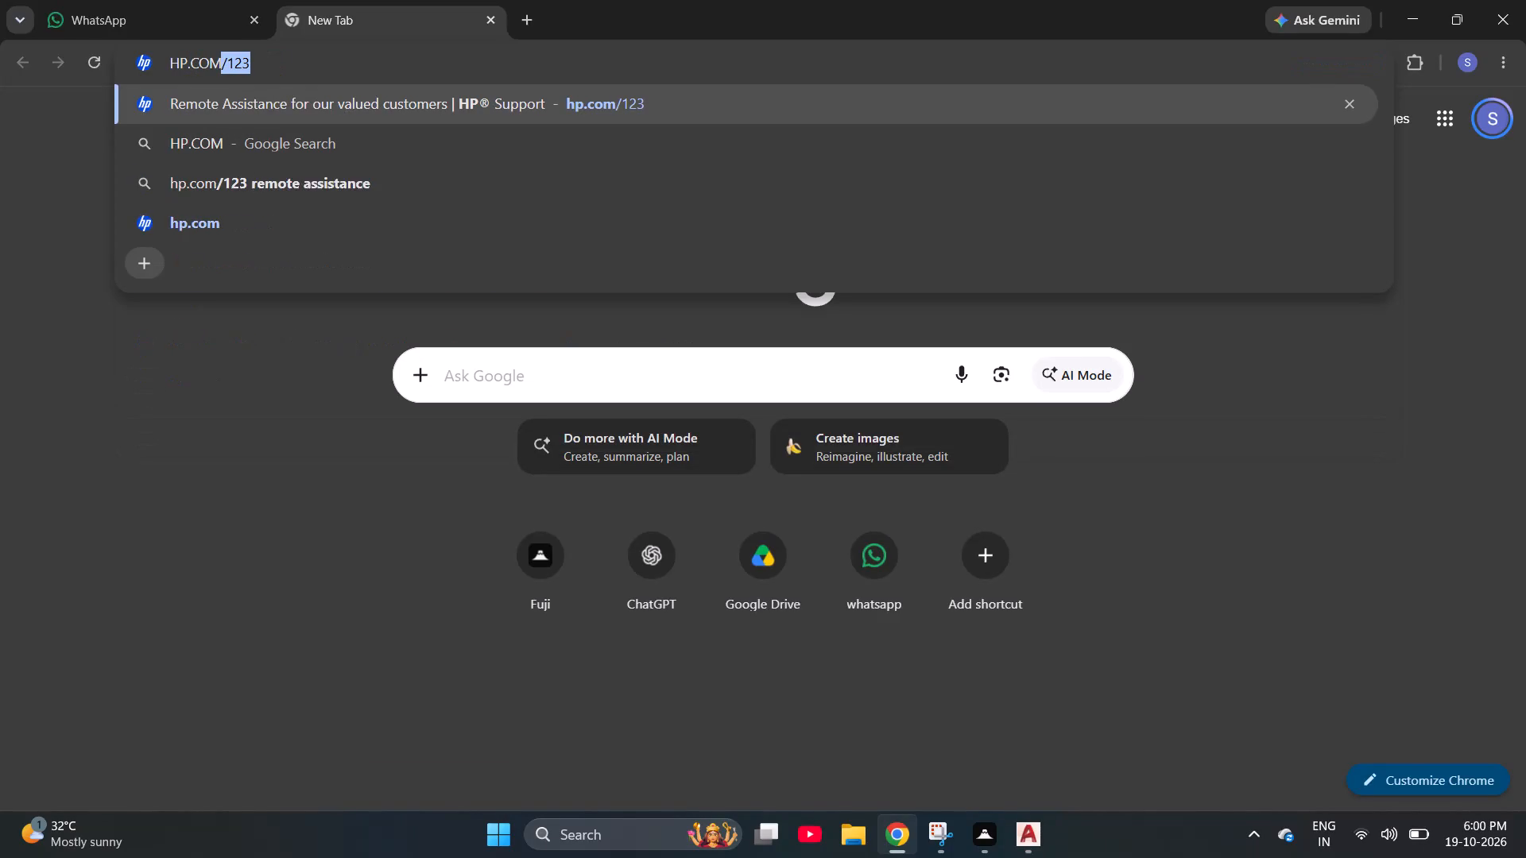
pyautogui.write('/123')
pyautogui.press('Return')
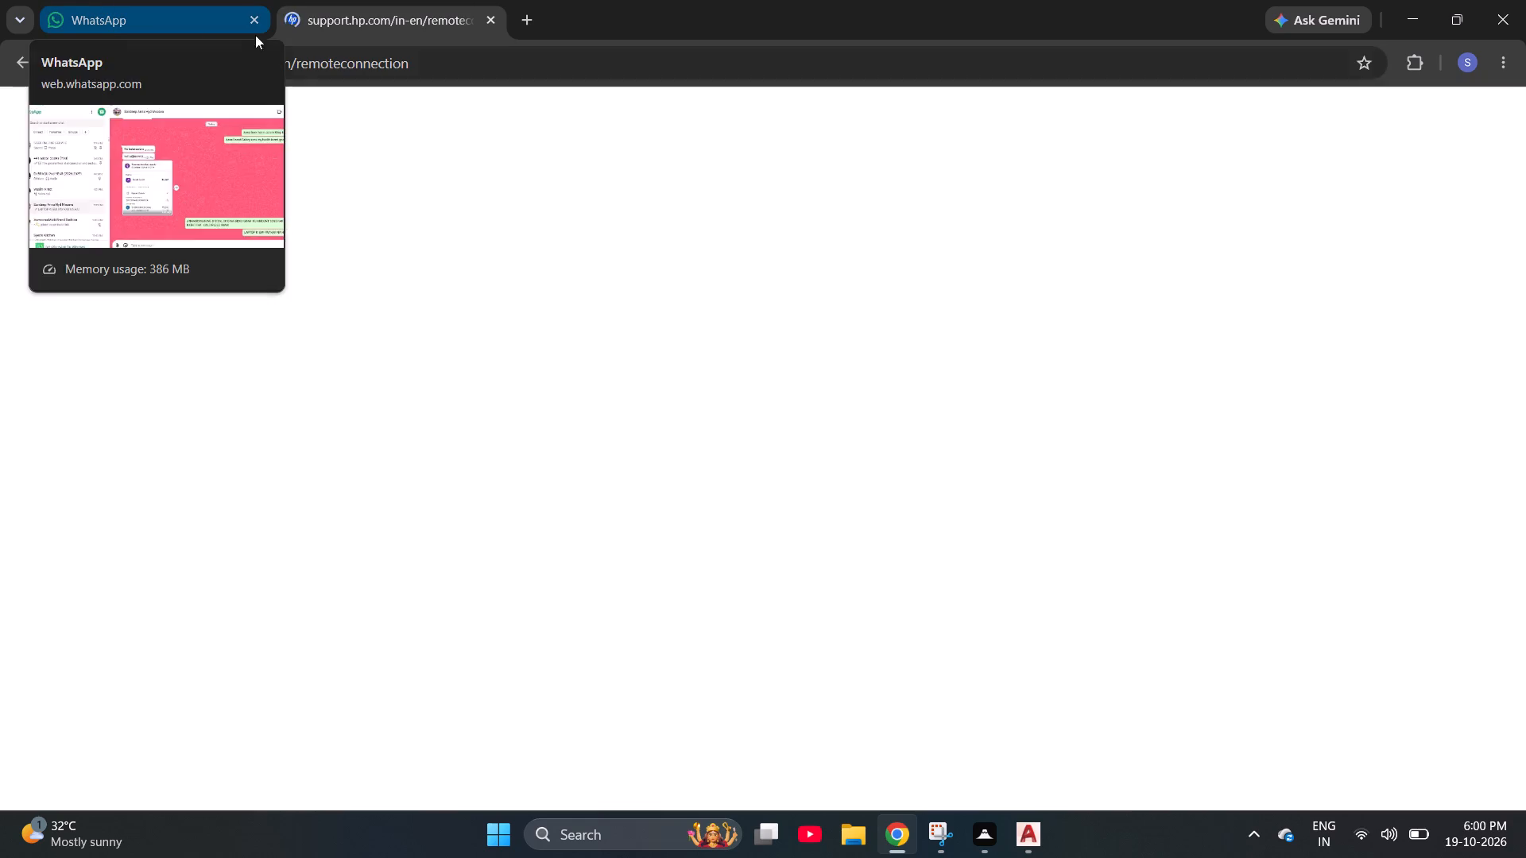
pyautogui.click(443, 422)
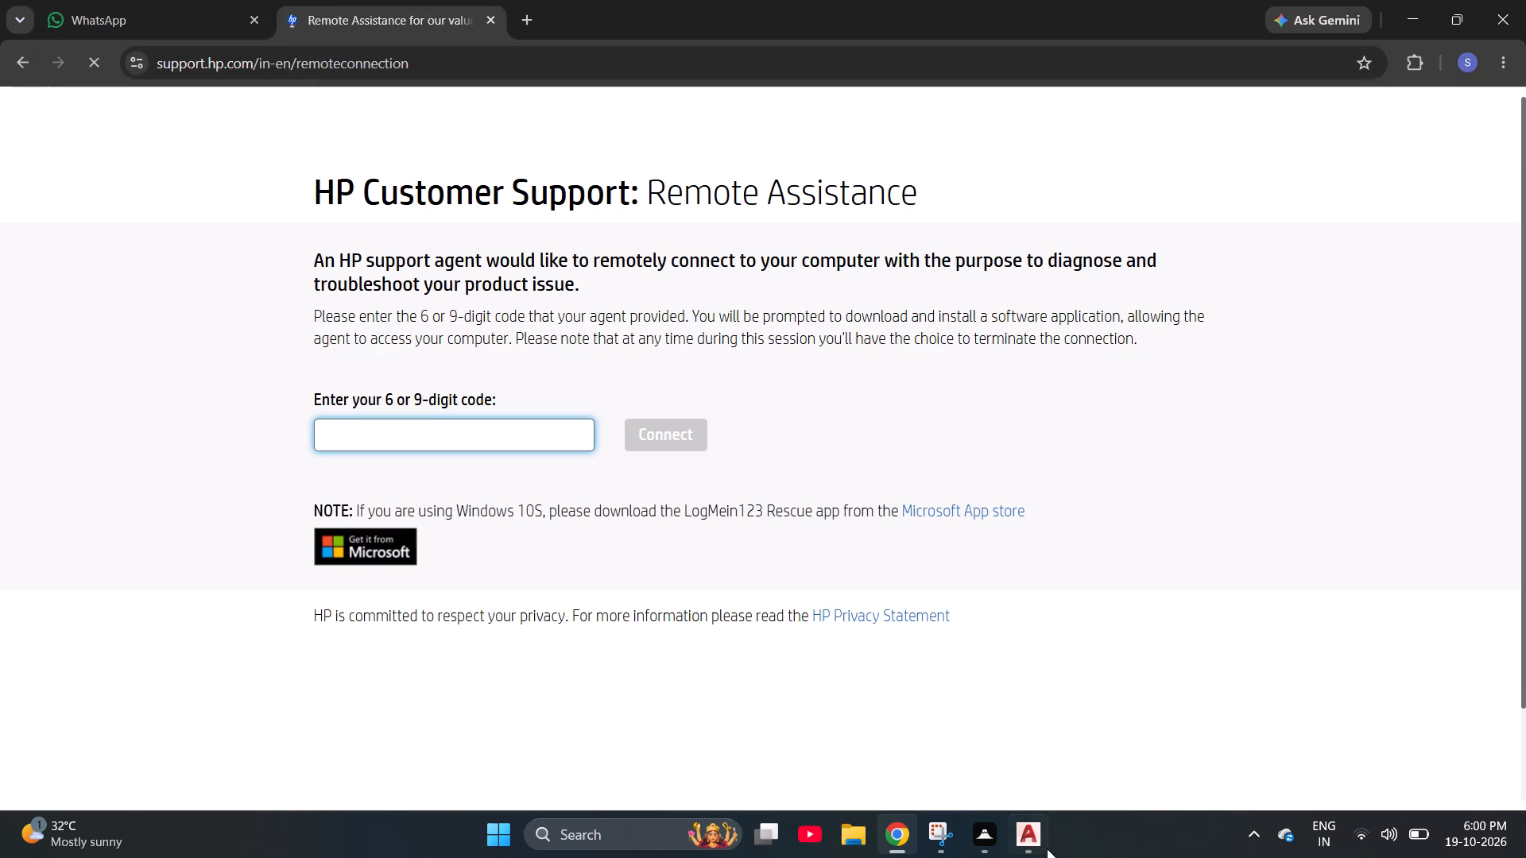
# Switch back to AutoCAD, to the STAIR CASE 3 drawing with the Join command in progress.
pyautogui.click(1020, 756)
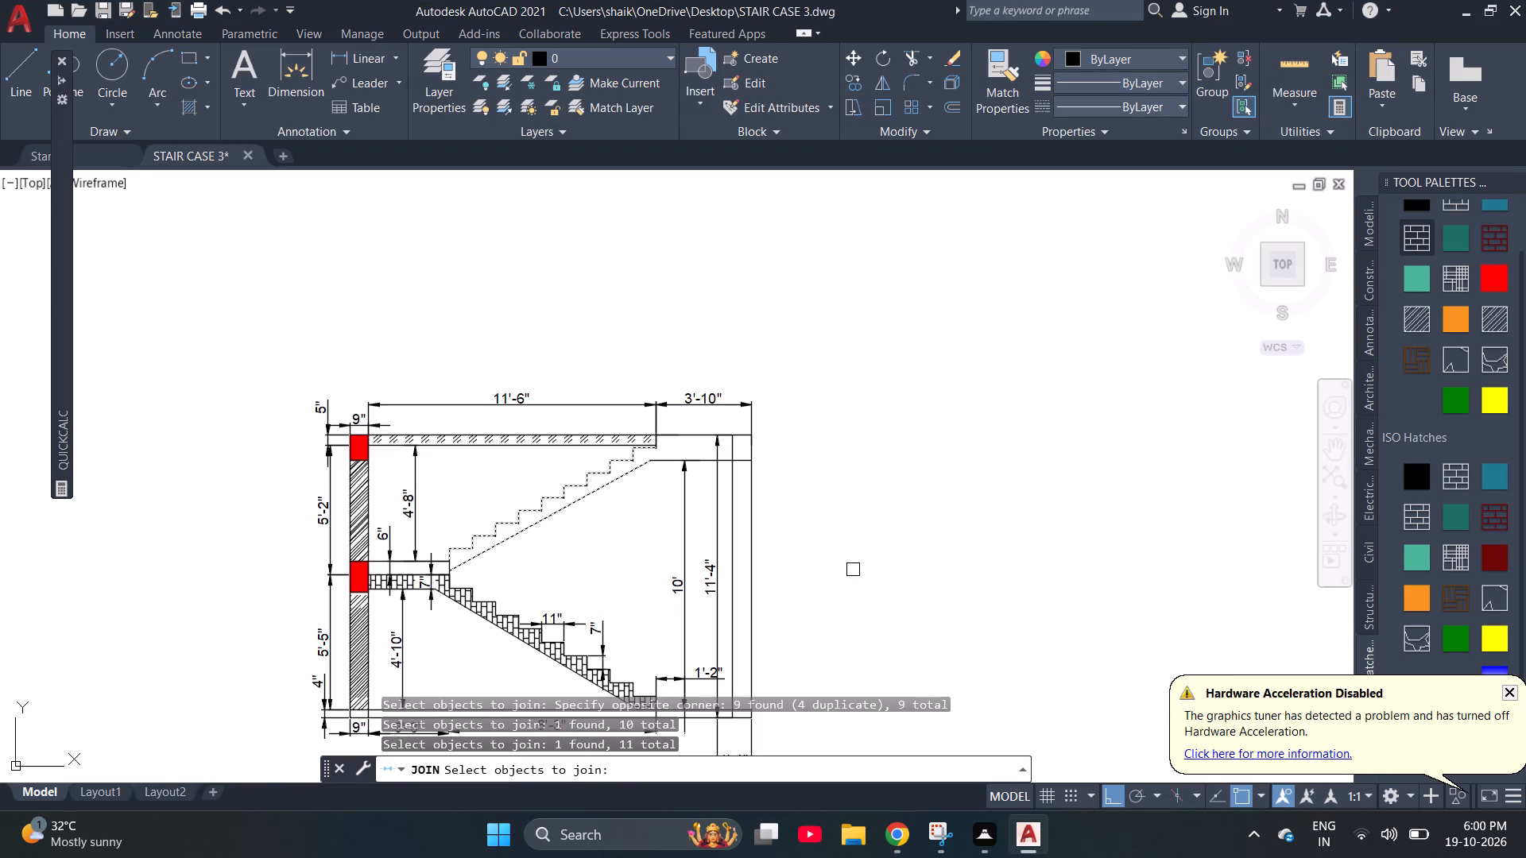
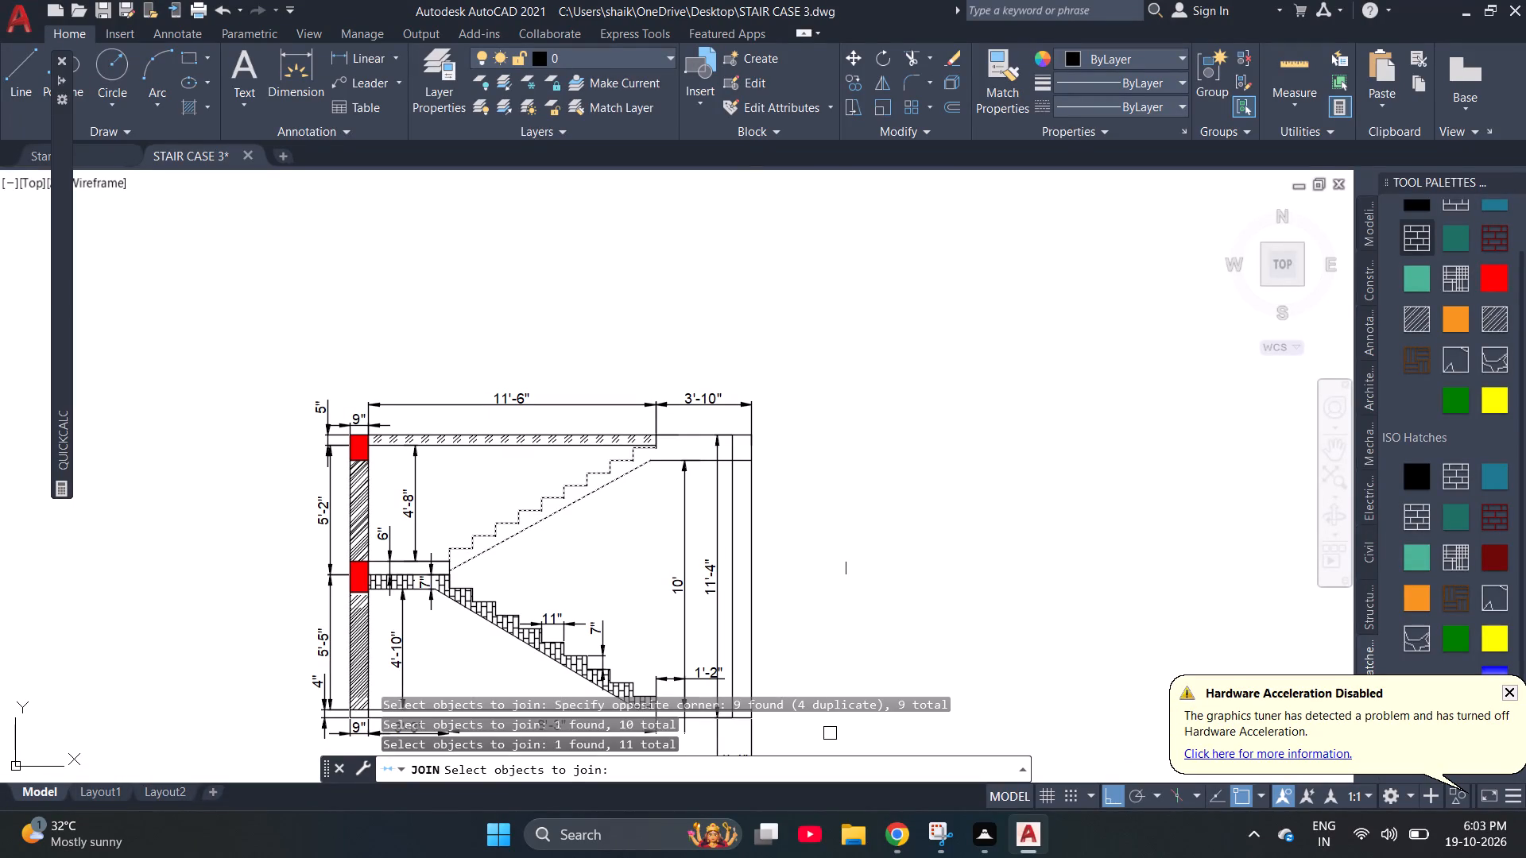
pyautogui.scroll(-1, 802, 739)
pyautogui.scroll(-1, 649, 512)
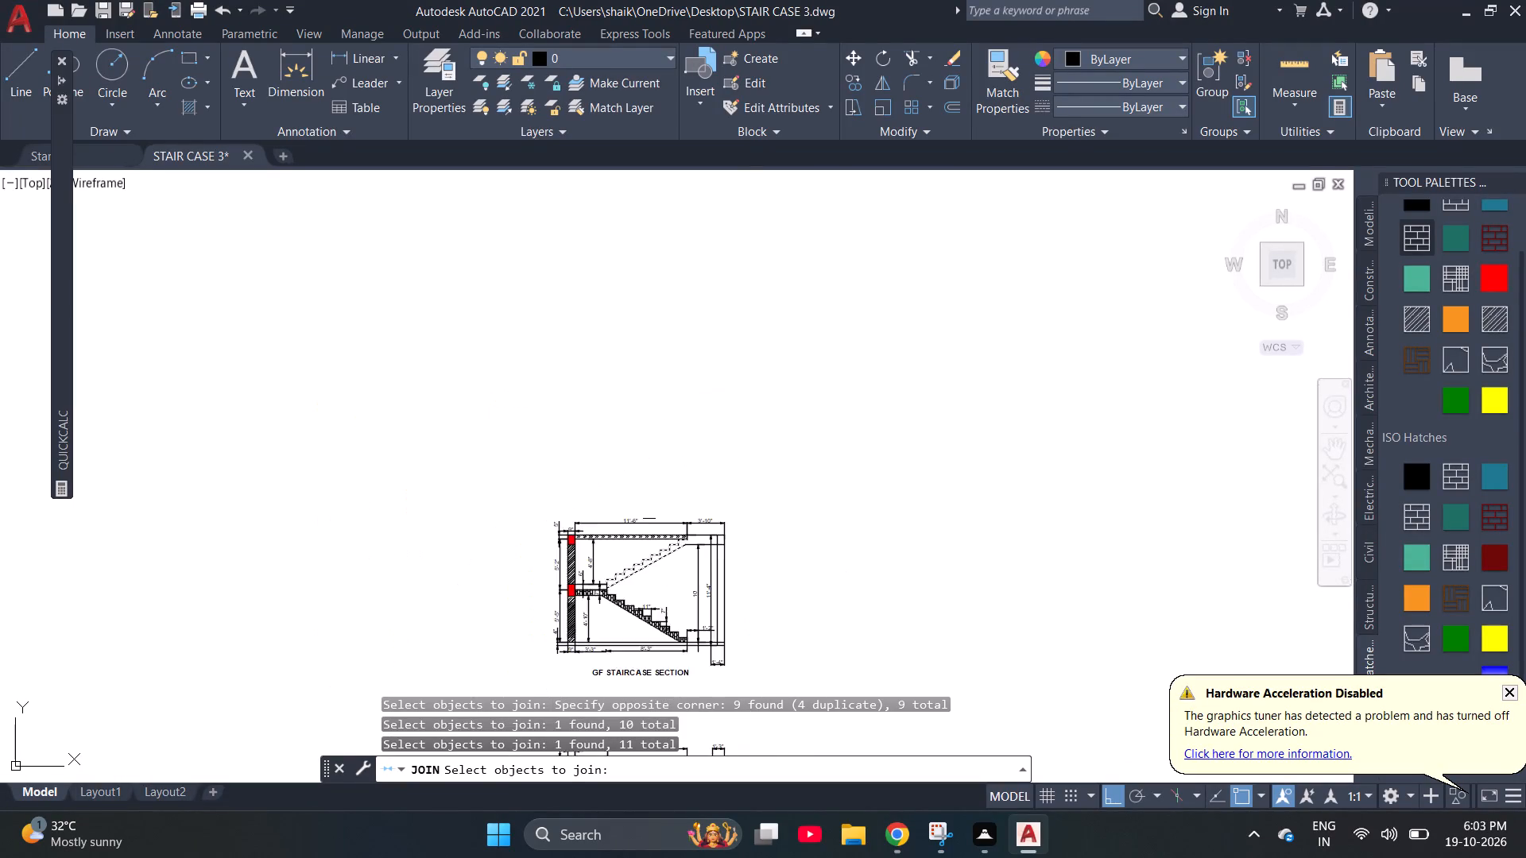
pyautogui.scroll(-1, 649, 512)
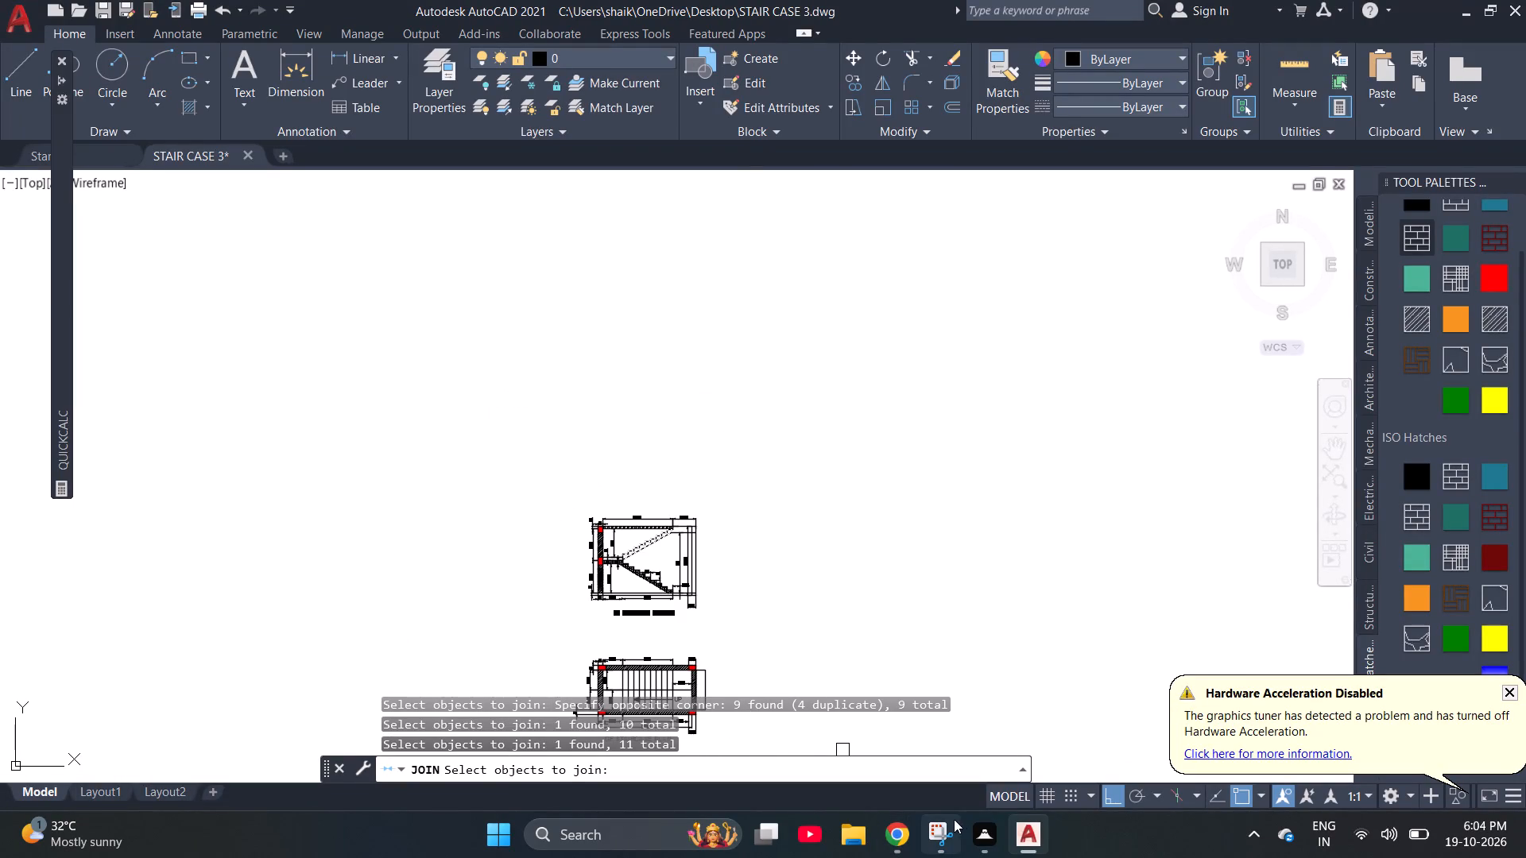
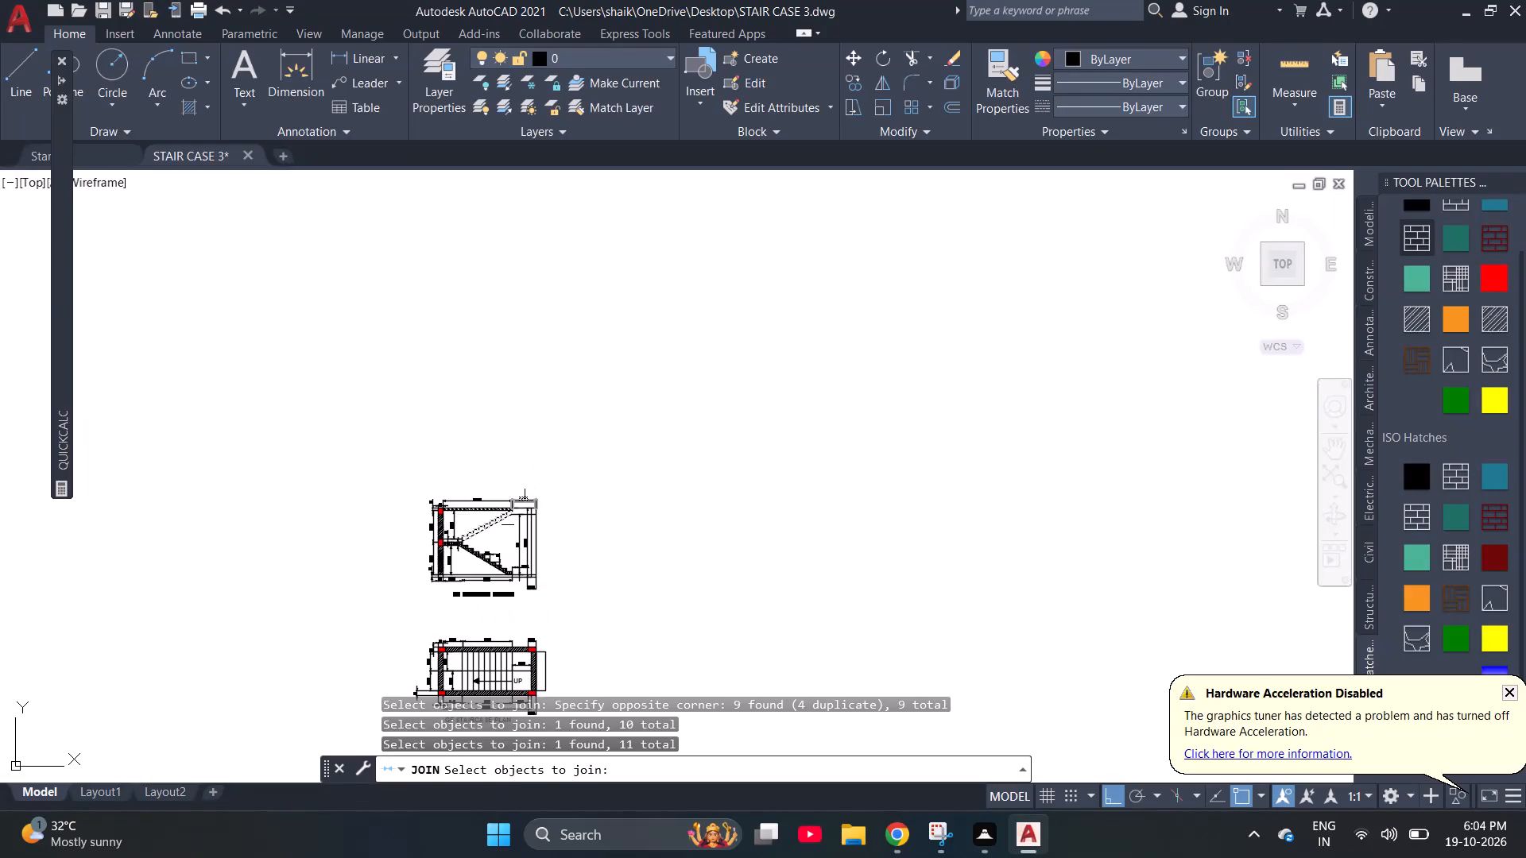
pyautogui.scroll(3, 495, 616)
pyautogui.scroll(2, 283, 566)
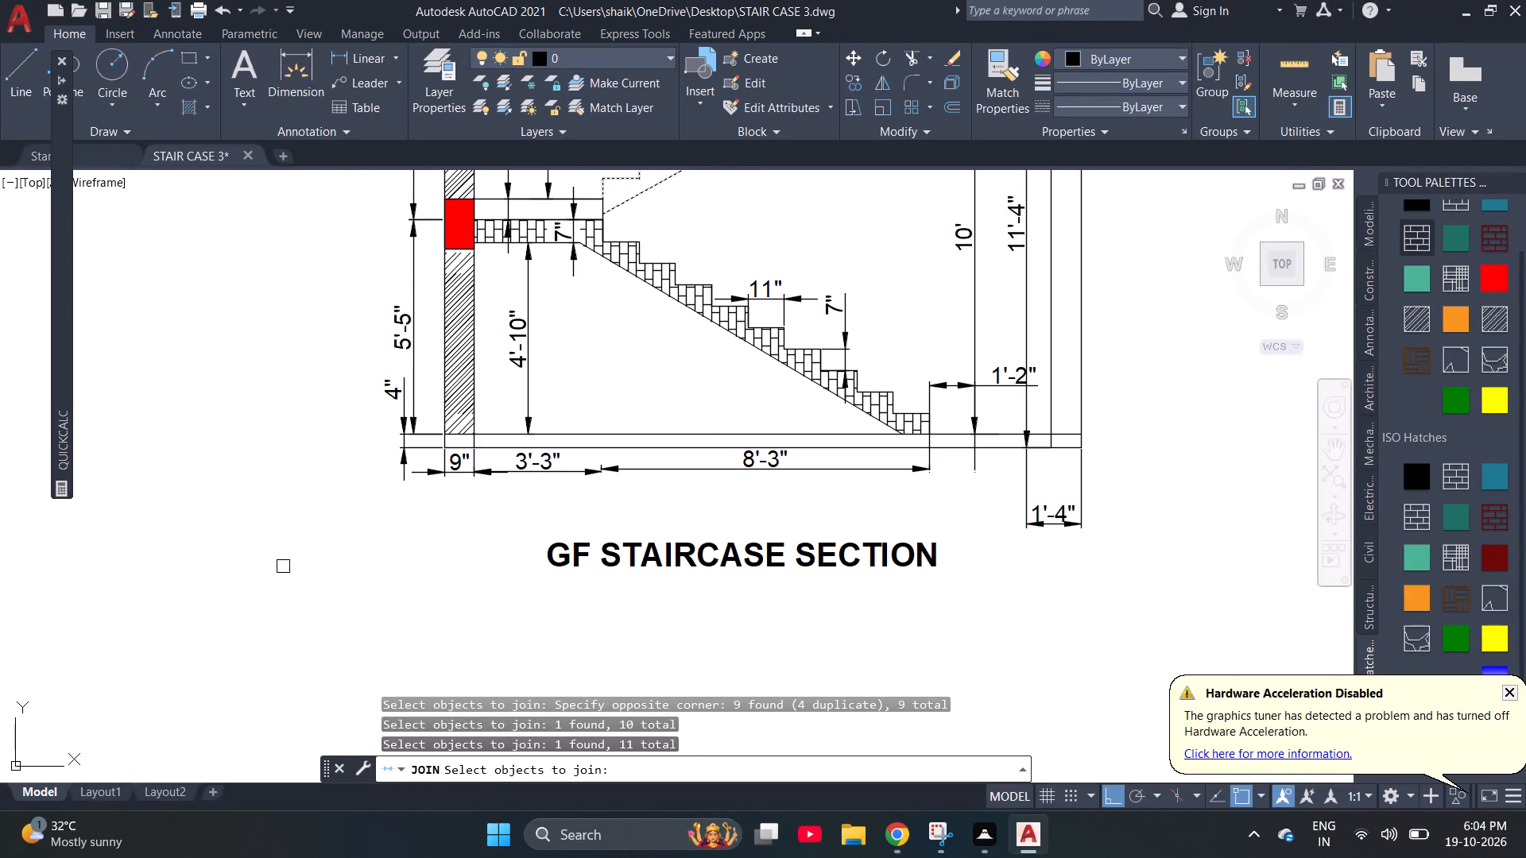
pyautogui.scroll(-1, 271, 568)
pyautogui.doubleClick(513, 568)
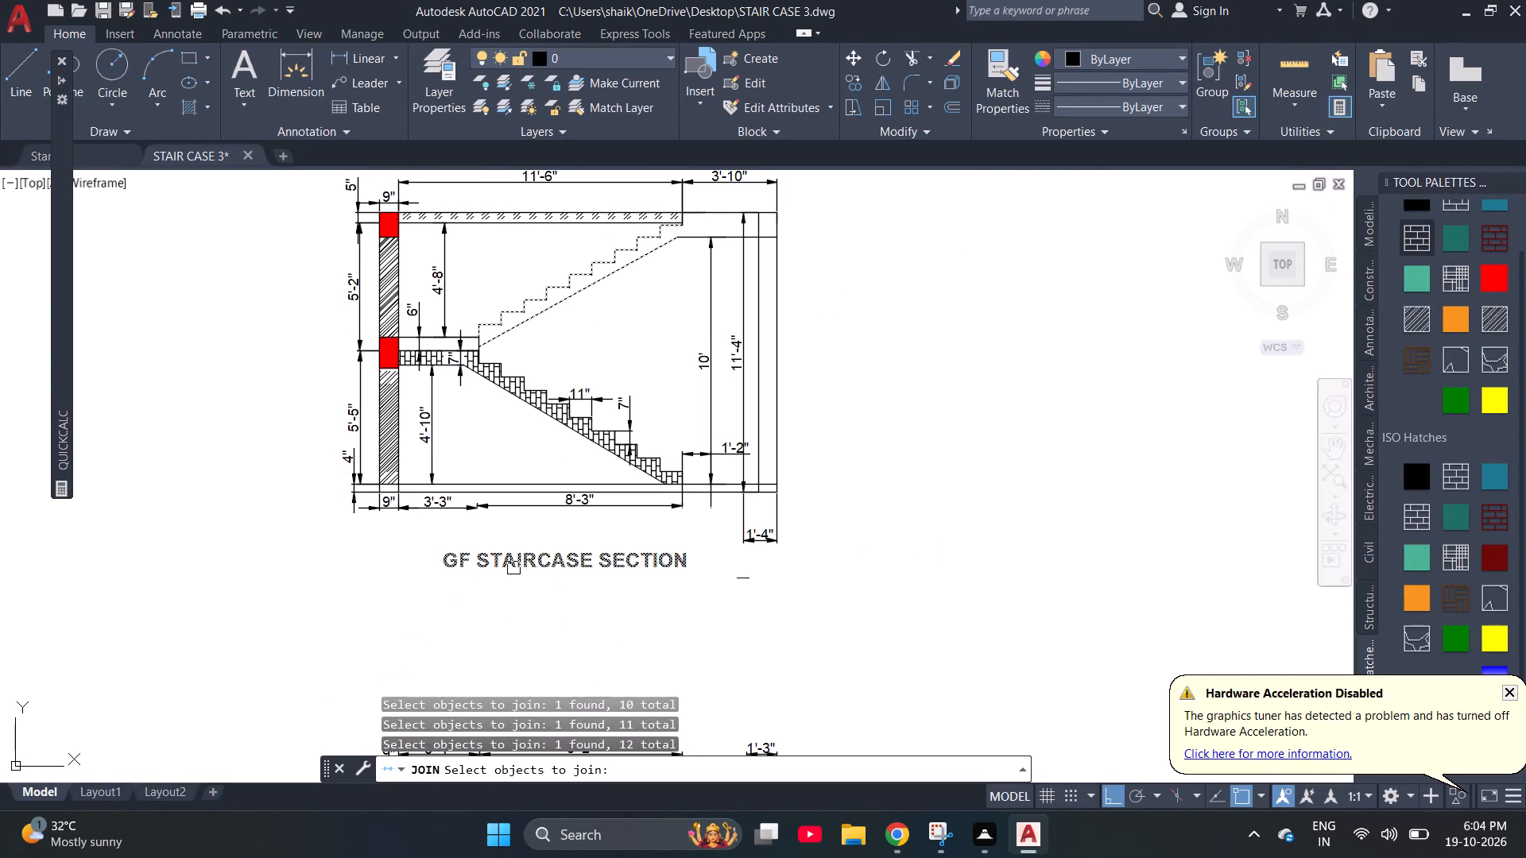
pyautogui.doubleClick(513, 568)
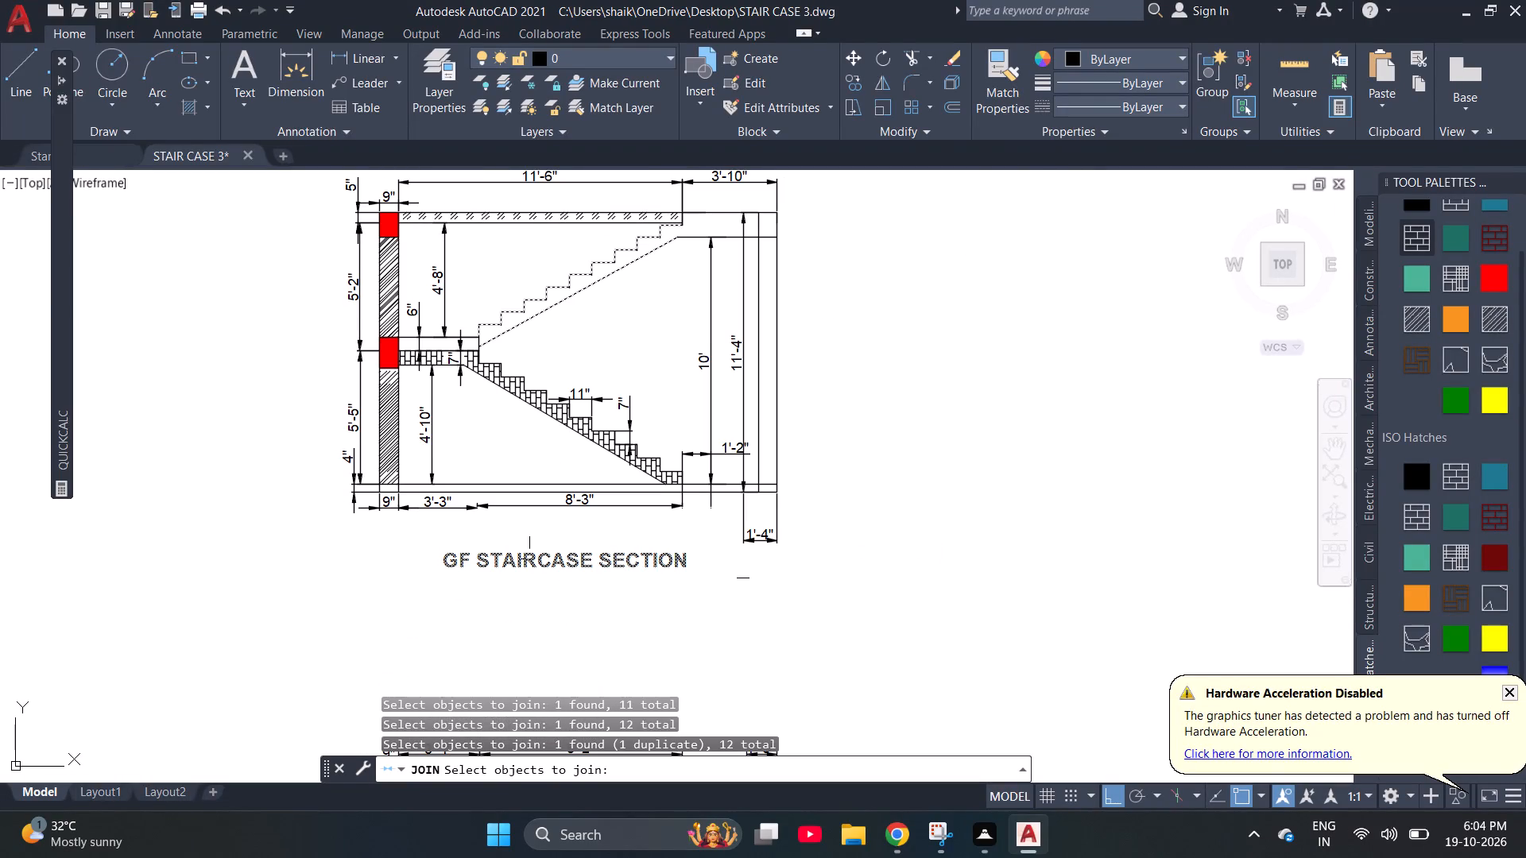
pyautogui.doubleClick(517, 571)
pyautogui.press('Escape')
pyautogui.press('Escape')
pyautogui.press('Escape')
# Set the text height of the GF STAIRCASE SECTION title to 10".
pyautogui.doubleClick(517, 571)
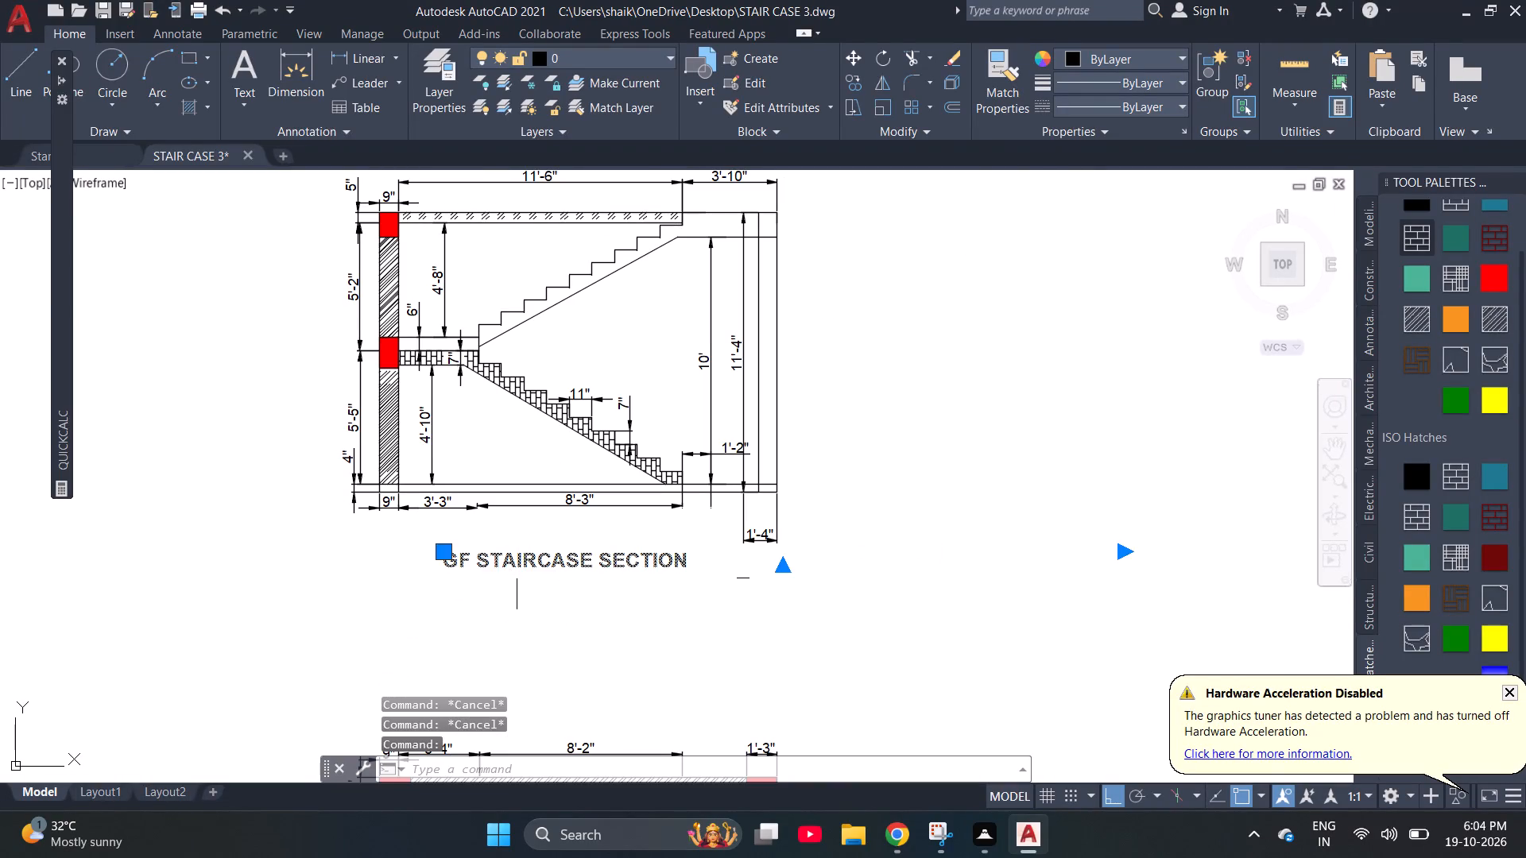
pyautogui.hotkey('ctrl', 'a')
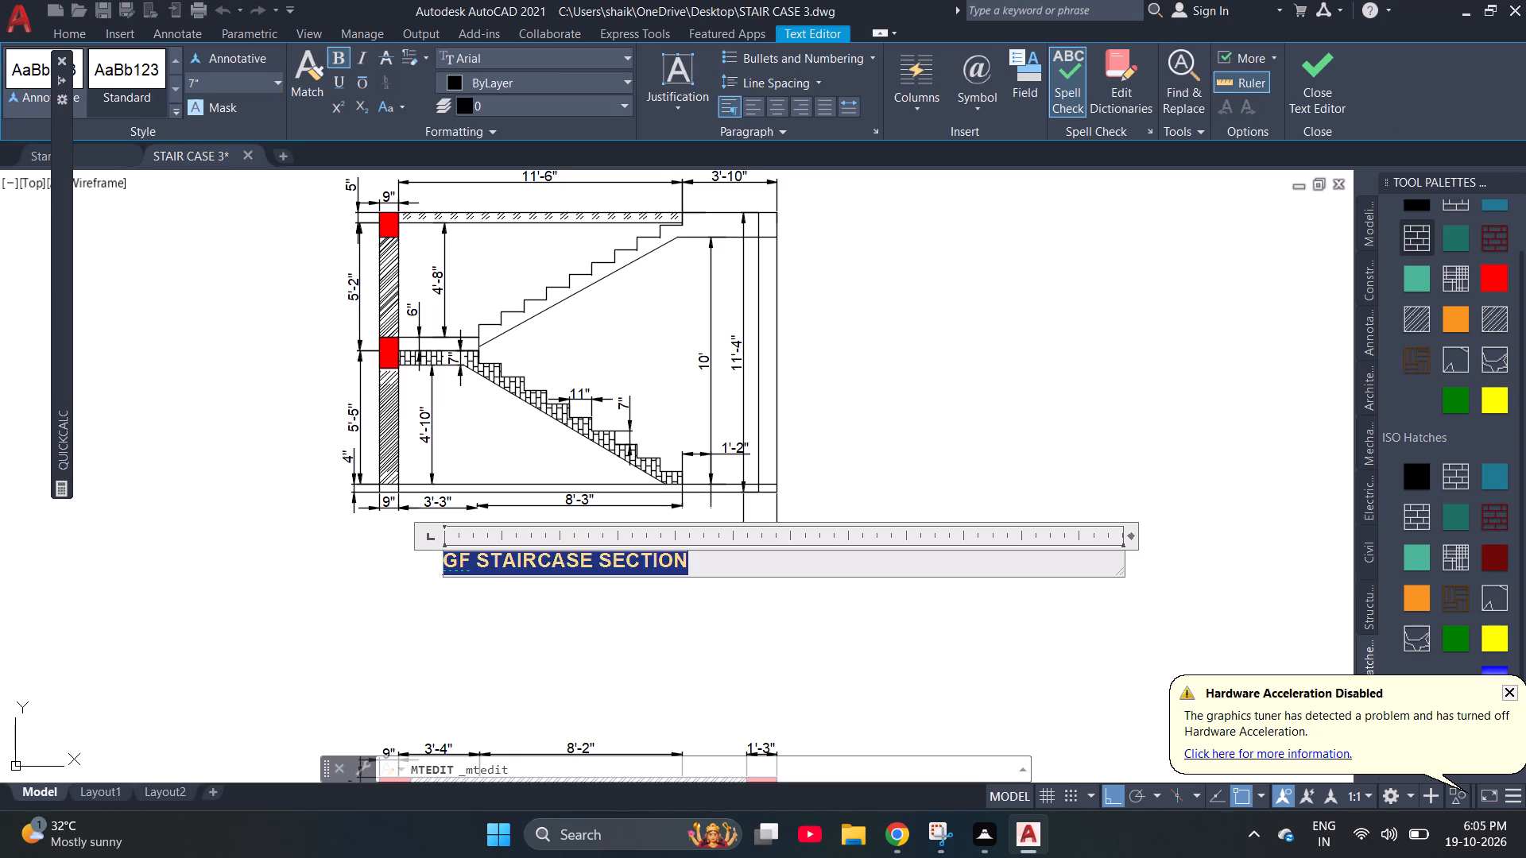
pyautogui.click(190, 79)
pyautogui.write('10')
pyautogui.hotkey('shift', '"')
pyautogui.press('Return')
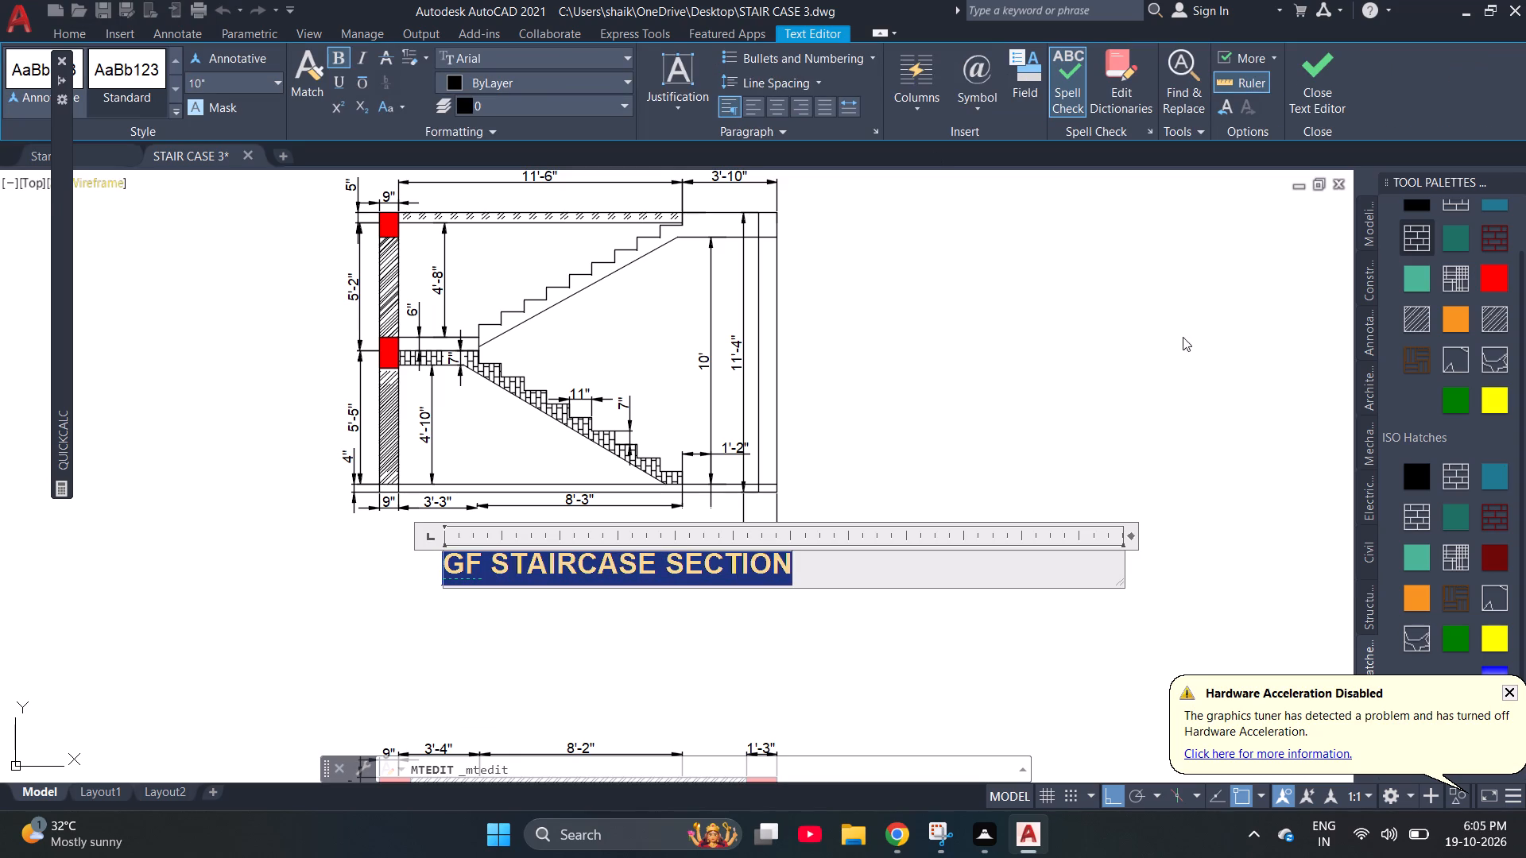
pyautogui.click(1042, 647)
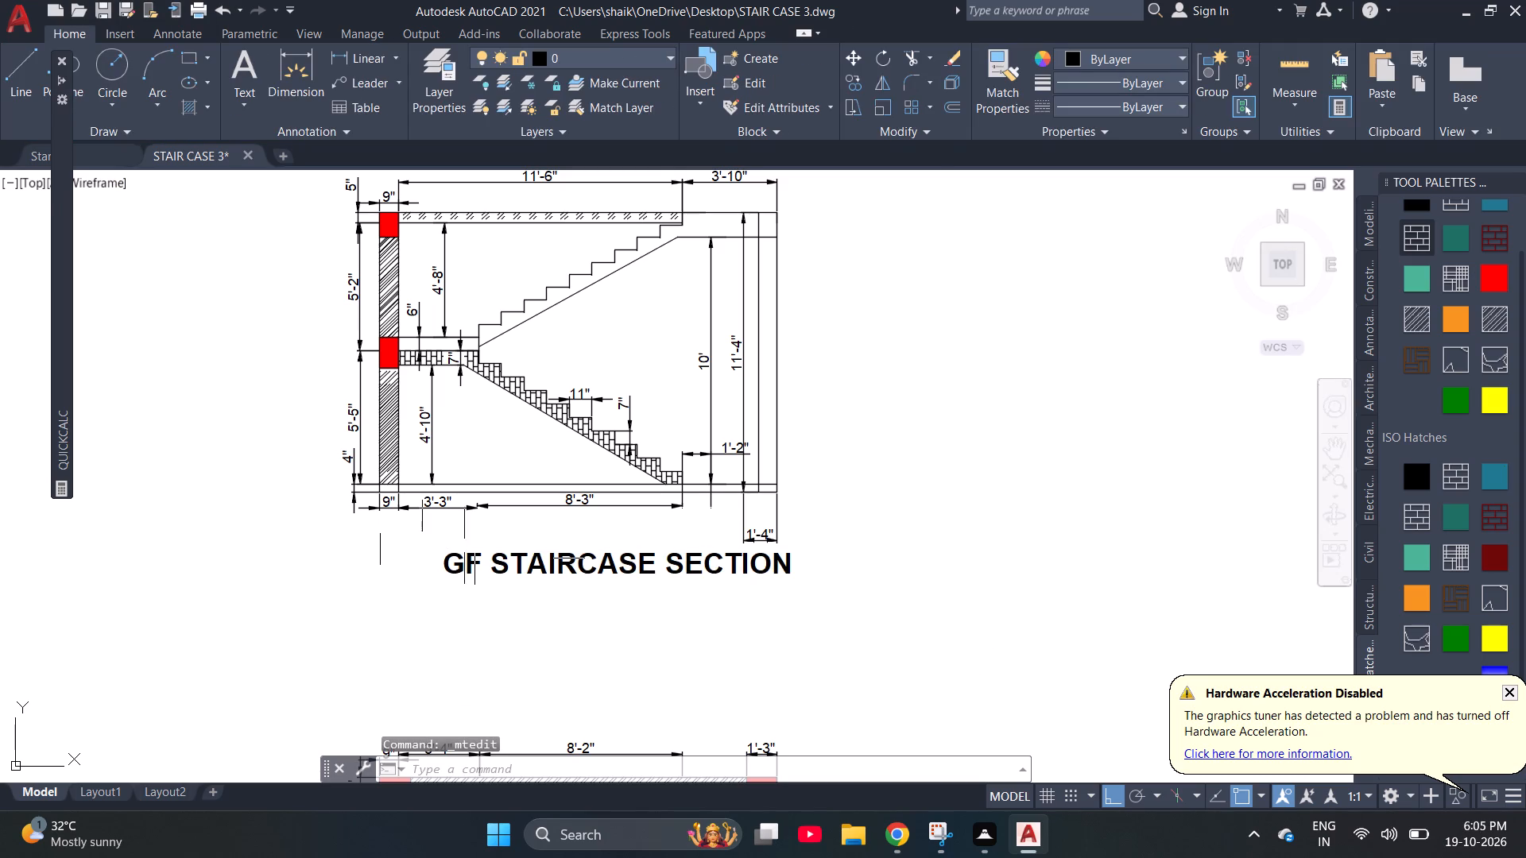
# Move the enlarged section title horizontally to the left so that it starts beneath the inner face of the 9" wall.
pyautogui.click(464, 550)
pyautogui.click(432, 554)
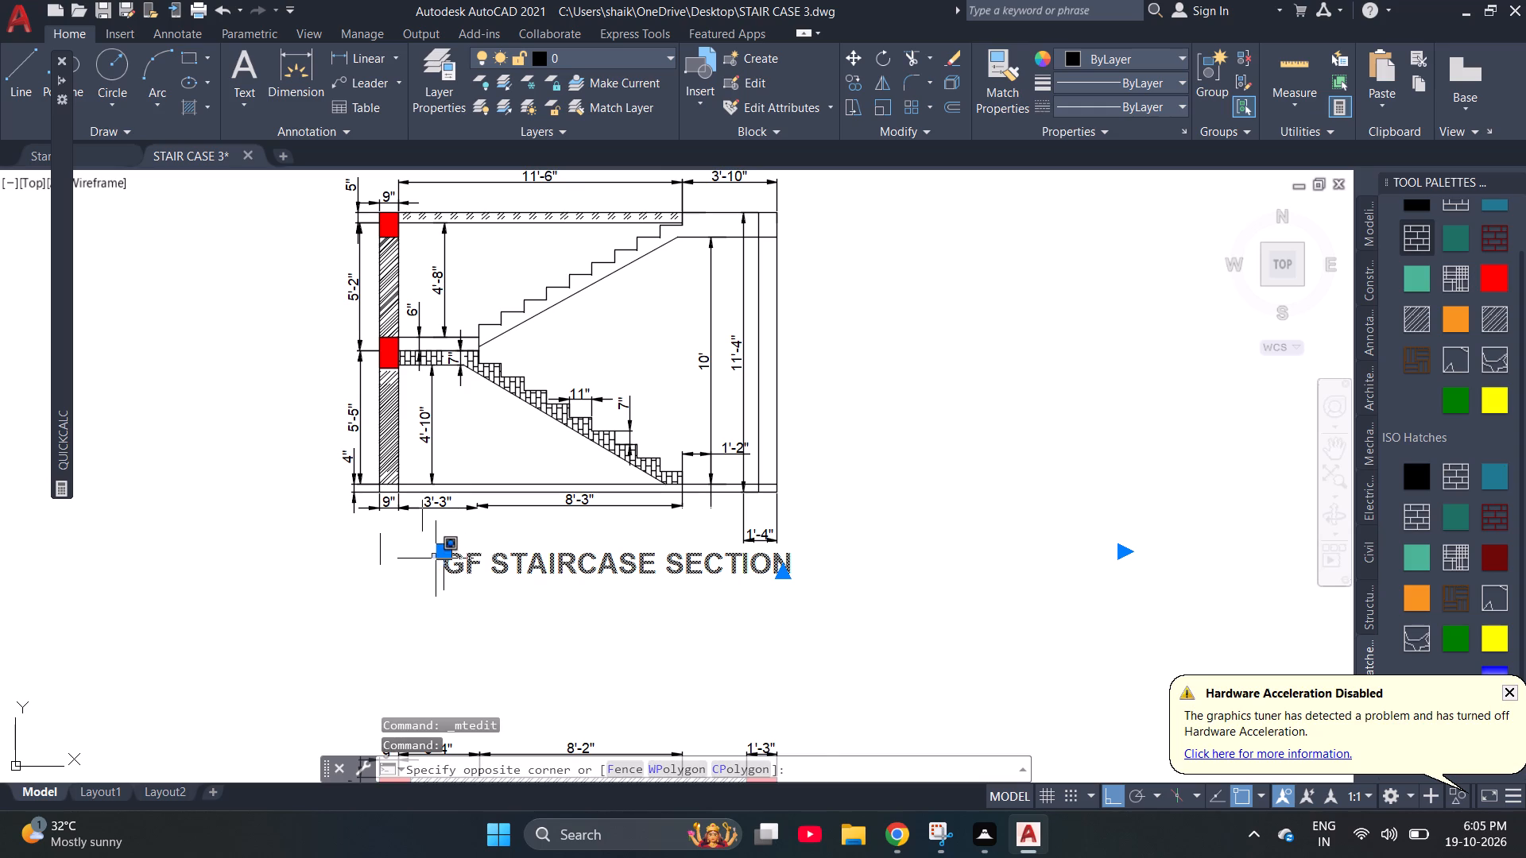
pyautogui.click(442, 557)
pyautogui.click(443, 557)
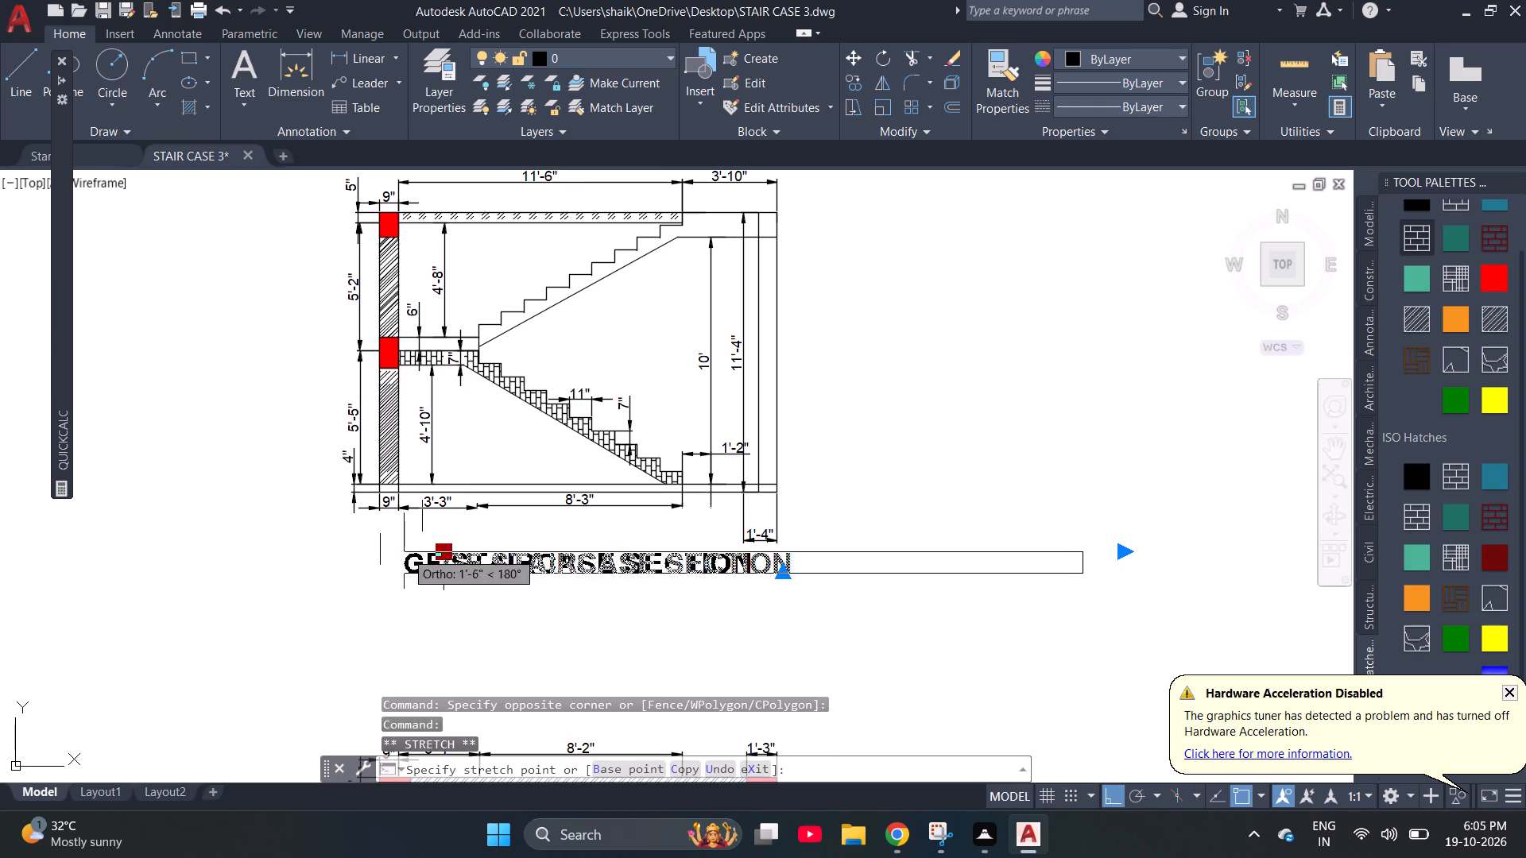
pyautogui.click(397, 539)
pyautogui.press('`')
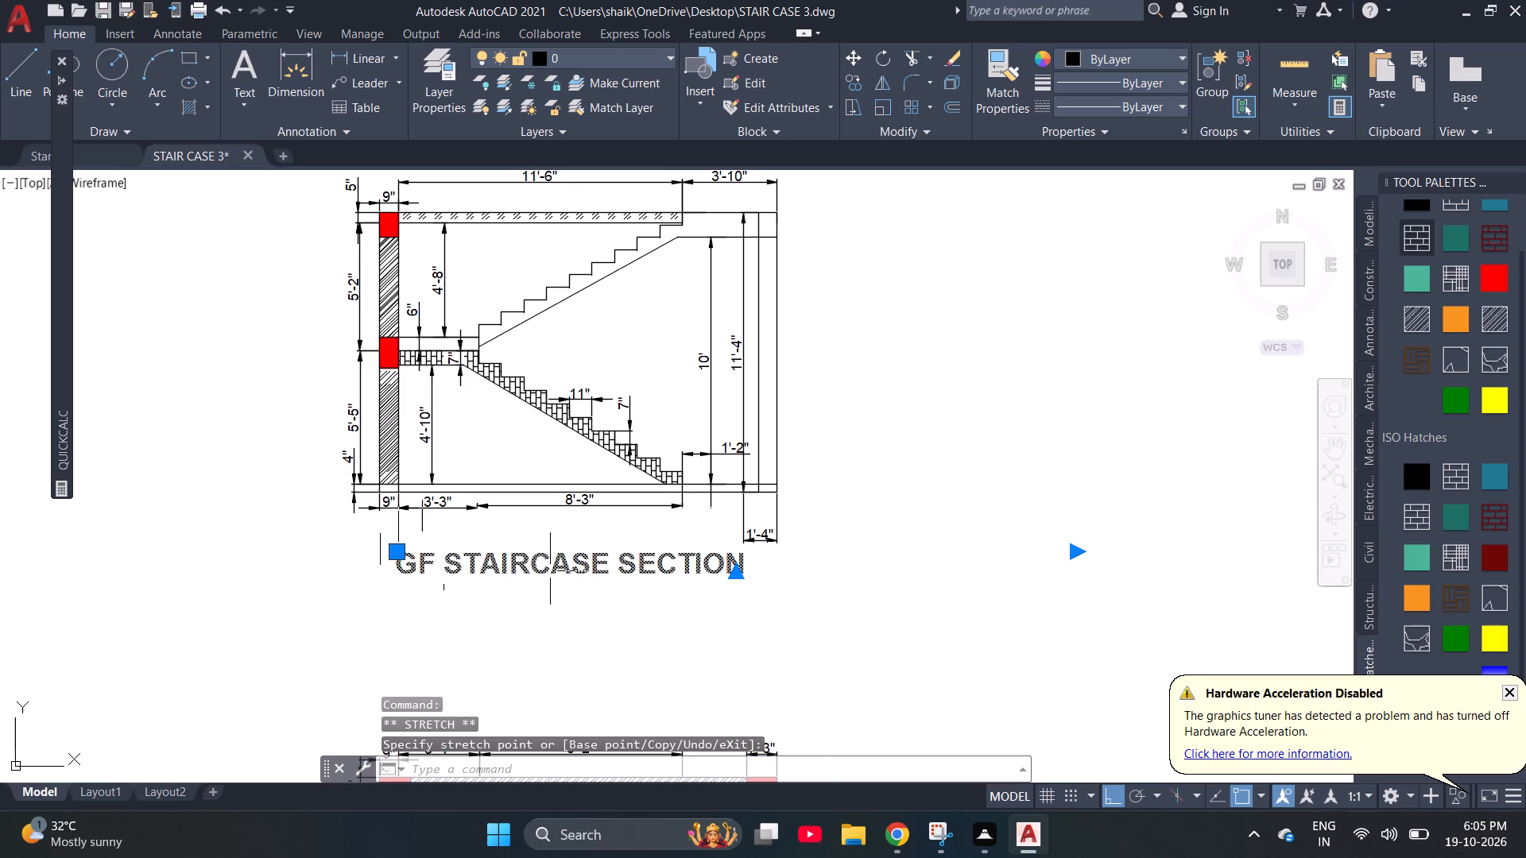
pyautogui.press('Escape')
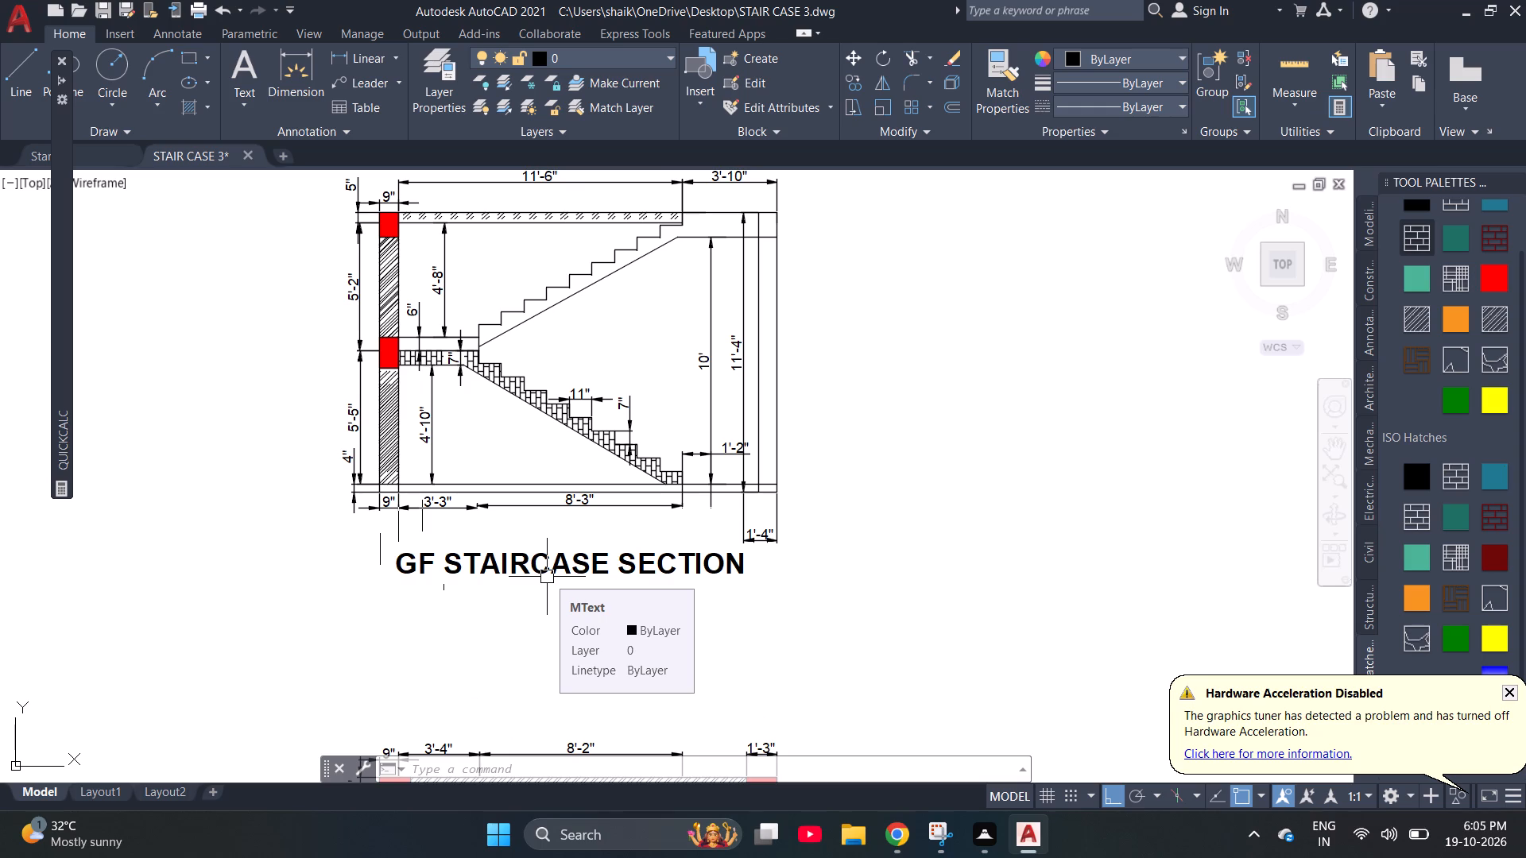
# Add a horizontal dimension just above the top slab, from its outer right end to the 11'-4" dimension line.
pyautogui.scroll(2, 378, 553)
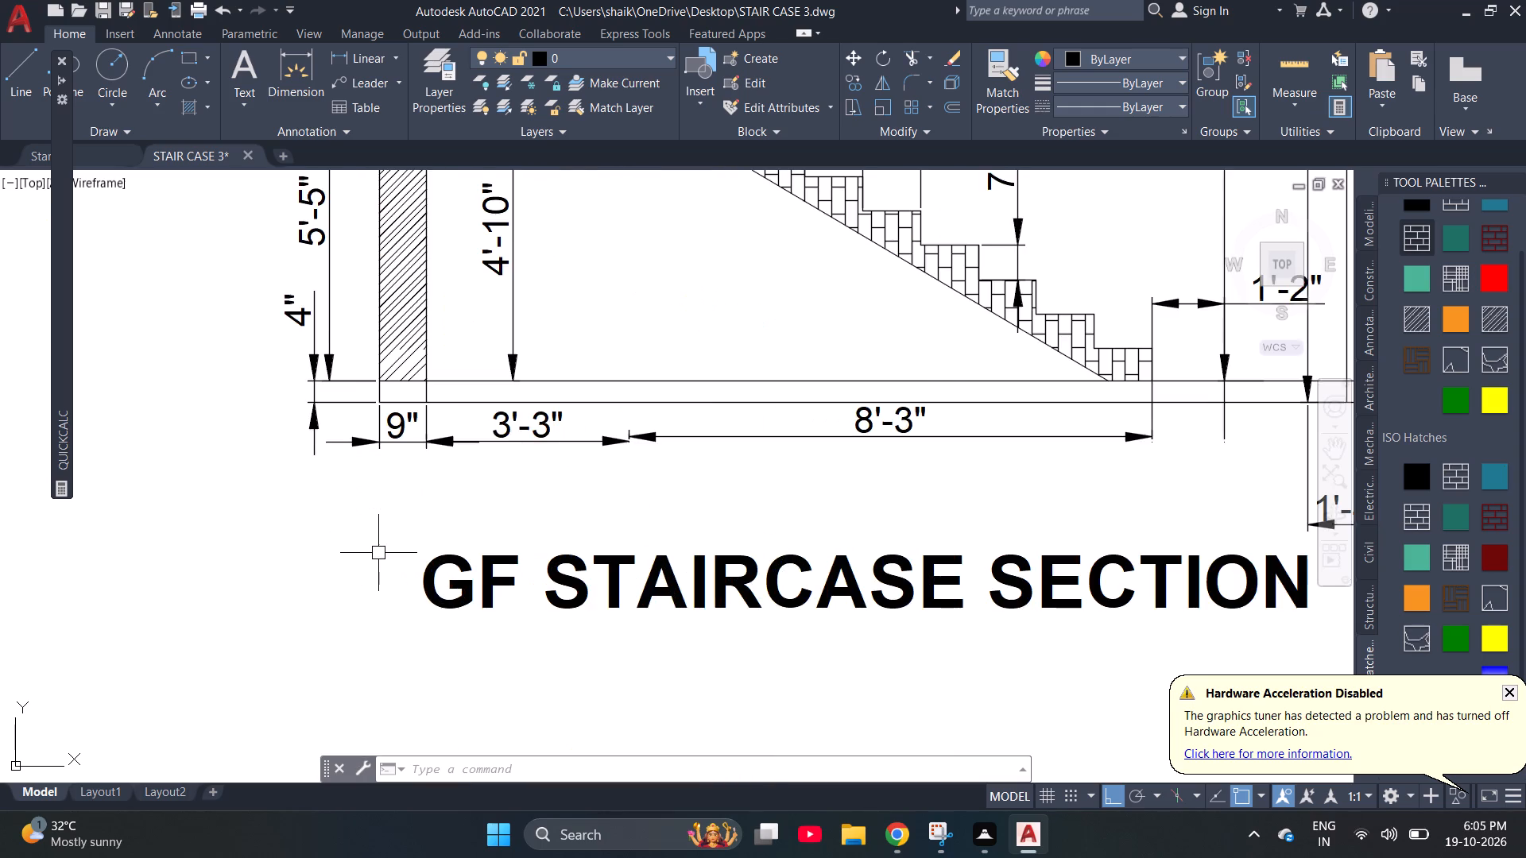
pyautogui.scroll(-2, 378, 553)
pyautogui.press('Escape')
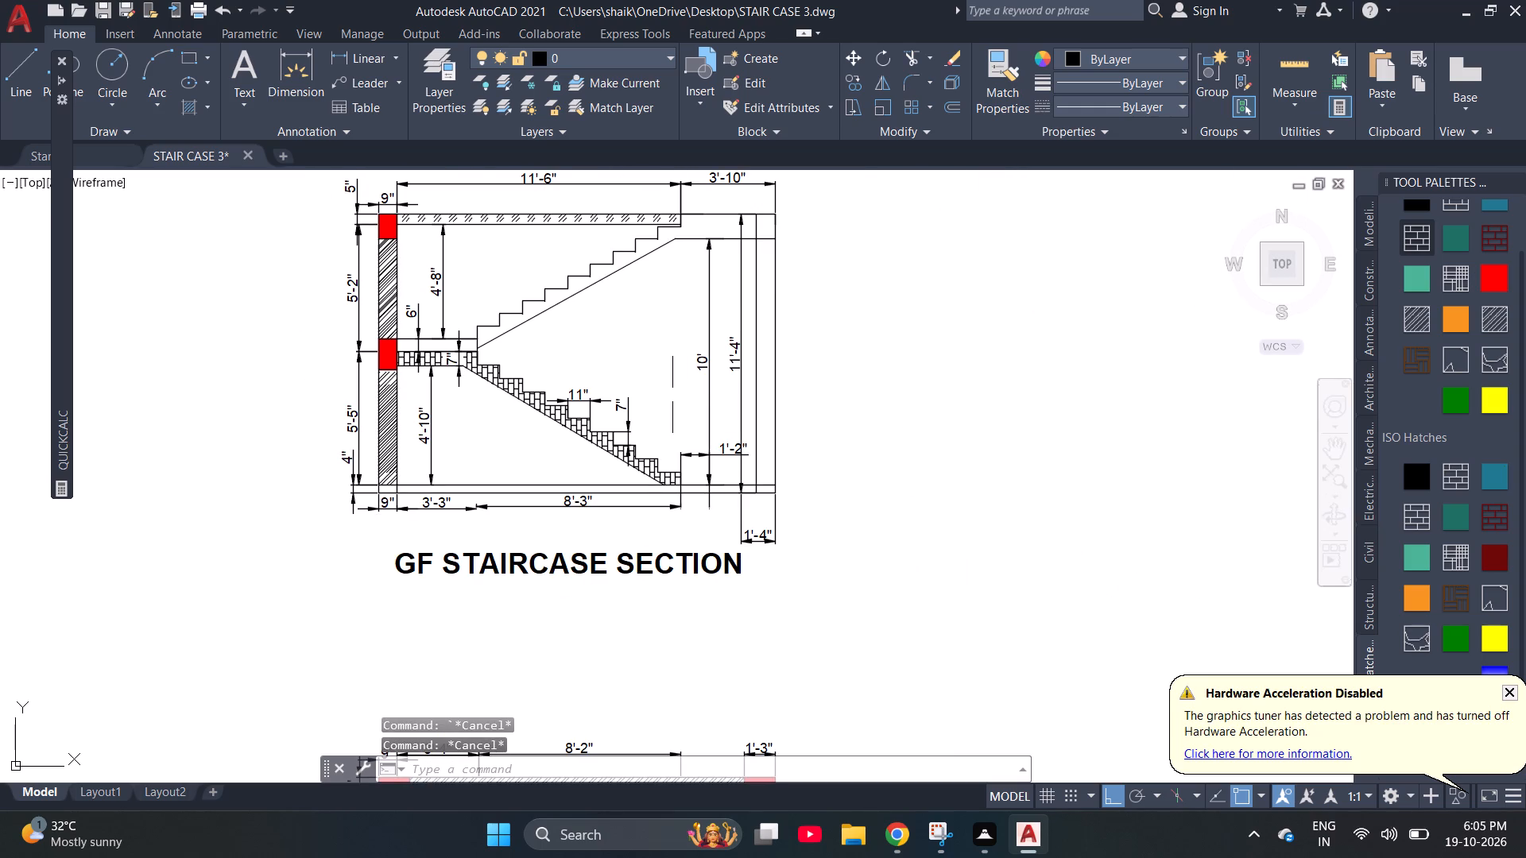
pyautogui.scroll(-1, 706, 348)
pyautogui.scroll(2, 670, 153)
pyautogui.scroll(2, 655, 232)
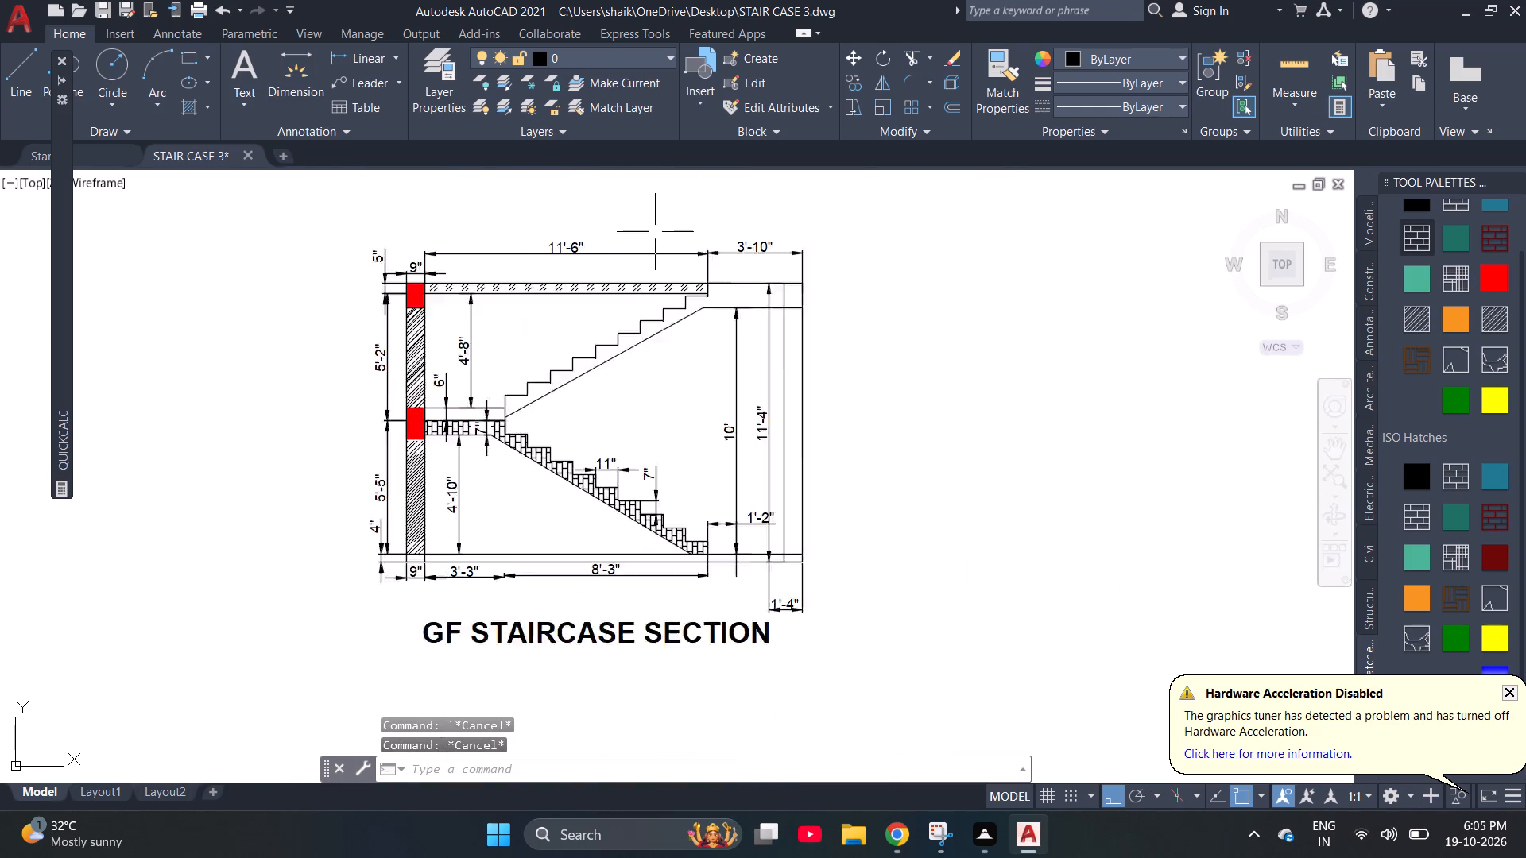
pyautogui.scroll(2, 676, 253)
pyautogui.scroll(-1, 560, 435)
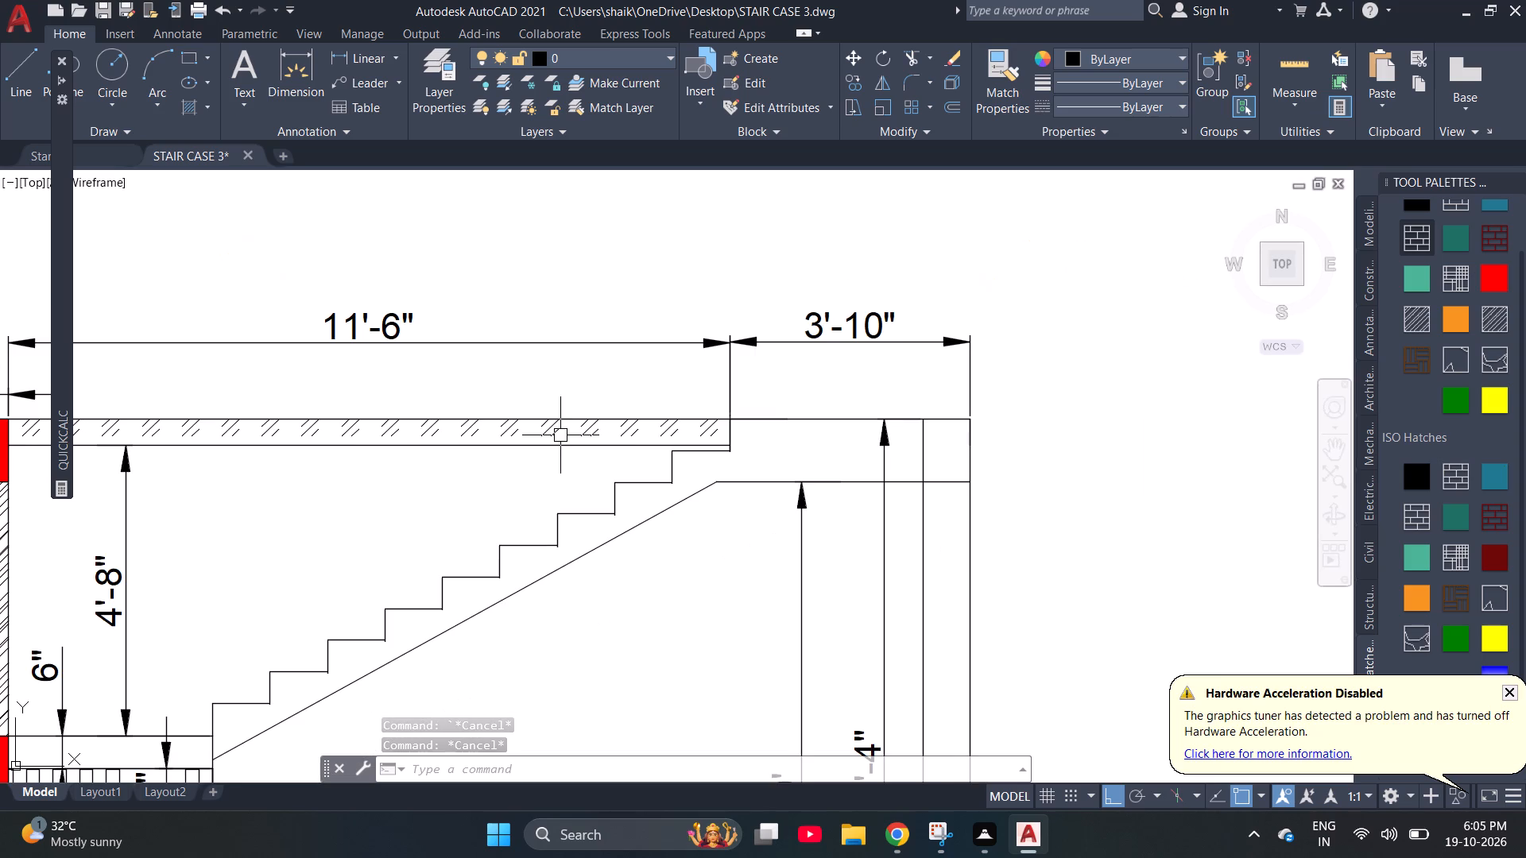
pyautogui.press('Escape')
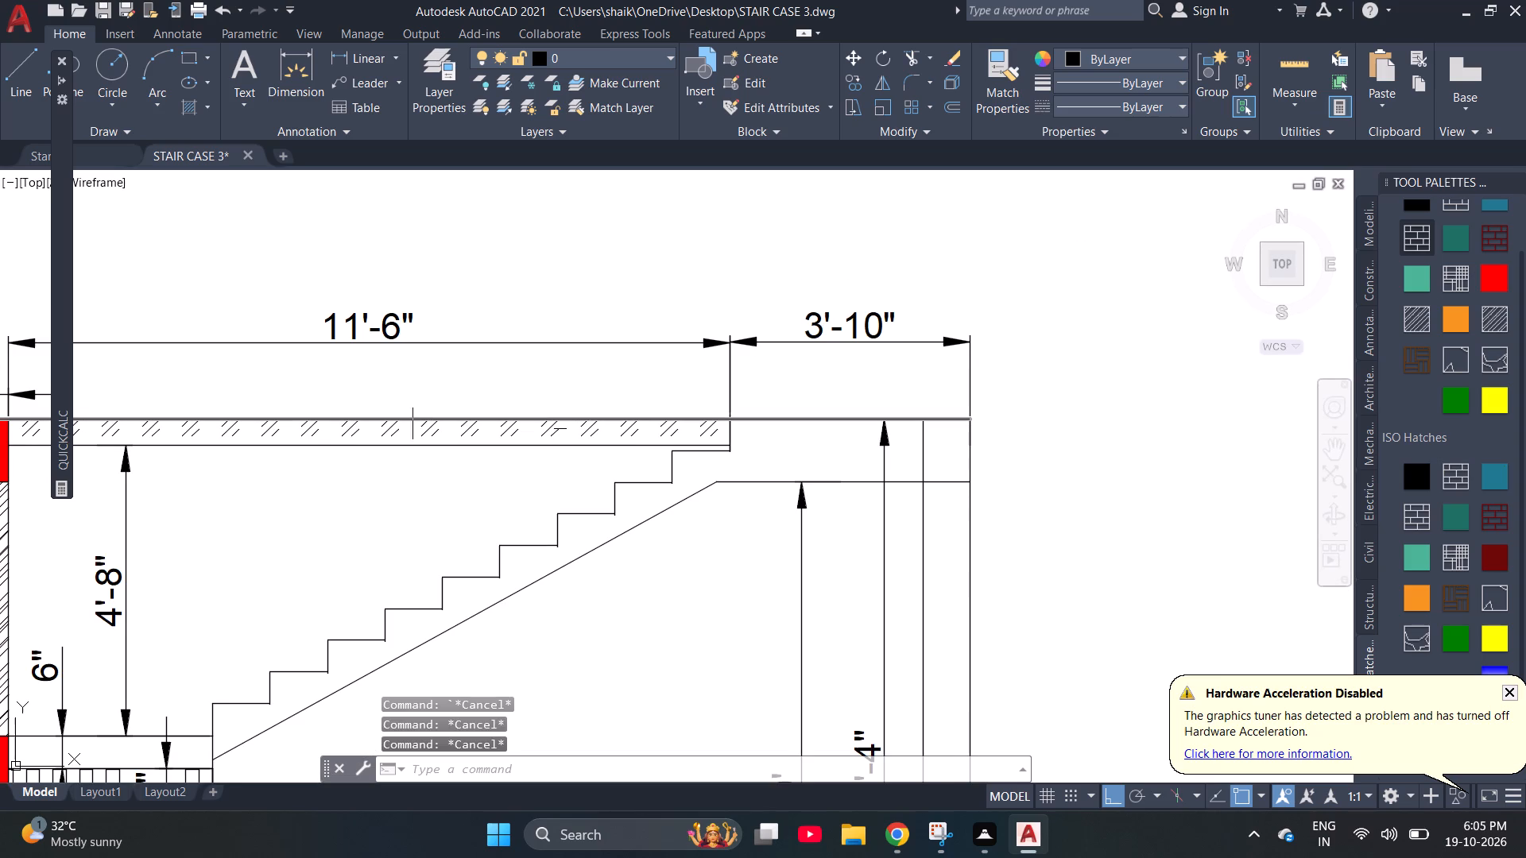
pyautogui.click(305, 63)
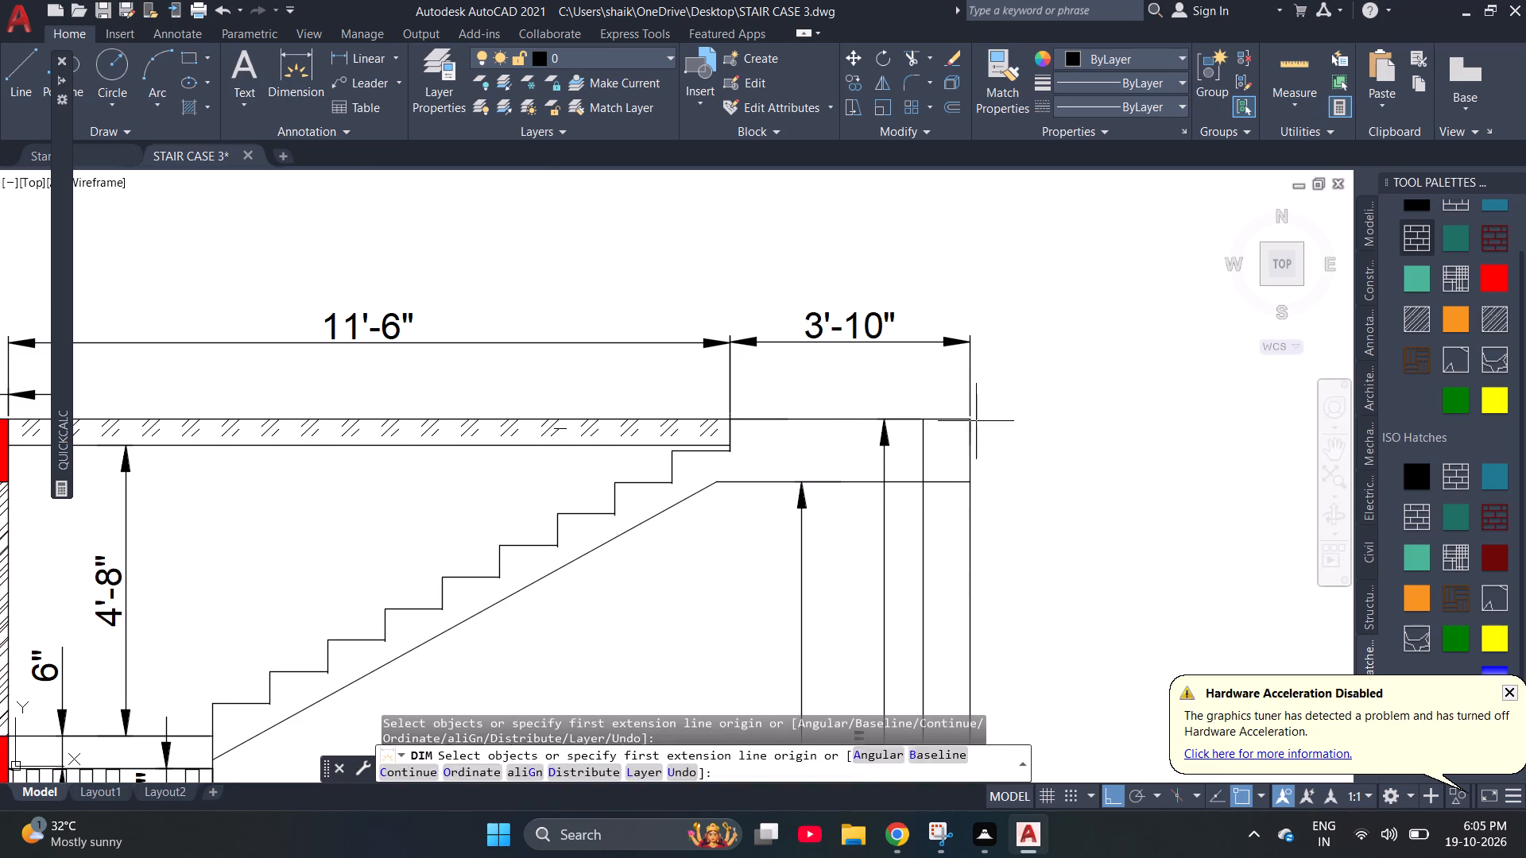
pyautogui.click(976, 423)
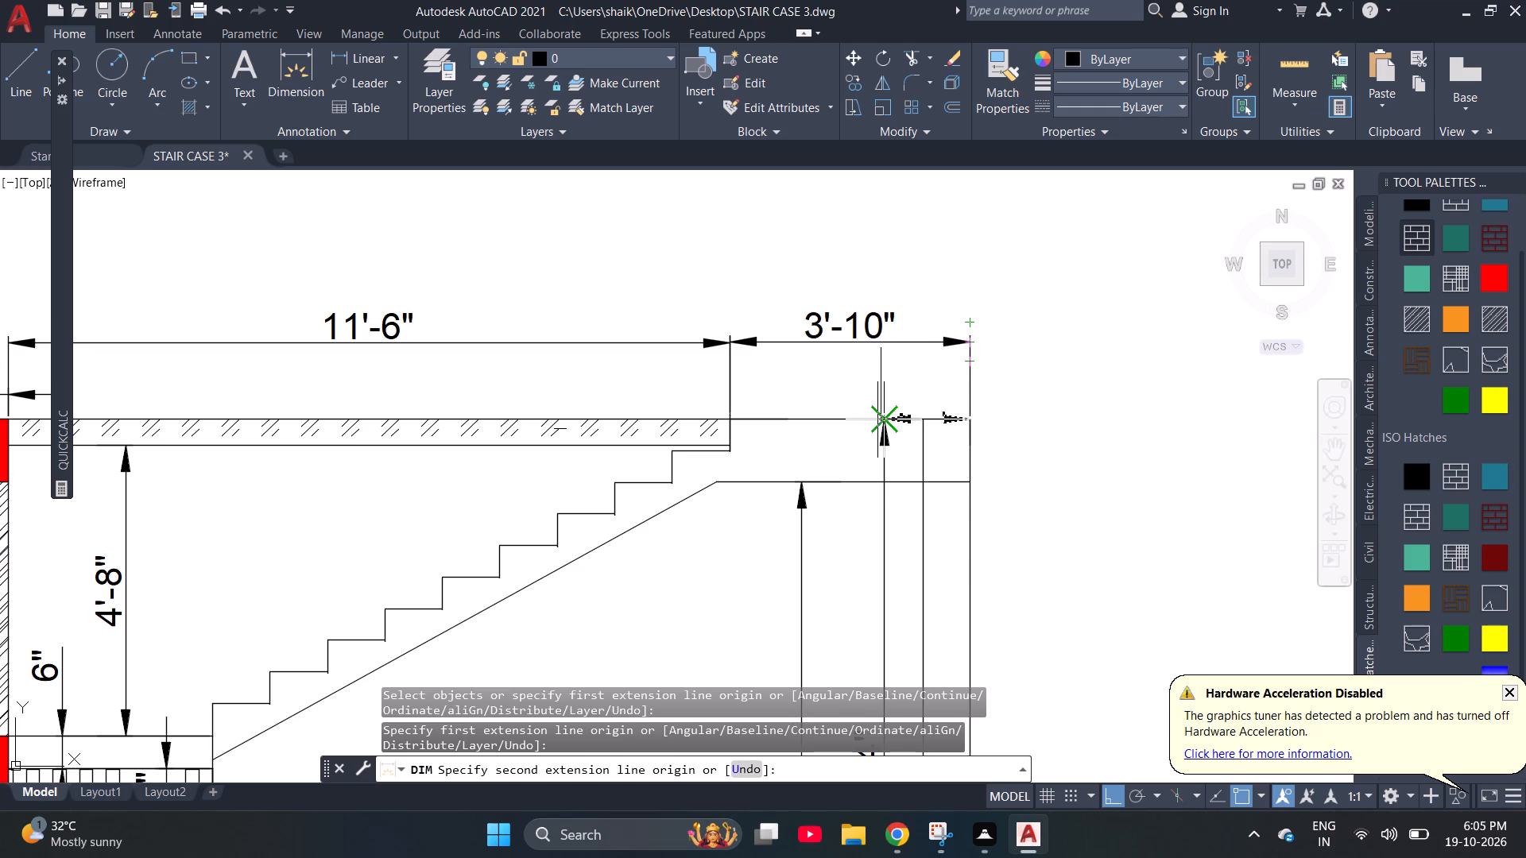
pyautogui.click(885, 417)
pyautogui.click(888, 379)
pyautogui.press('Escape')
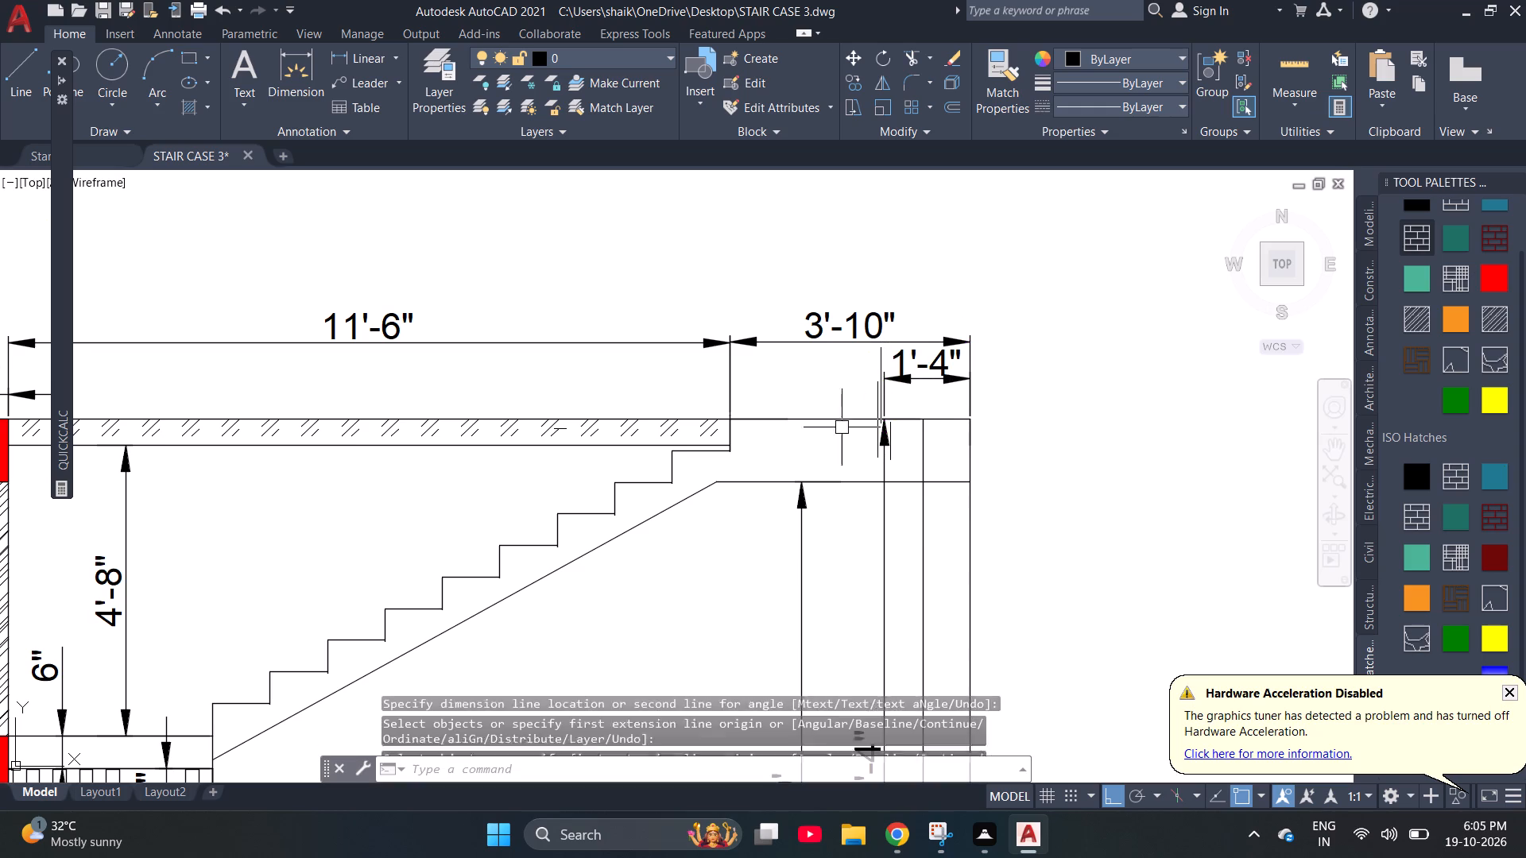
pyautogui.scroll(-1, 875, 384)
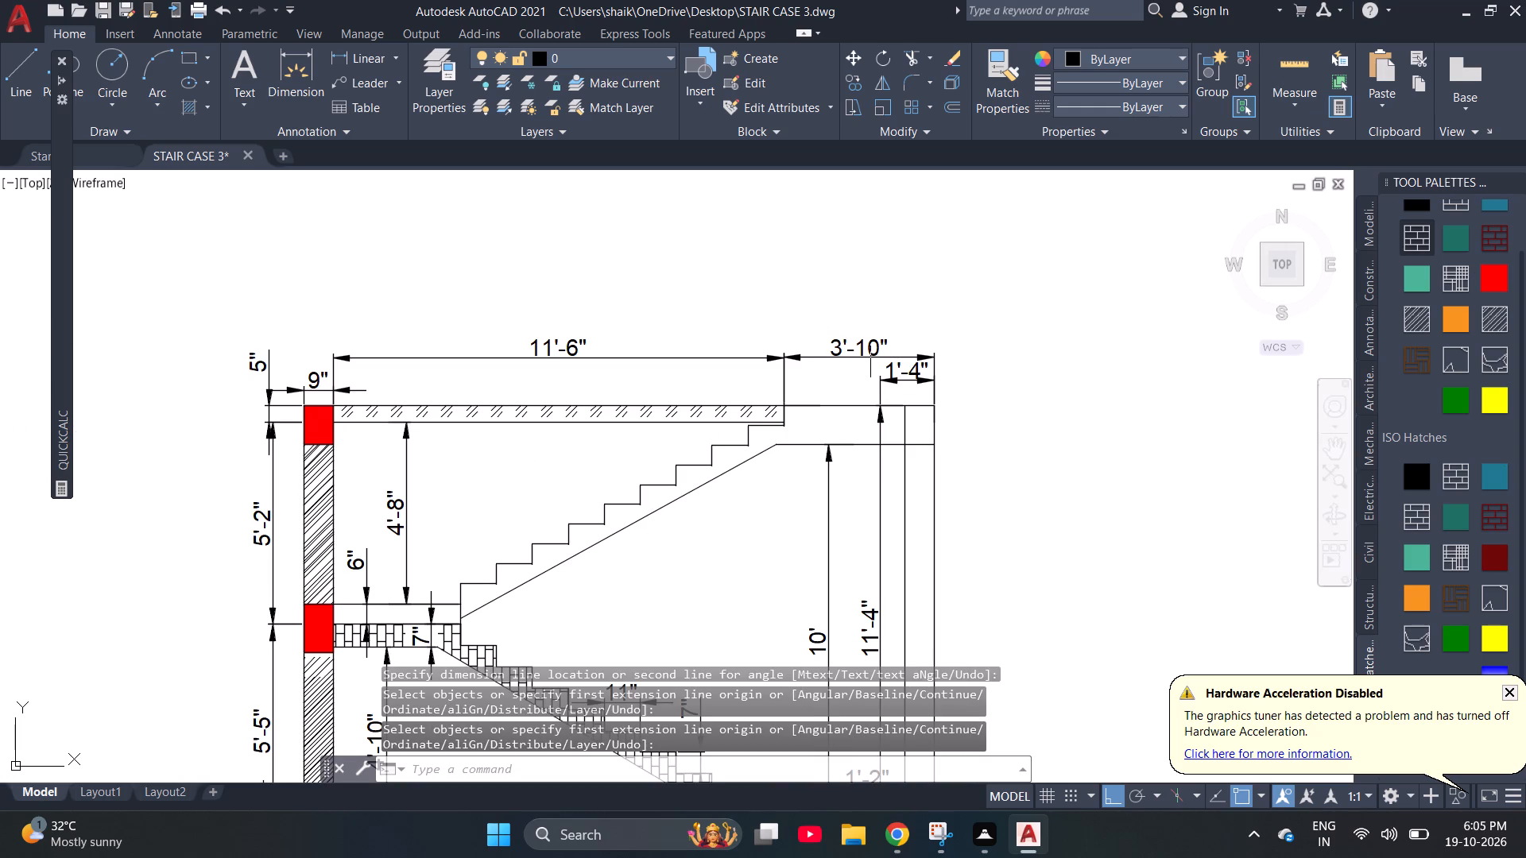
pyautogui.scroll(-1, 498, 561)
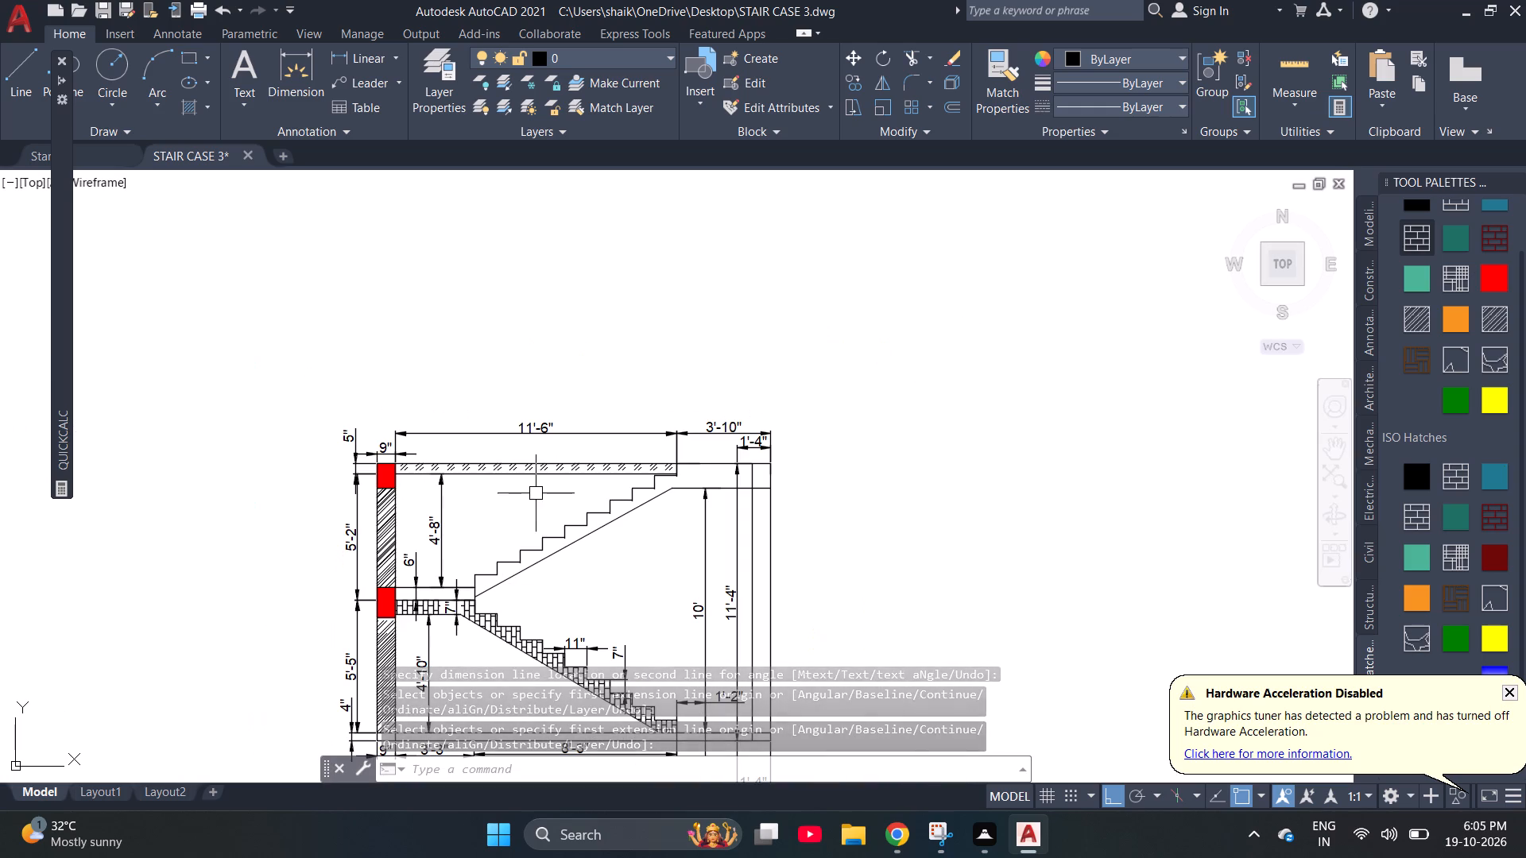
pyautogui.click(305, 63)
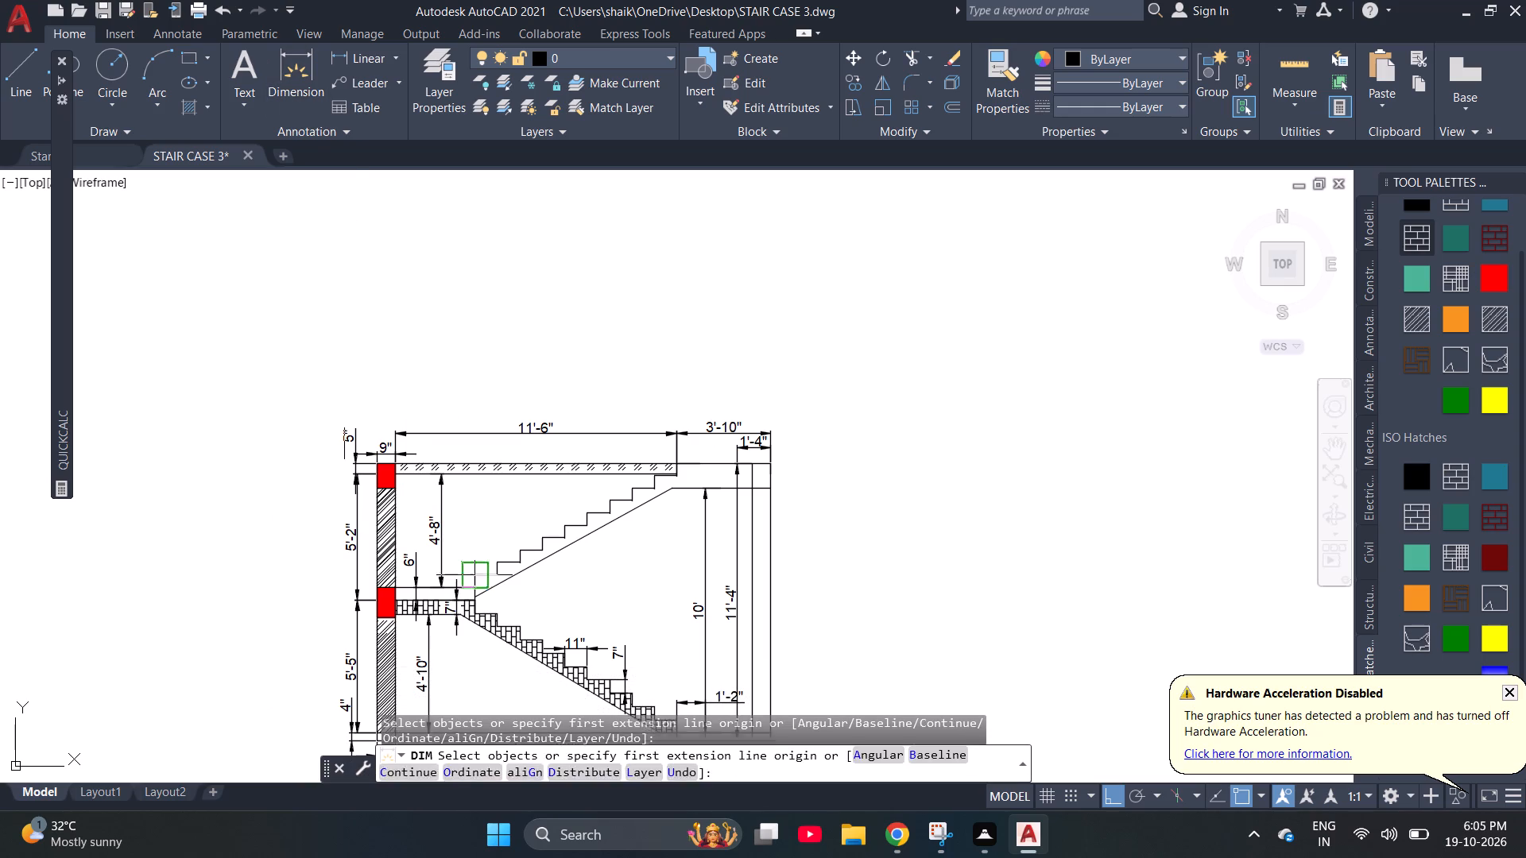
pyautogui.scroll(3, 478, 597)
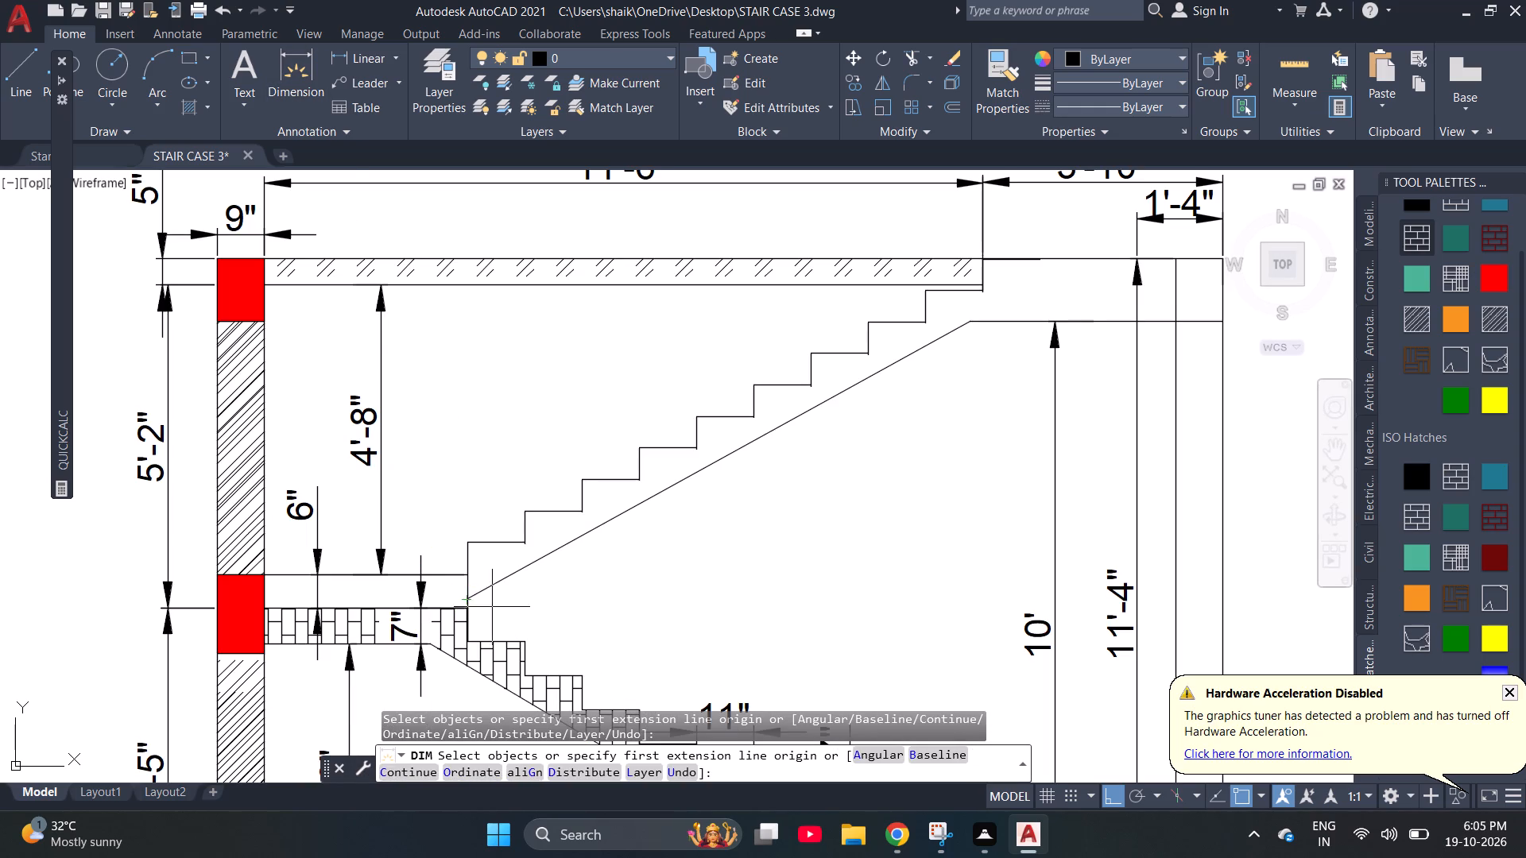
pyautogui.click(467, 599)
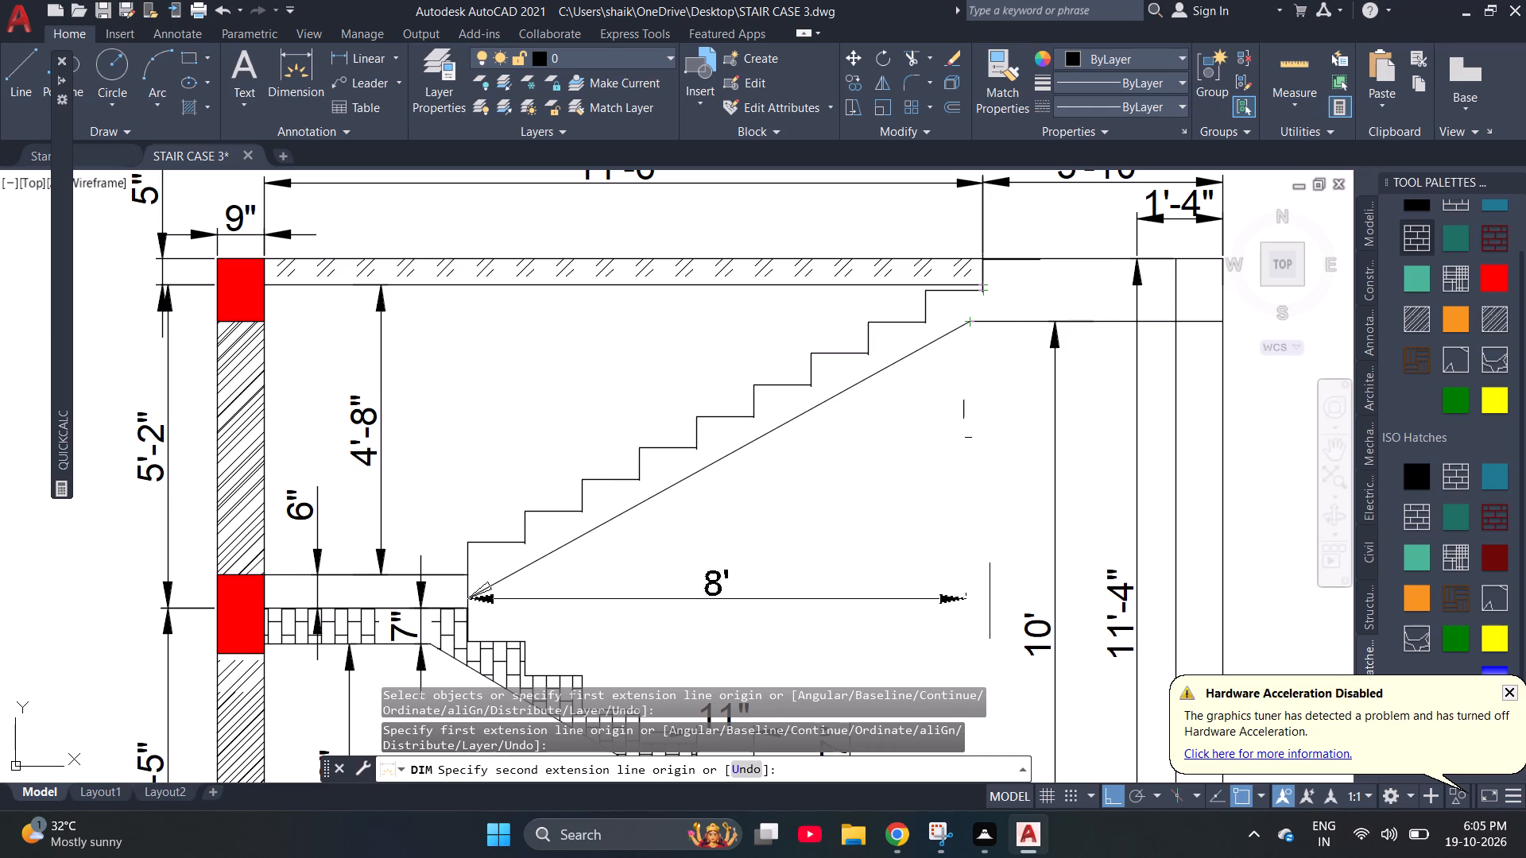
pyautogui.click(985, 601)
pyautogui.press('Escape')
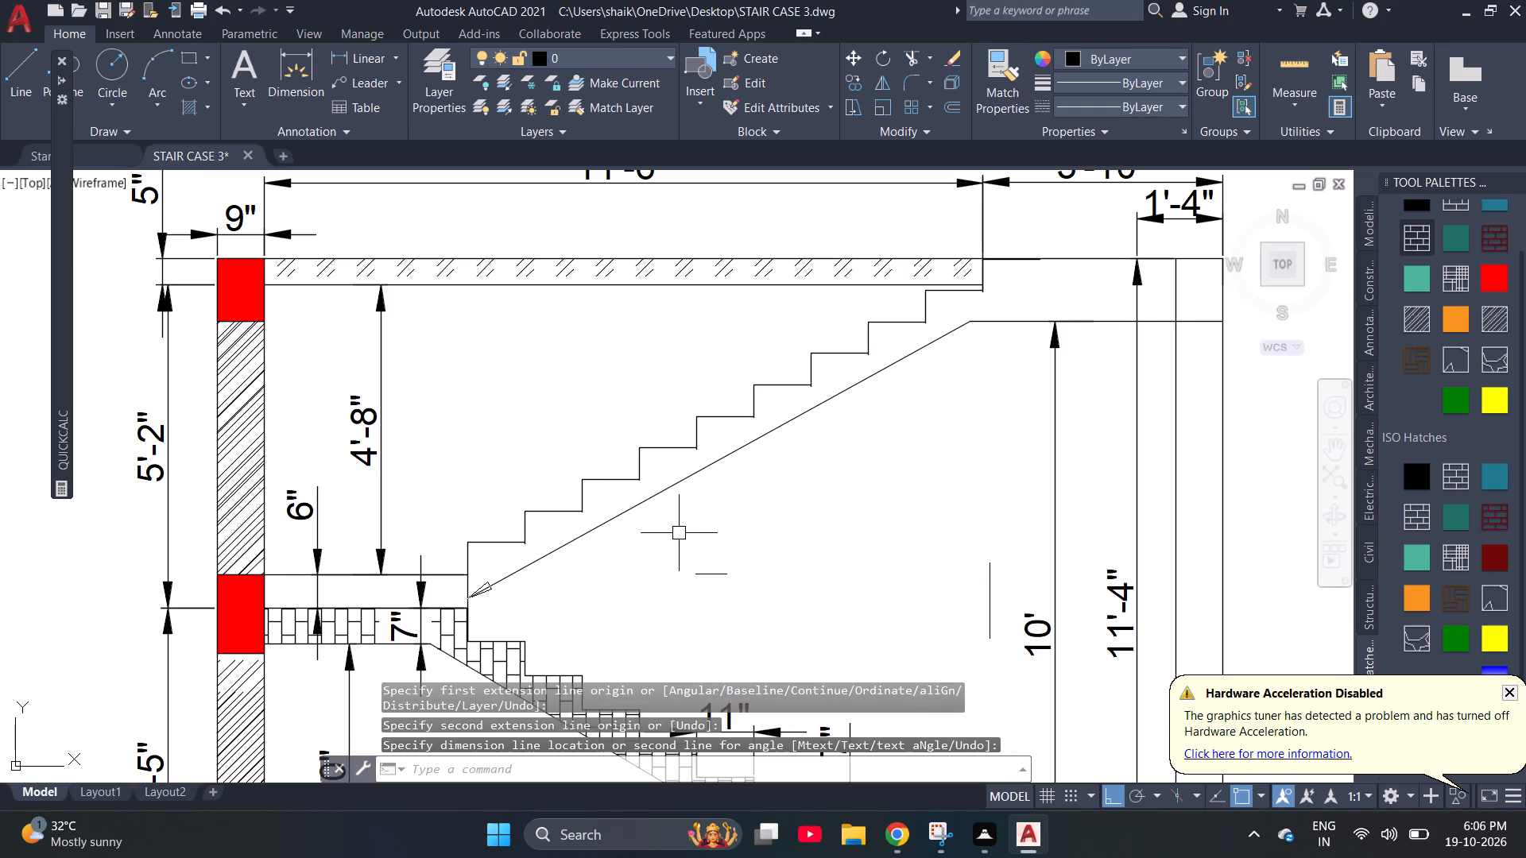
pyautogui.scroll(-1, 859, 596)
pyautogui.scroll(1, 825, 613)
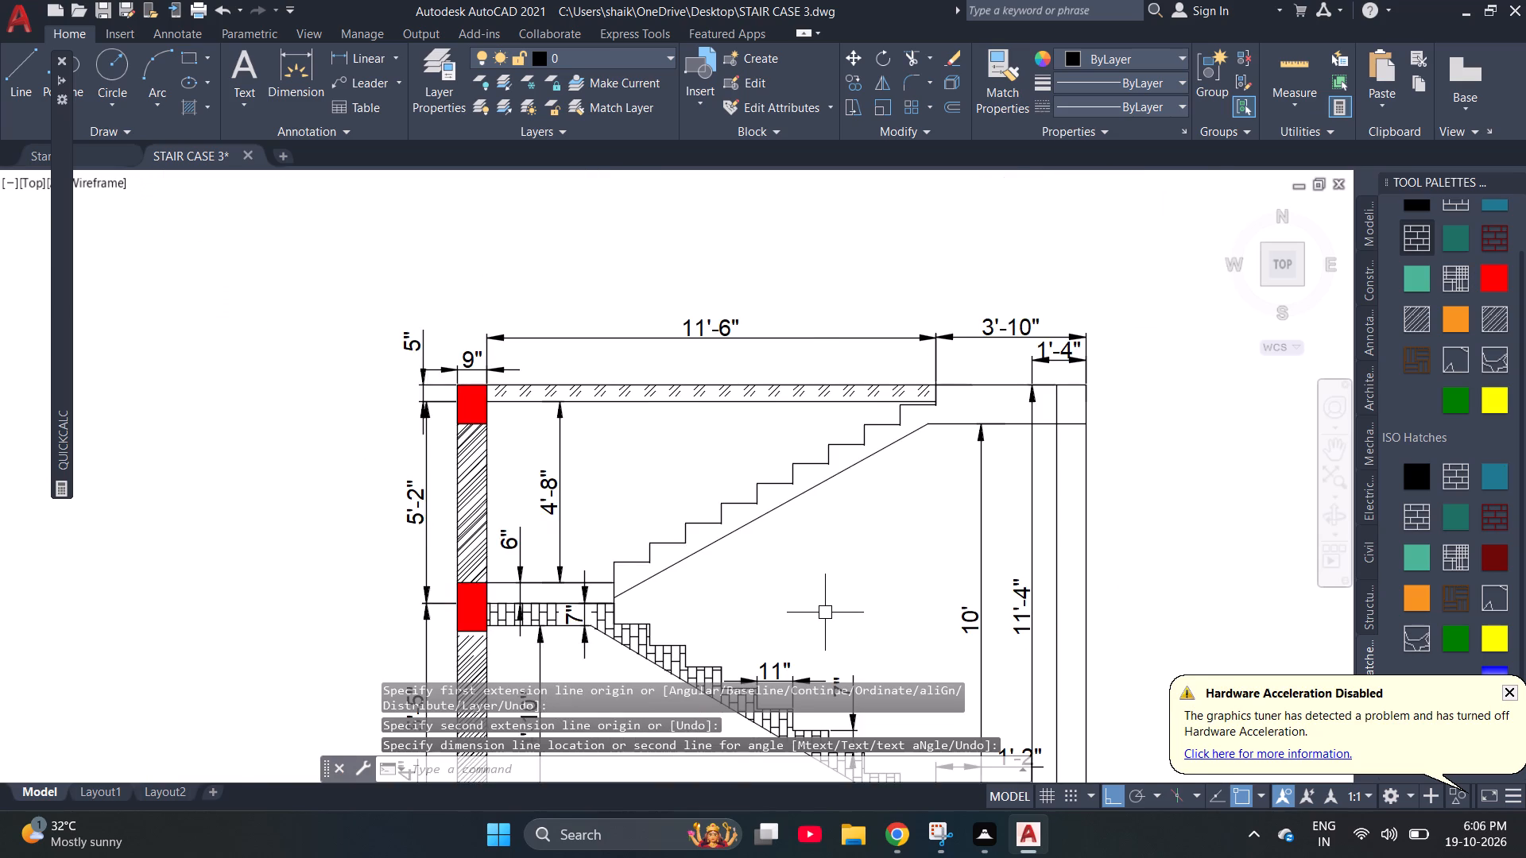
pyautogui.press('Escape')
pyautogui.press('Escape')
# Examine the section's dimensions and hatching around the base, the lower flight's steps, the landing and the wall.
pyautogui.scroll(-1, 839, 339)
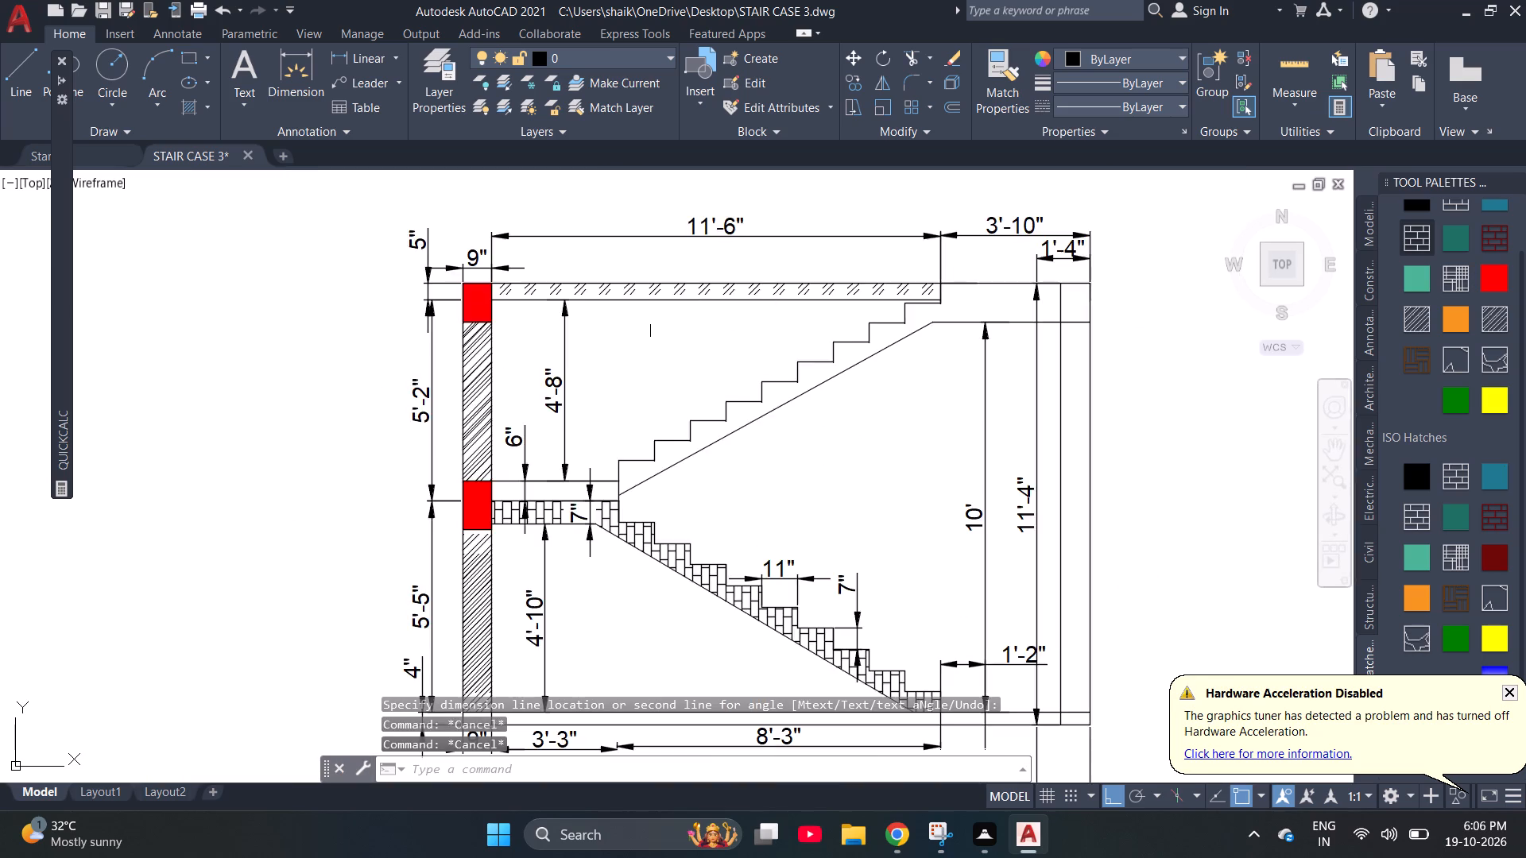
pyautogui.scroll(-1, 656, 330)
pyautogui.scroll(3, 925, 624)
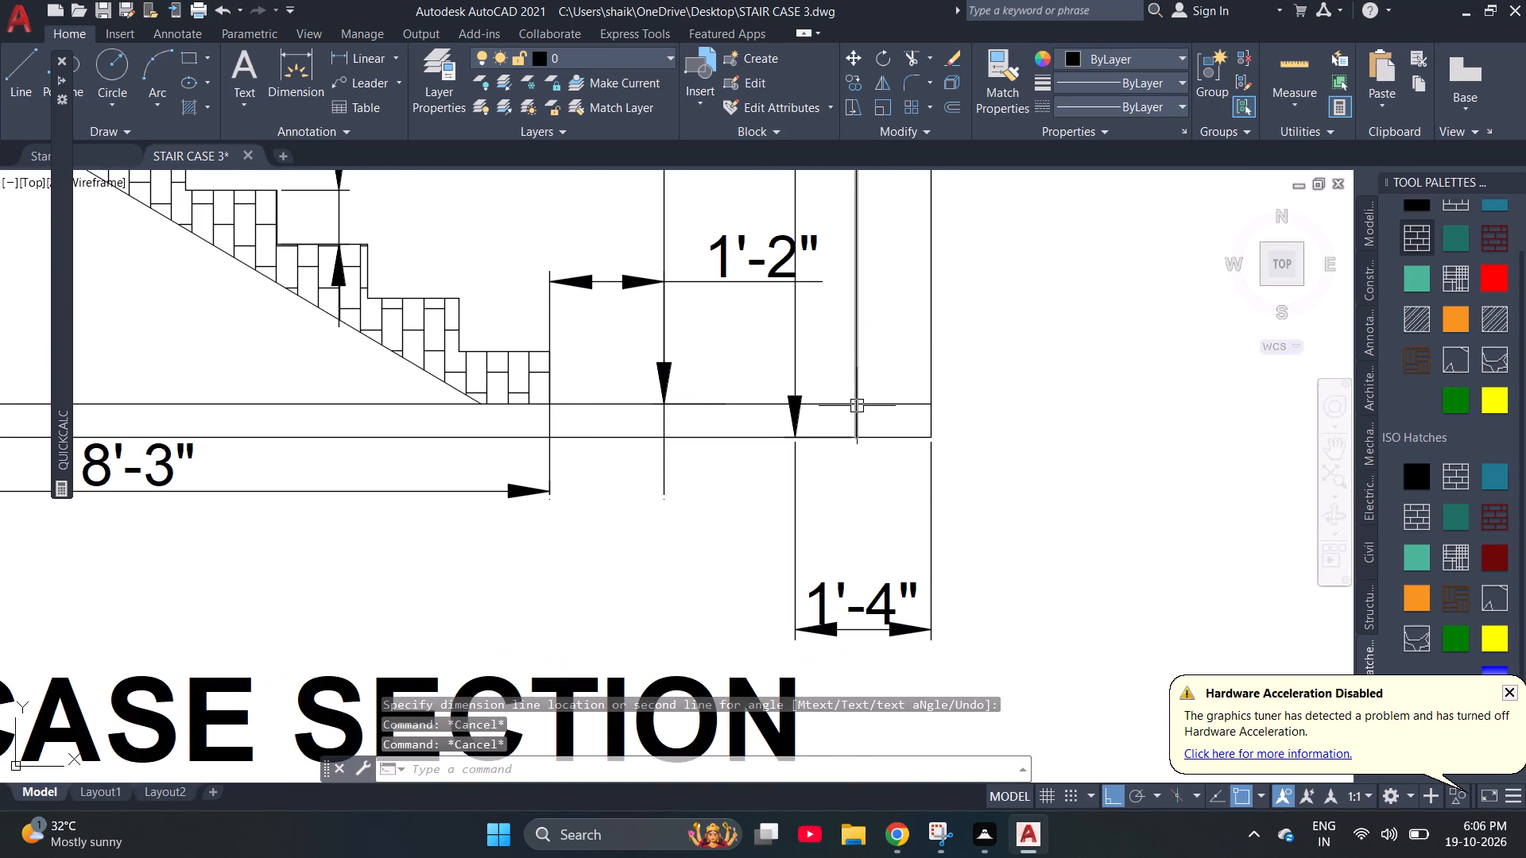
pyautogui.scroll(-2, 857, 406)
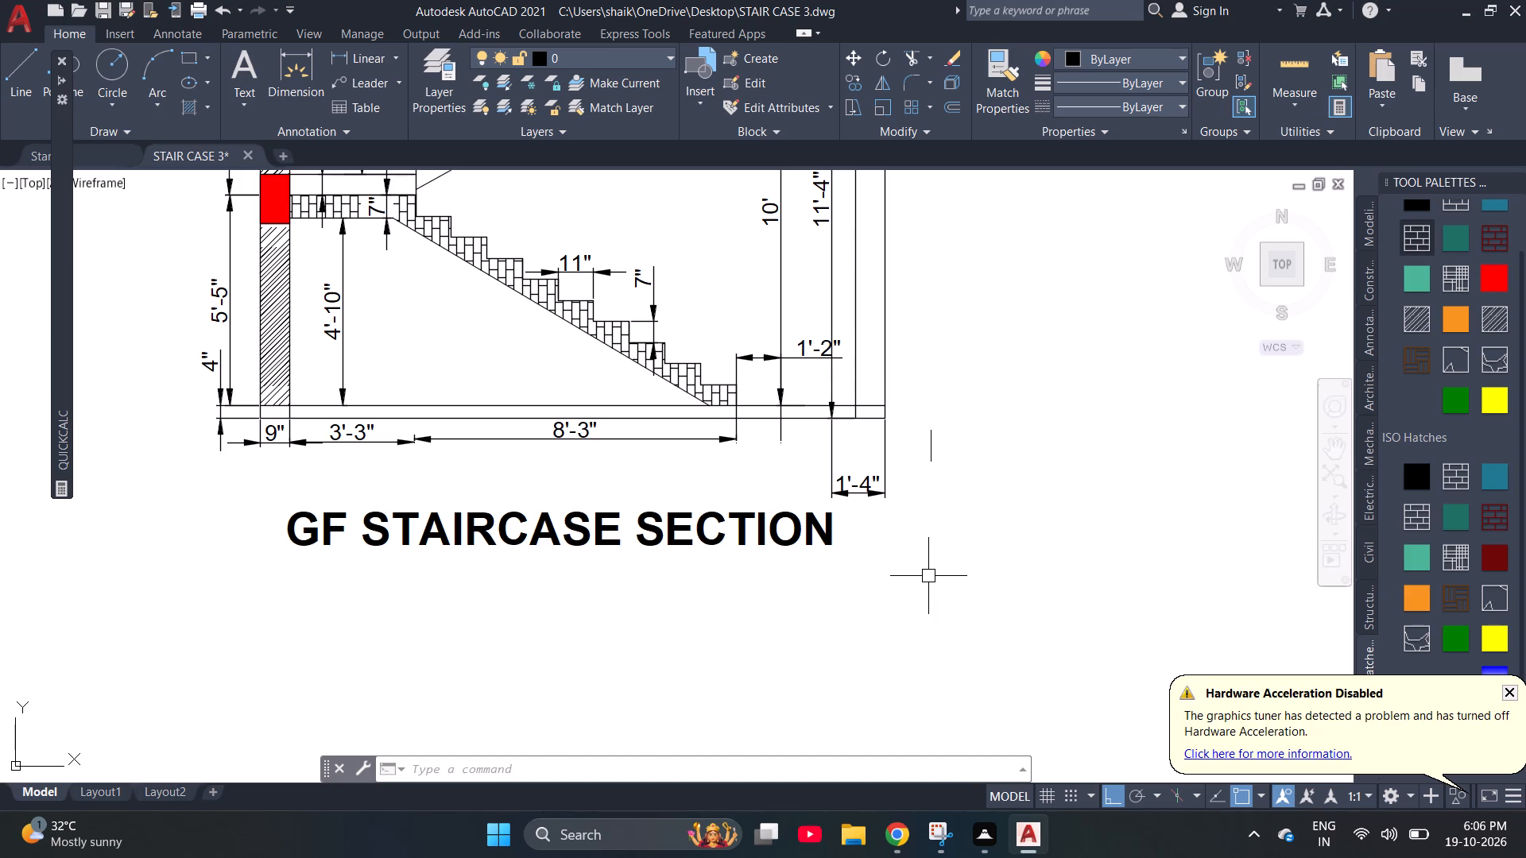
pyautogui.scroll(-1, 1008, 710)
pyautogui.scroll(2, 741, 433)
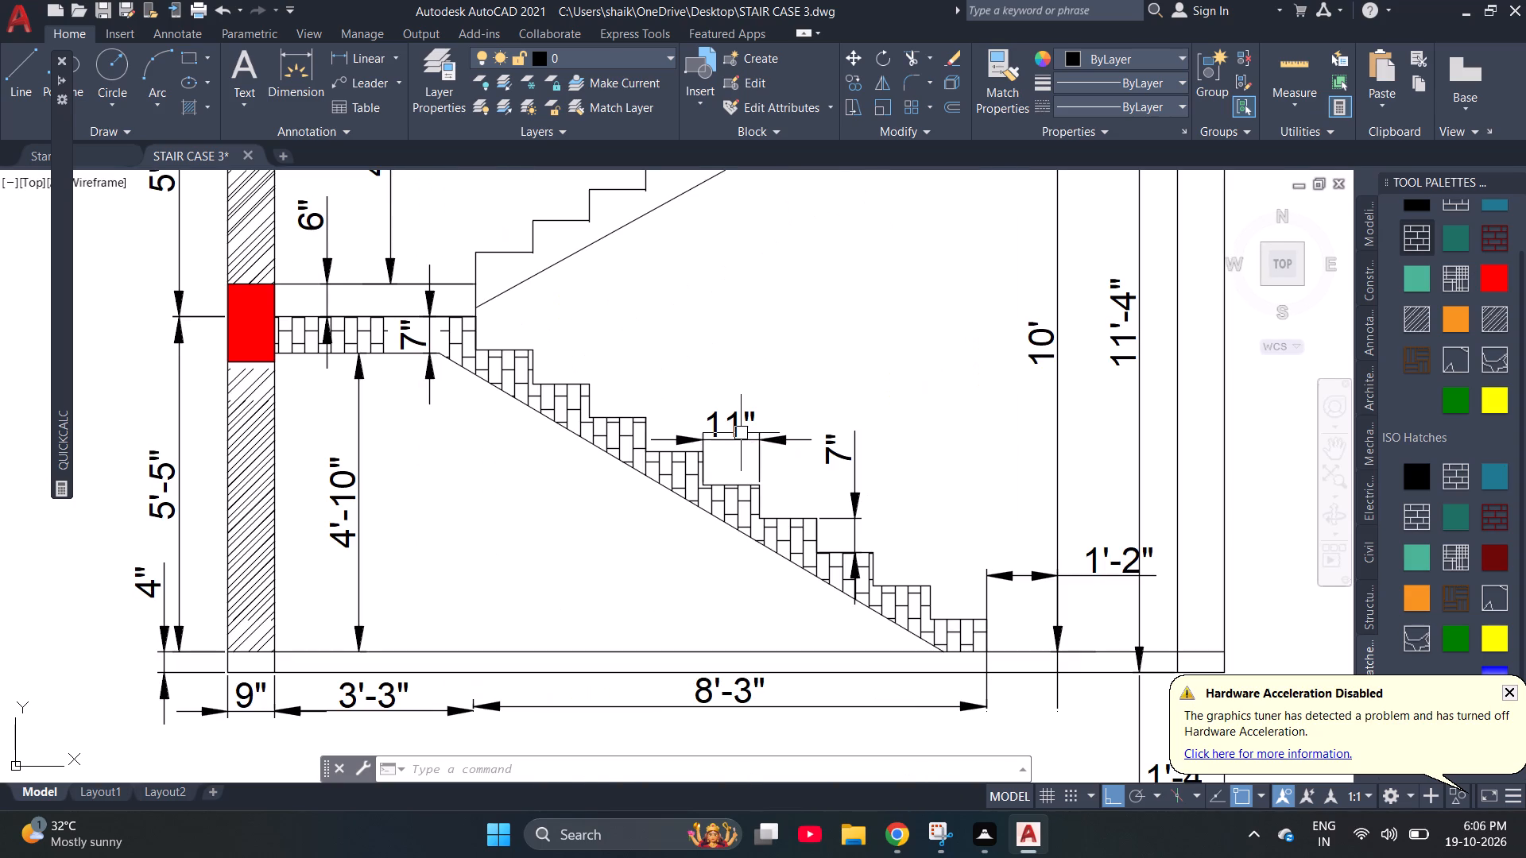
pyautogui.scroll(3, 829, 440)
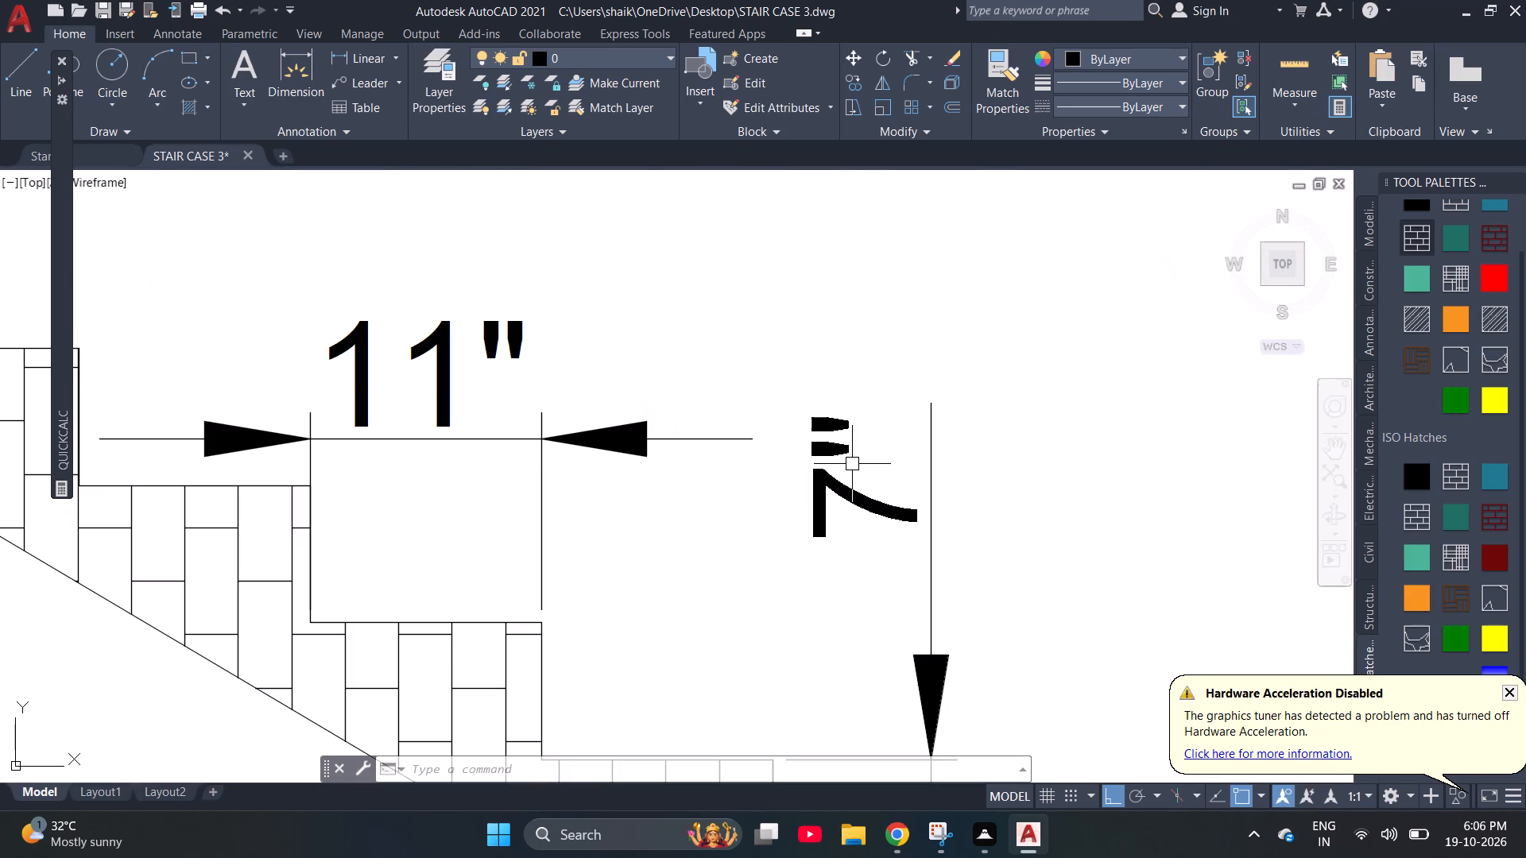
pyautogui.scroll(-3, 852, 464)
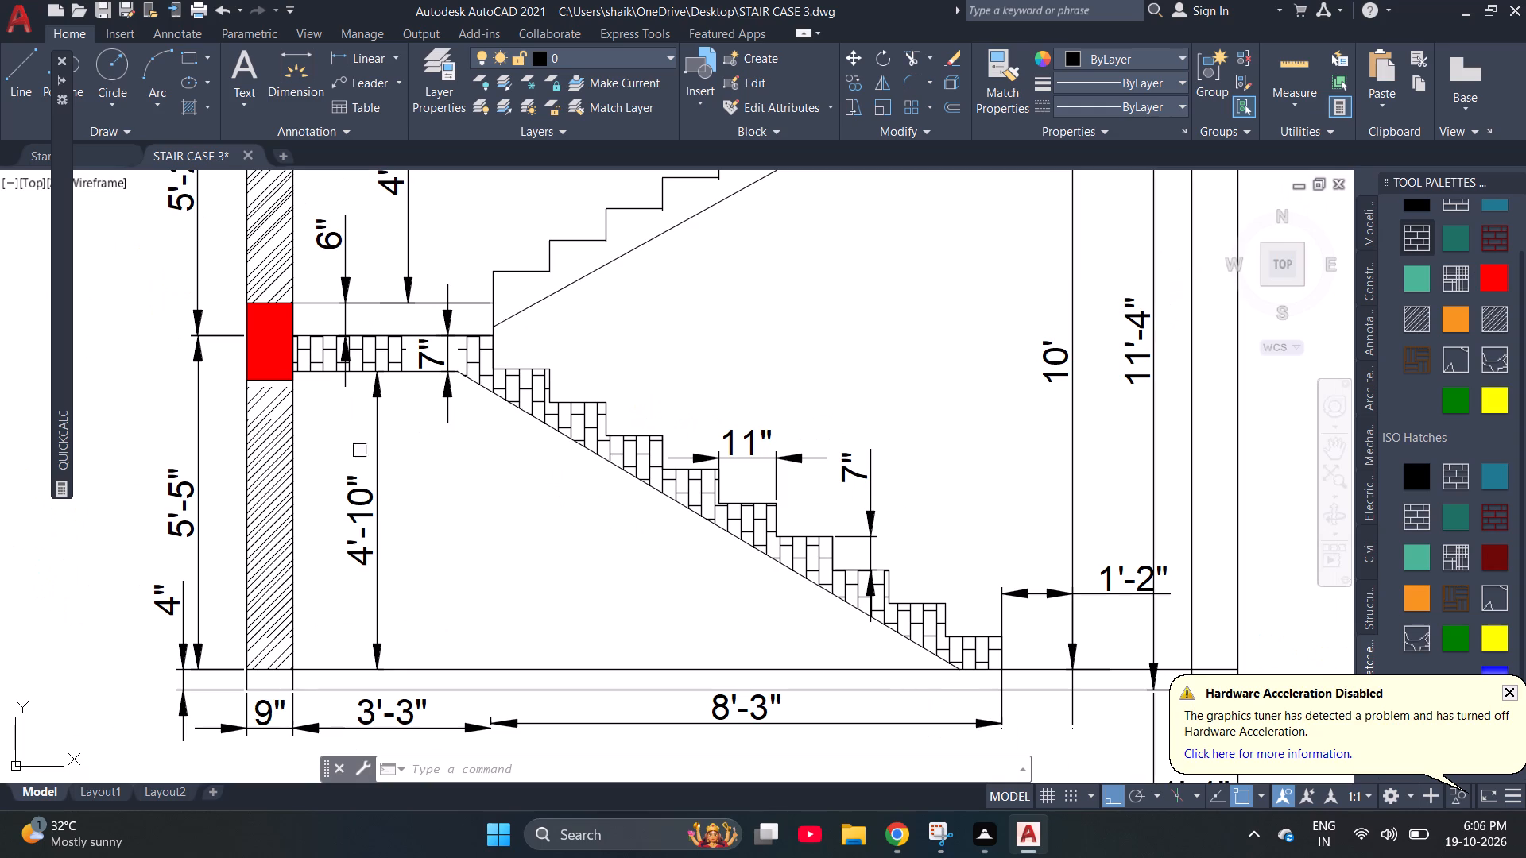
pyautogui.scroll(2, 412, 316)
pyautogui.scroll(-1, 513, 475)
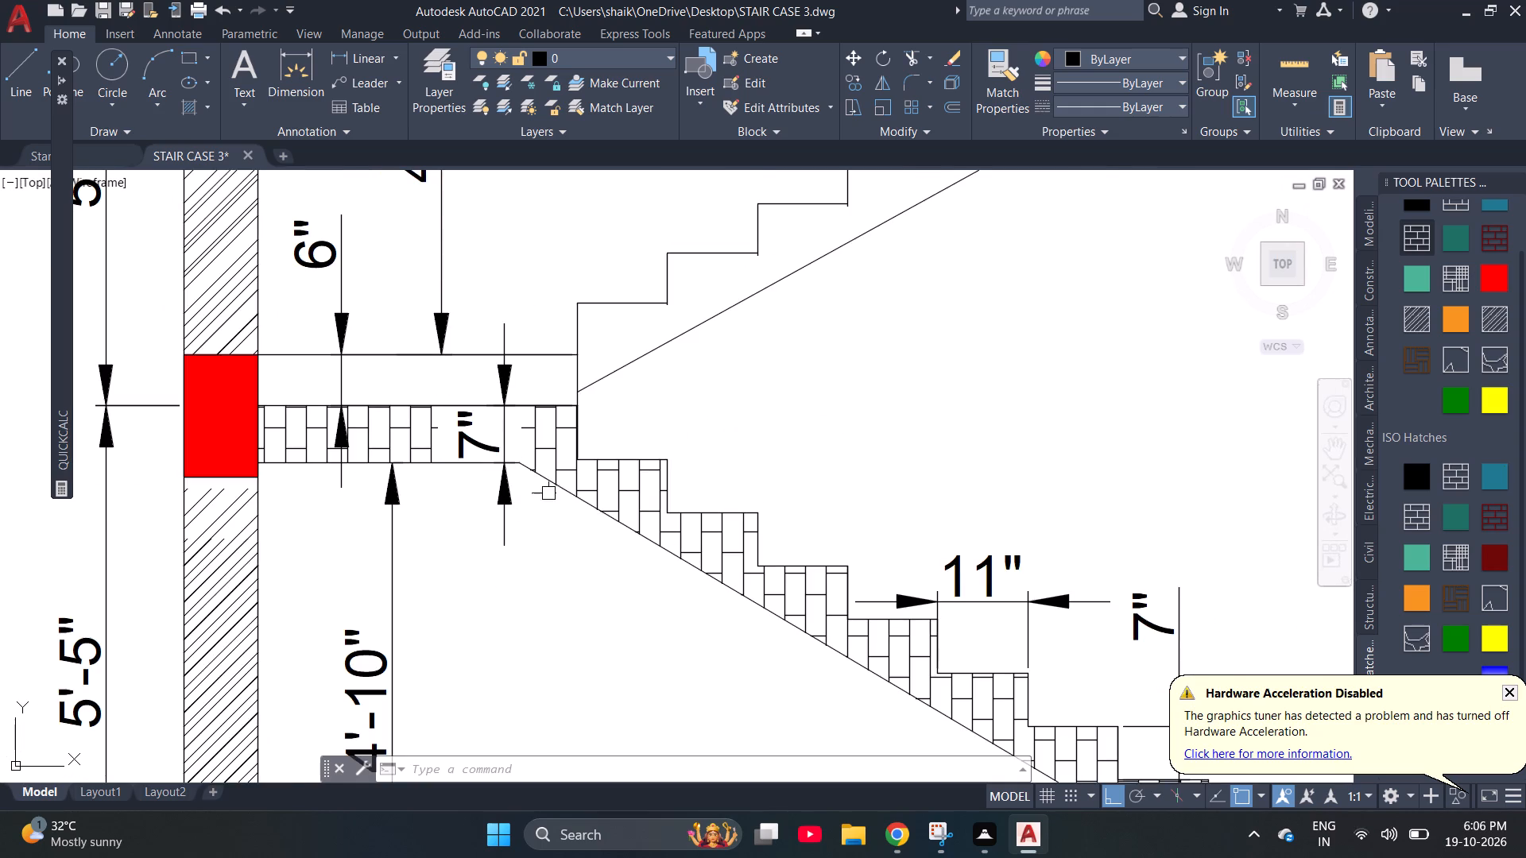
pyautogui.scroll(-1, 646, 539)
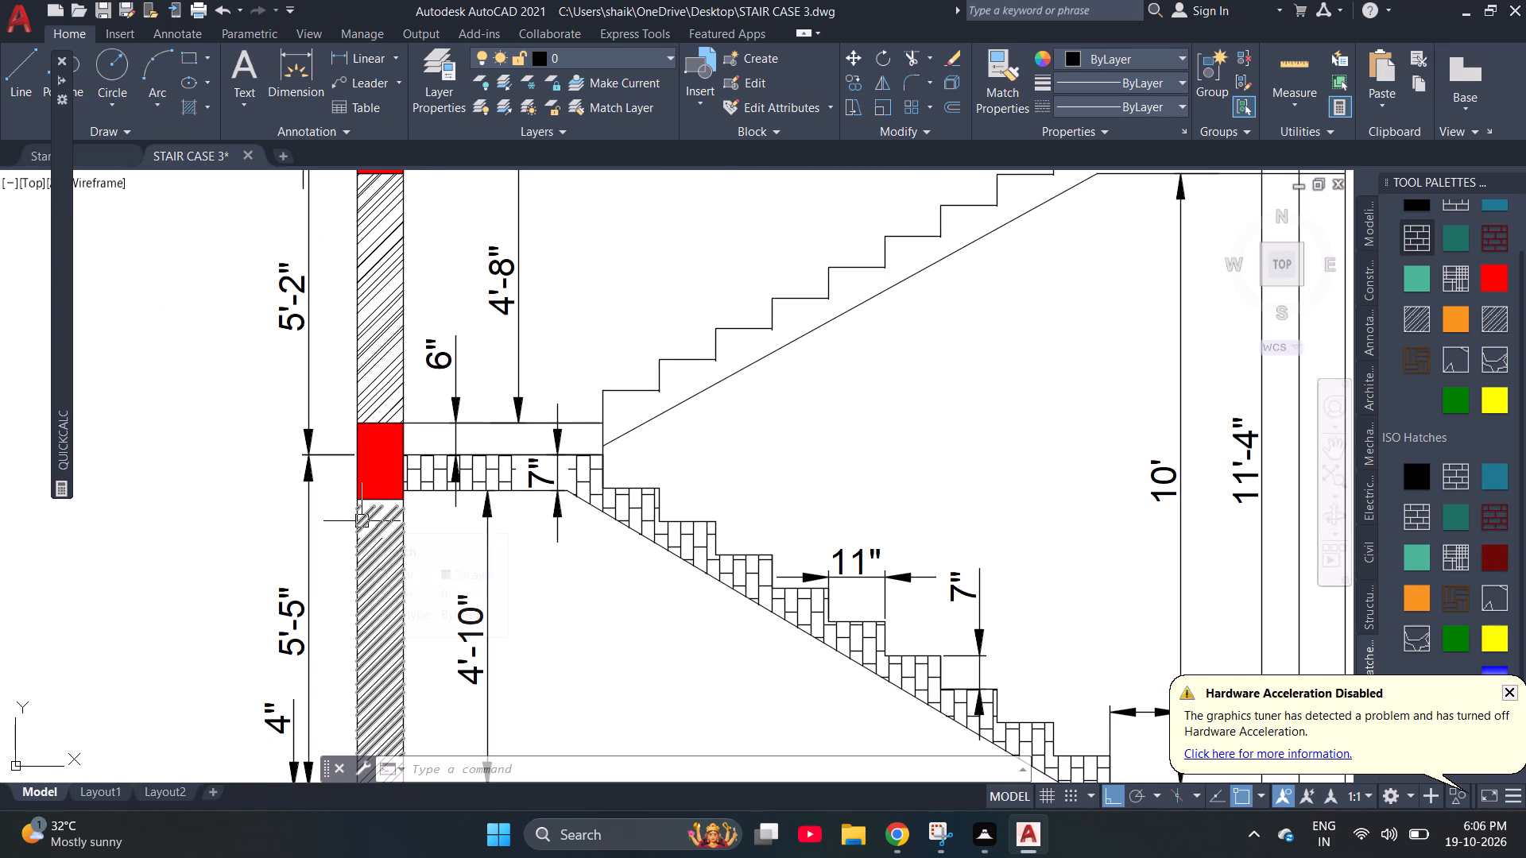
# Add a vertical dimension for the height of the red beam at landing level, placed outside the wall beyond the existing vertical dimensions.
pyautogui.press('space')
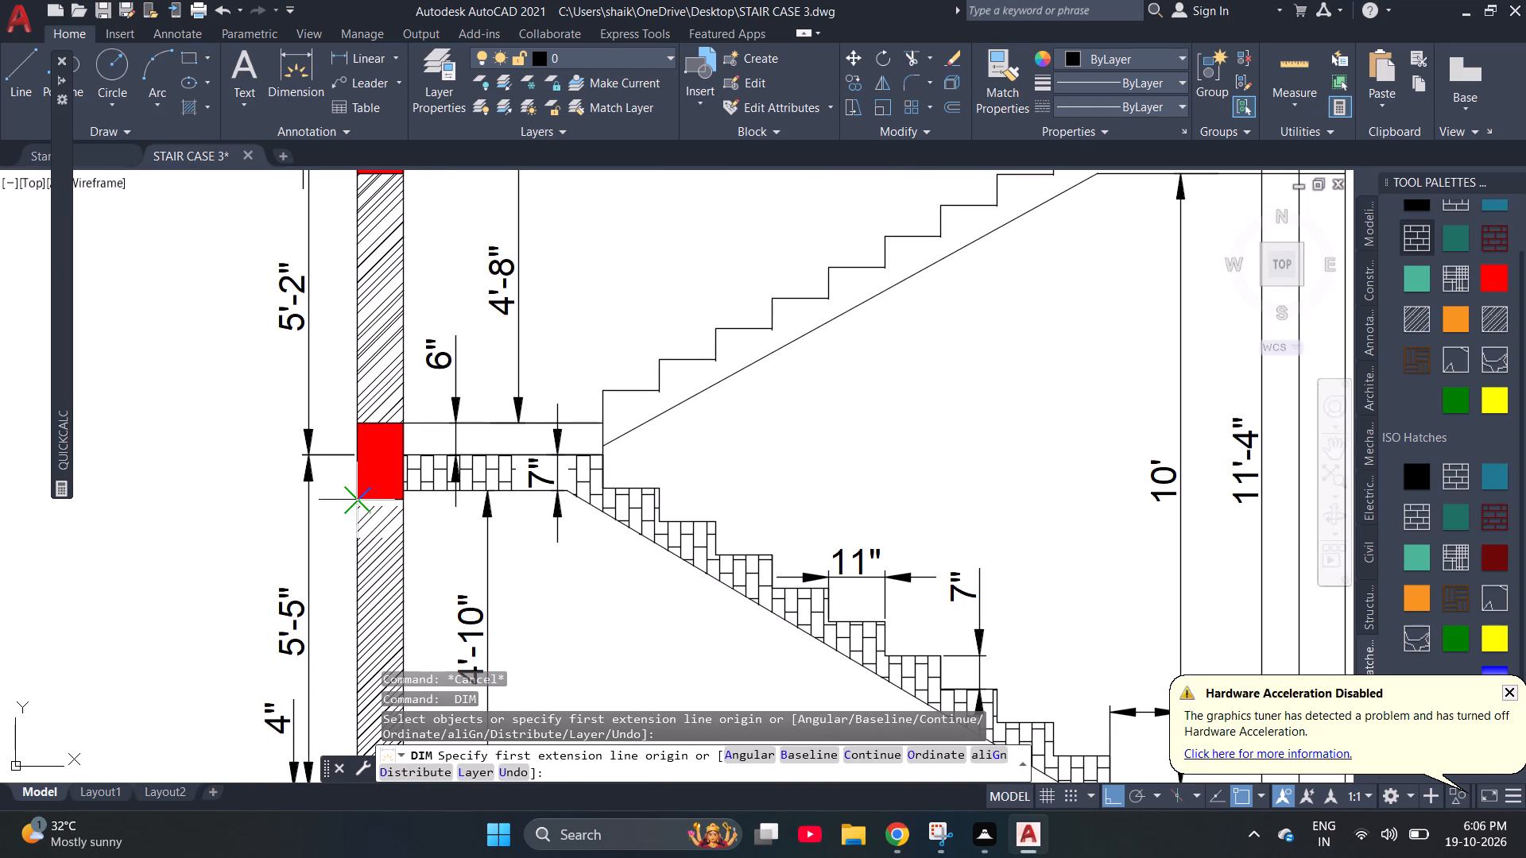
pyautogui.click(354, 500)
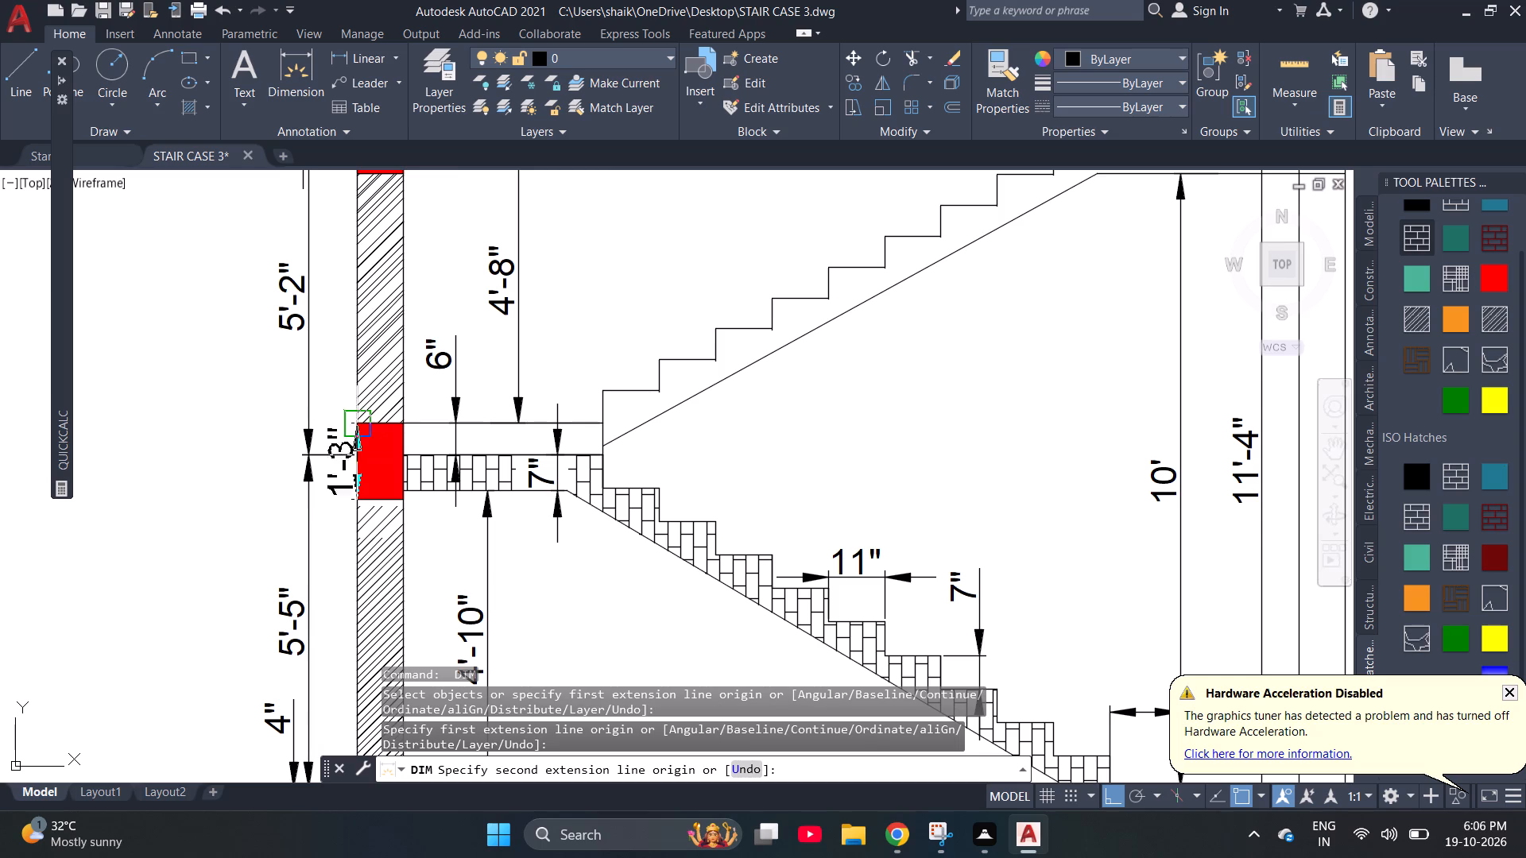
pyautogui.scroll(3, 355, 412)
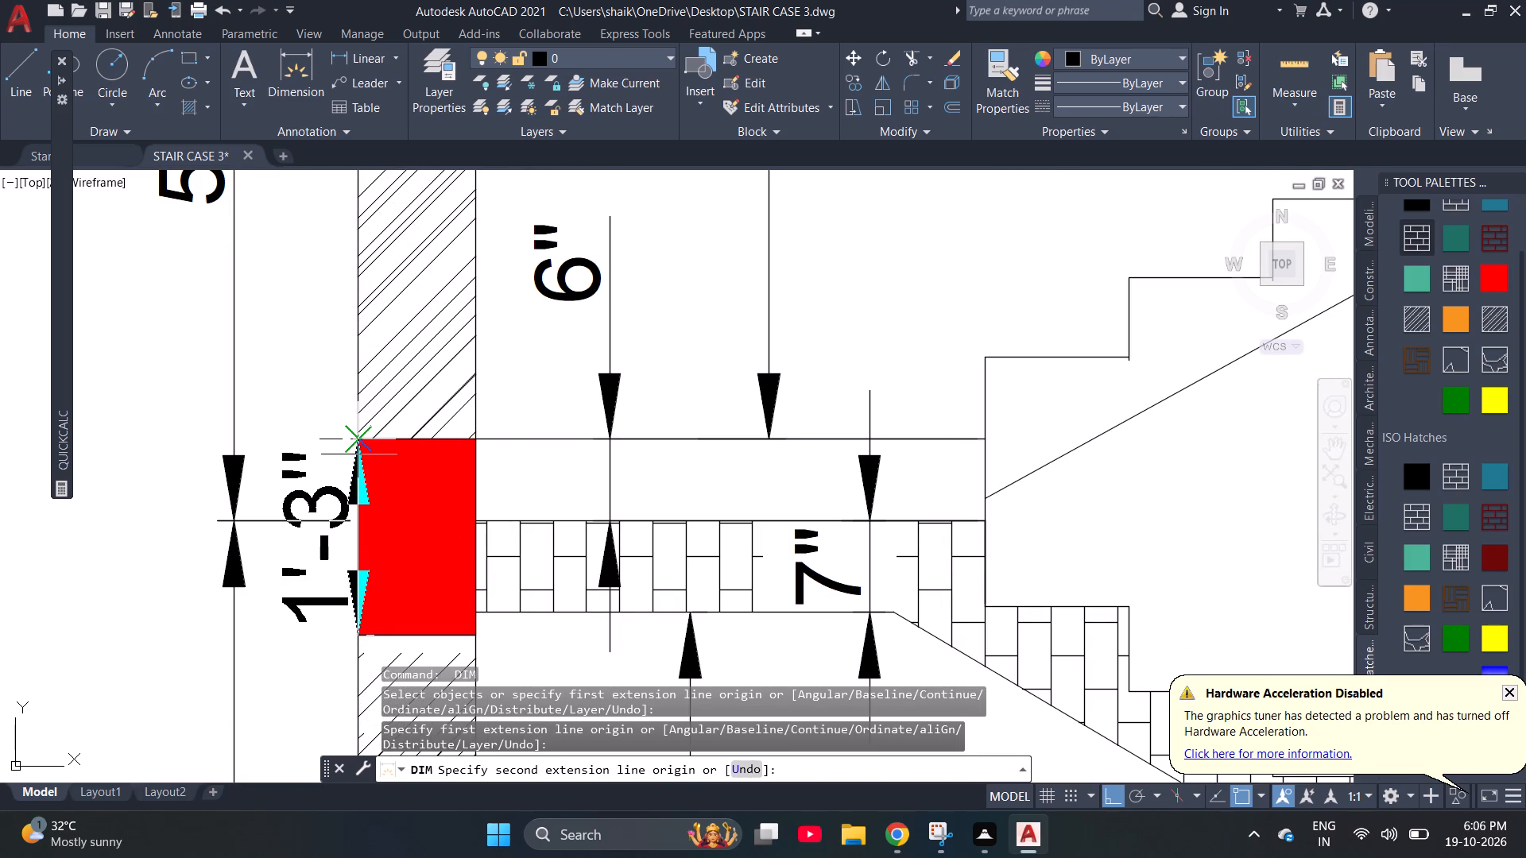
pyautogui.click(362, 438)
pyautogui.click(134, 462)
pyautogui.press('Escape')
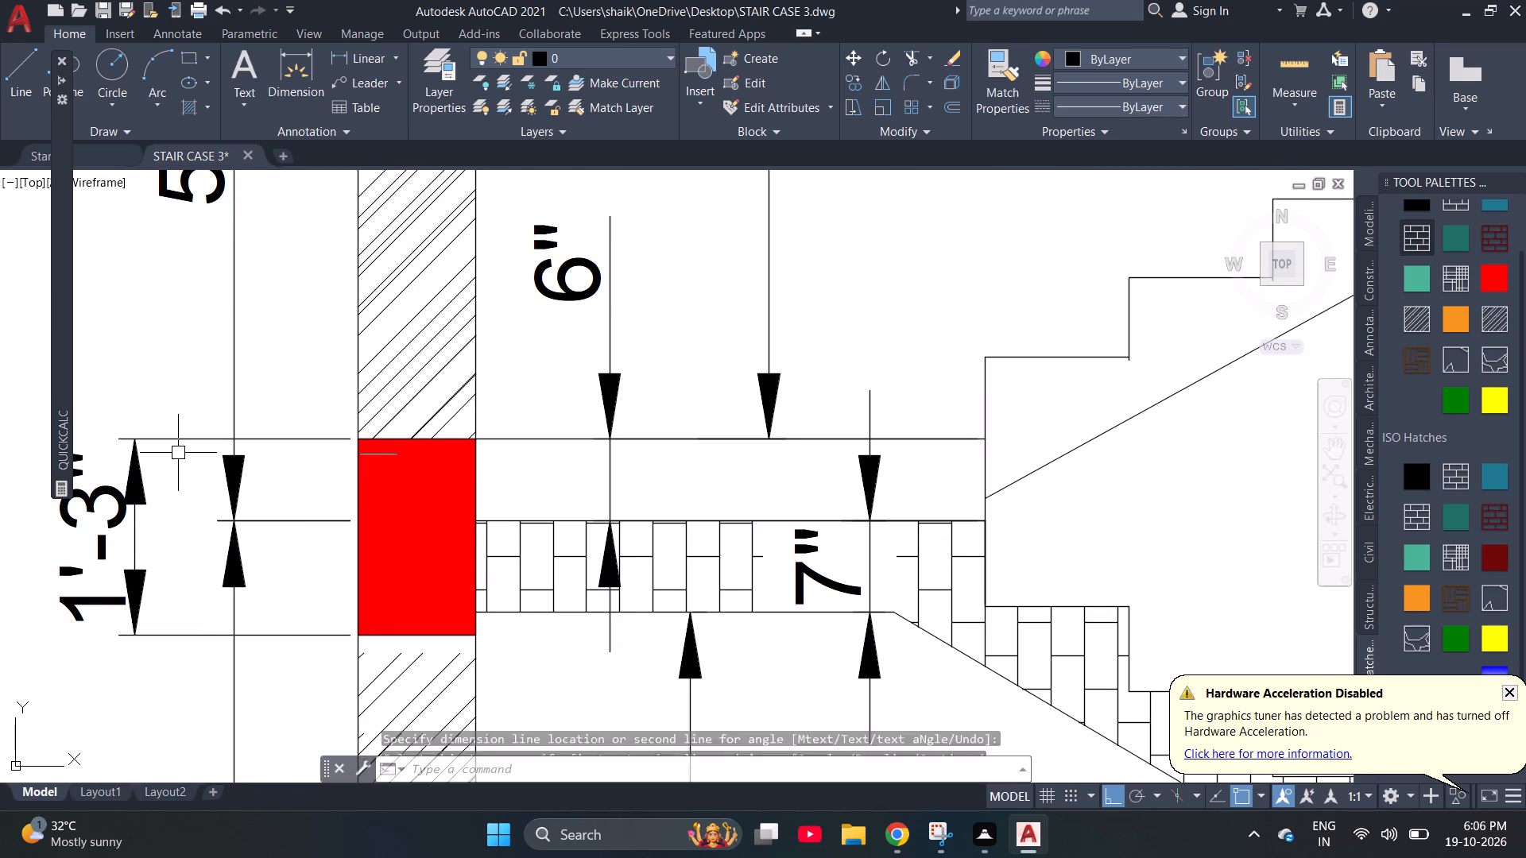
# Add a horizontal dimension for the width of one tread midway up the upper flight, placed above the step.
pyautogui.scroll(-1, 251, 481)
pyautogui.scroll(-3, 328, 489)
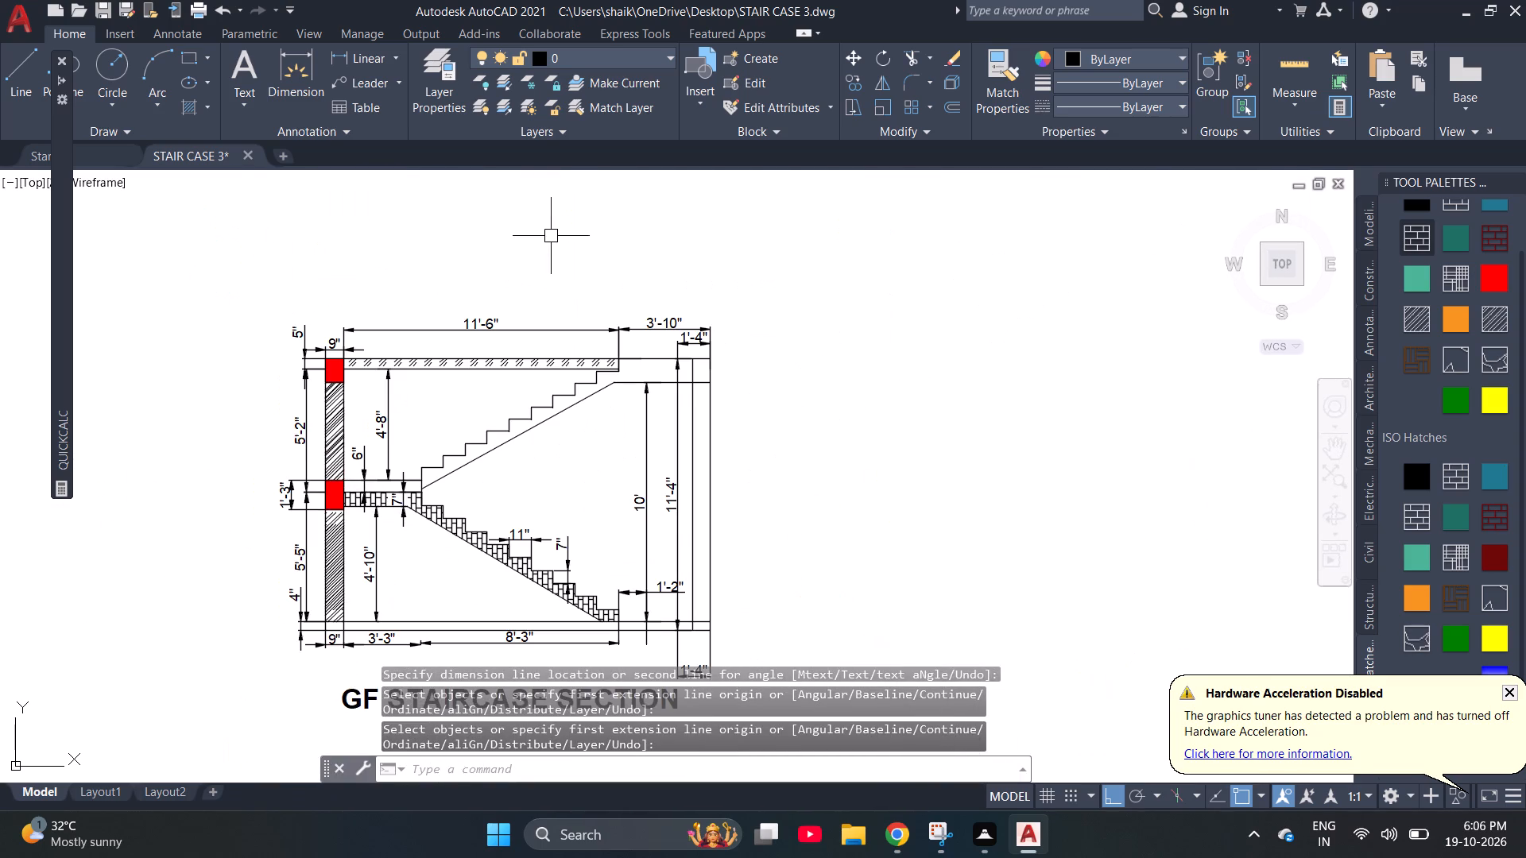
pyautogui.scroll(3, 637, 324)
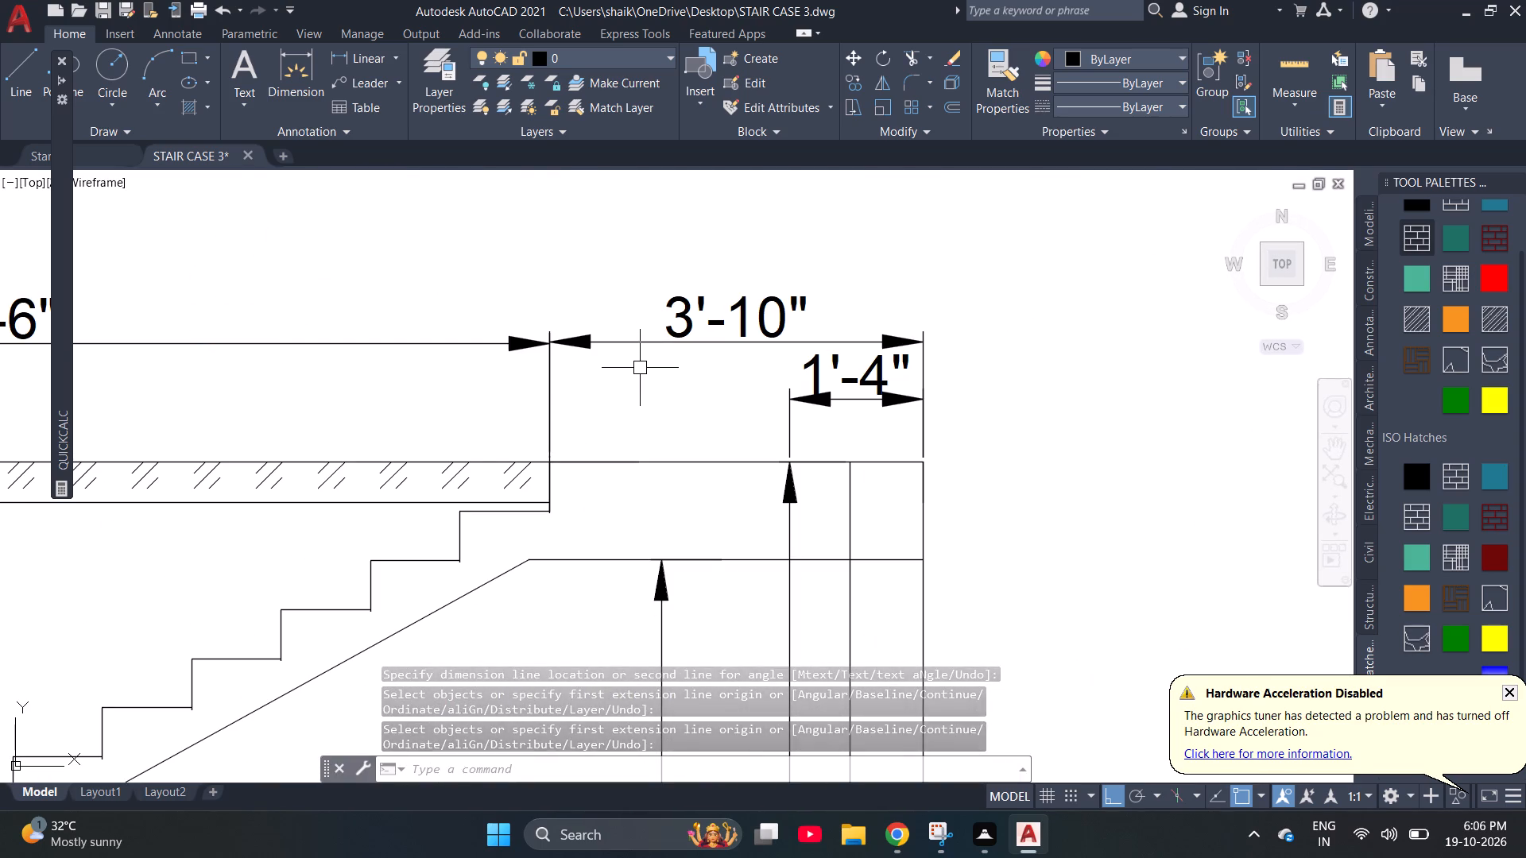
pyautogui.scroll(-3, 637, 463)
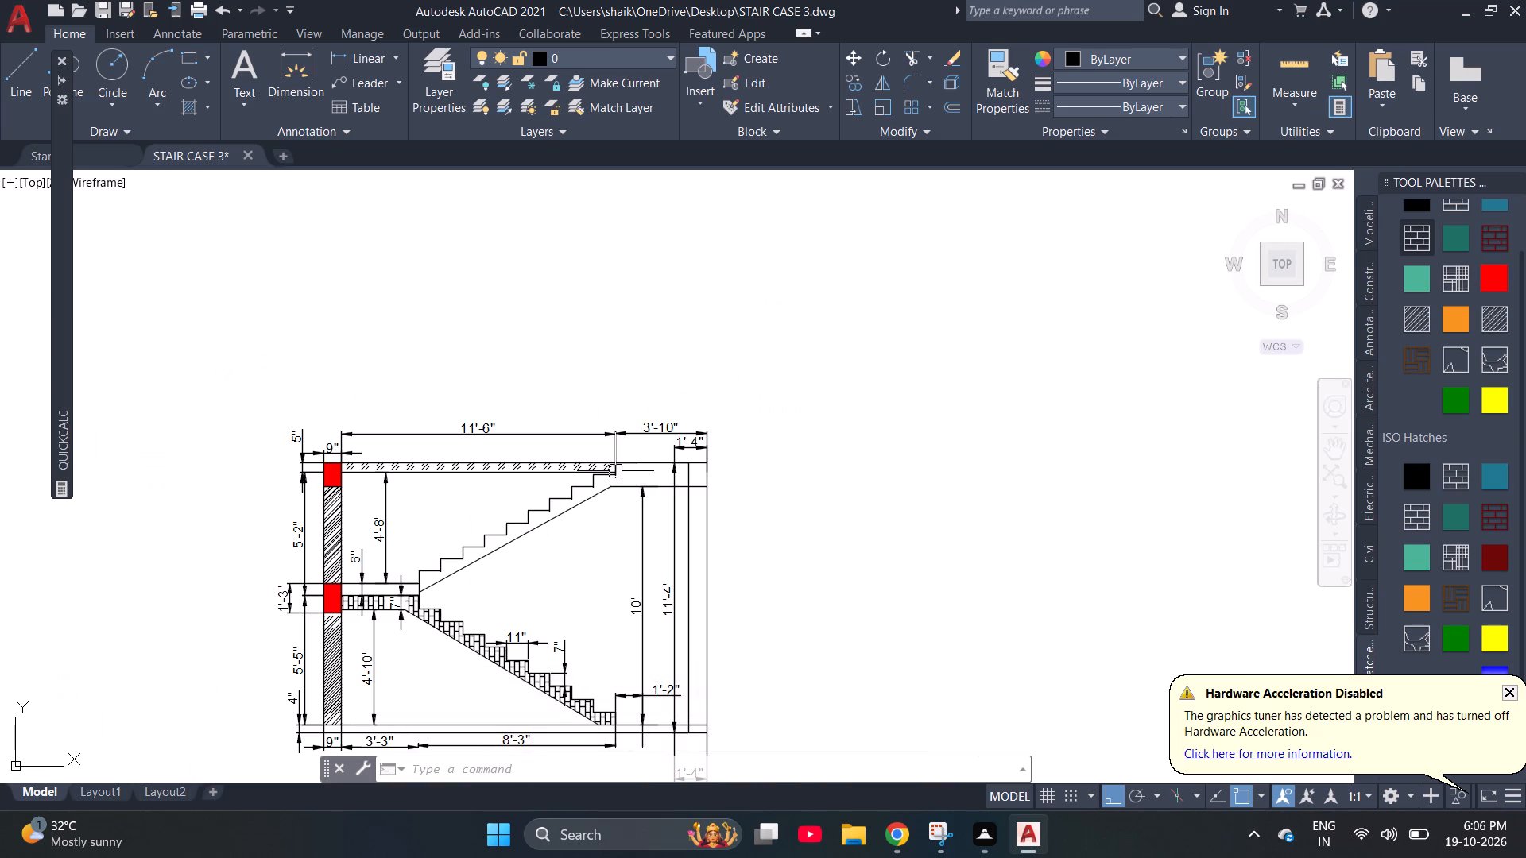
pyautogui.press('space')
pyautogui.scroll(2, 479, 544)
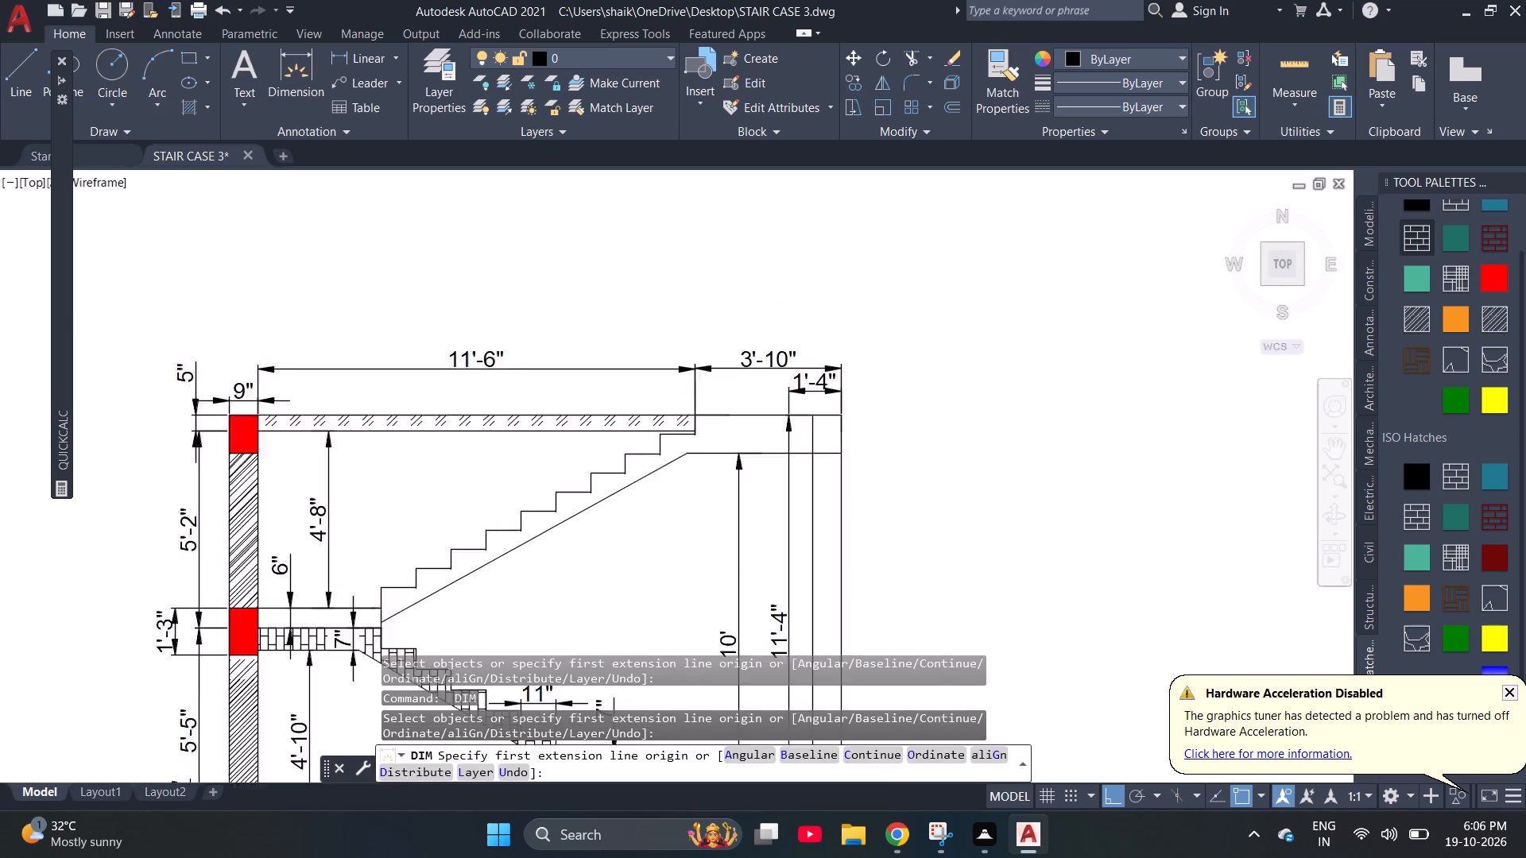
pyautogui.scroll(2, 479, 544)
pyautogui.click(499, 500)
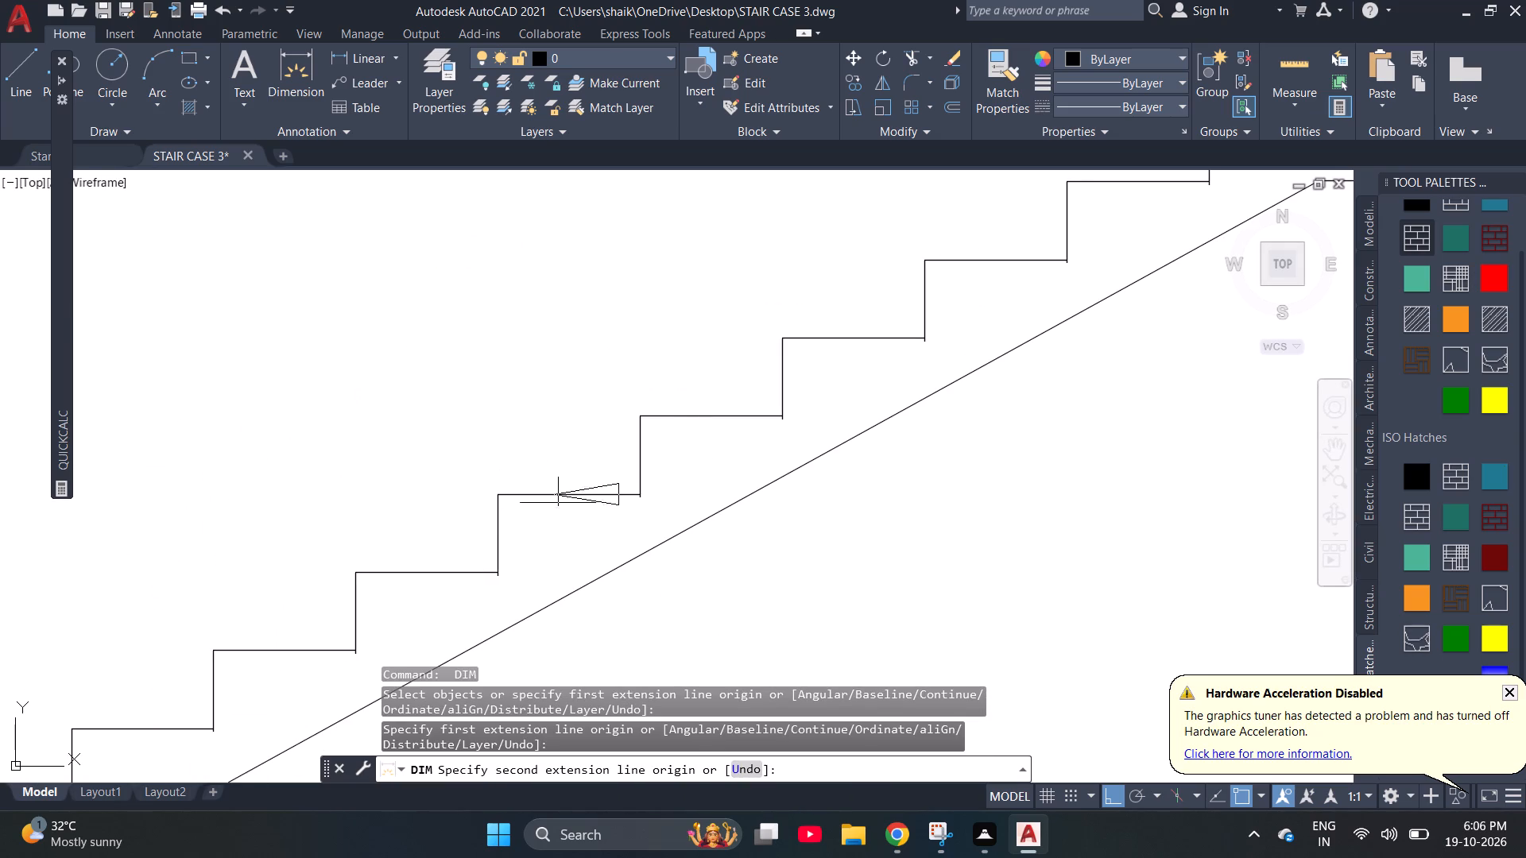
pyautogui.click(634, 498)
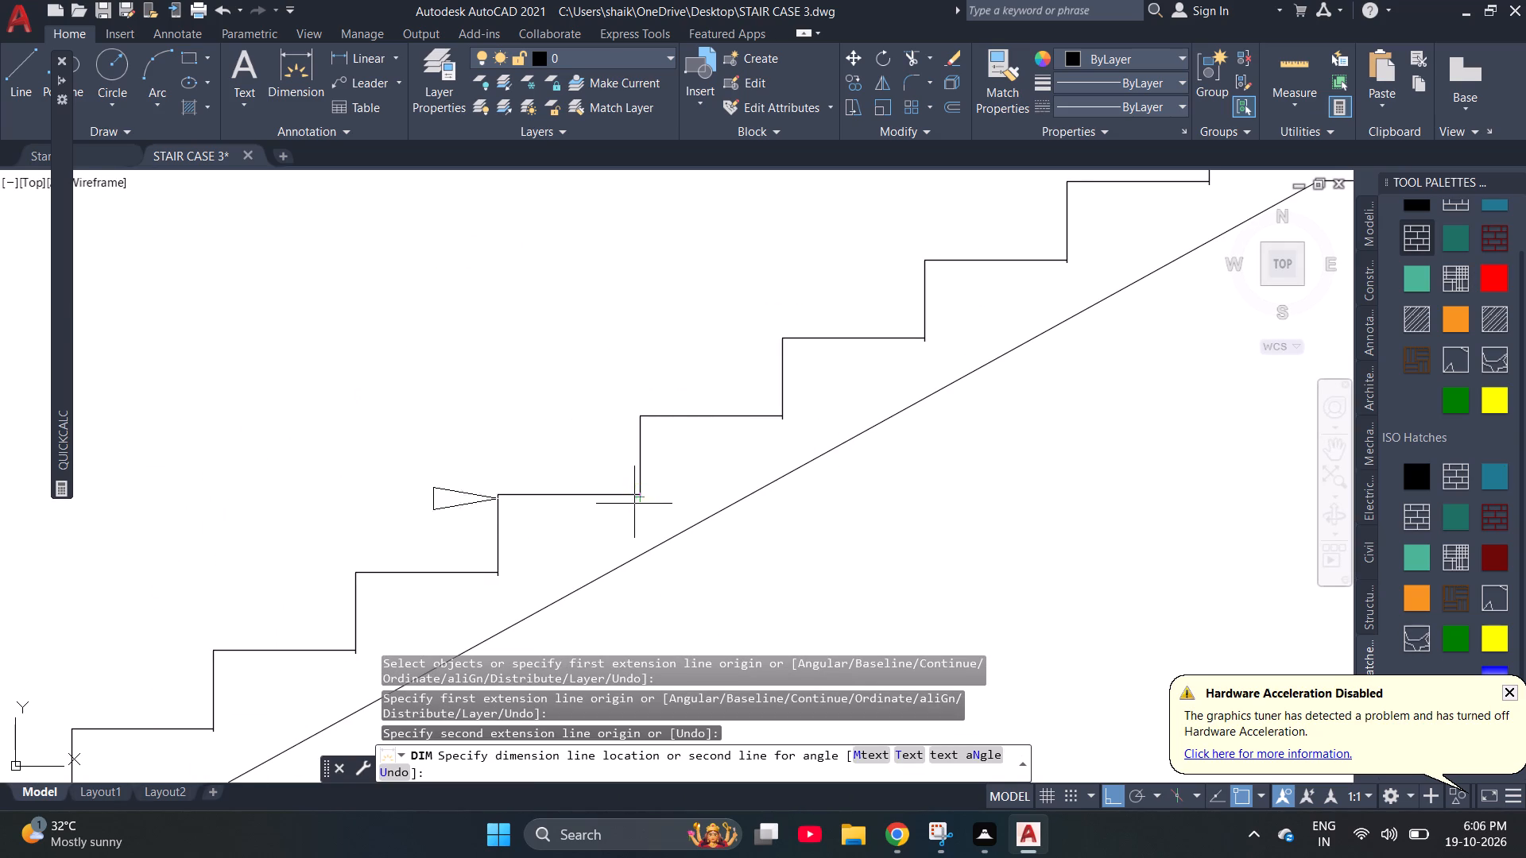
pyautogui.moveTo(625, 289); pyautogui.dragTo(627, 281)
pyautogui.press('Escape')
# Add a vertical dimension for the height of a riser in the upper flight, placed on the wall side of the tread dimension.
pyautogui.press('space')
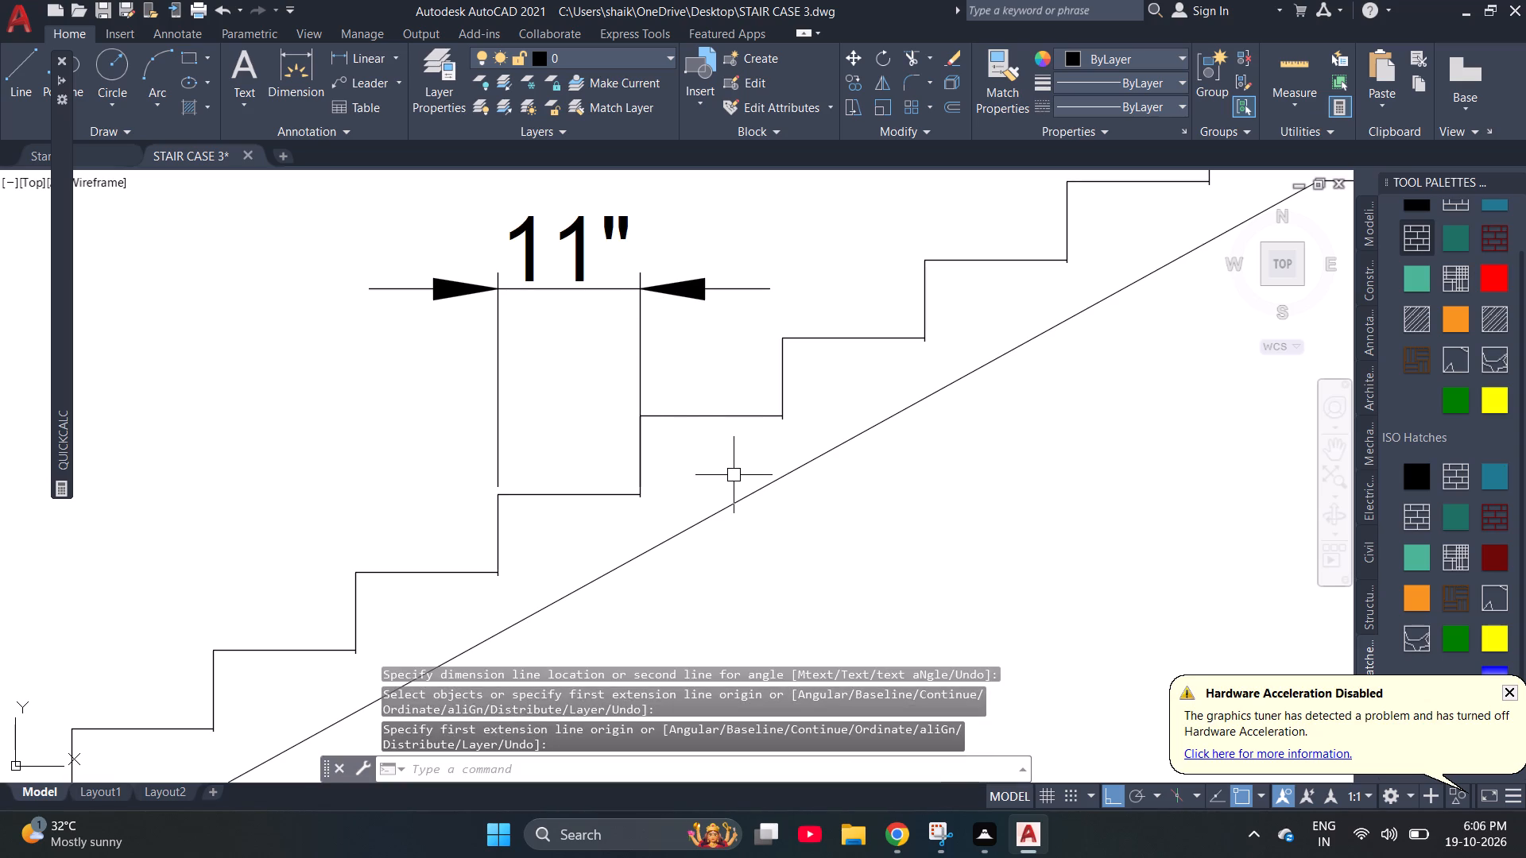
pyautogui.click(785, 418)
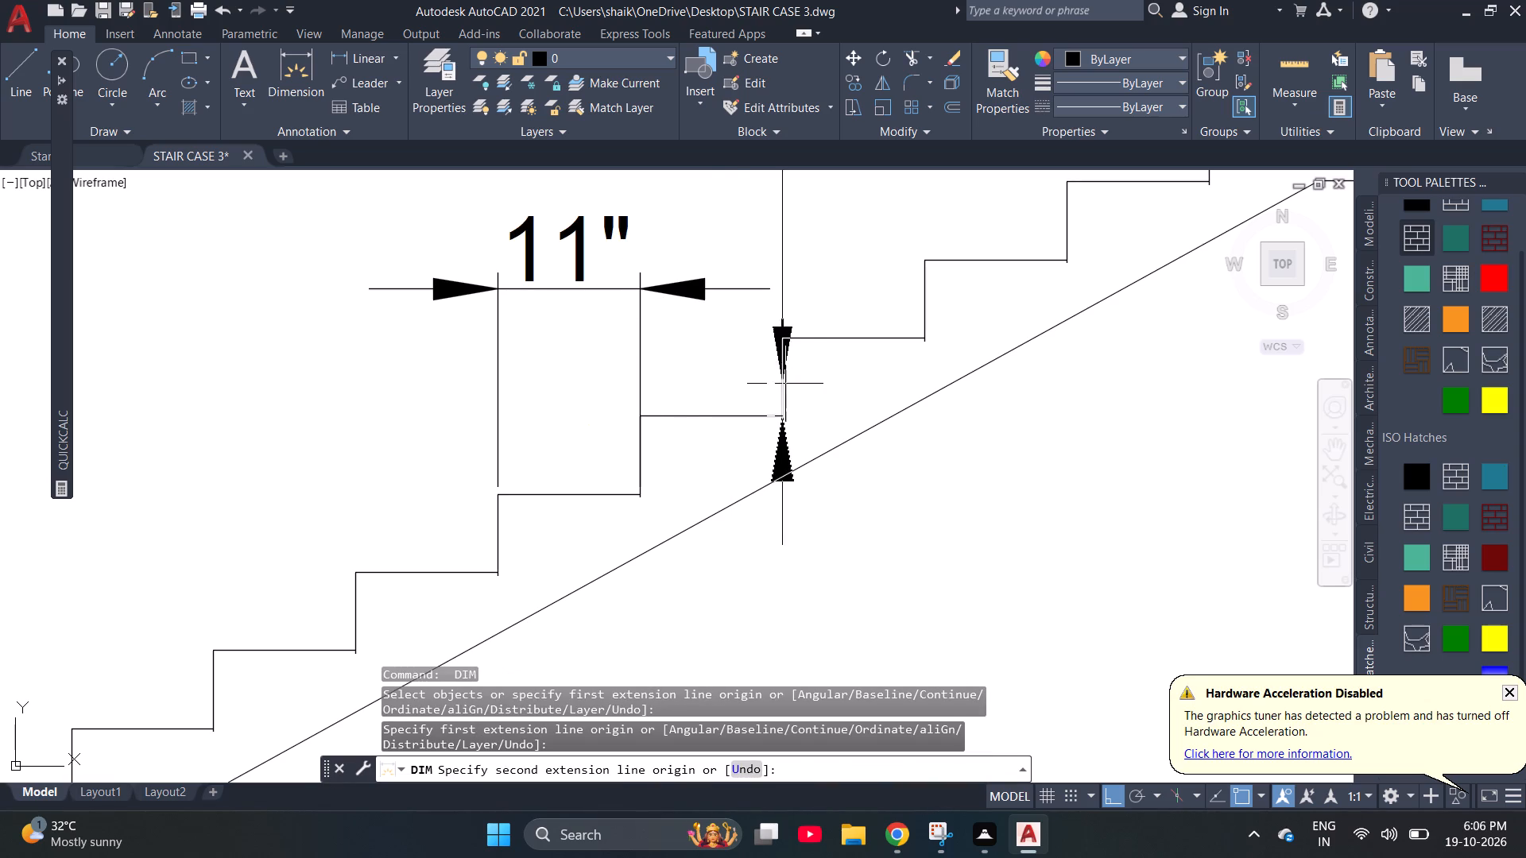
pyautogui.click(787, 341)
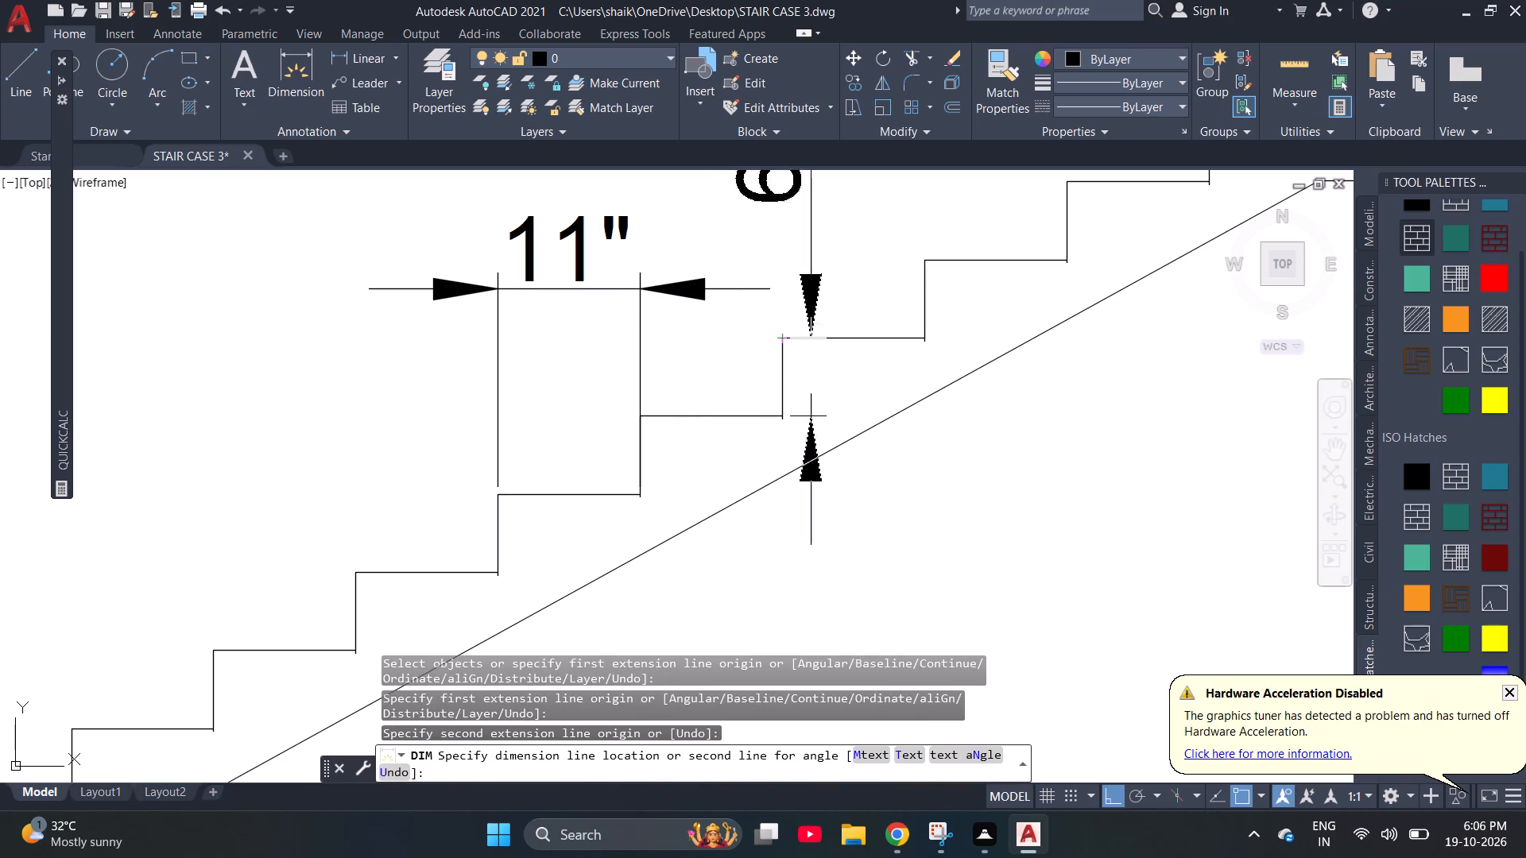
pyautogui.scroll(-2, 1059, 441)
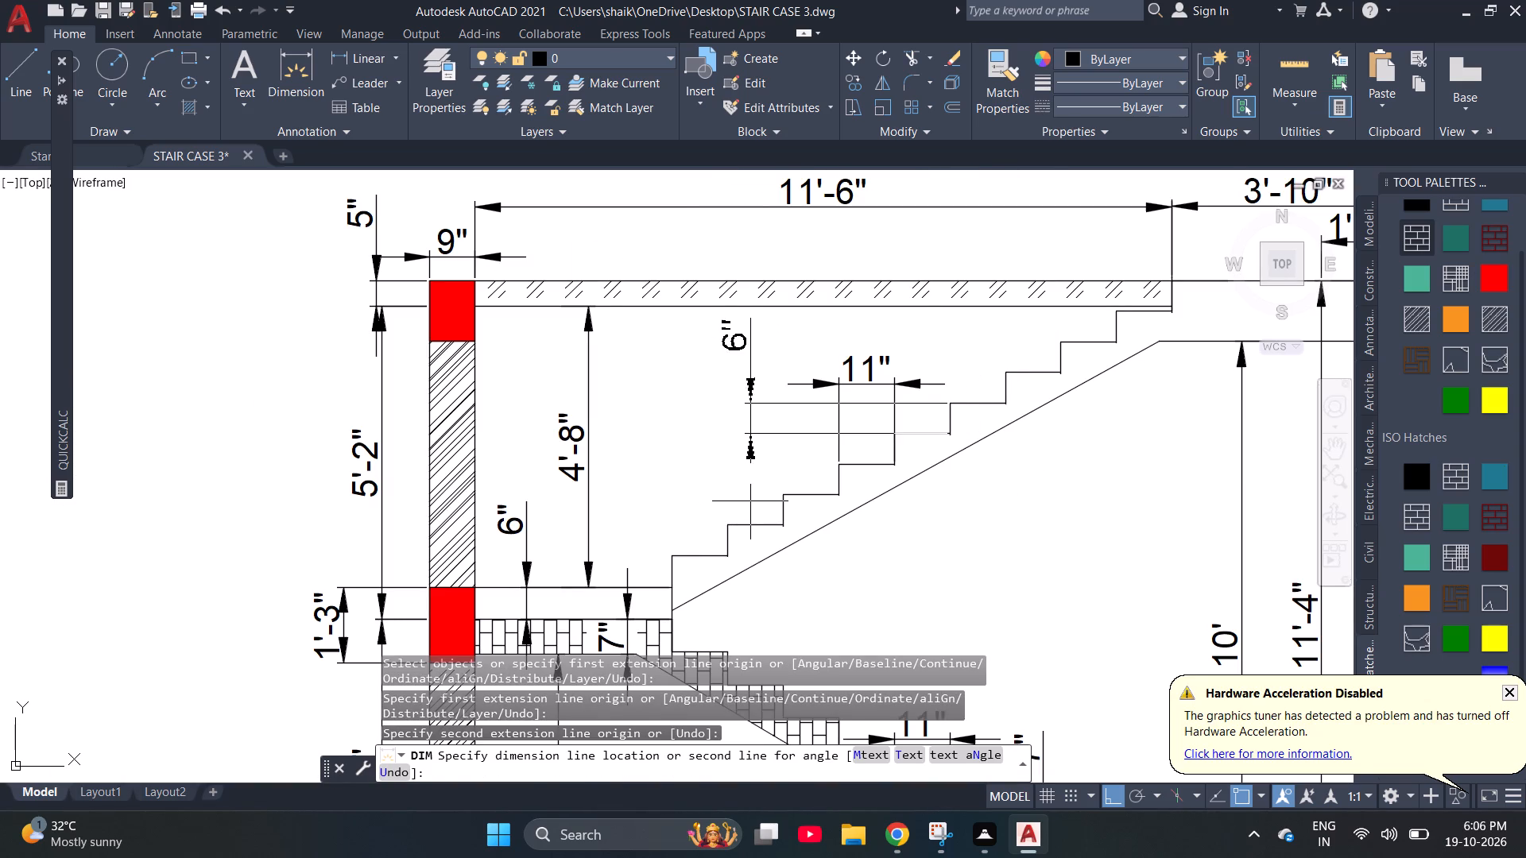
pyautogui.click(750, 501)
pyautogui.press('Escape')
# Examine the dimensions along the lower flight and around its bottom step for anything missing.
pyautogui.scroll(-1, 598, 424)
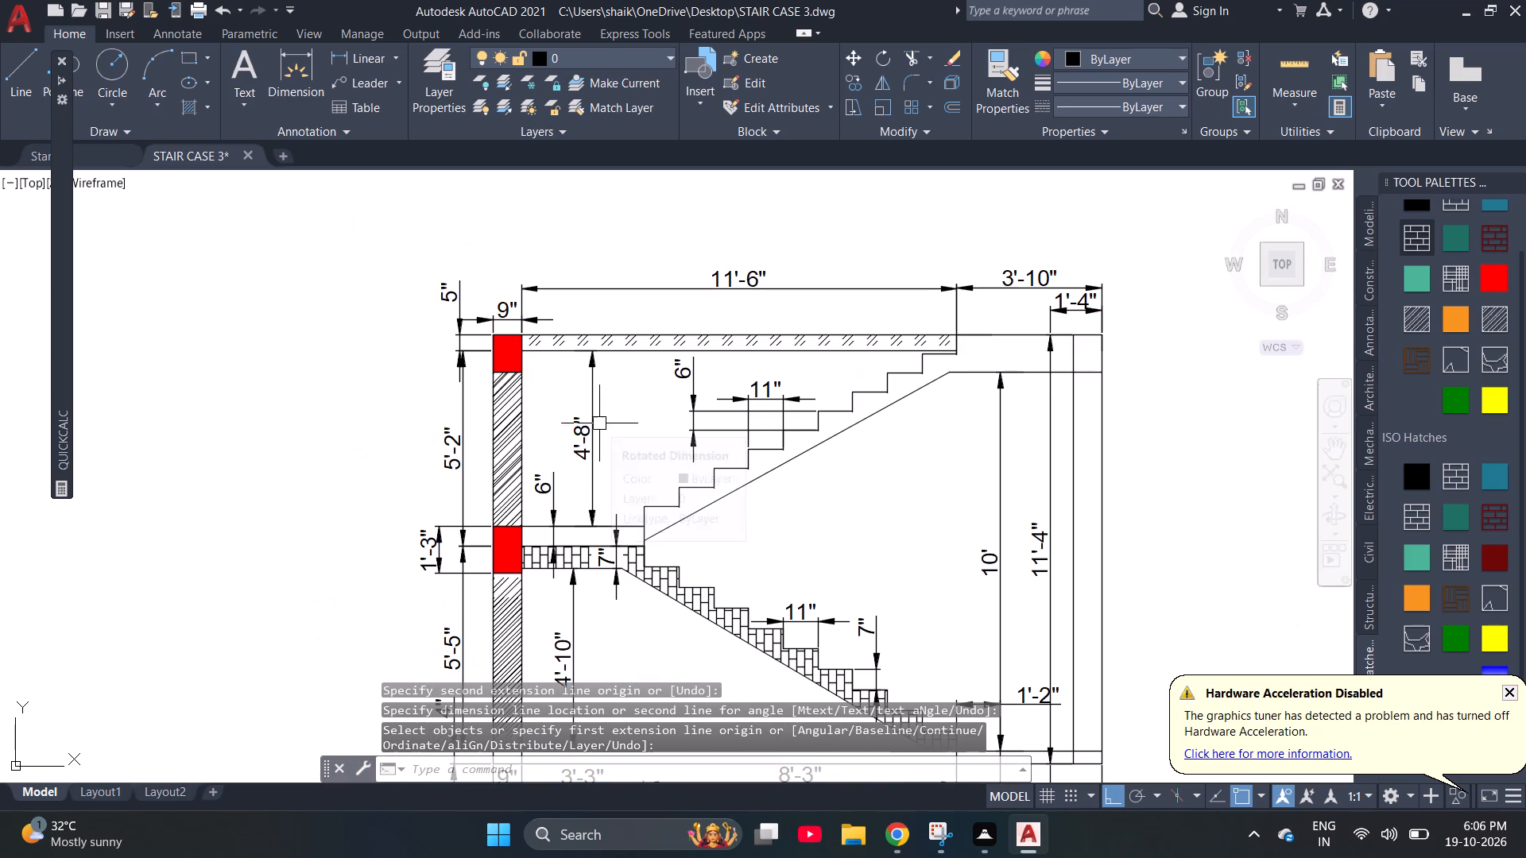
pyautogui.scroll(-1, 721, 472)
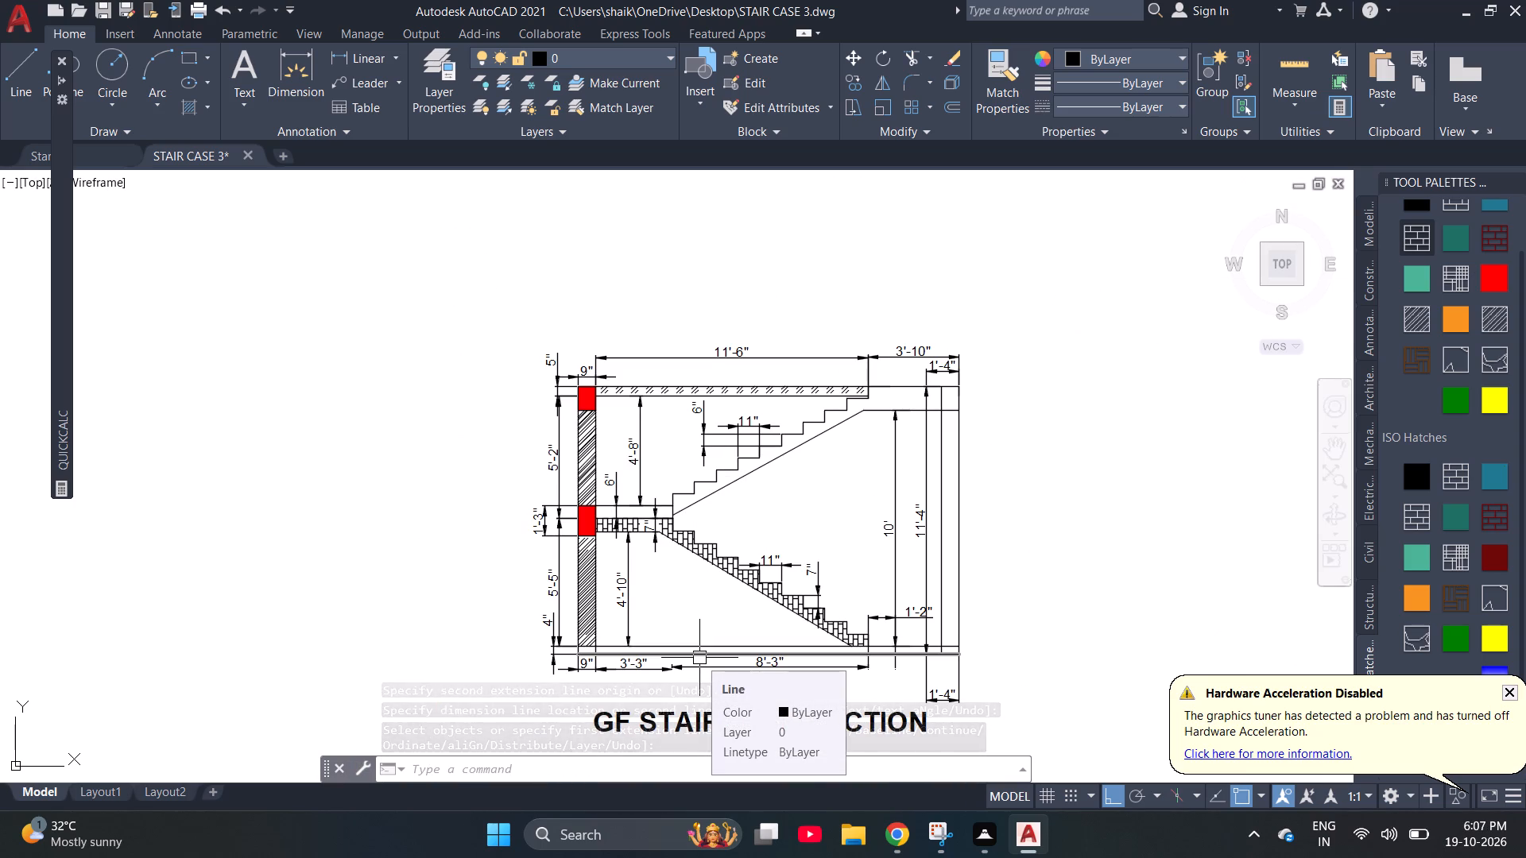
pyautogui.scroll(3, 699, 658)
pyautogui.scroll(-1, 685, 616)
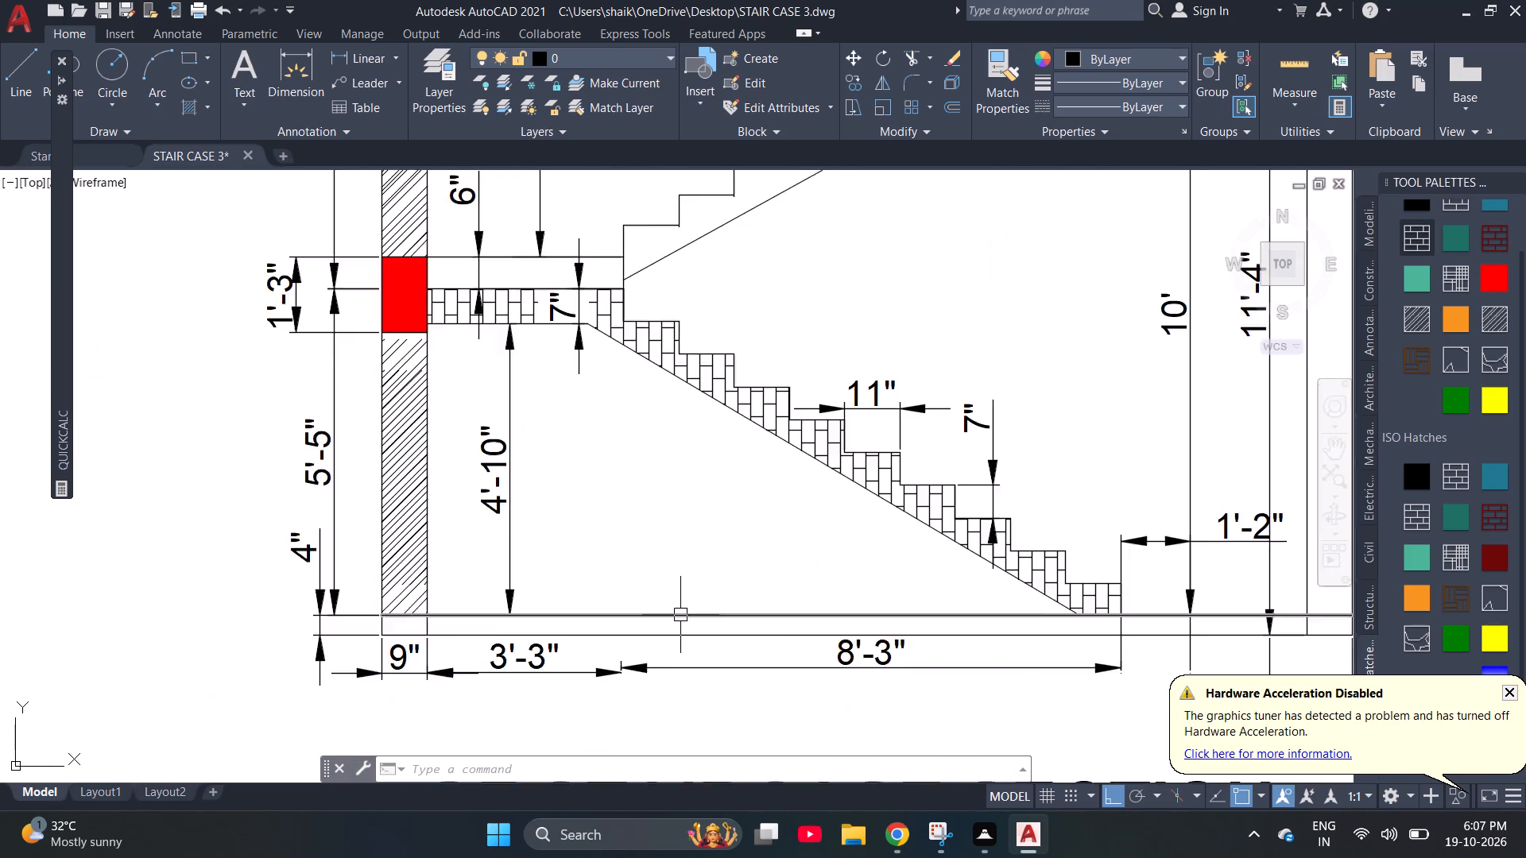
pyautogui.scroll(-1, 680, 615)
pyautogui.scroll(3, 1003, 610)
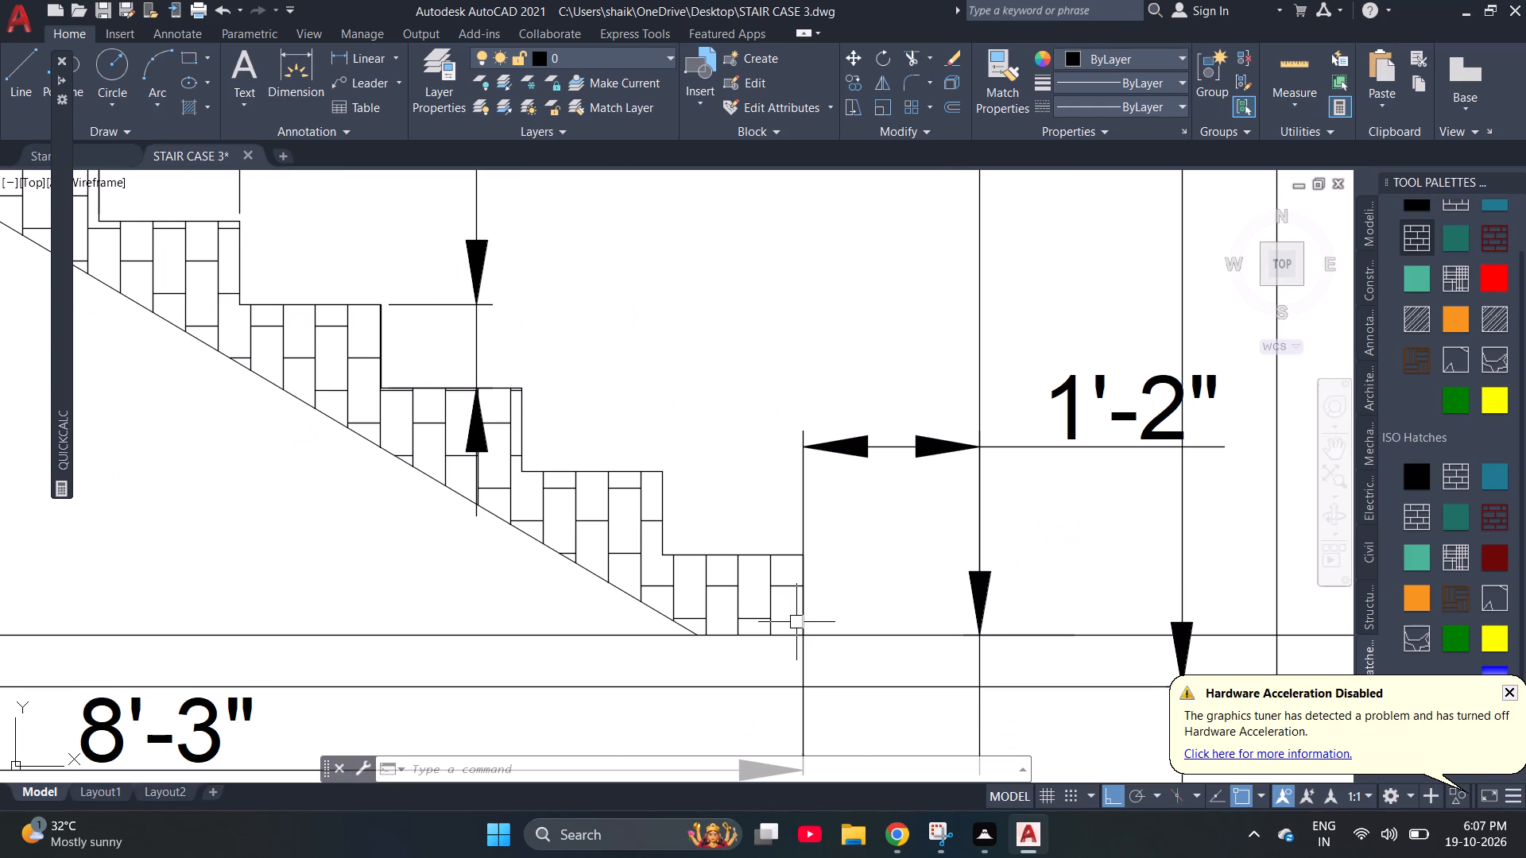
pyautogui.press('space')
pyautogui.press('Escape')
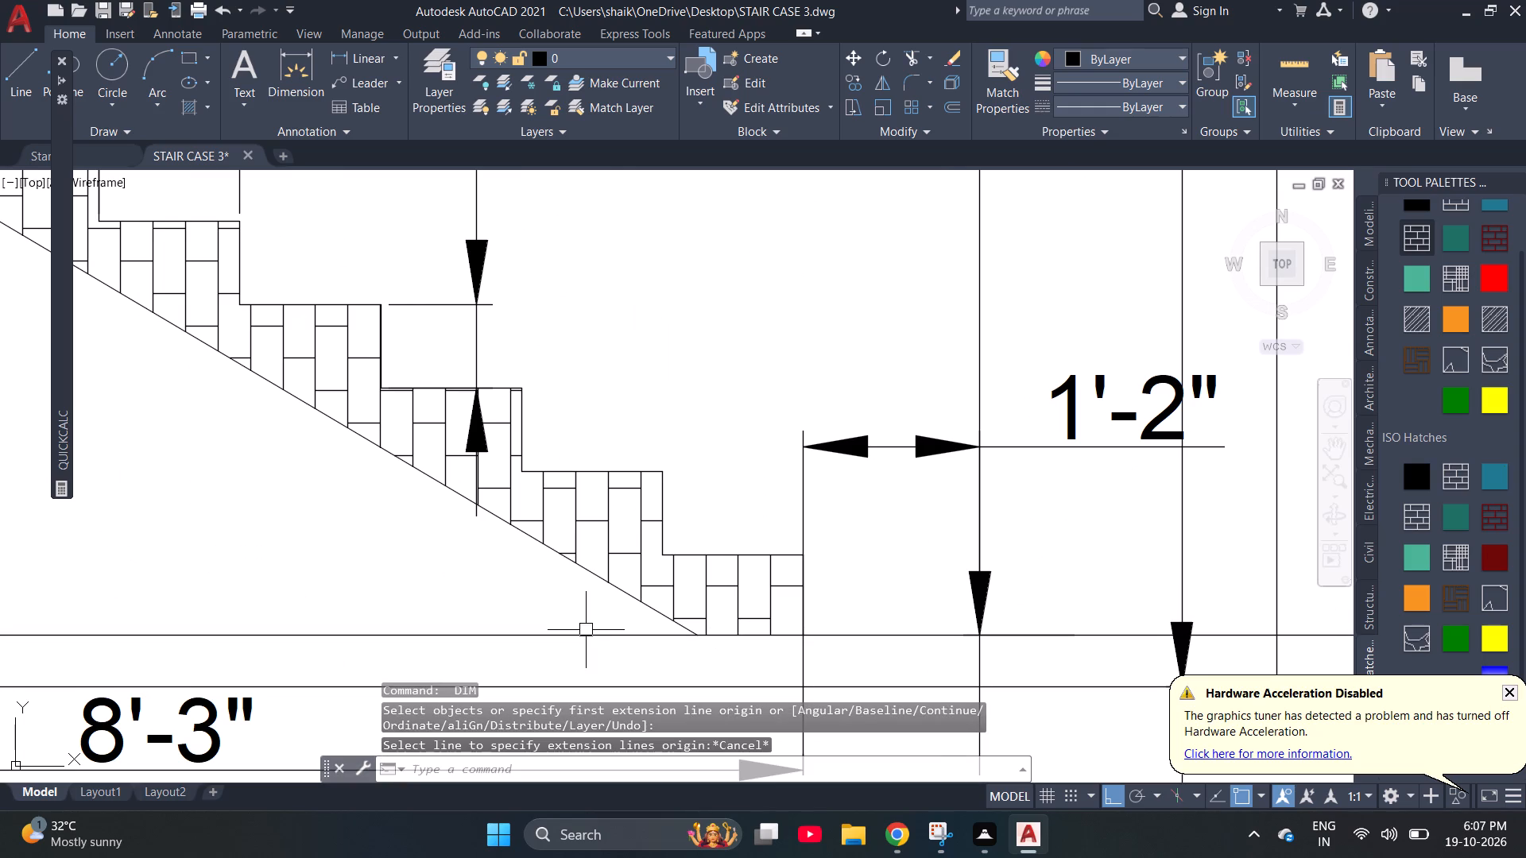
pyautogui.scroll(-3, 586, 630)
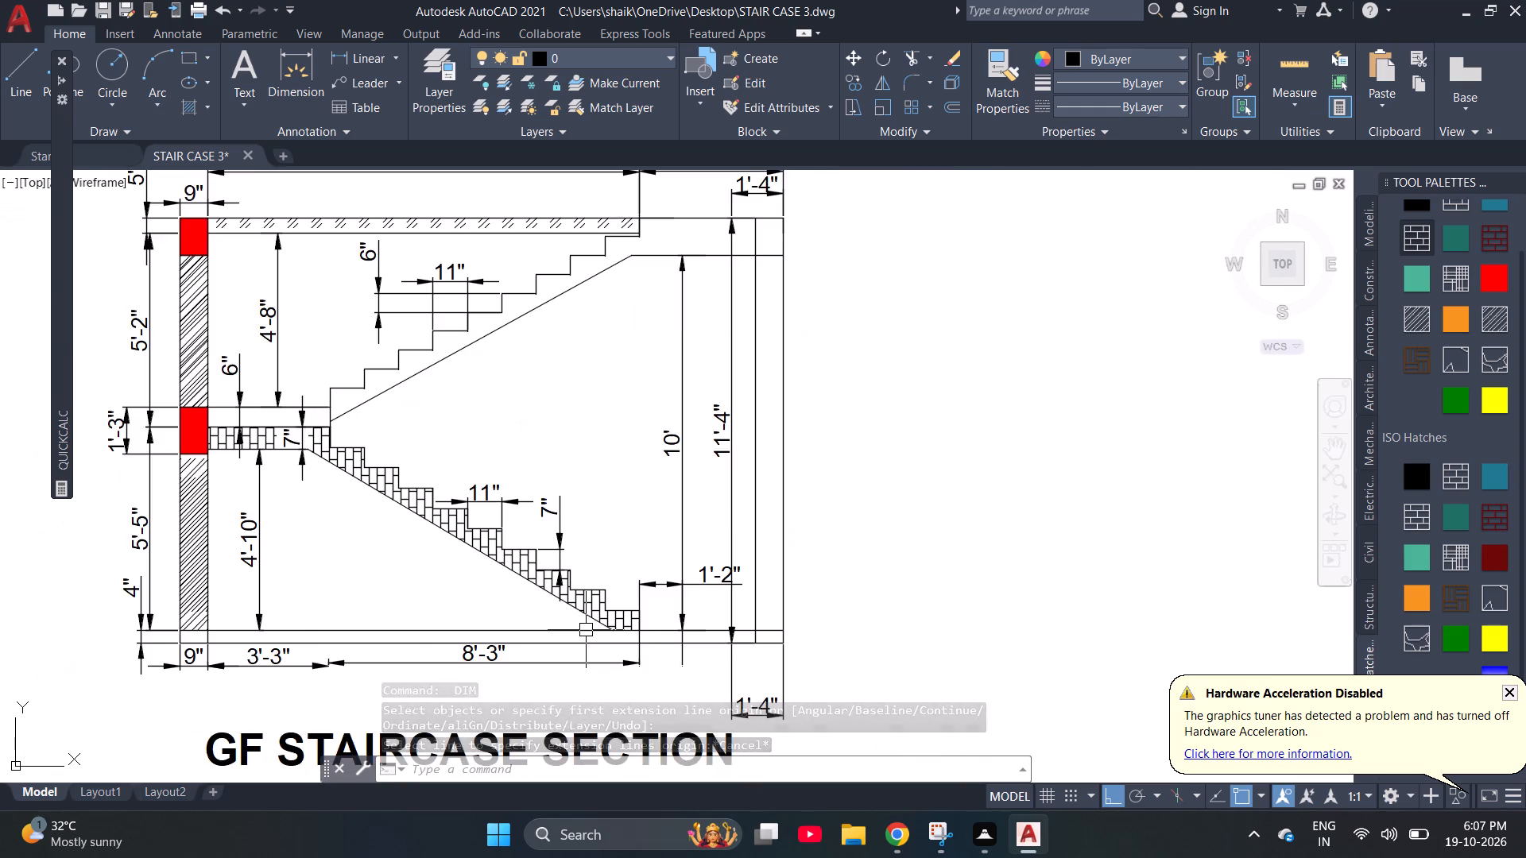
pyautogui.scroll(-1, 586, 630)
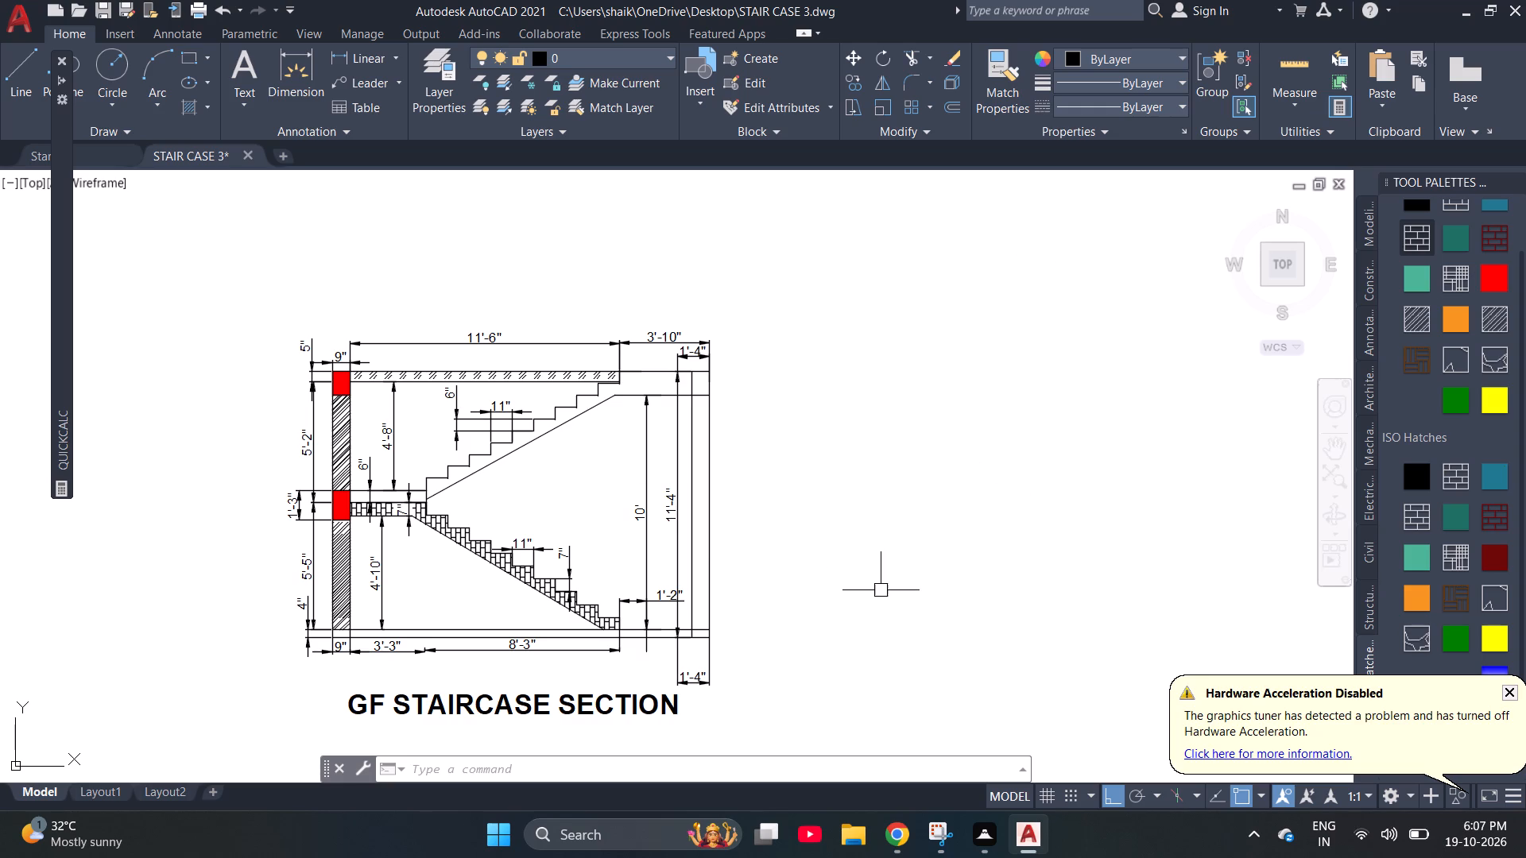
pyautogui.press('Escape')
pyautogui.press('Escape')
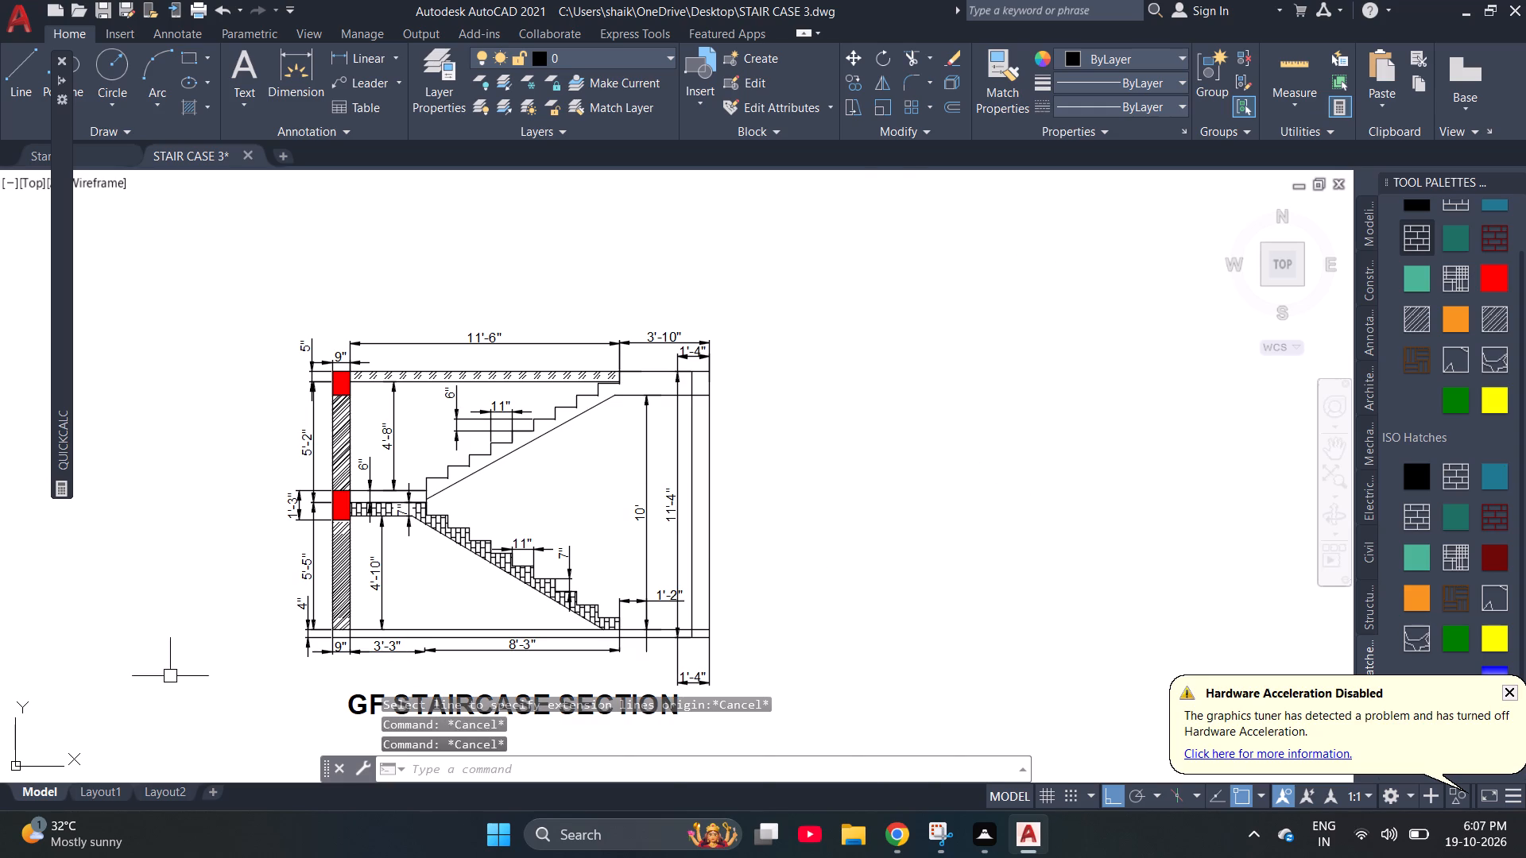
# Review the whole section, checking the wall, slab and base dimensions, both flights and the title.
pyautogui.scroll(2, 179, 671)
pyautogui.scroll(-2, 179, 671)
pyautogui.scroll(2, 311, 389)
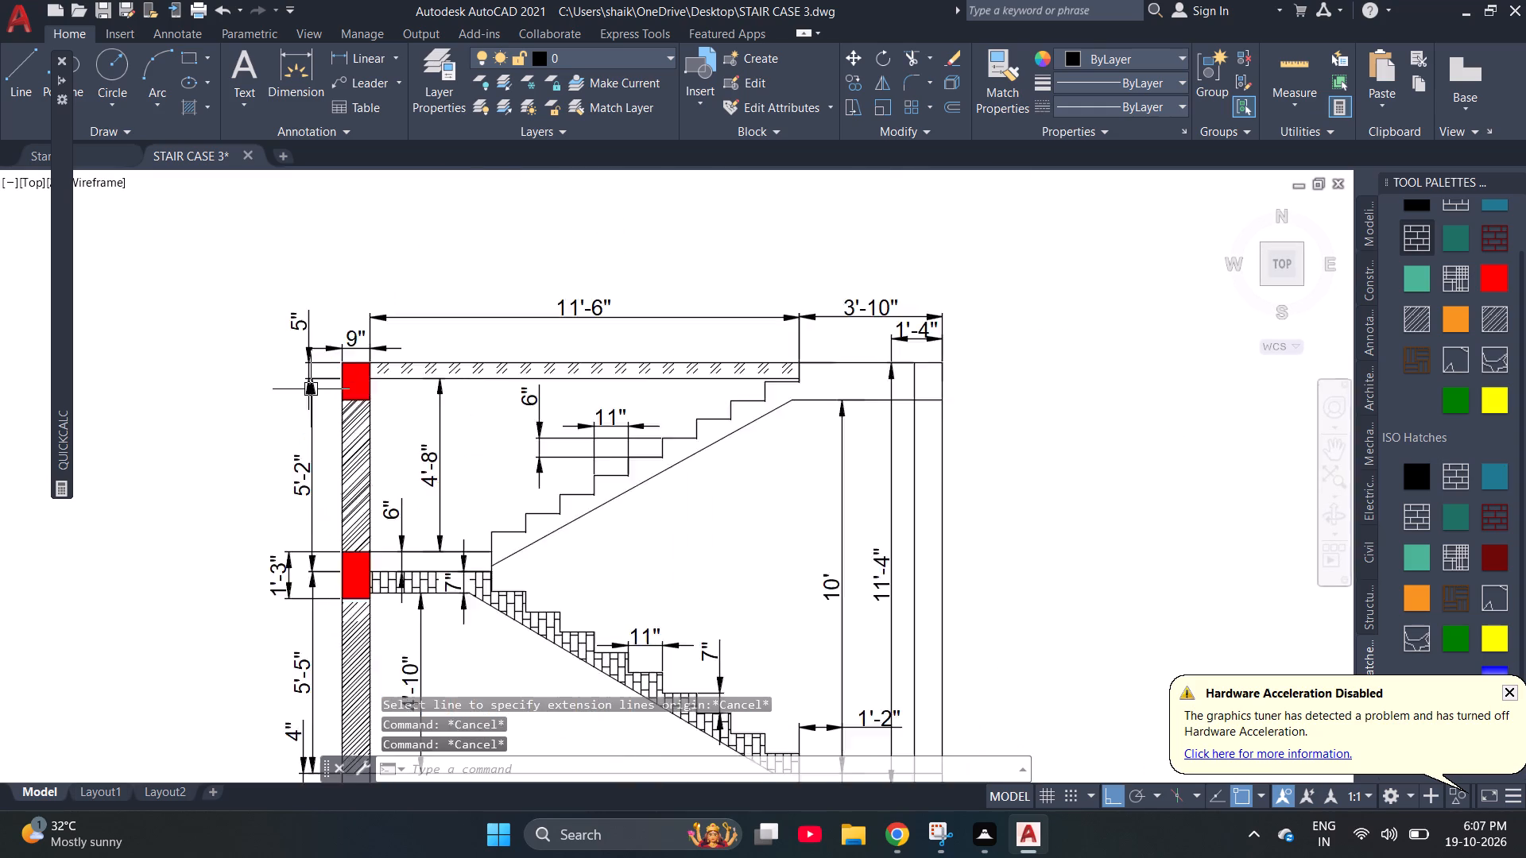
pyautogui.press('Escape')
pyautogui.press('Escape')
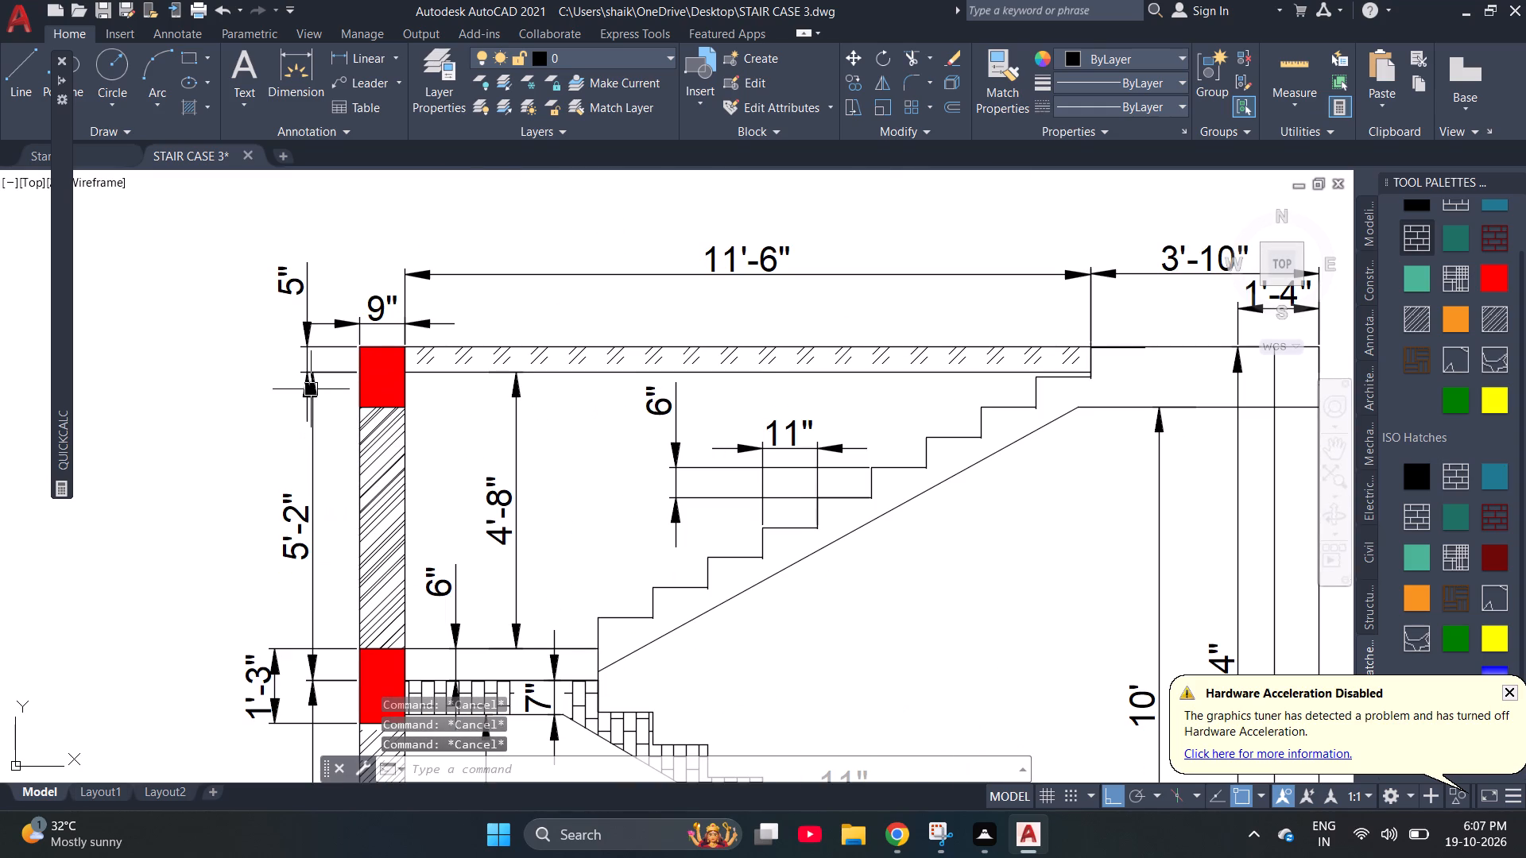
pyautogui.press('Escape')
pyautogui.scroll(-1, 556, 316)
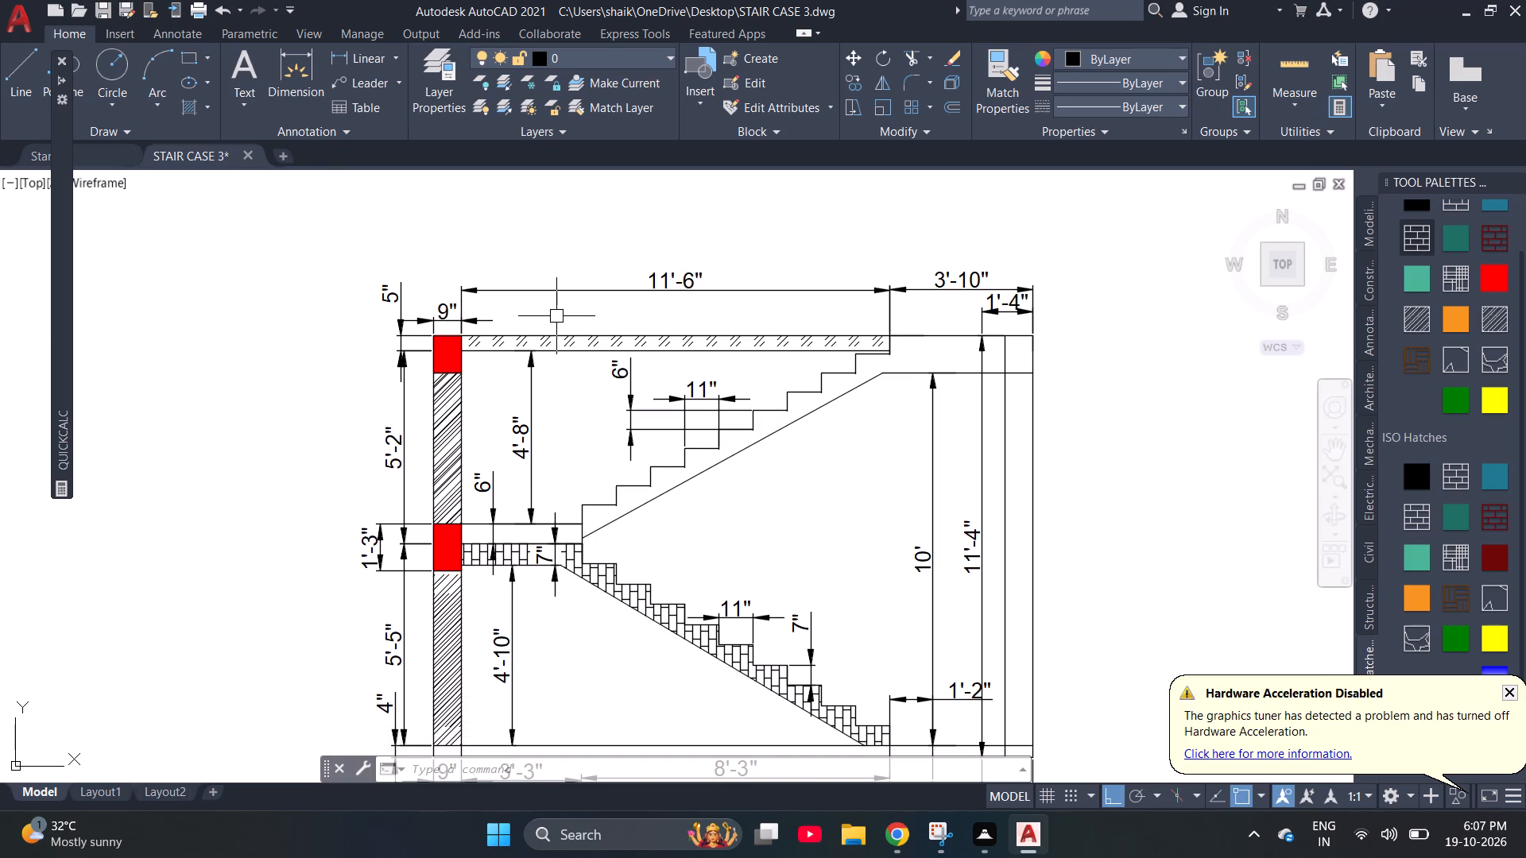
pyautogui.scroll(-2, 873, 337)
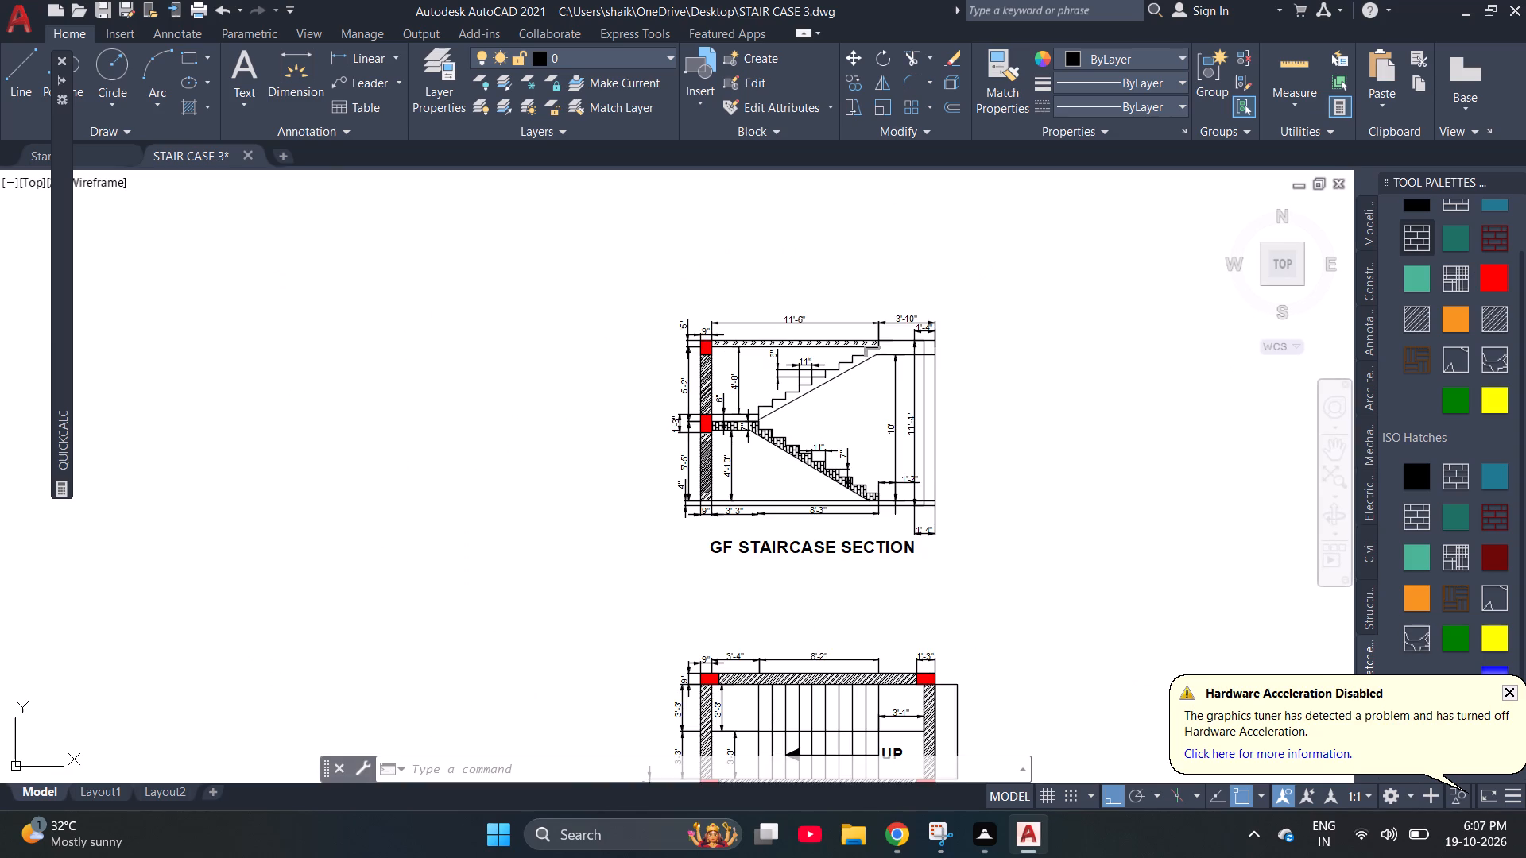
pyautogui.scroll(3, 961, 477)
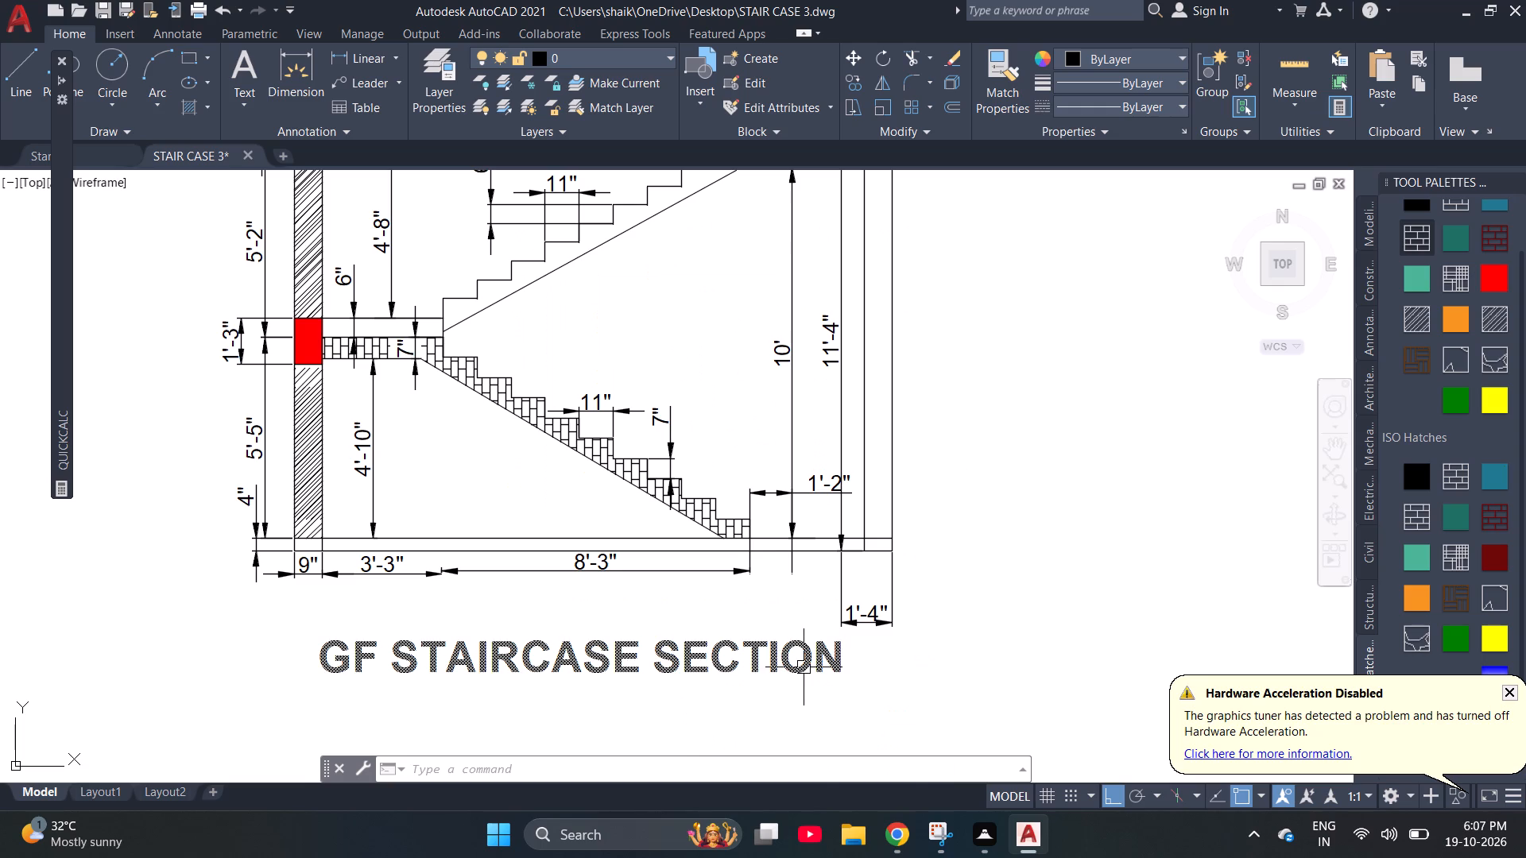
pyautogui.scroll(2, 279, 647)
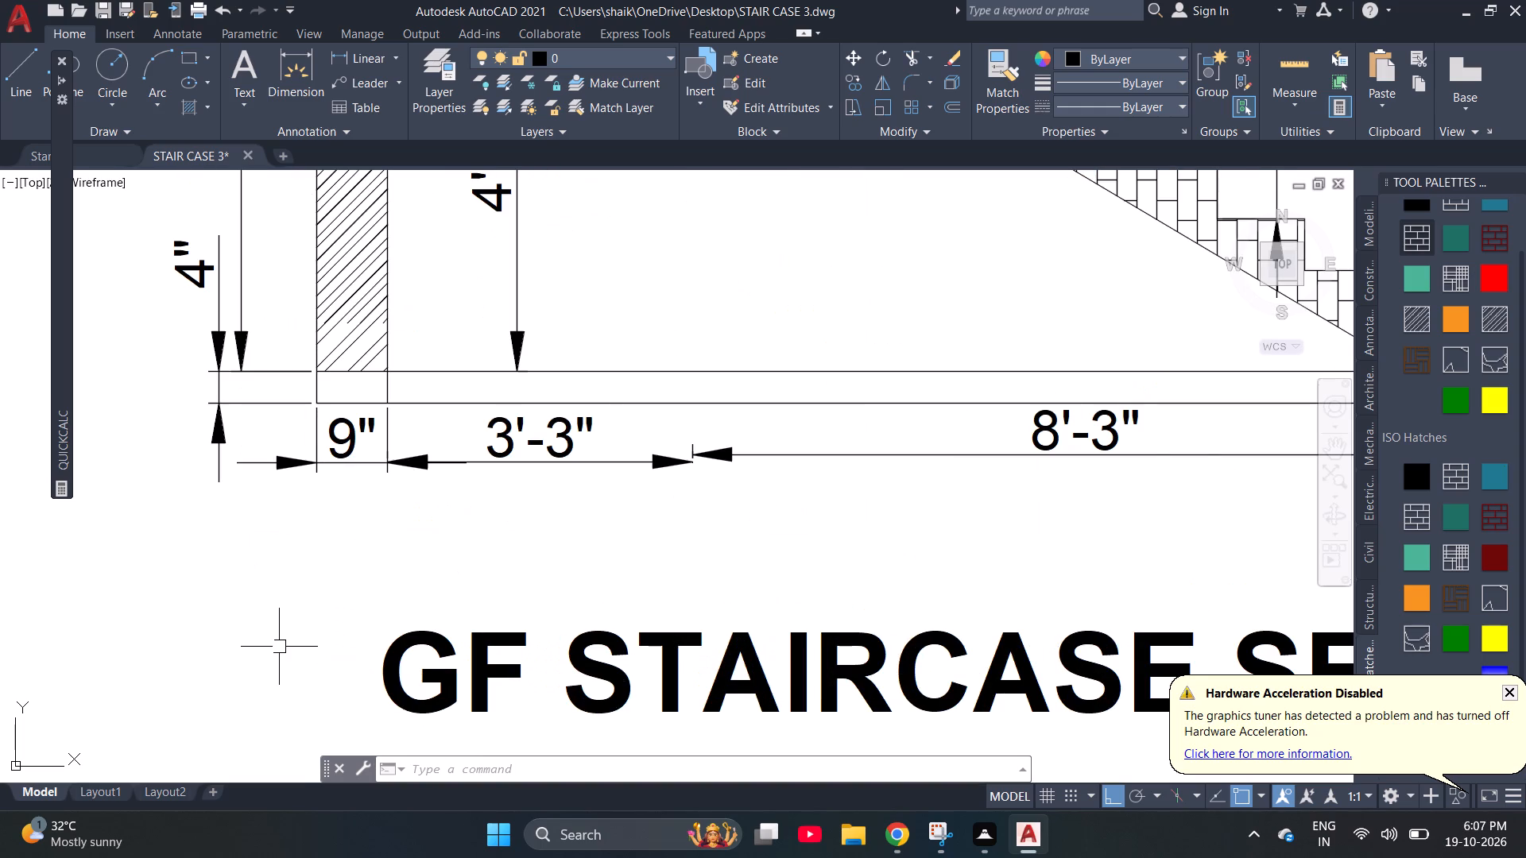
pyautogui.scroll(-2, 351, 601)
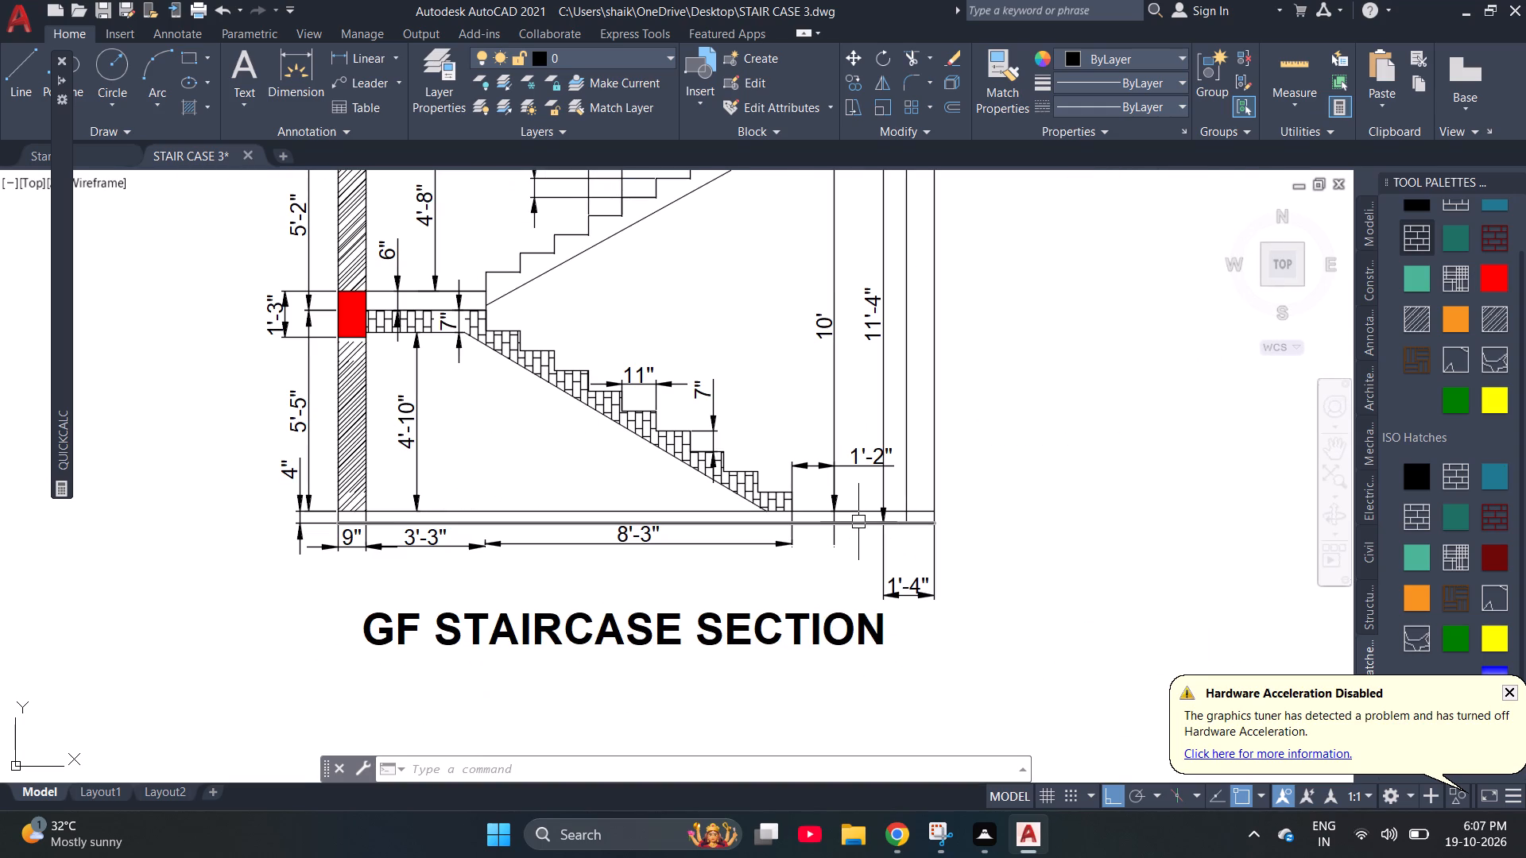
pyautogui.scroll(3, 888, 514)
pyautogui.scroll(-2, 594, 517)
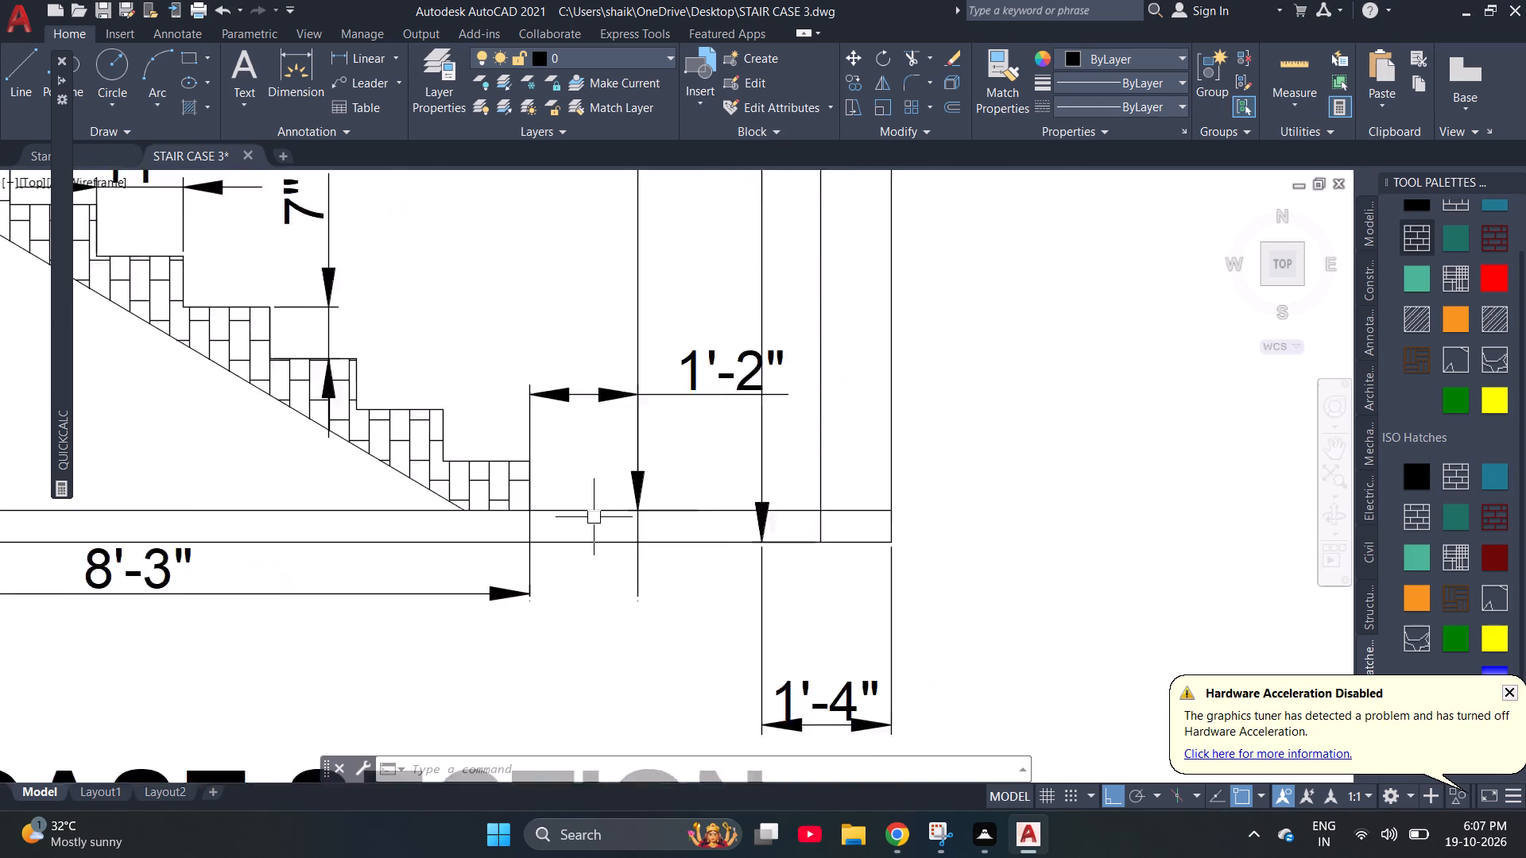
pyautogui.scroll(-1, 594, 517)
pyautogui.scroll(-1, 778, 479)
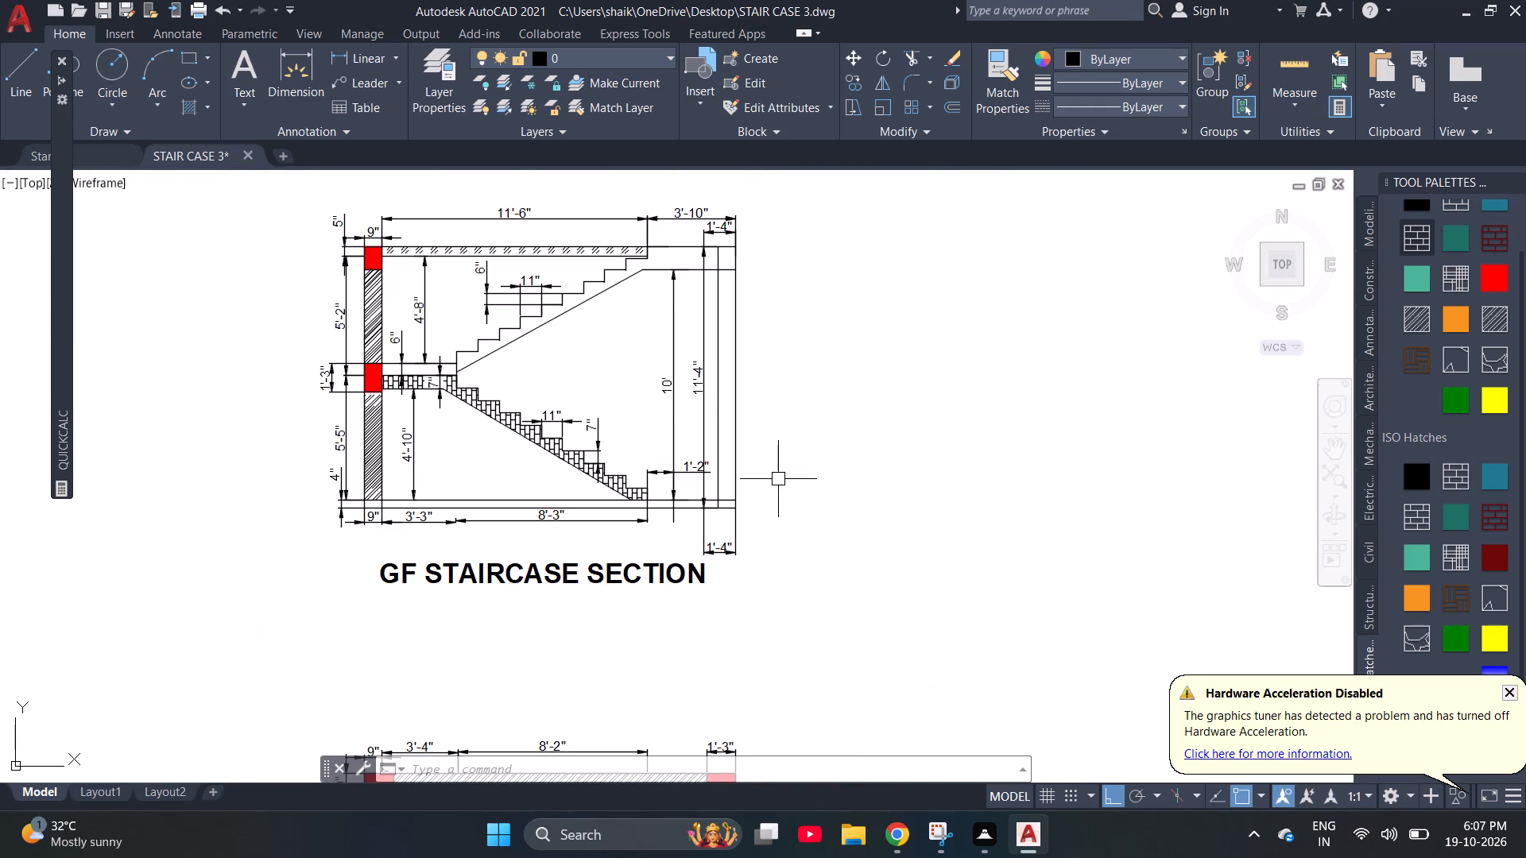
pyautogui.scroll(1, 374, 142)
pyautogui.scroll(2, 298, 215)
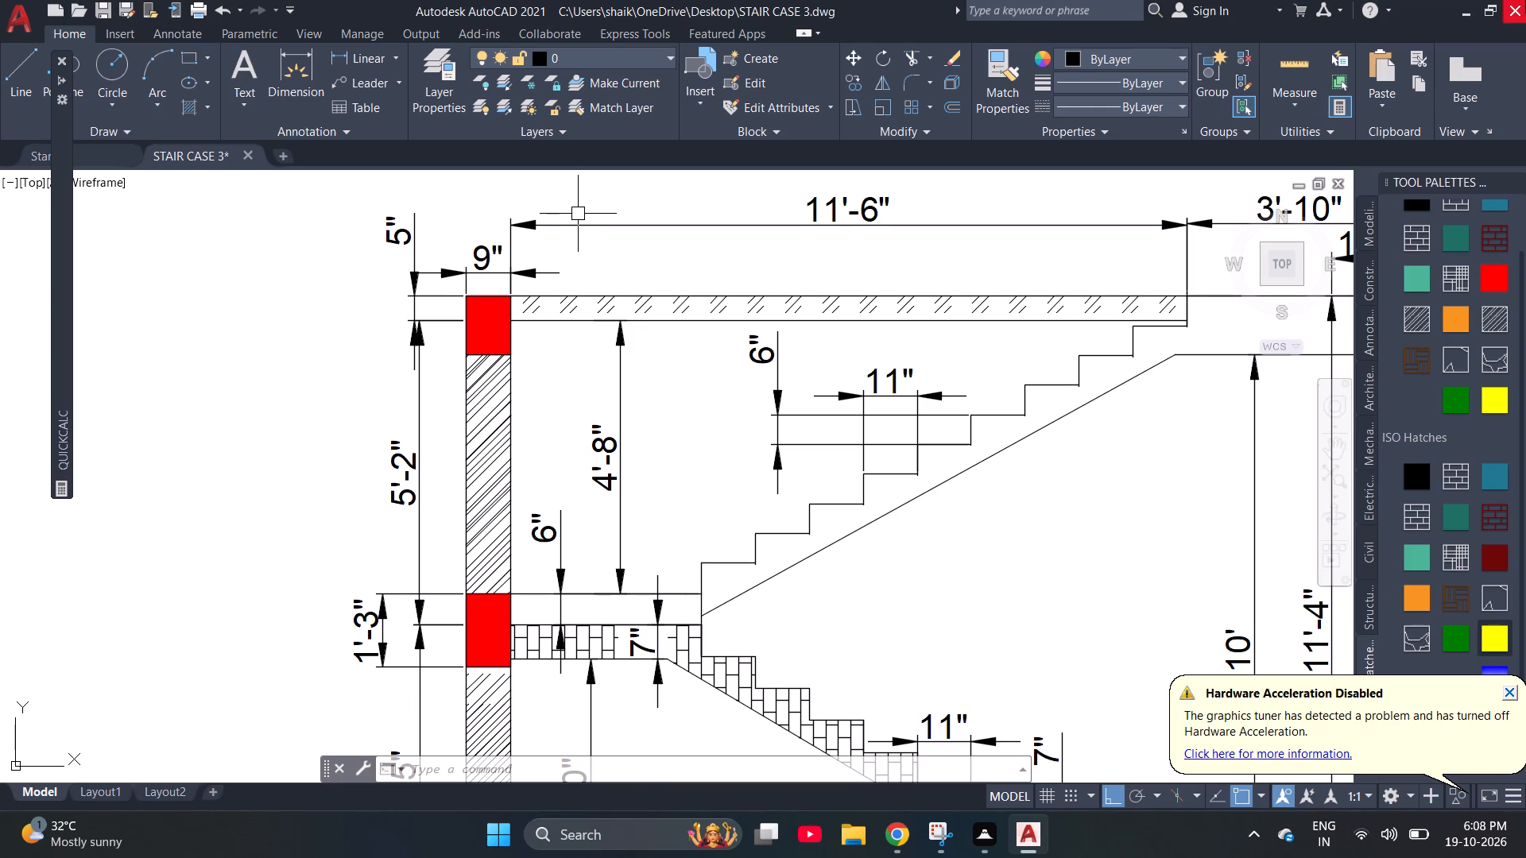
pyautogui.scroll(1, 1525, 0)
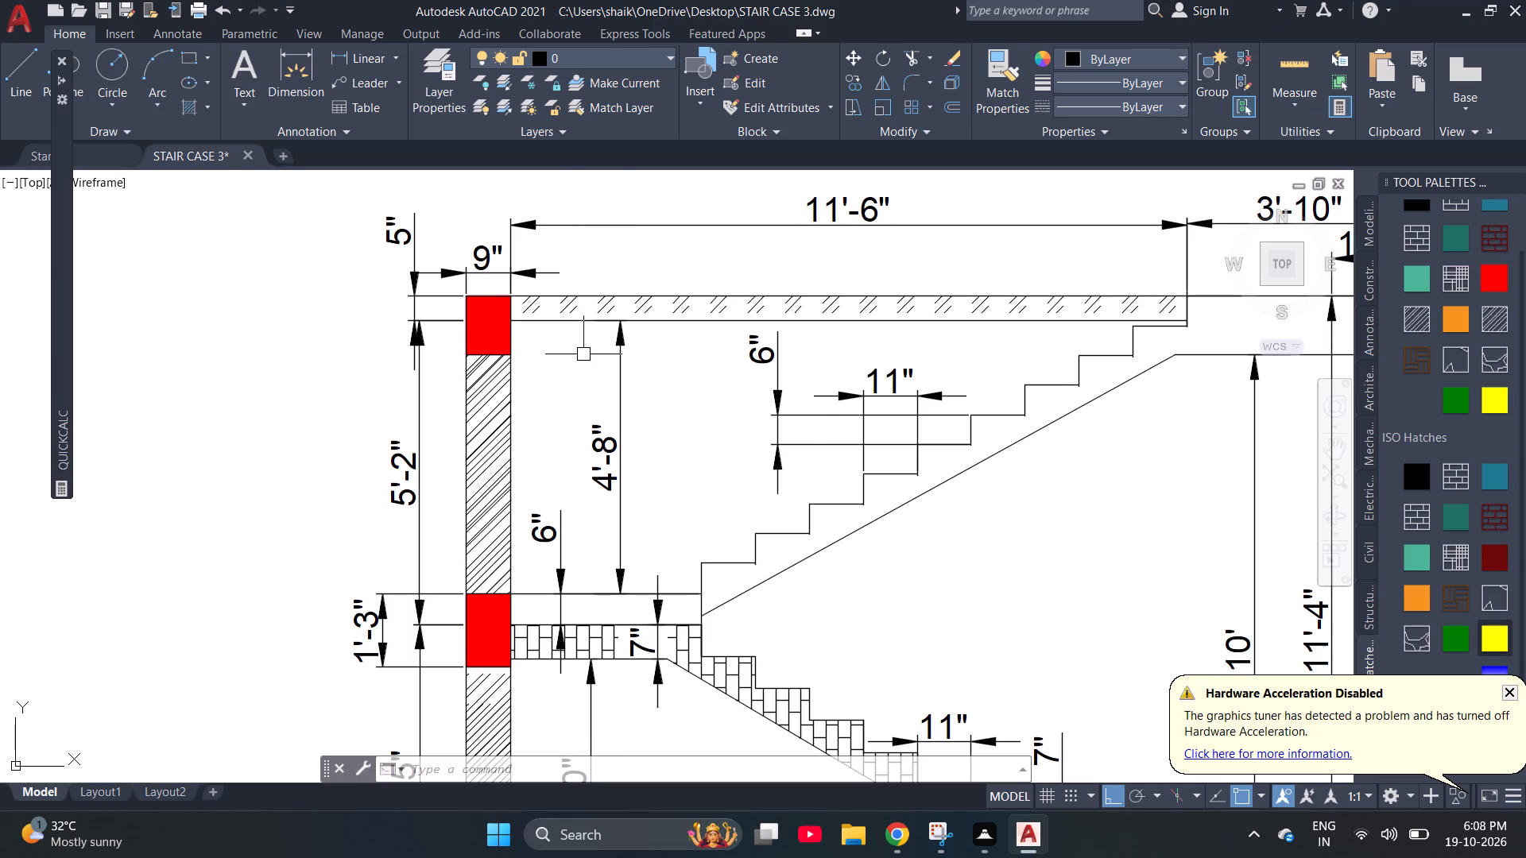
pyautogui.scroll(-1, 585, 354)
pyautogui.scroll(-1, 548, 478)
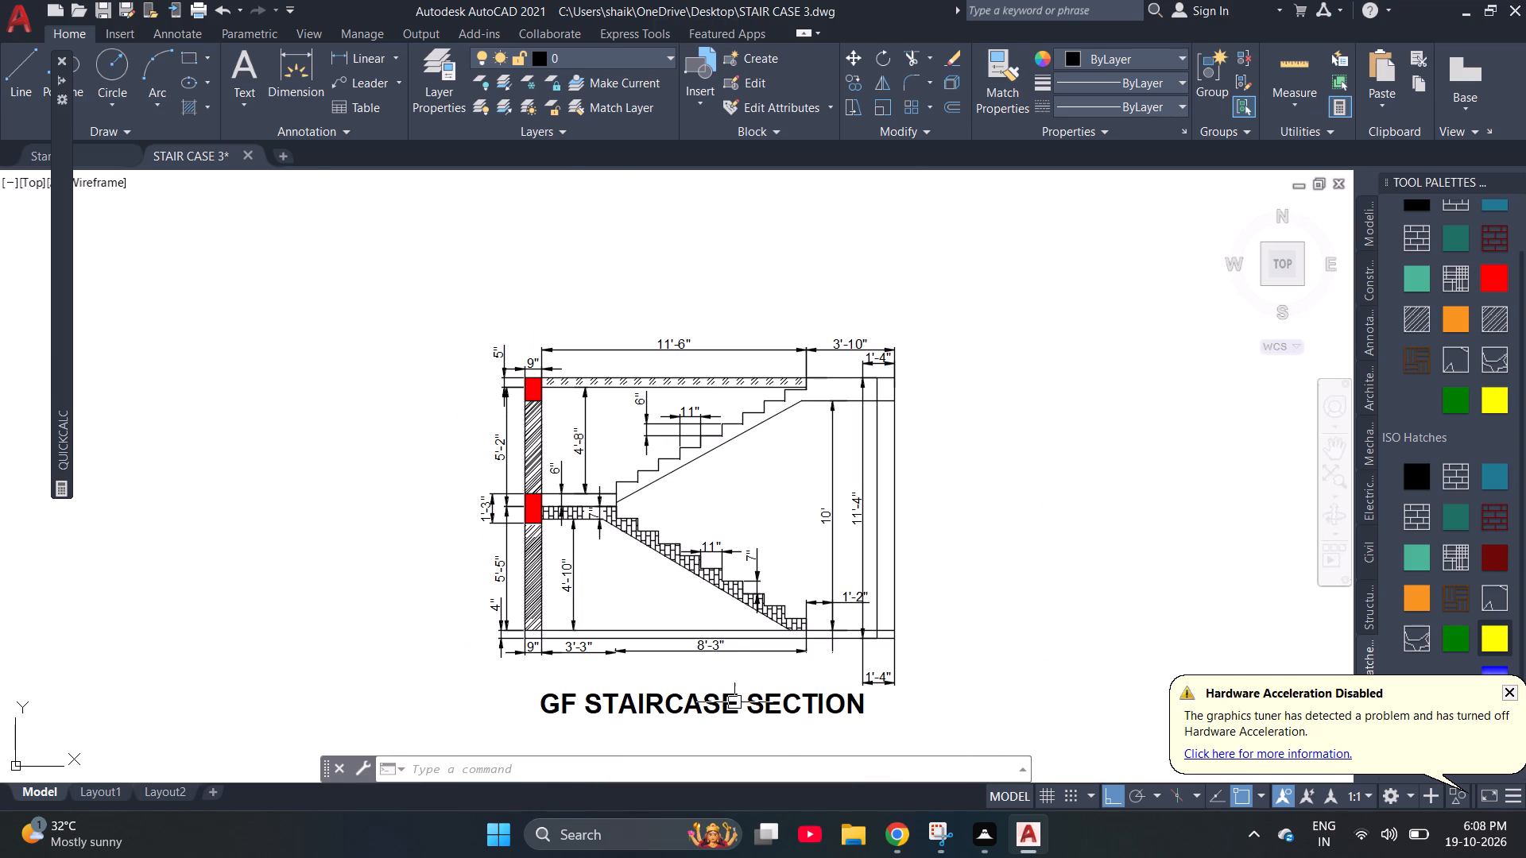
# Add an overall vertical dimension from the hatched wall's top outer corner to the base's bottom corner, placed outside the existing wall dimensions.
pyautogui.scroll(2, 780, 744)
pyautogui.scroll(-3, 489, 613)
pyautogui.press('Escape')
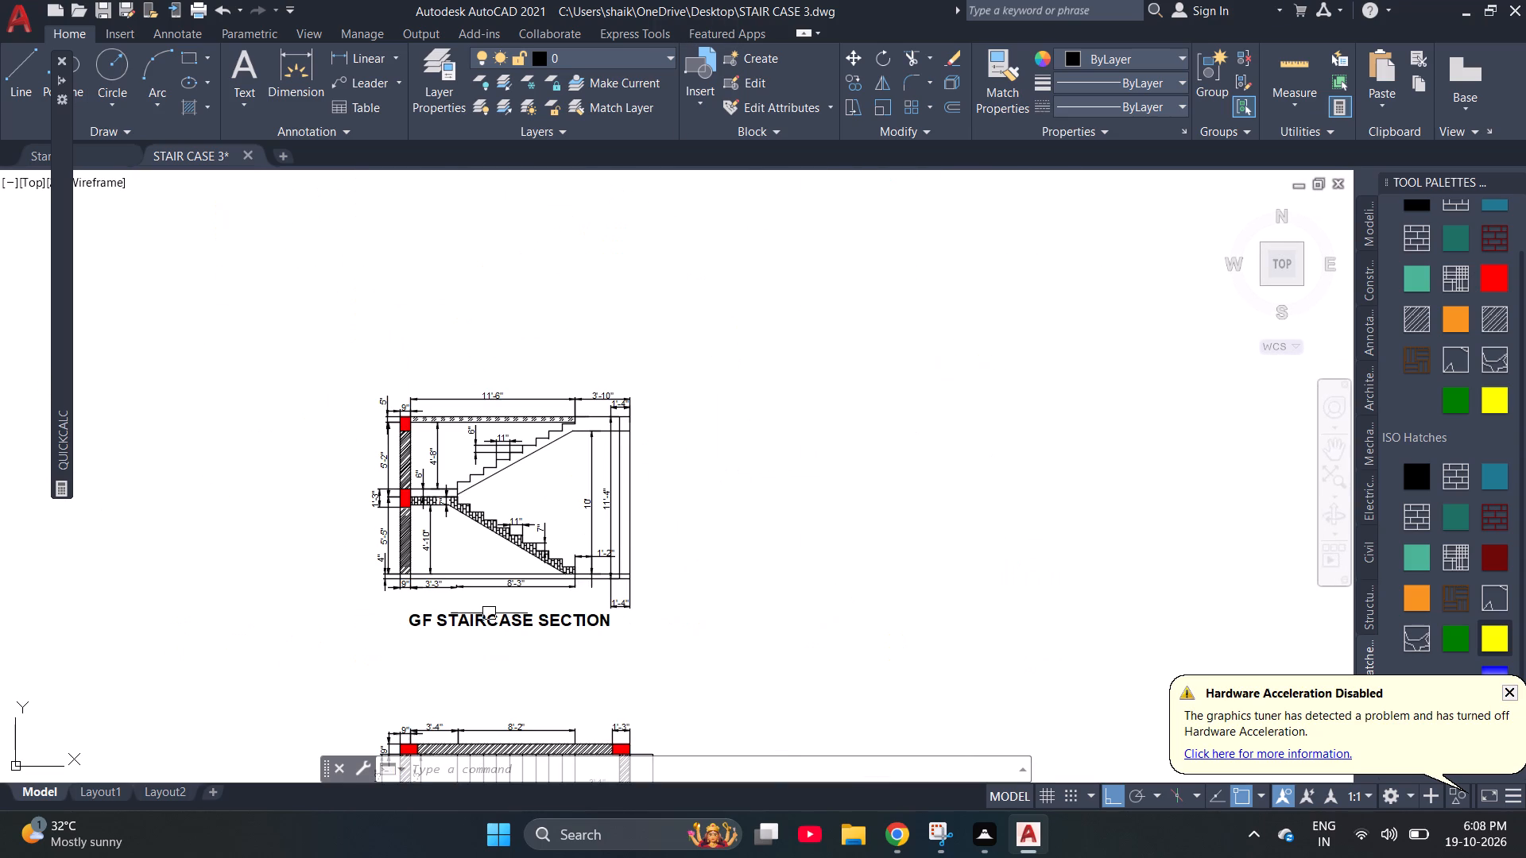
pyautogui.click(288, 81)
pyautogui.scroll(4, 335, 330)
pyautogui.scroll(-2, 378, 373)
pyautogui.scroll(3, 519, 619)
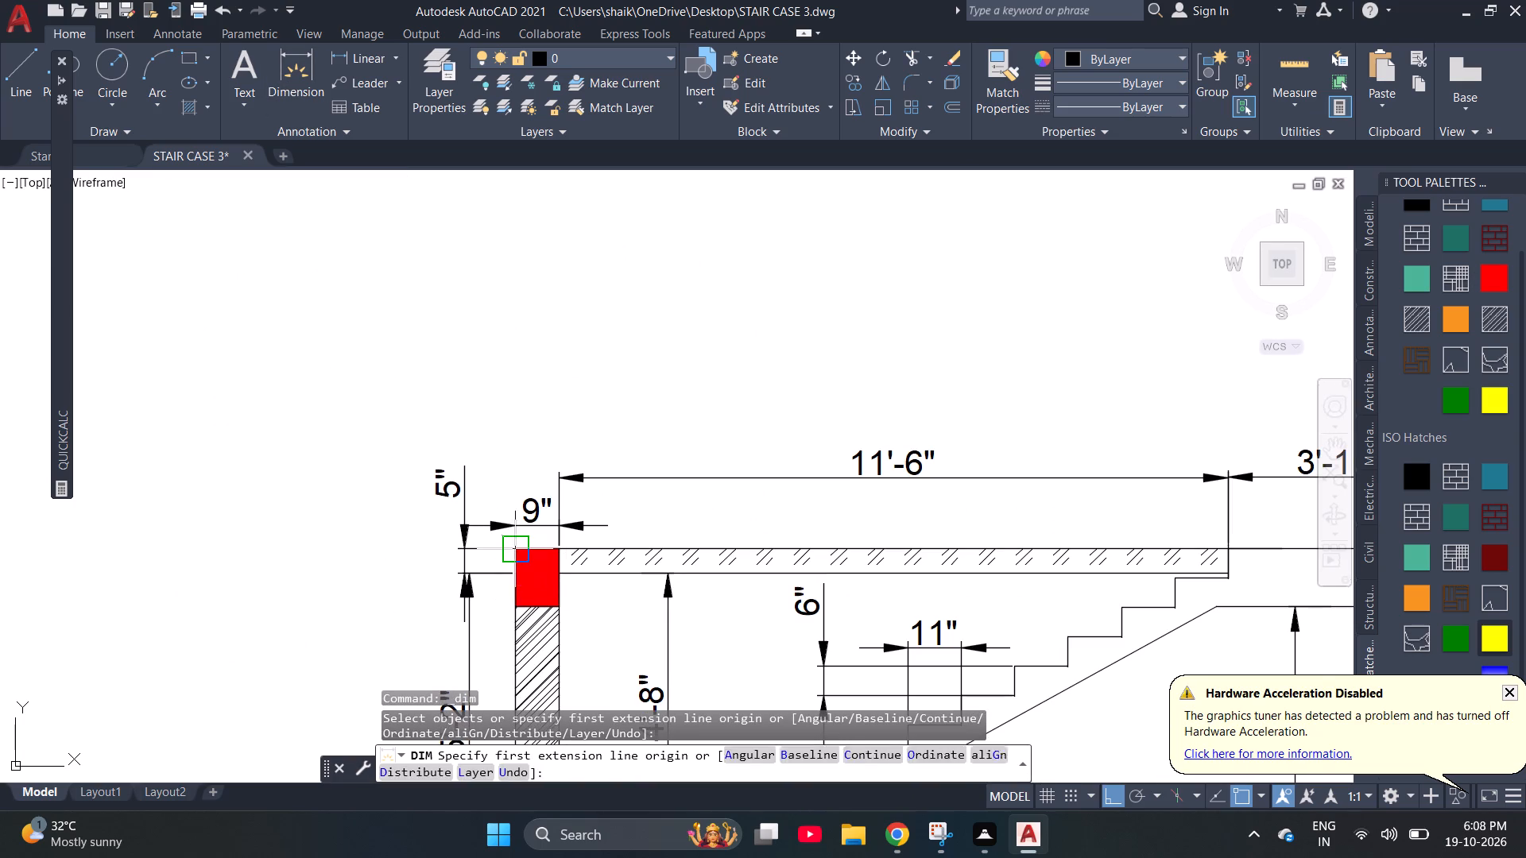
pyautogui.scroll(4, 509, 546)
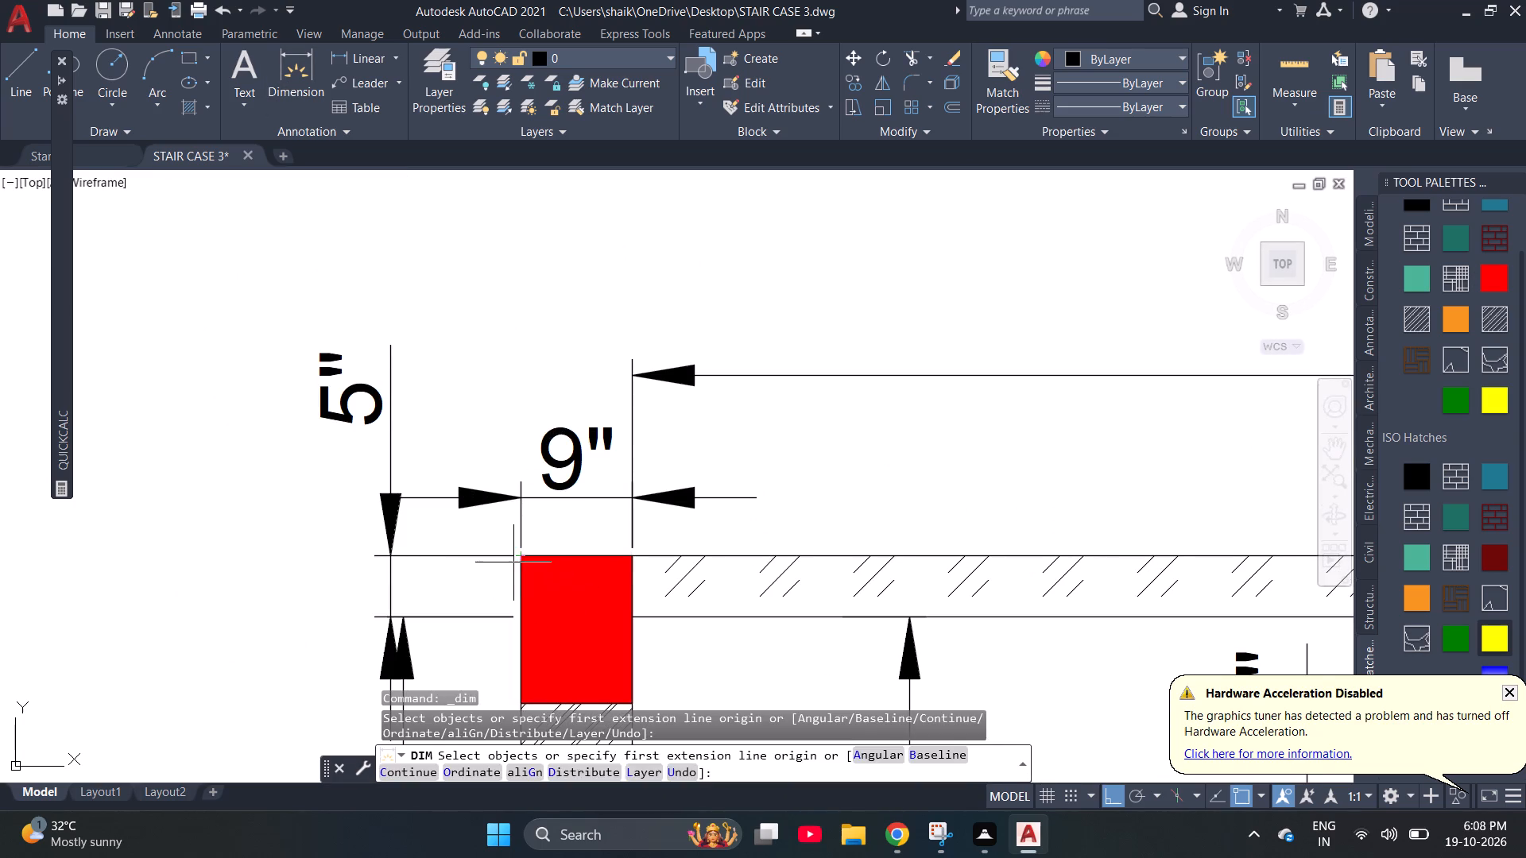
pyautogui.click(521, 561)
pyautogui.scroll(-2, 424, 401)
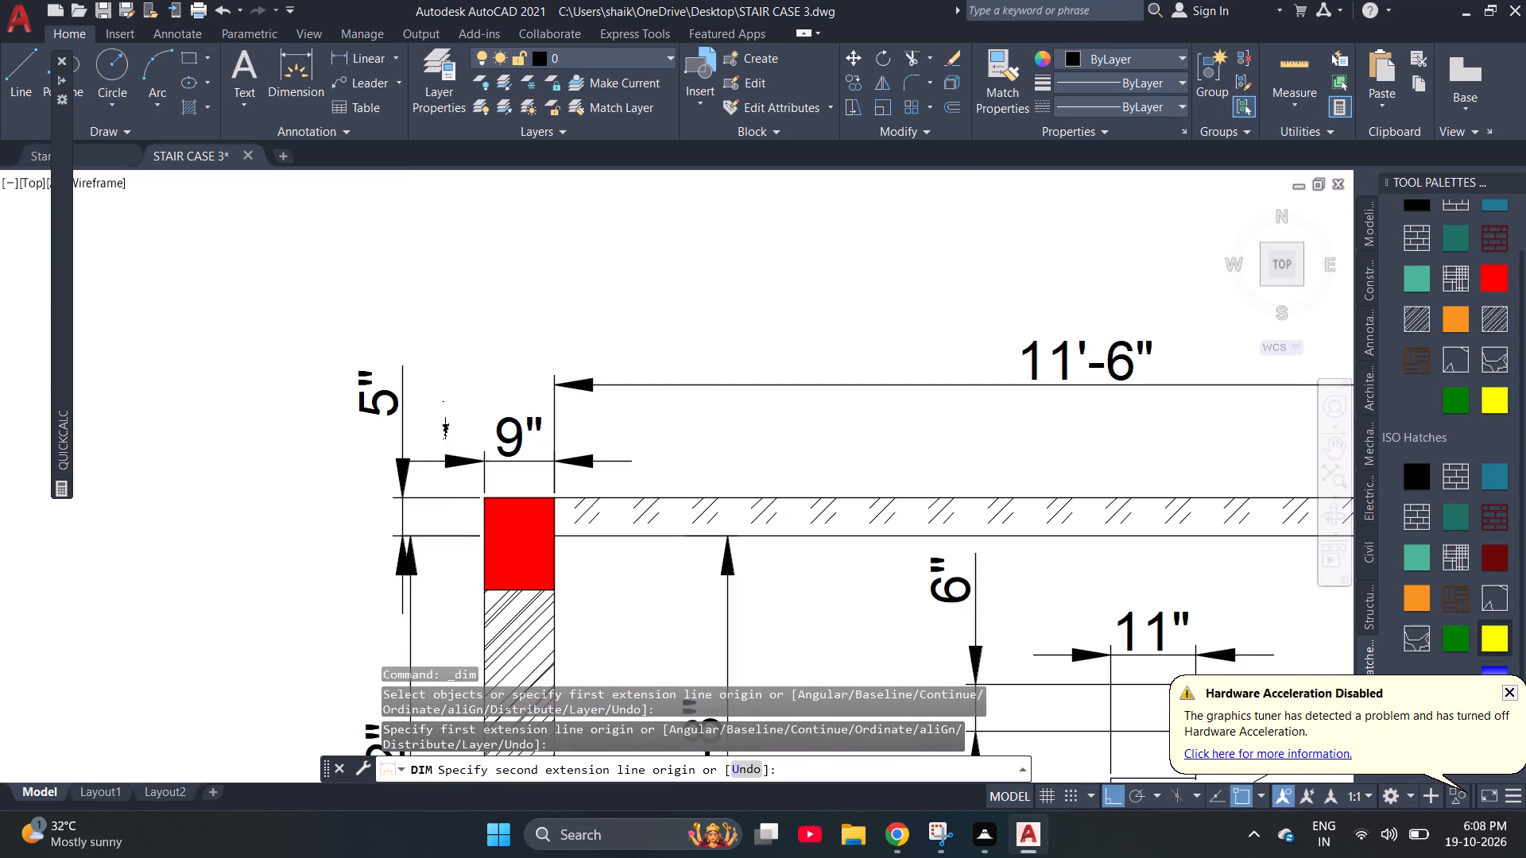
pyautogui.scroll(-3, 420, 402)
pyautogui.scroll(4, 418, 584)
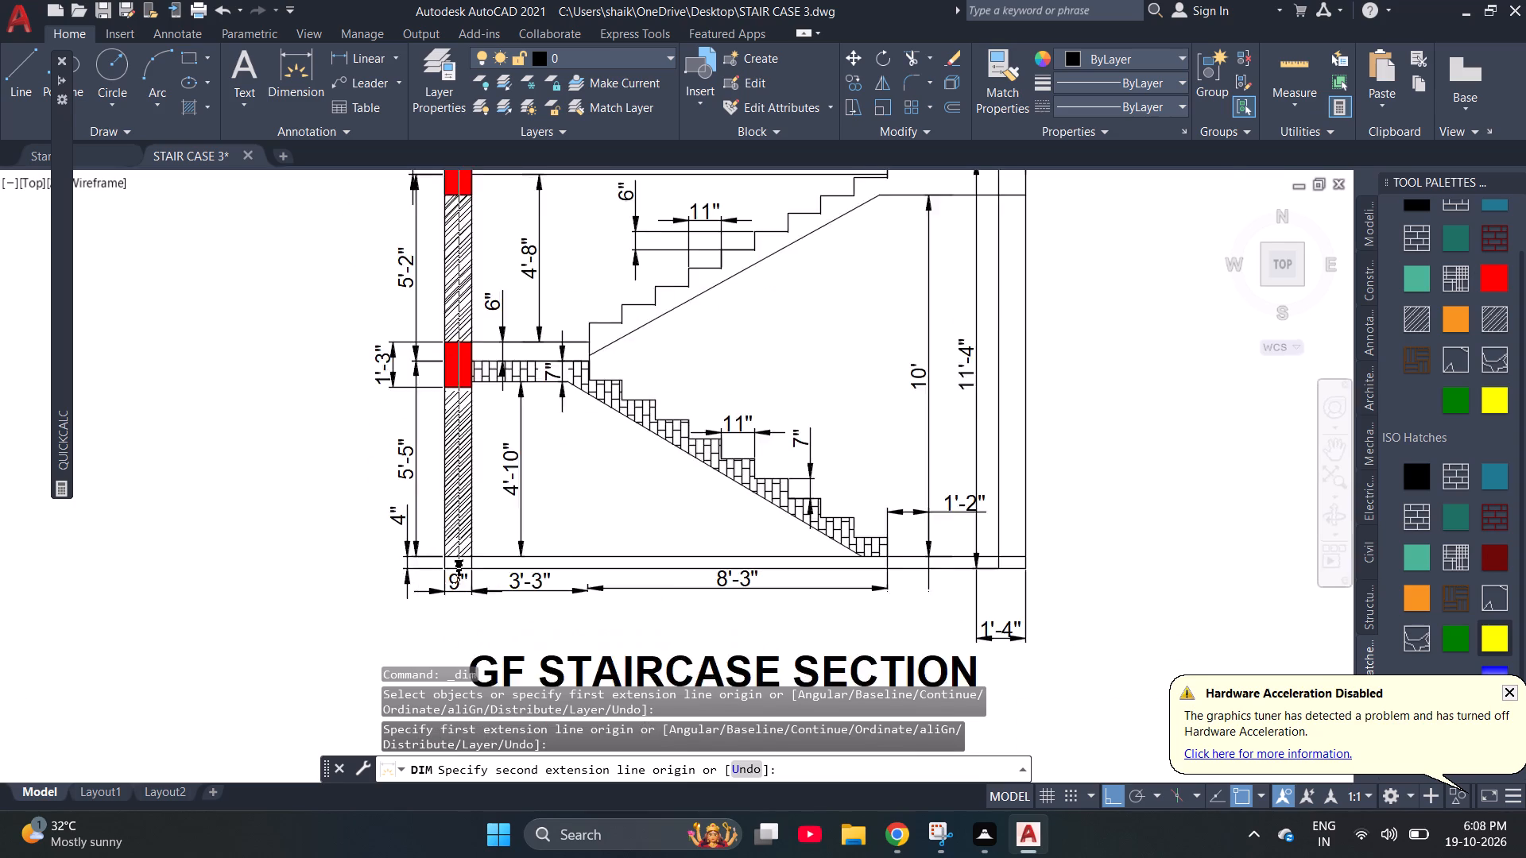
pyautogui.scroll(3, 418, 584)
pyautogui.click(522, 531)
pyautogui.scroll(-1, 327, 503)
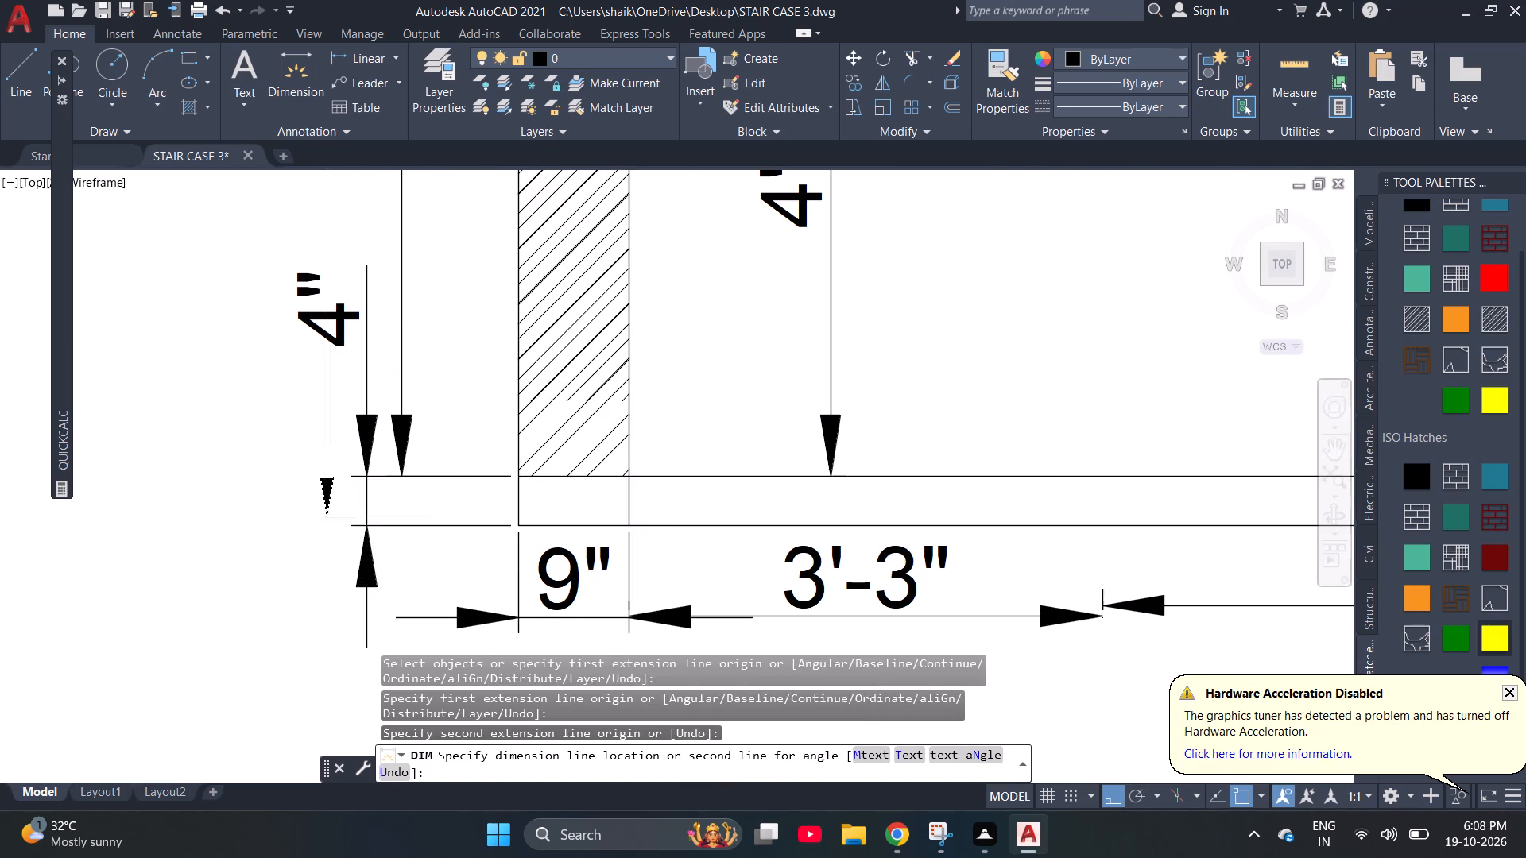
pyautogui.scroll(-3, 327, 503)
pyautogui.click(293, 510)
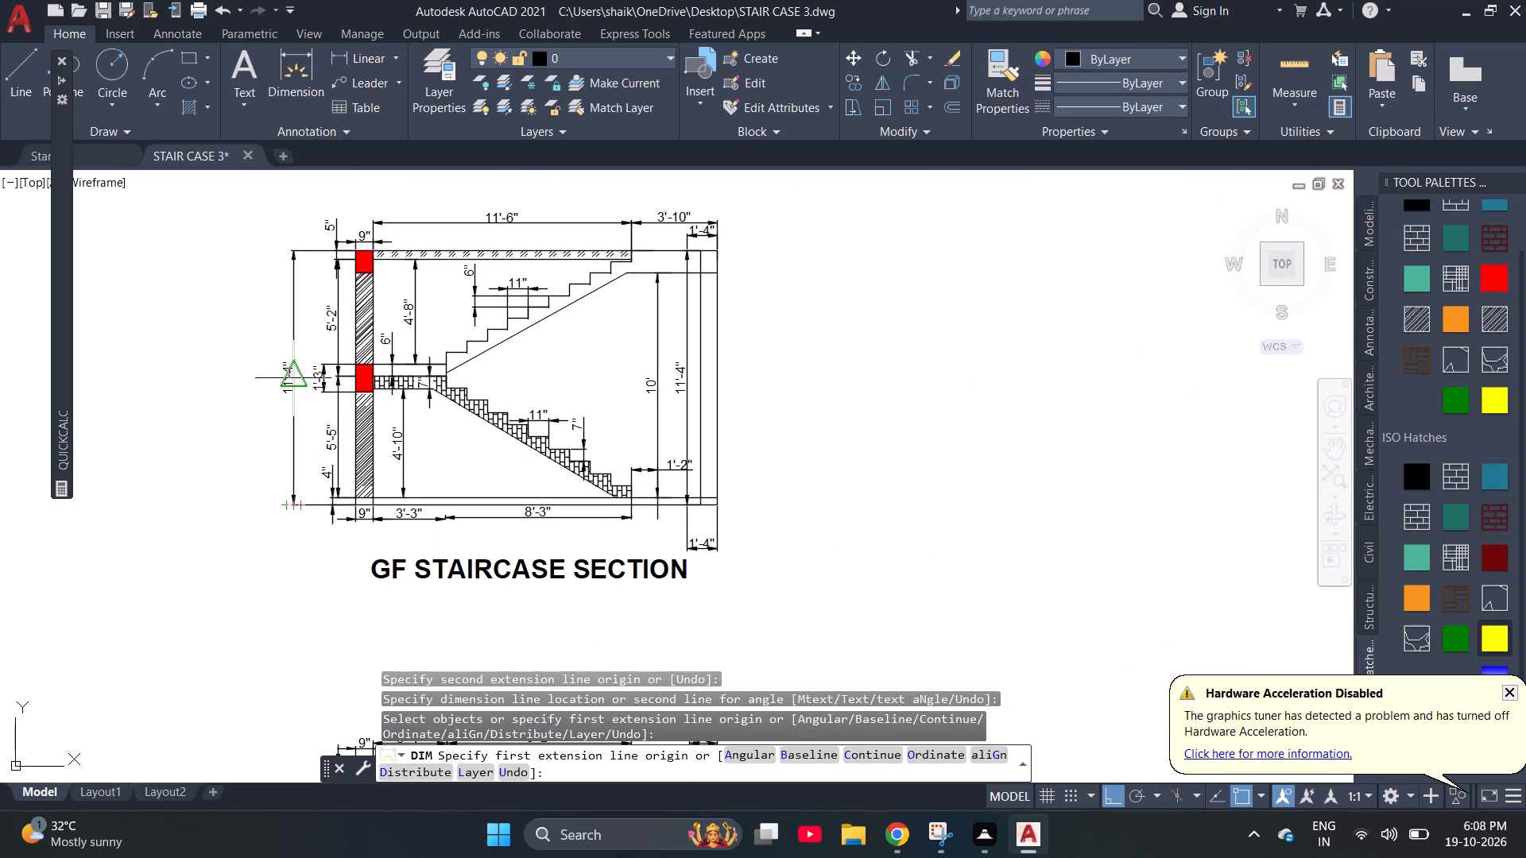
pyautogui.scroll(3, 285, 369)
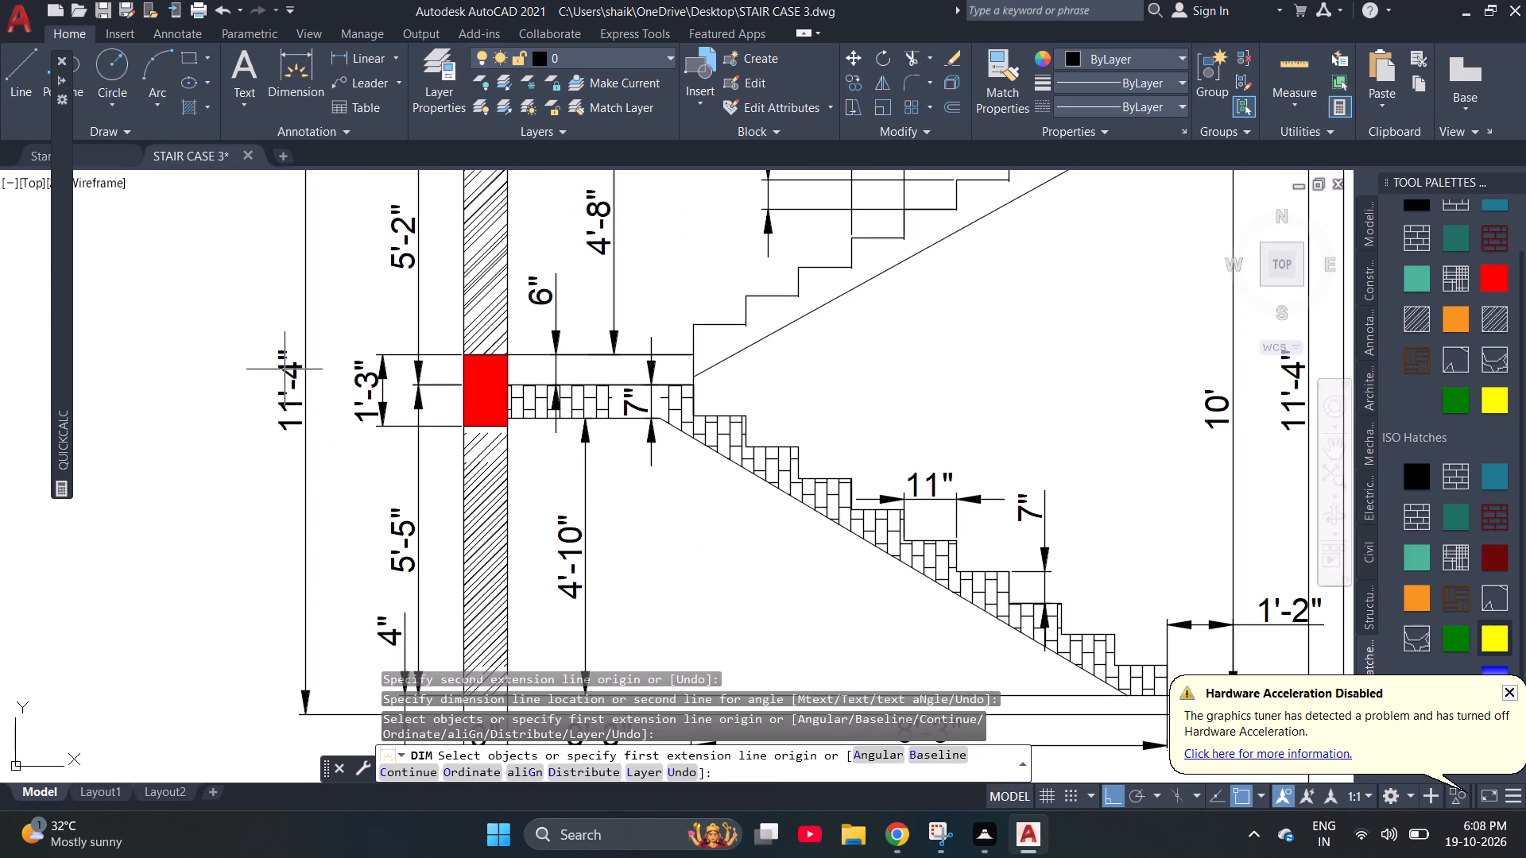
pyautogui.press('Escape')
pyautogui.press('Escape')
# Examine the section from the wall-side dimensions across to the upper flight's far end for missing dimensions.
pyautogui.scroll(-1, 432, 313)
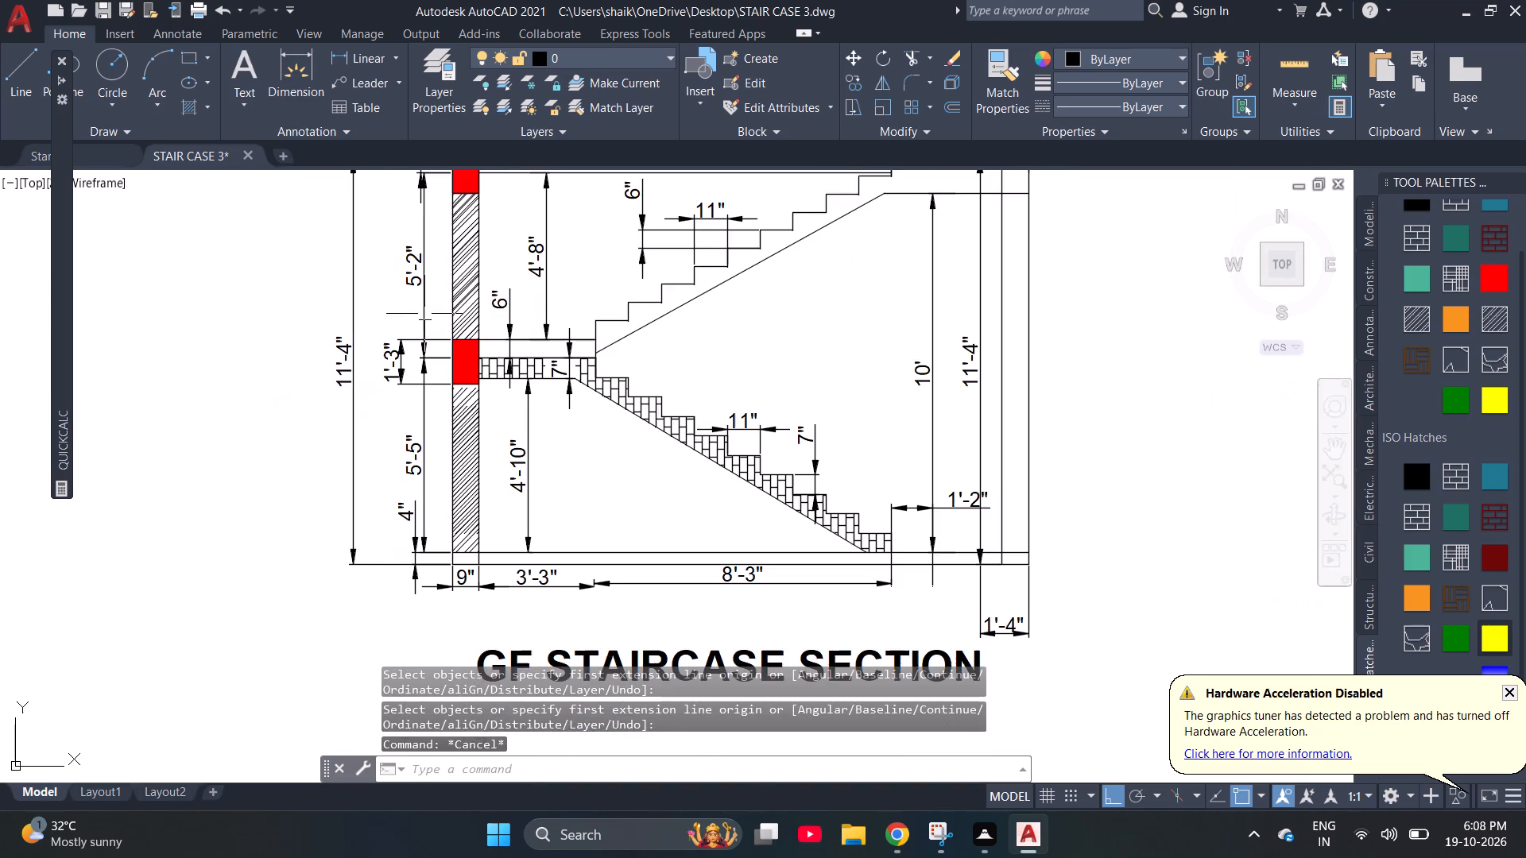
pyautogui.scroll(-2, 320, 325)
pyautogui.scroll(2, 579, 253)
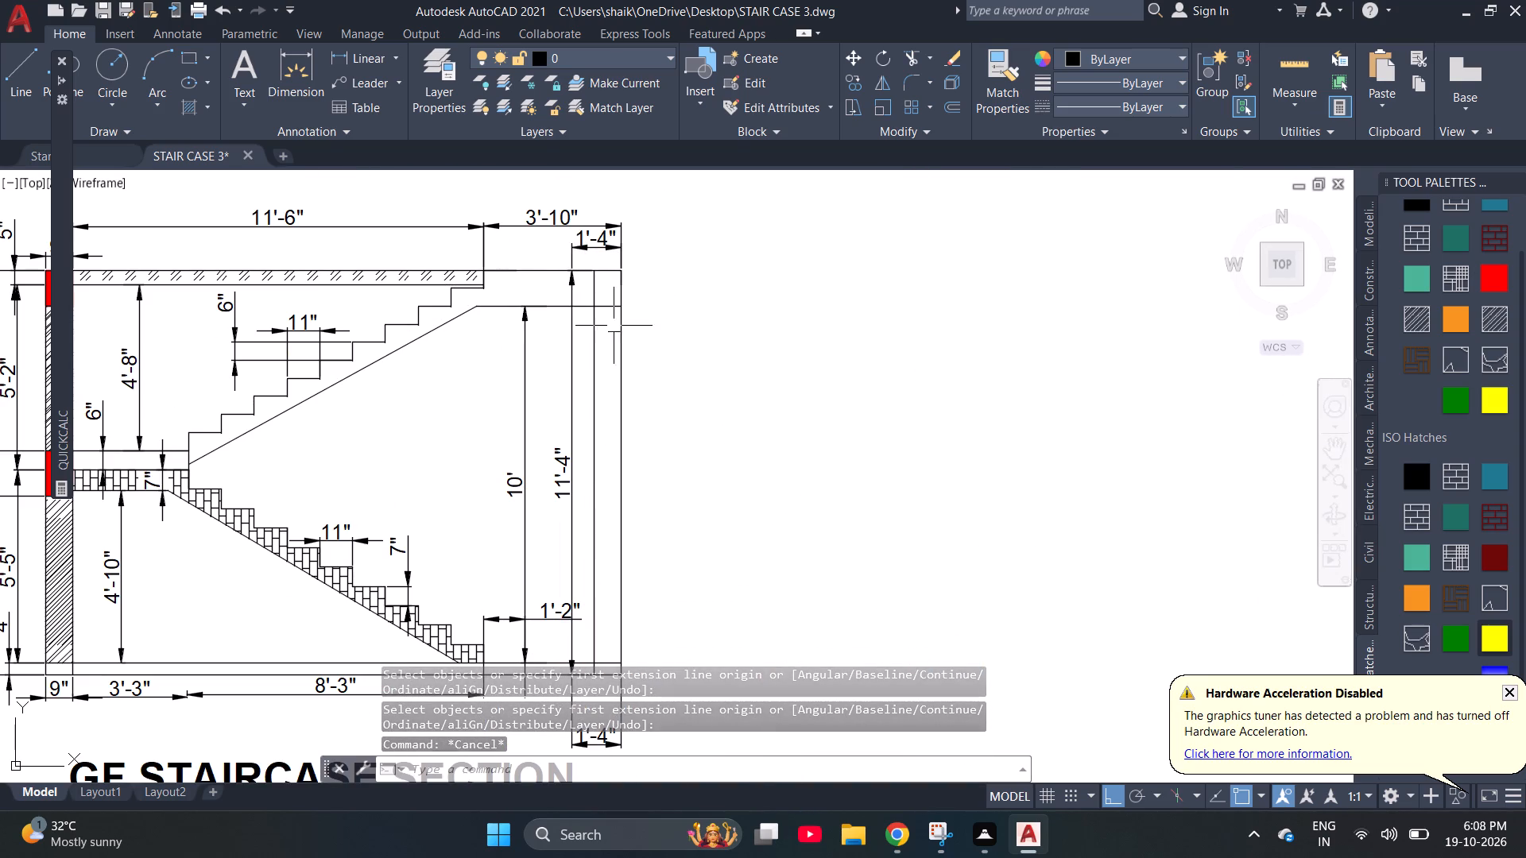
pyautogui.scroll(1, 603, 315)
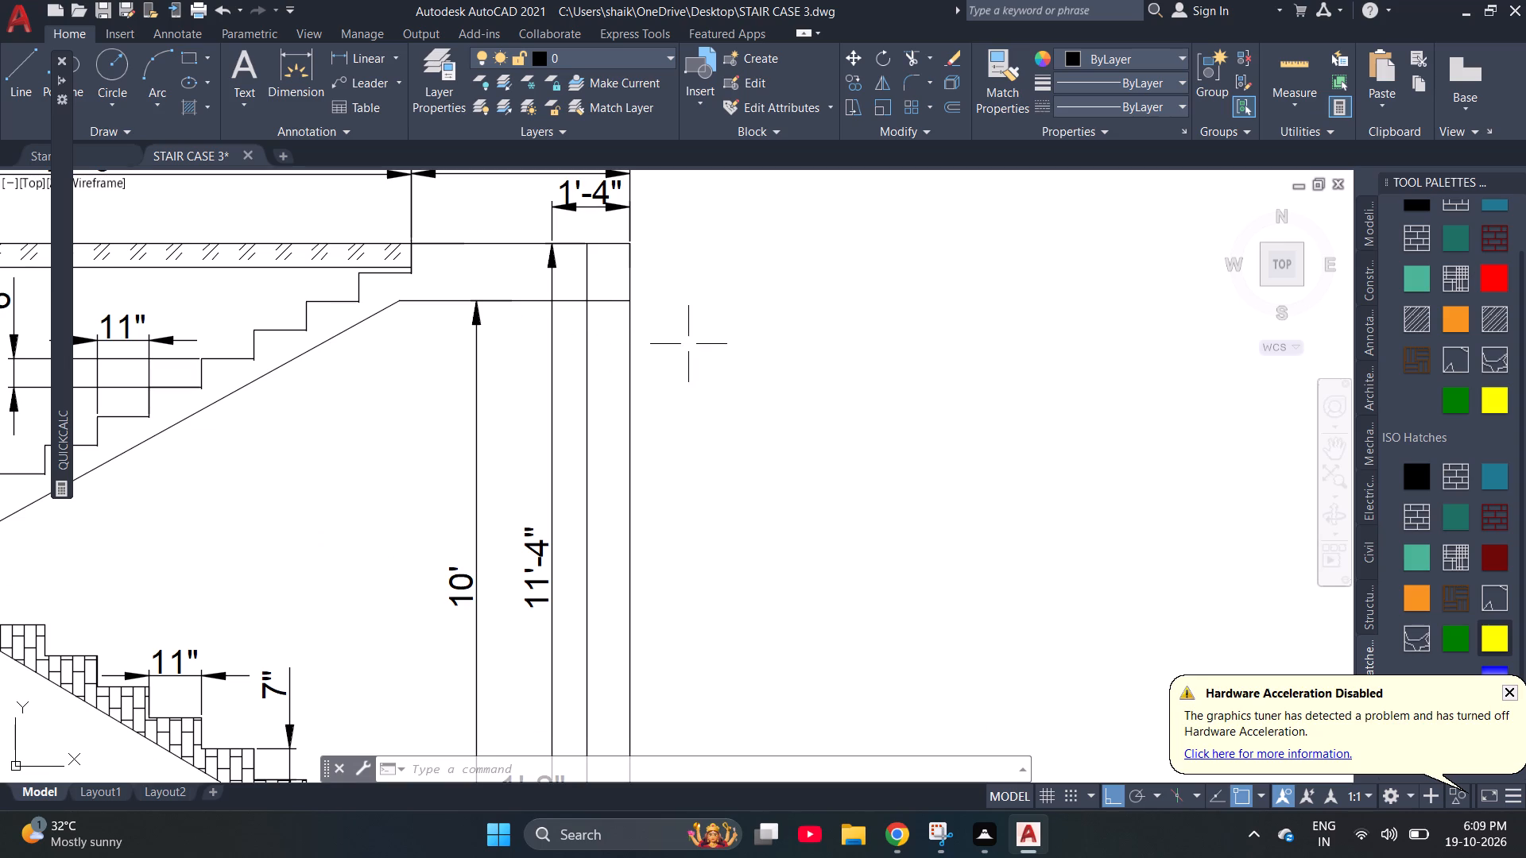
pyautogui.scroll(-2, 556, 346)
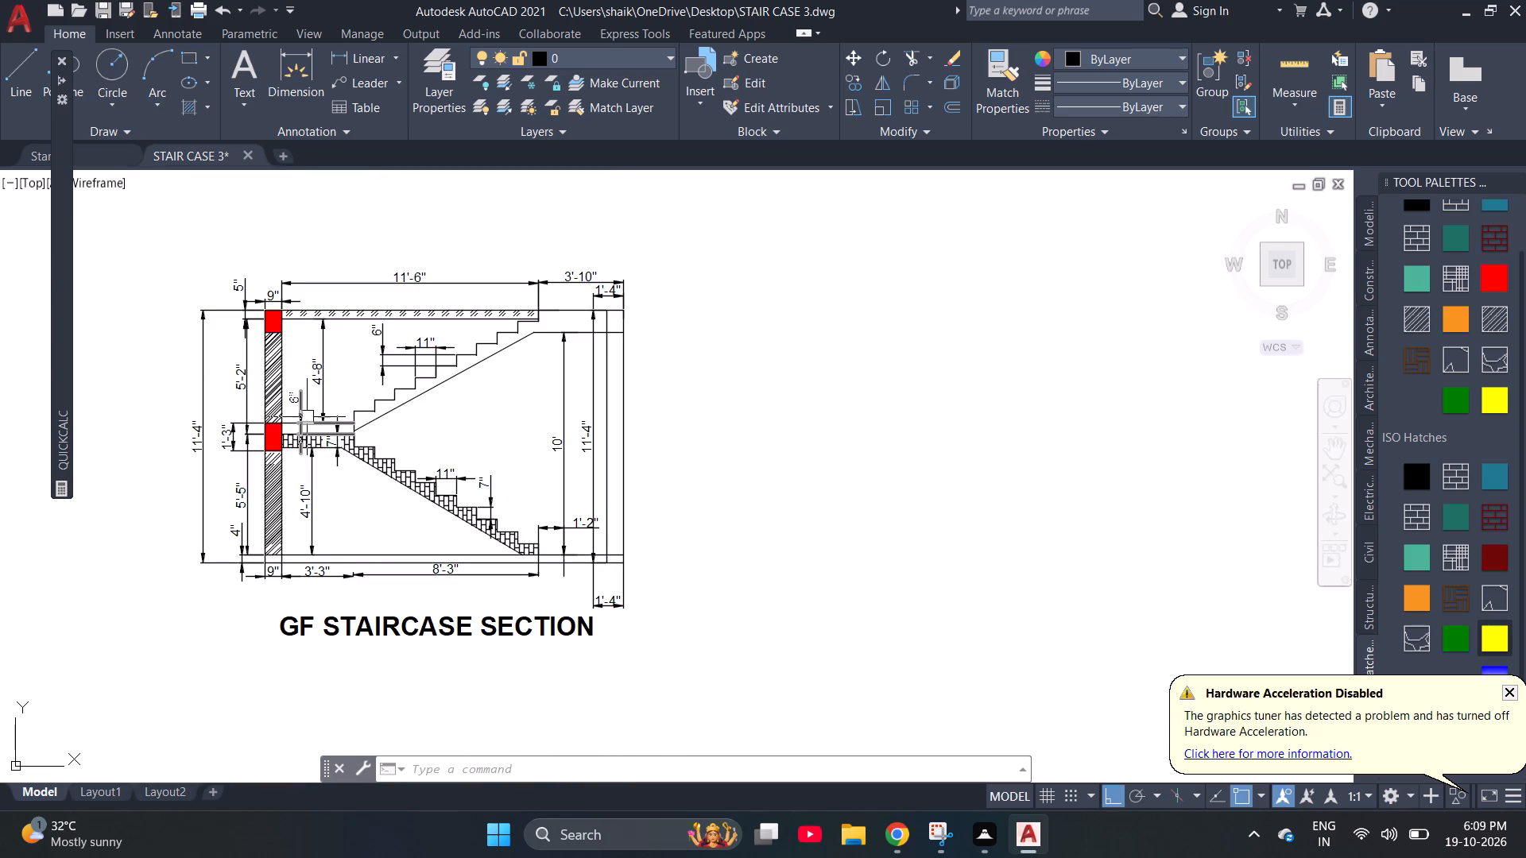
pyautogui.scroll(2, 252, 406)
pyautogui.scroll(-2, 248, 400)
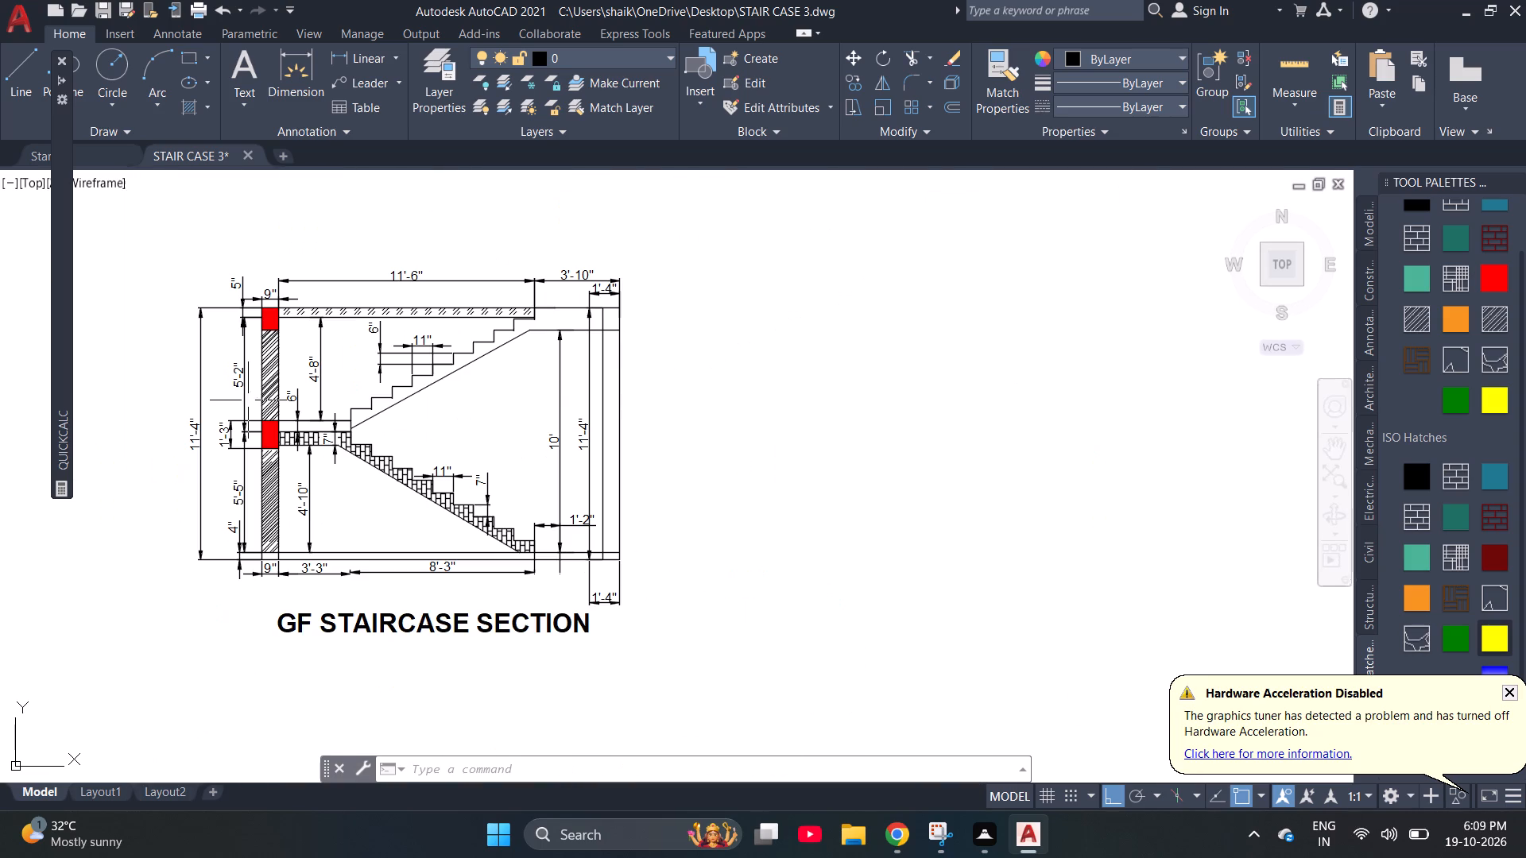
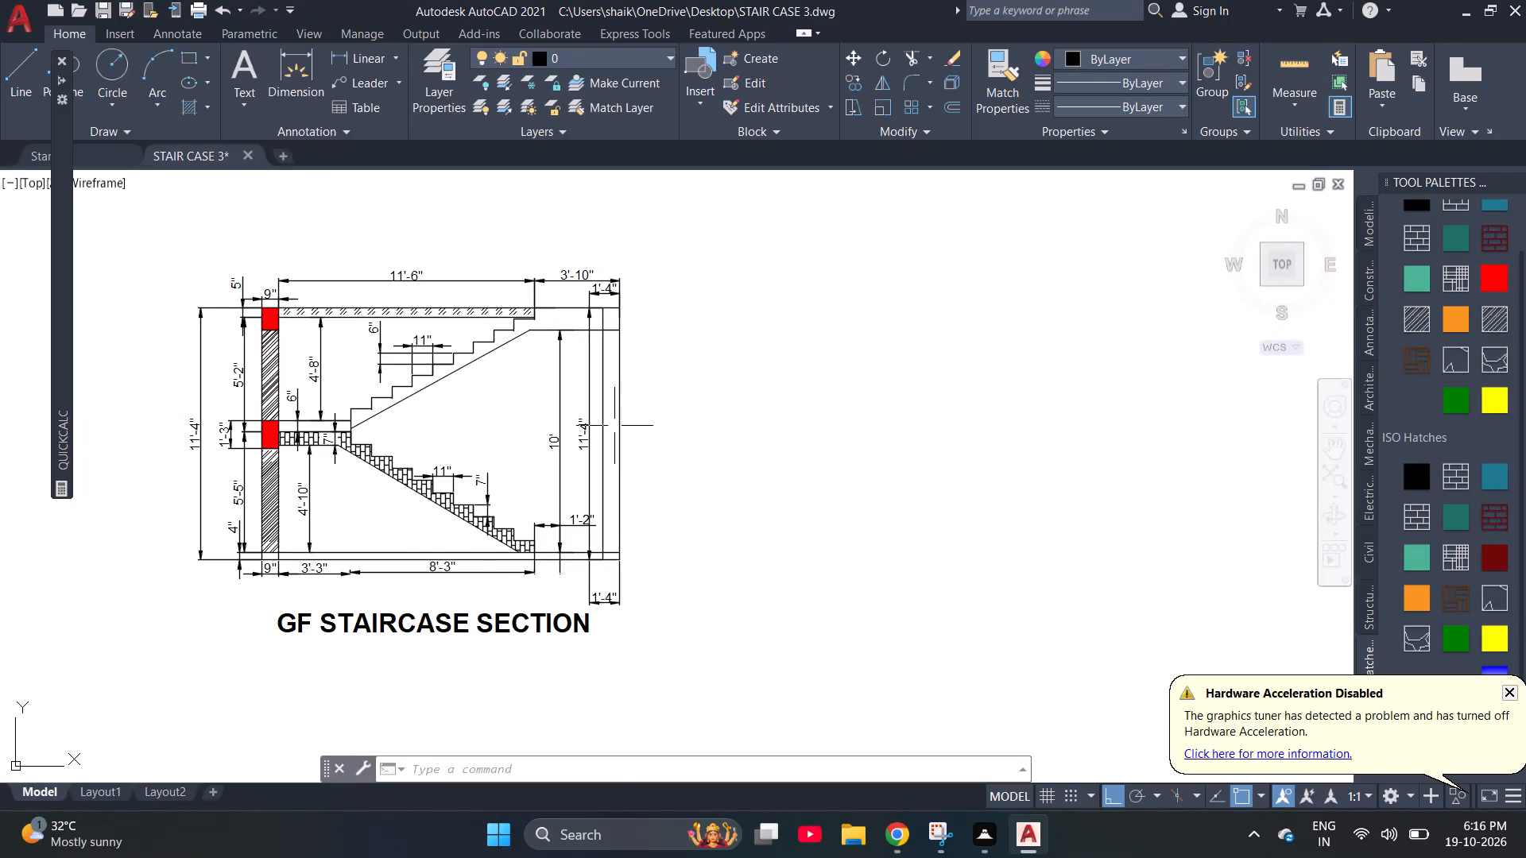
# Shift the UP label in the staircase plan slightly downward so it lines up with the direction arrow.
pyautogui.scroll(-2, 615, 426)
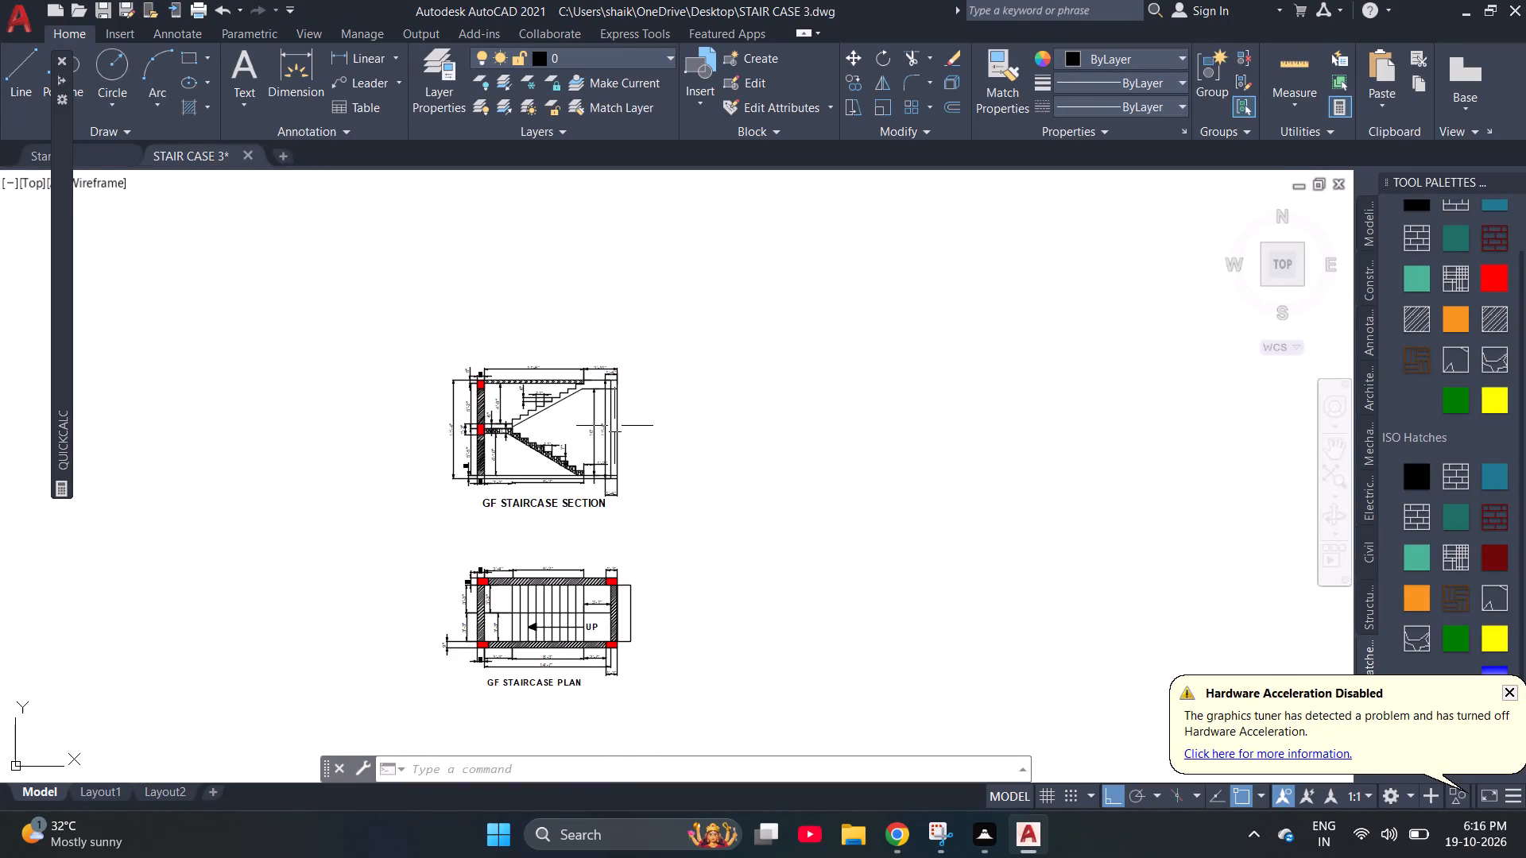
pyautogui.scroll(-1, 605, 430)
pyautogui.scroll(3, 583, 535)
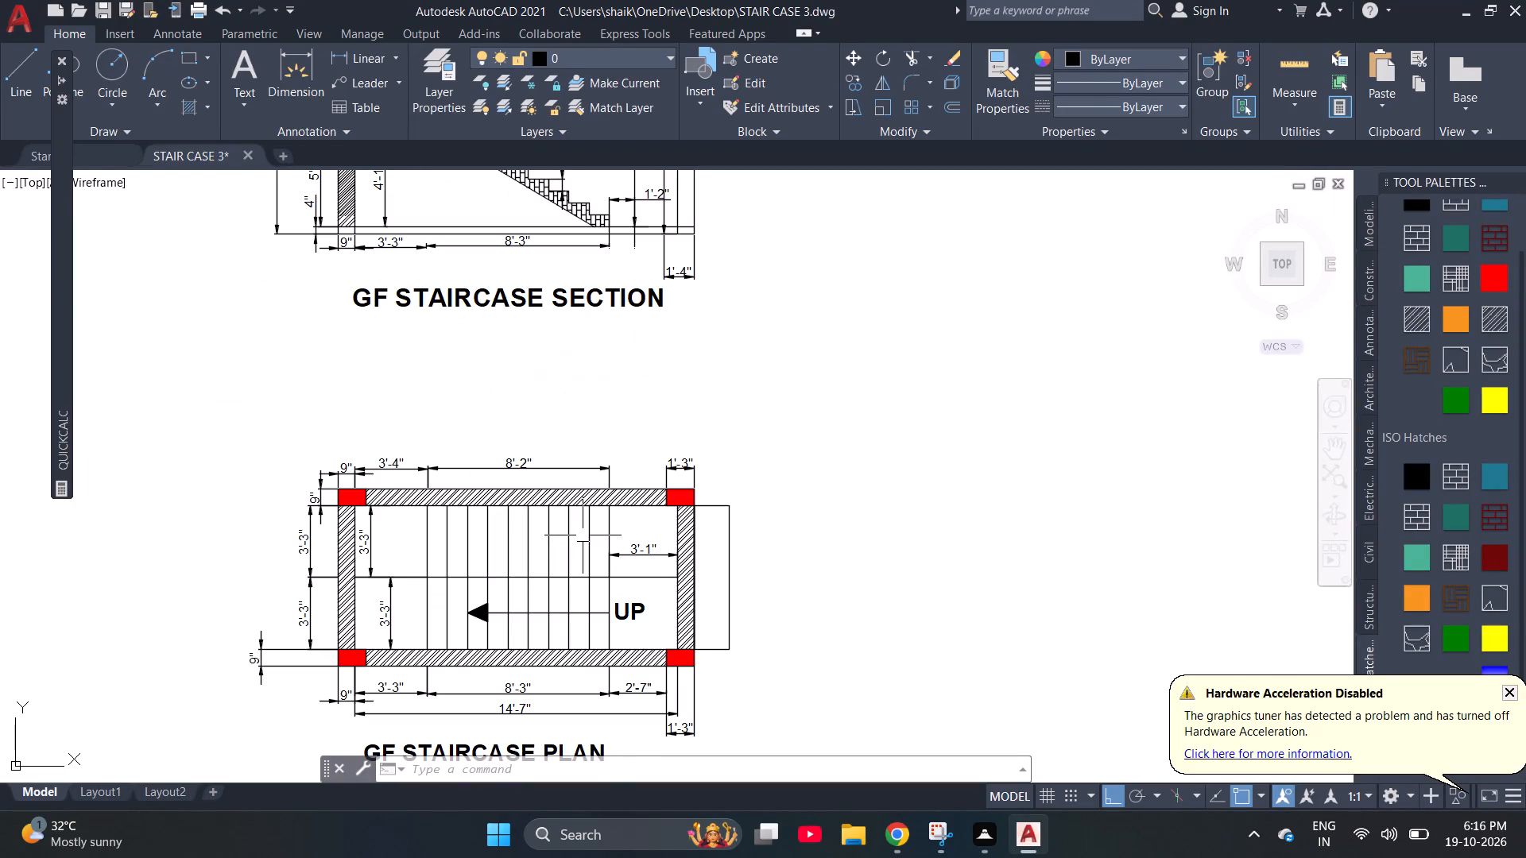
pyautogui.scroll(-1, 583, 535)
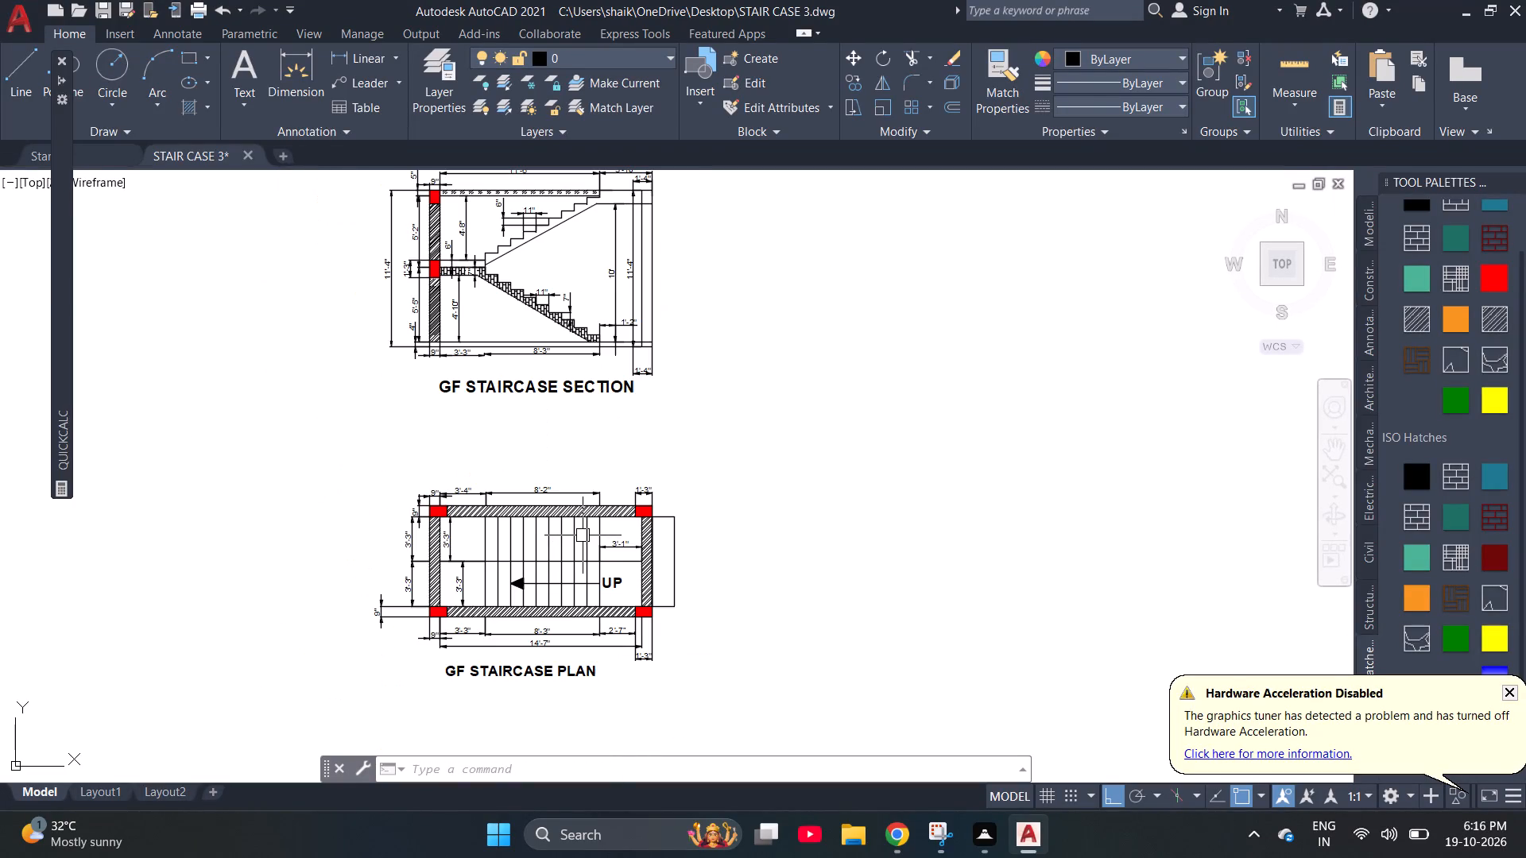
pyautogui.scroll(2, 487, 604)
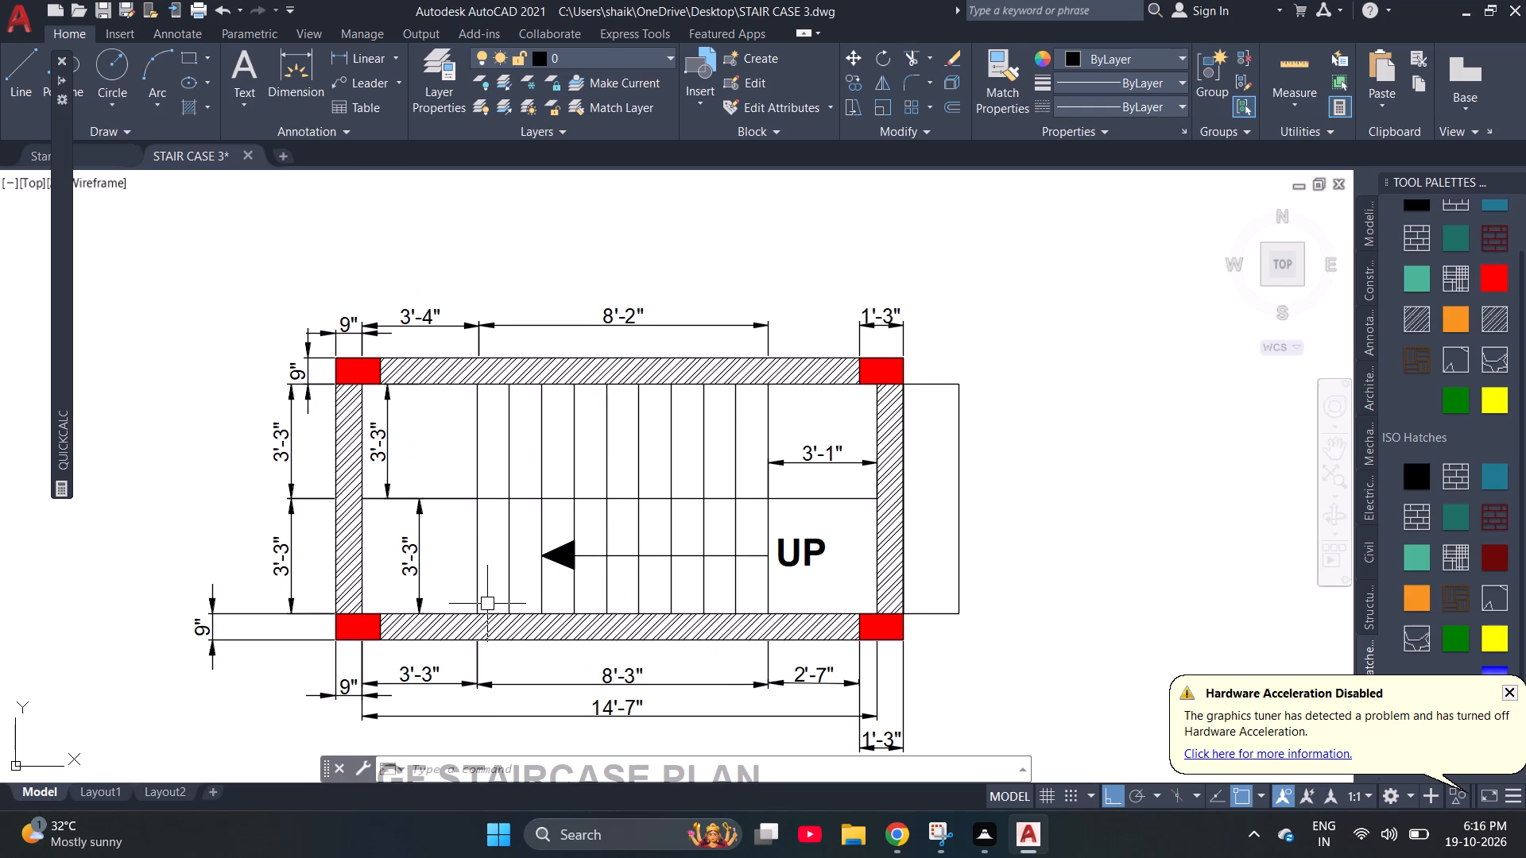
pyautogui.scroll(3, 815, 546)
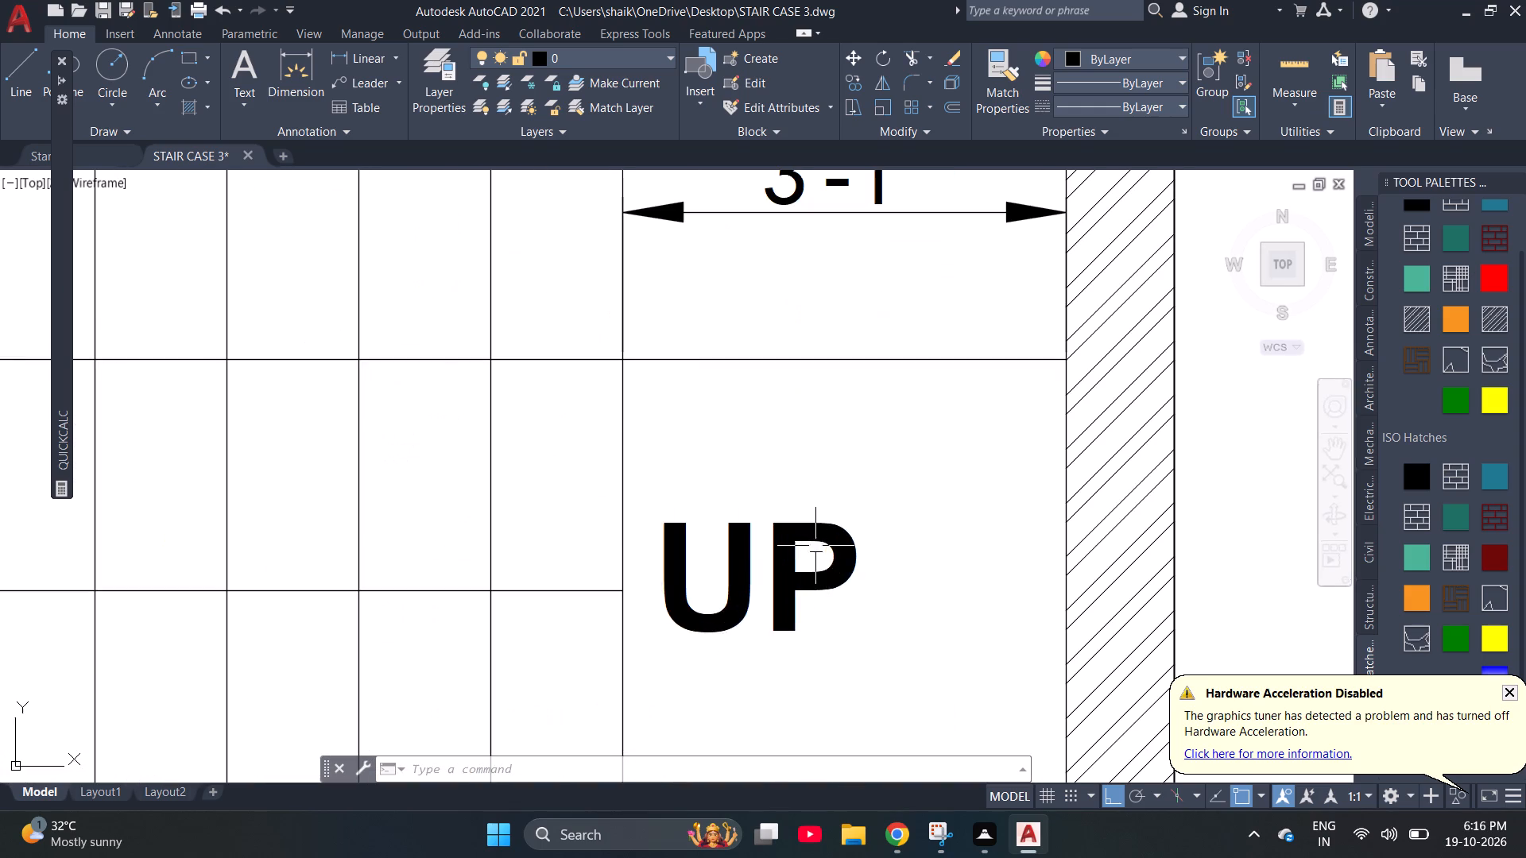
pyautogui.click(748, 580)
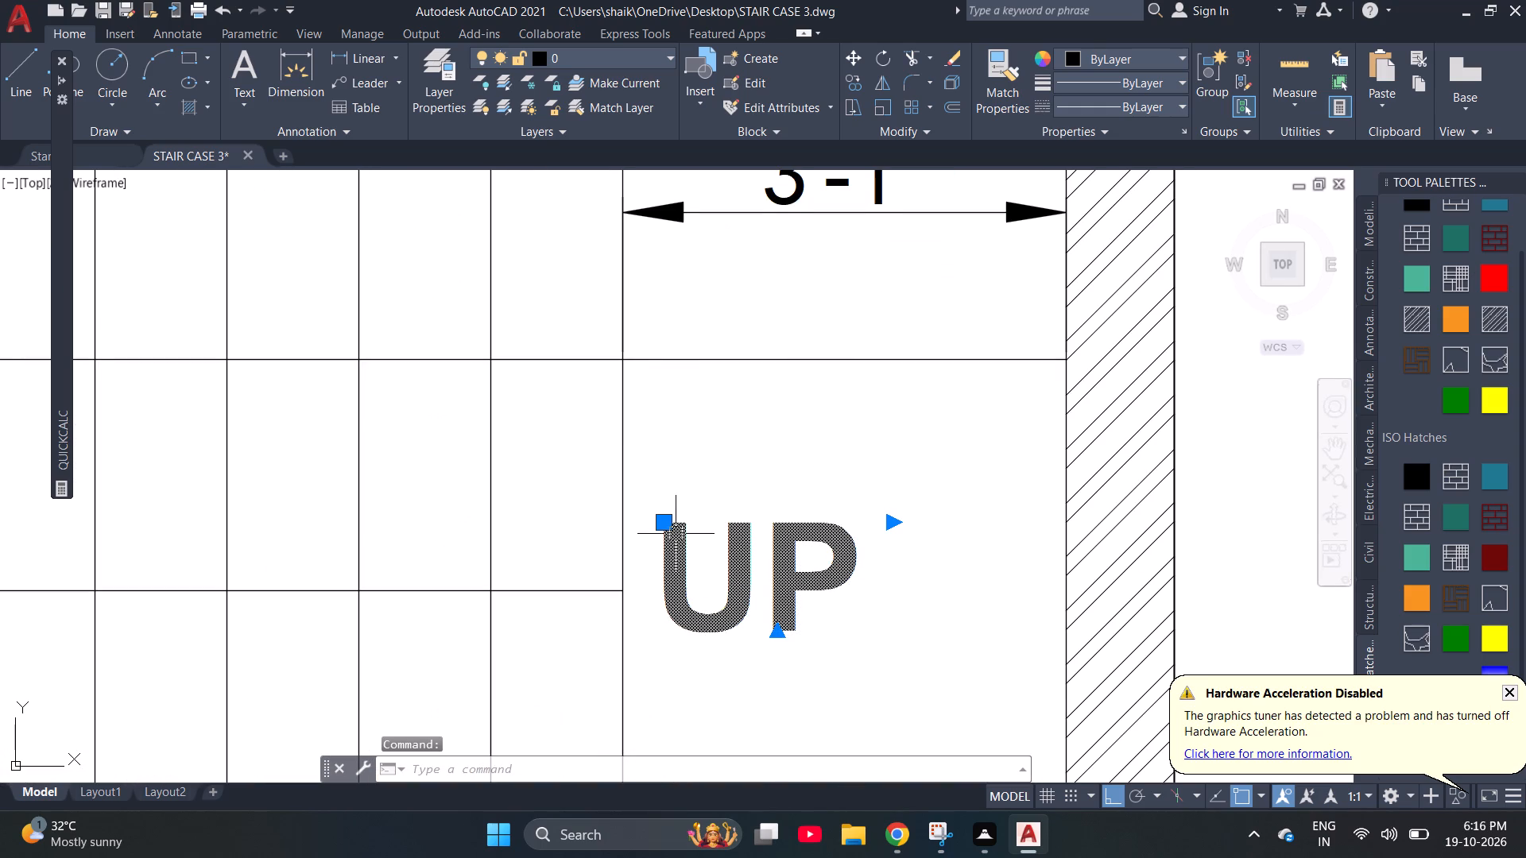
pyautogui.click(660, 521)
pyautogui.click(671, 547)
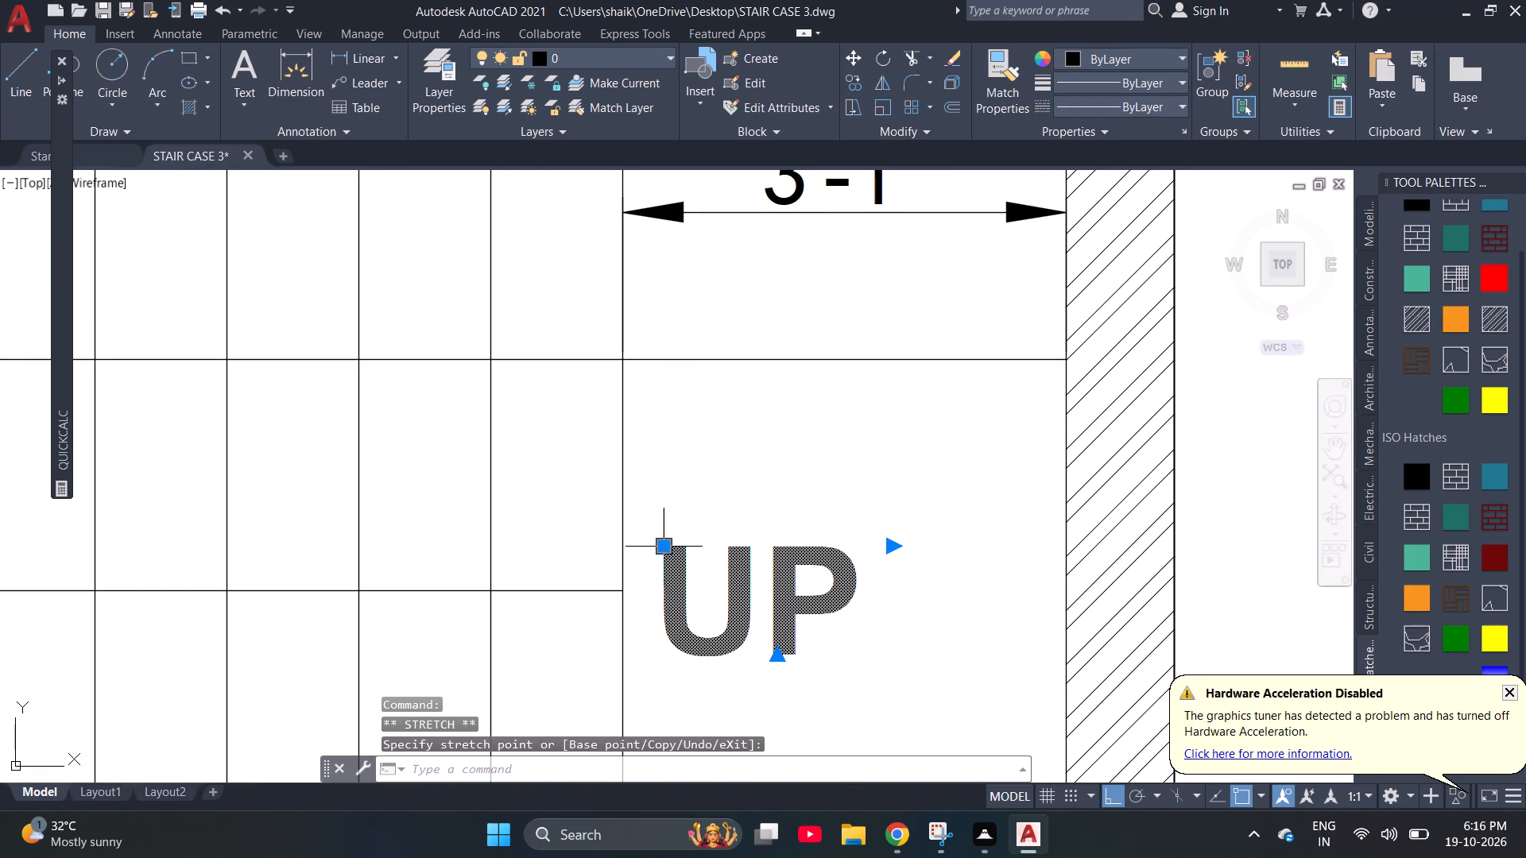
pyautogui.press('Escape')
# Review the staircase plan and section together, checking their dimensions, titles and the spacing between the two drawings.
pyautogui.scroll(-2, 756, 513)
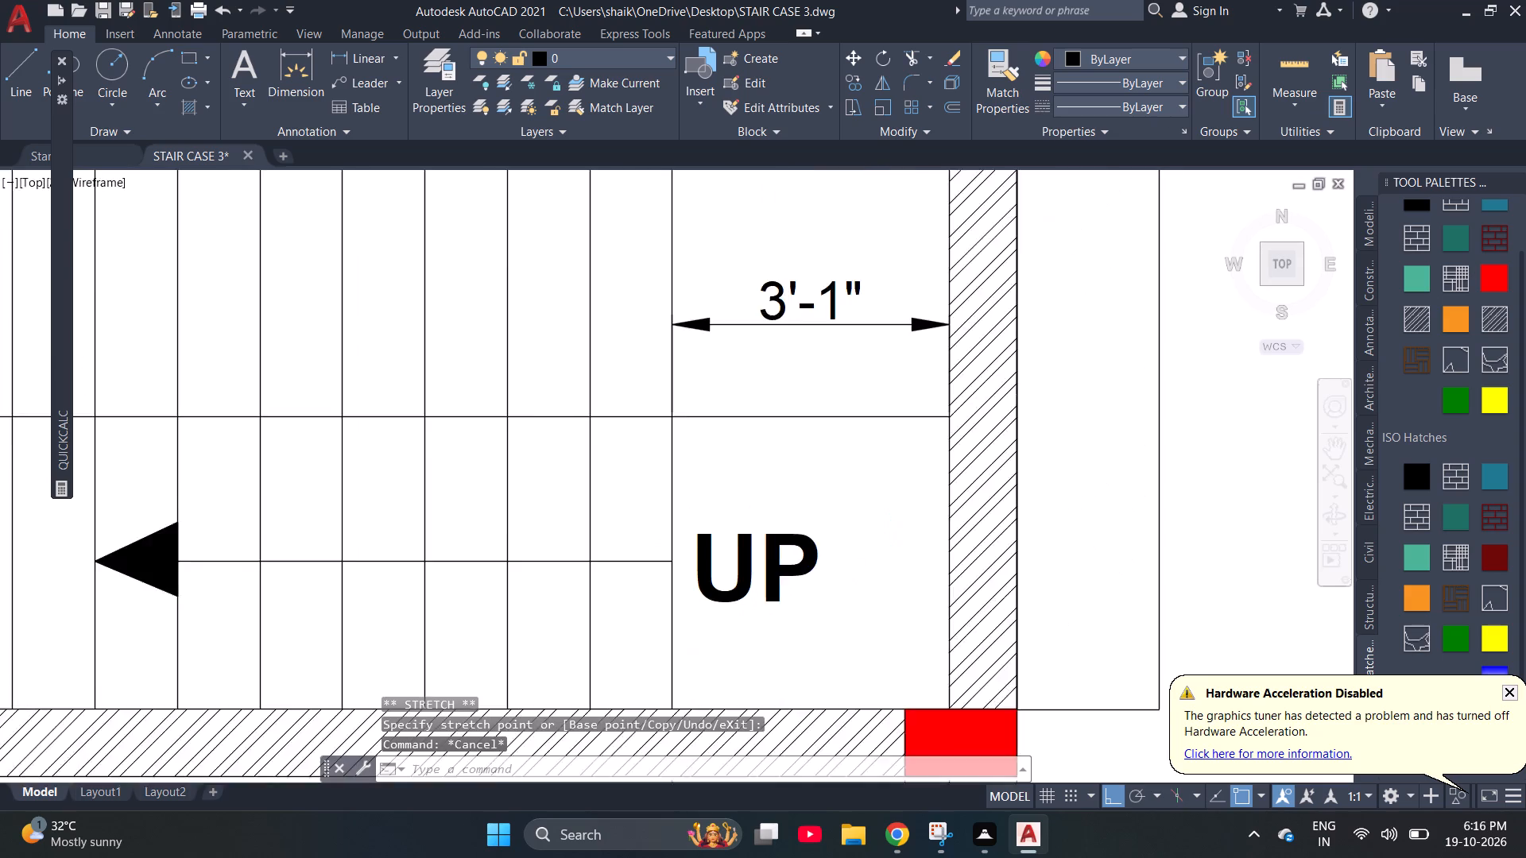
pyautogui.scroll(-1, 808, 503)
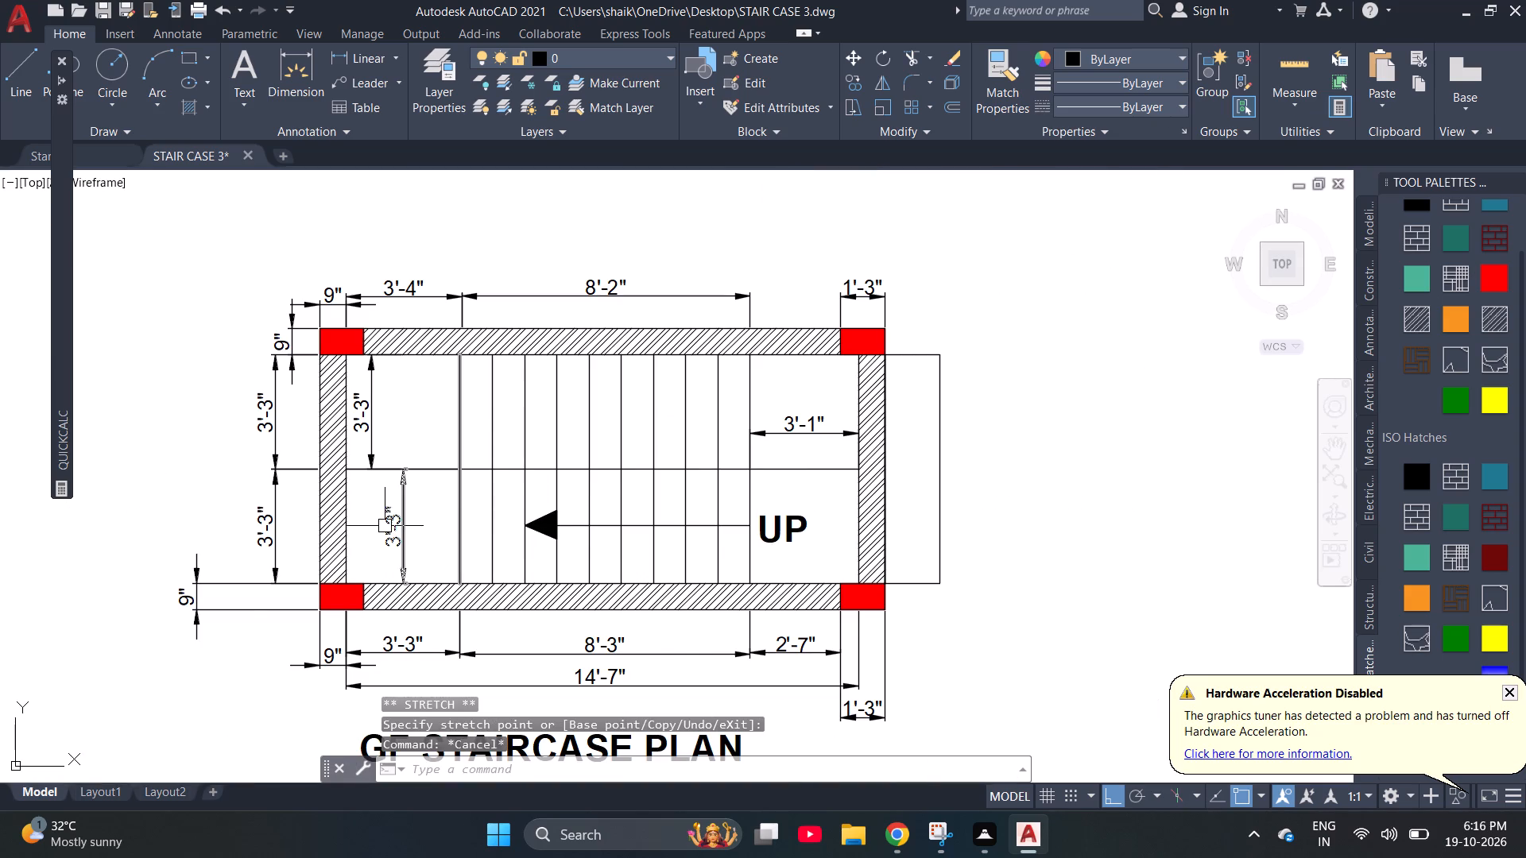
pyautogui.scroll(-1, 878, 506)
pyautogui.scroll(-2, 798, 524)
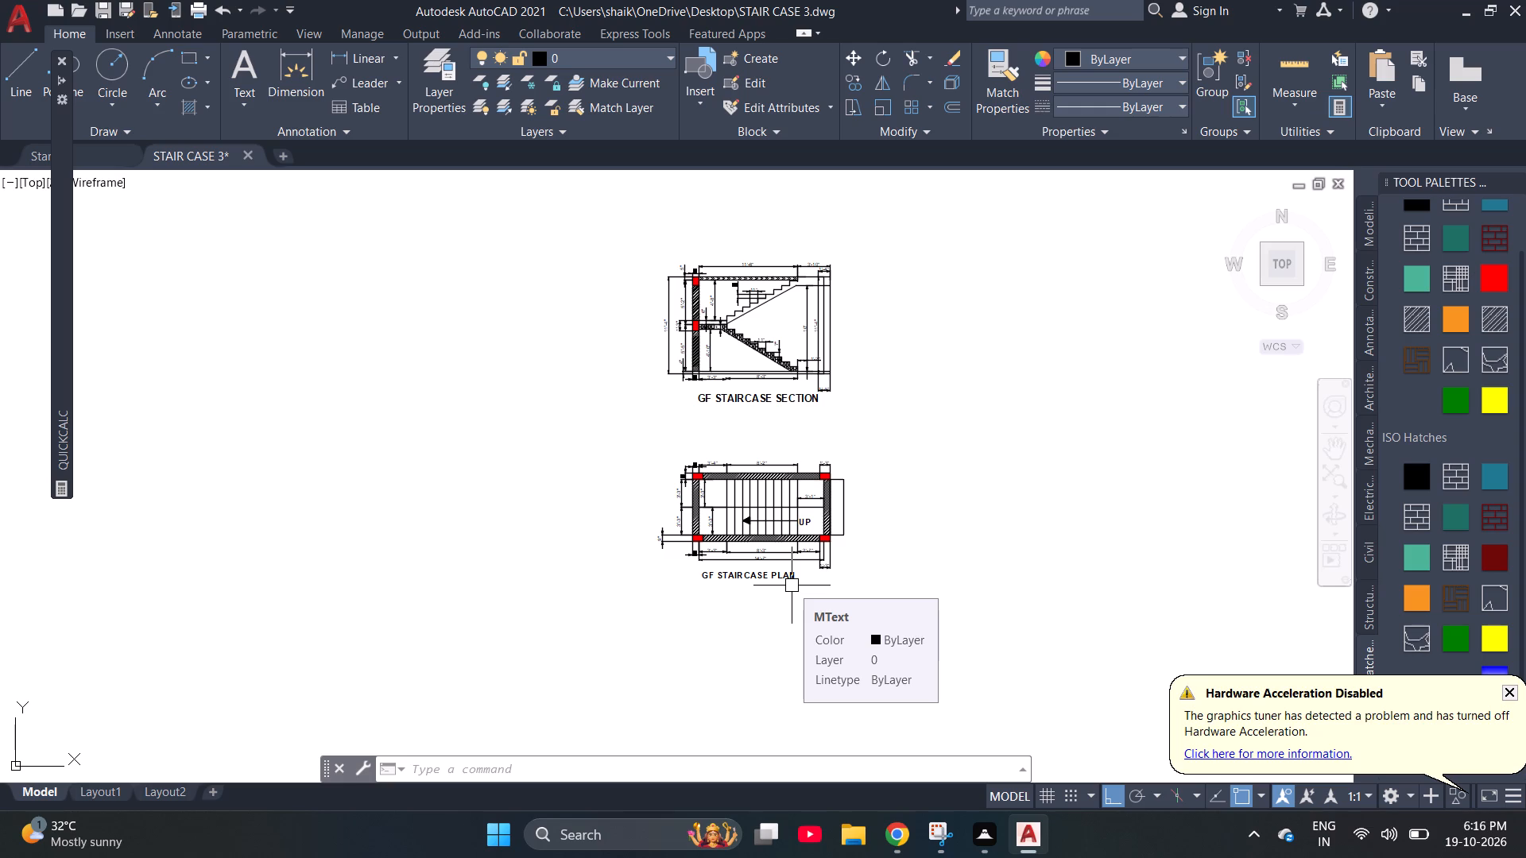
pyautogui.scroll(3, 758, 284)
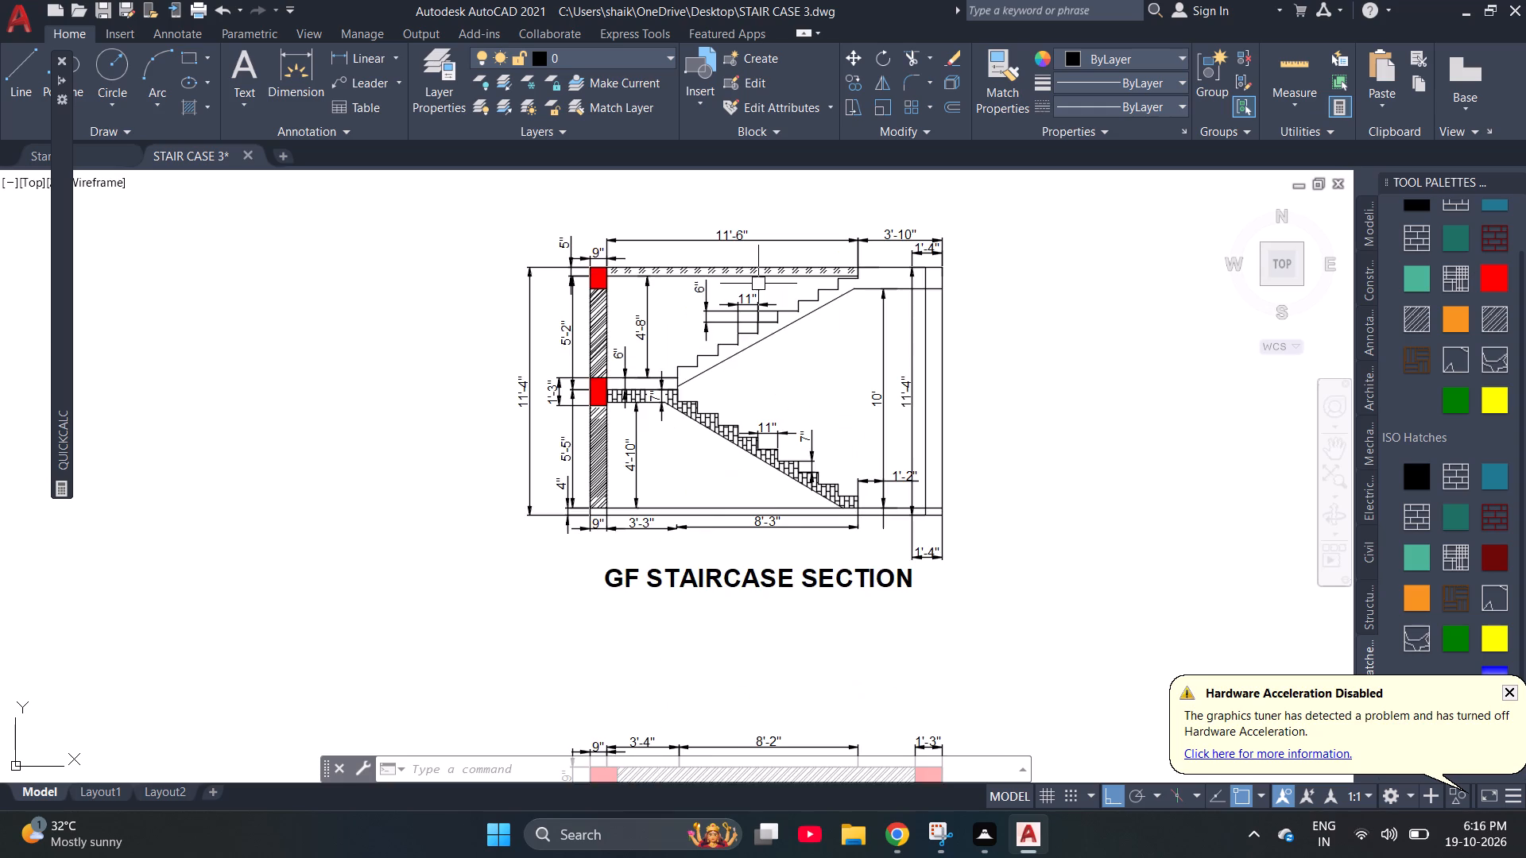
pyautogui.scroll(1, 758, 284)
pyautogui.scroll(-1, 757, 284)
pyautogui.scroll(3, 755, 196)
pyautogui.scroll(-4, 734, 260)
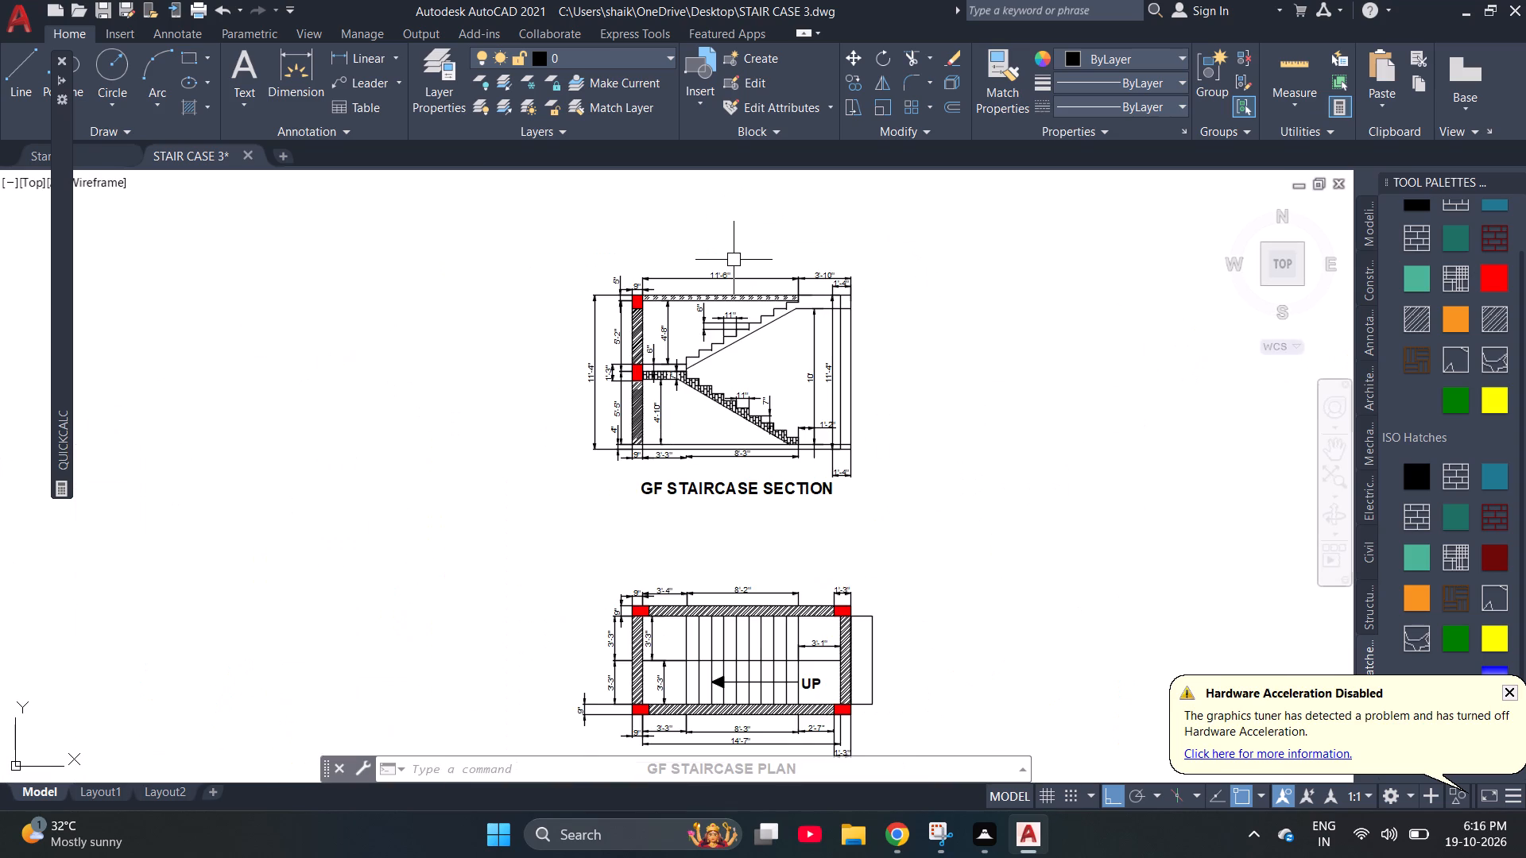
pyautogui.scroll(-1, 703, 632)
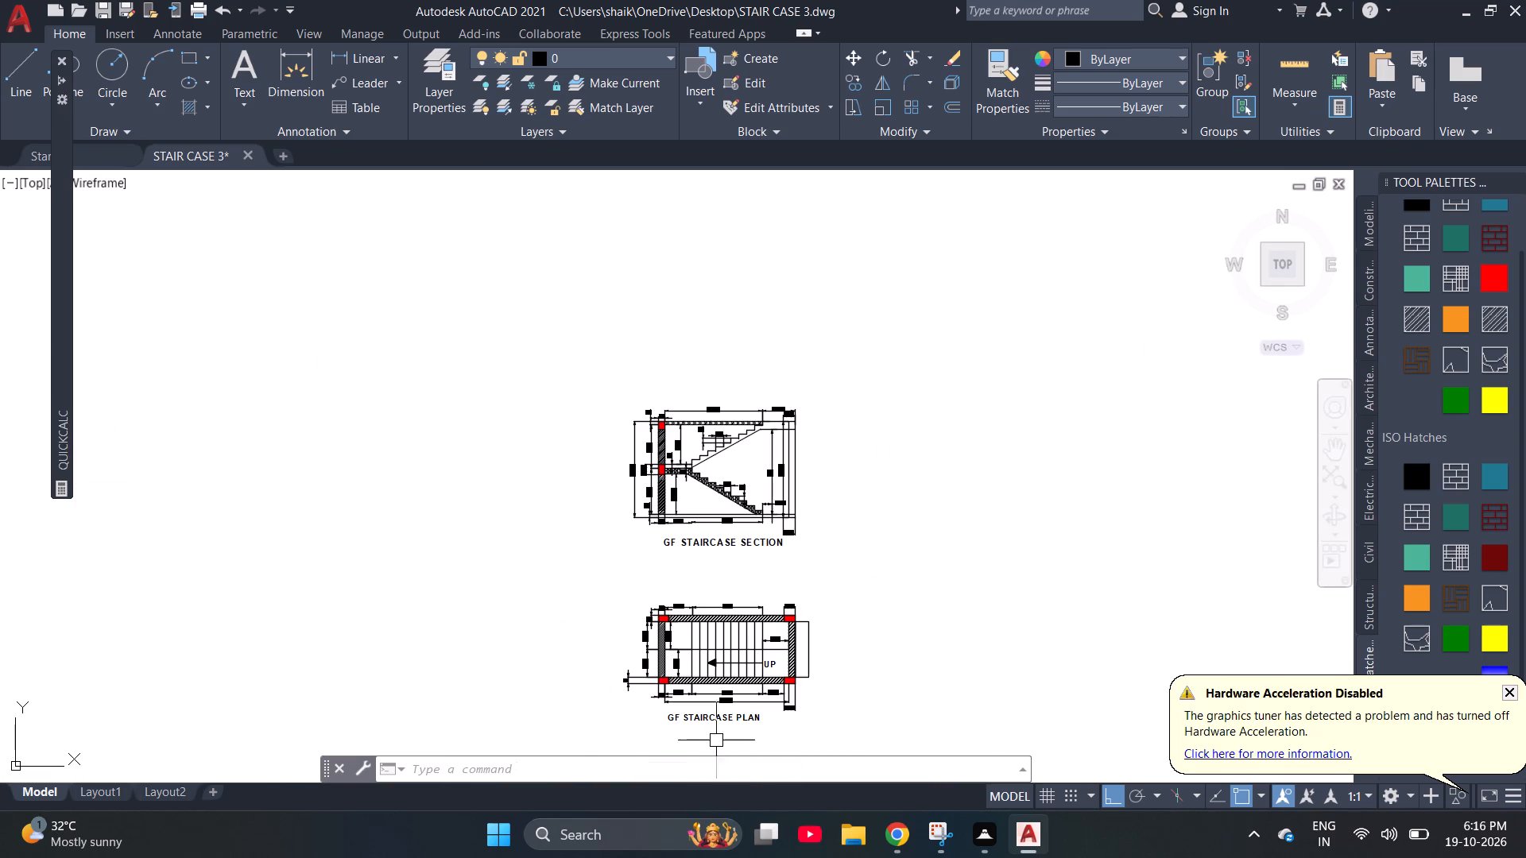
# Move the entire GF STAIRCASE PLAN, including its dimensions and title, straight up about 4'-3" toward the section.
pyautogui.scroll(2, 734, 751)
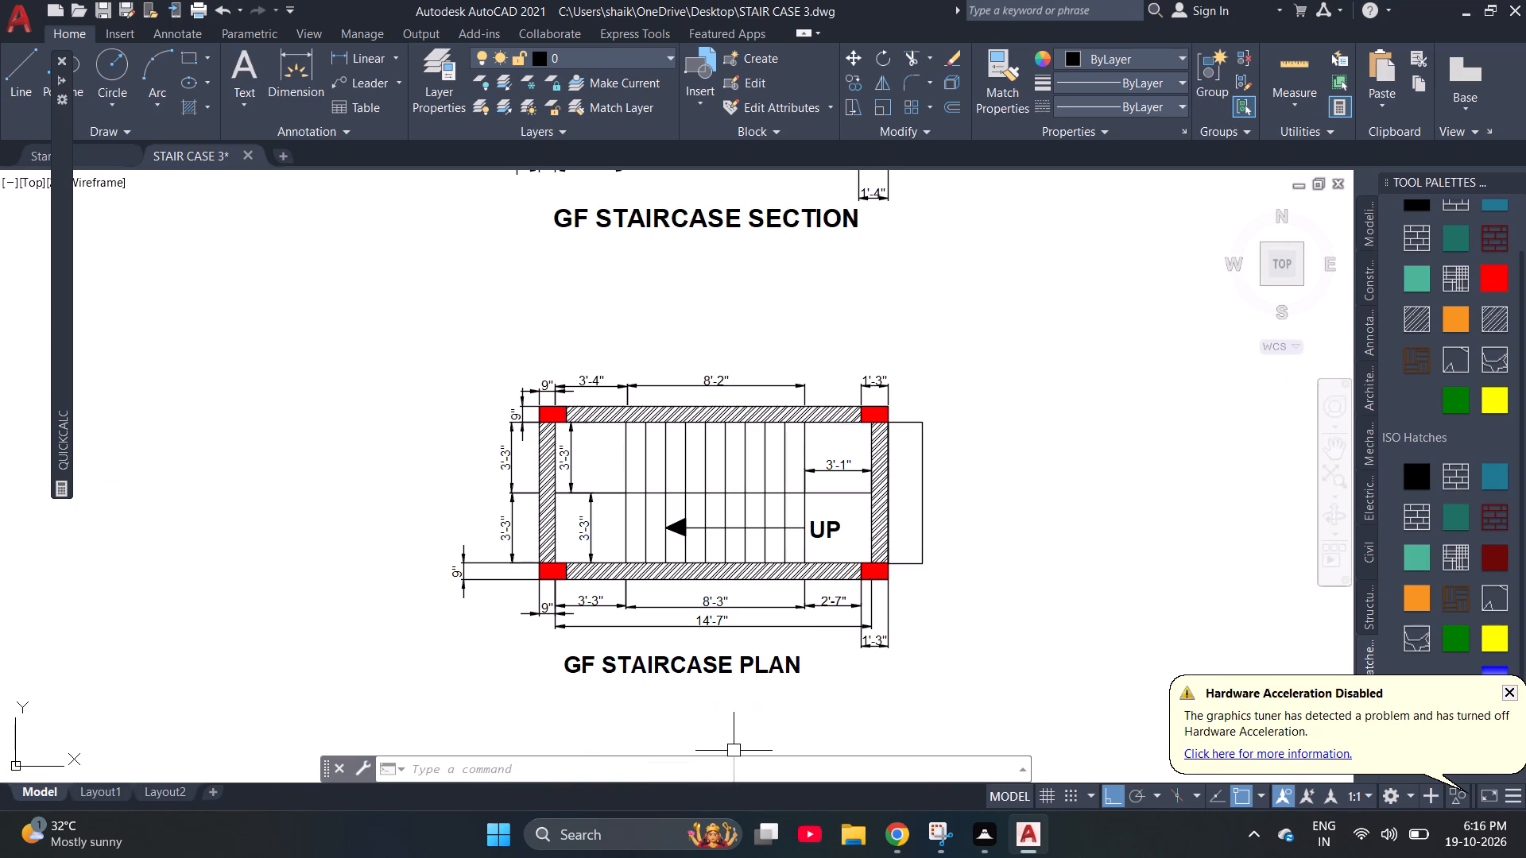
pyautogui.press('Escape')
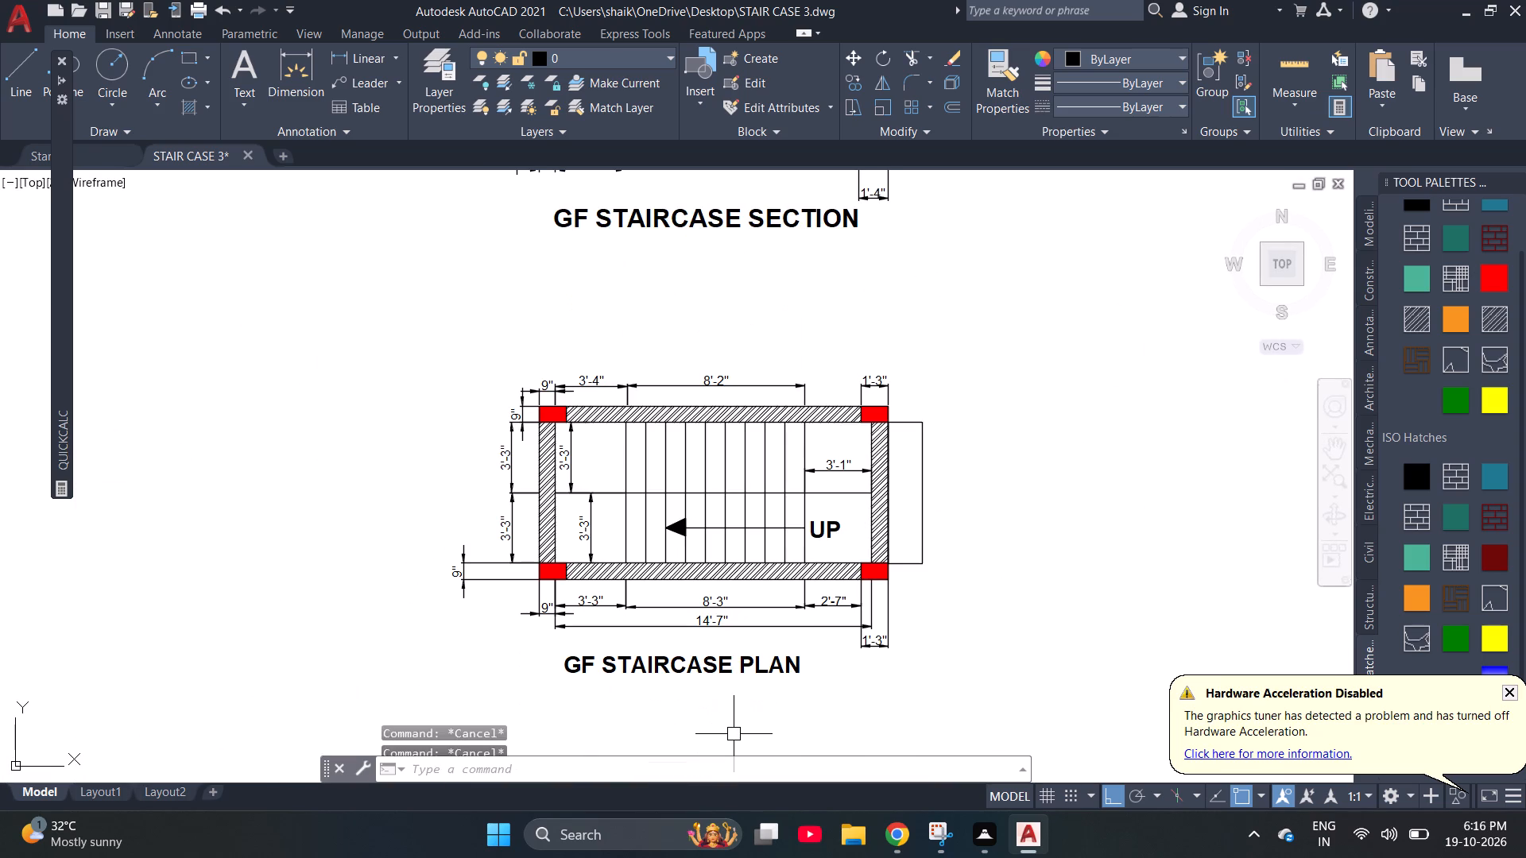
pyautogui.press('Escape')
pyautogui.press('Escape')
pyautogui.press('Escape')
pyautogui.press('Escape')
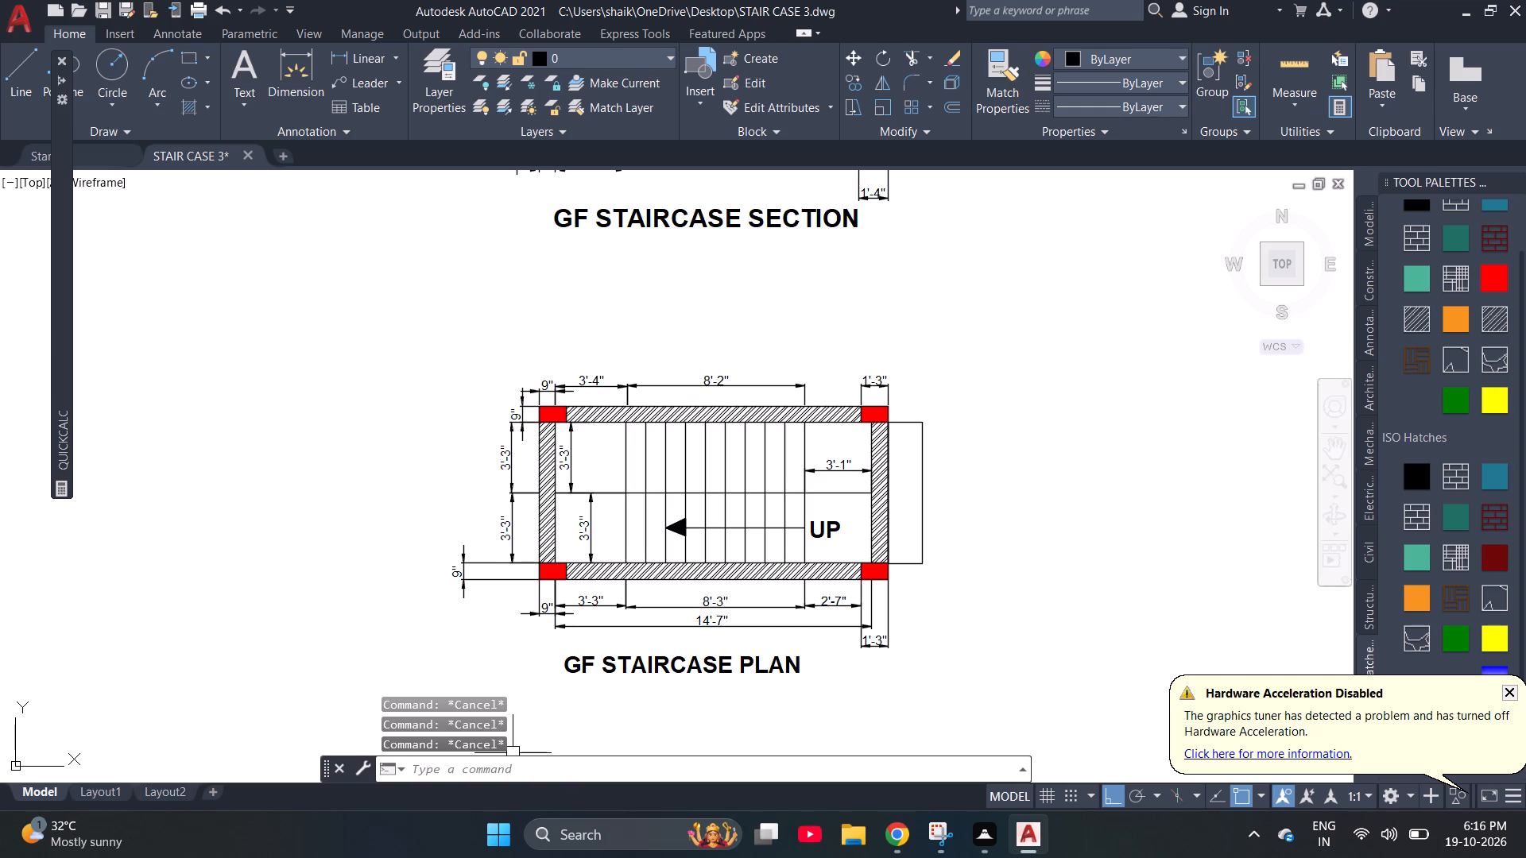
pyautogui.click(493, 774)
pyautogui.press('Escape')
pyautogui.press('Escape')
pyautogui.press('Escape')
pyautogui.press('Escape')
pyautogui.click(979, 695)
pyautogui.click(327, 312)
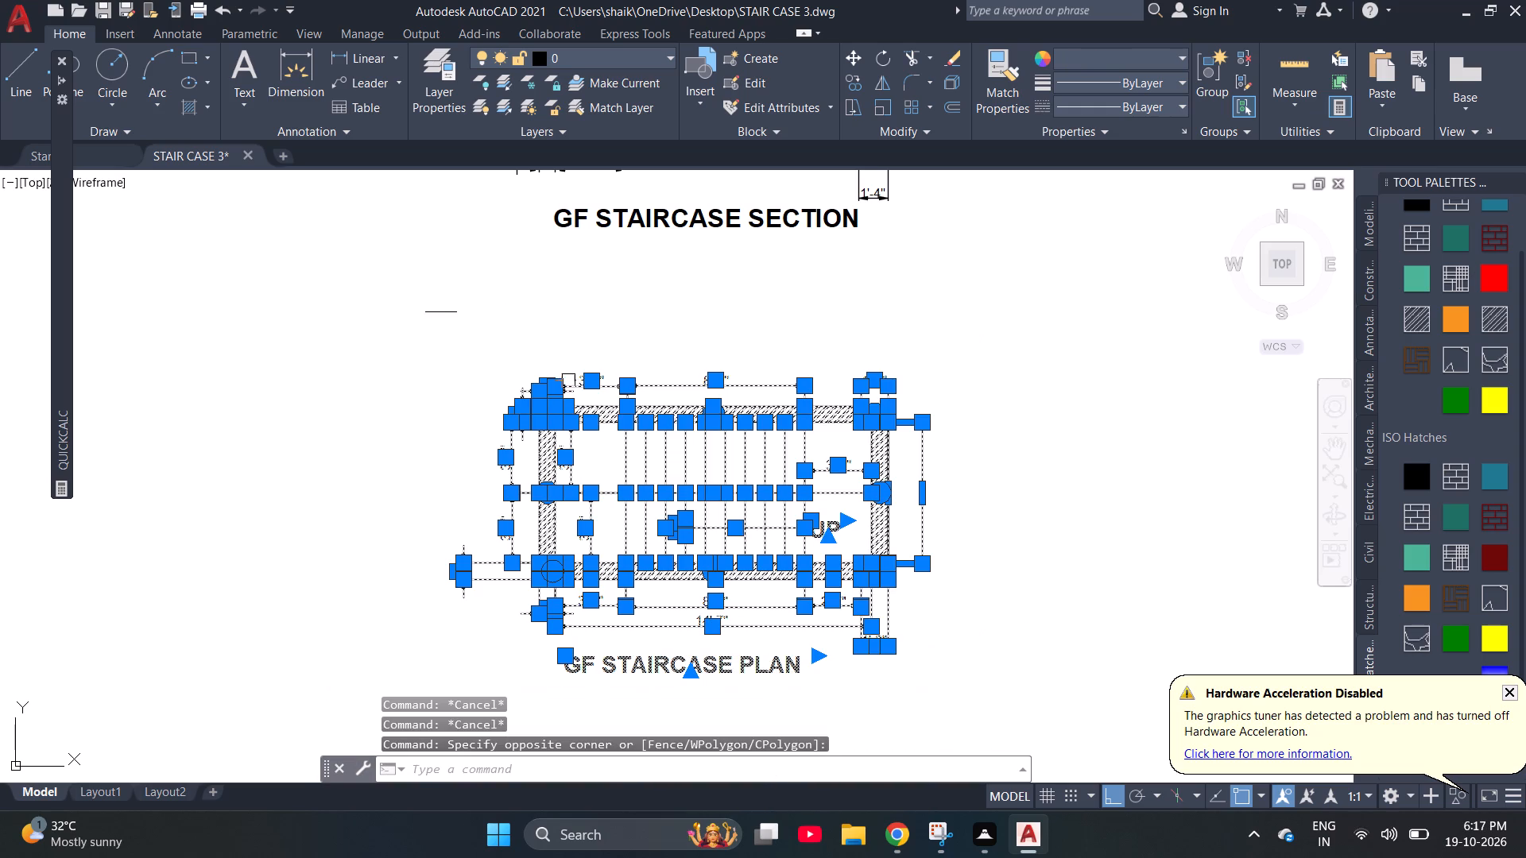
pyautogui.press('m')
pyautogui.press('space')
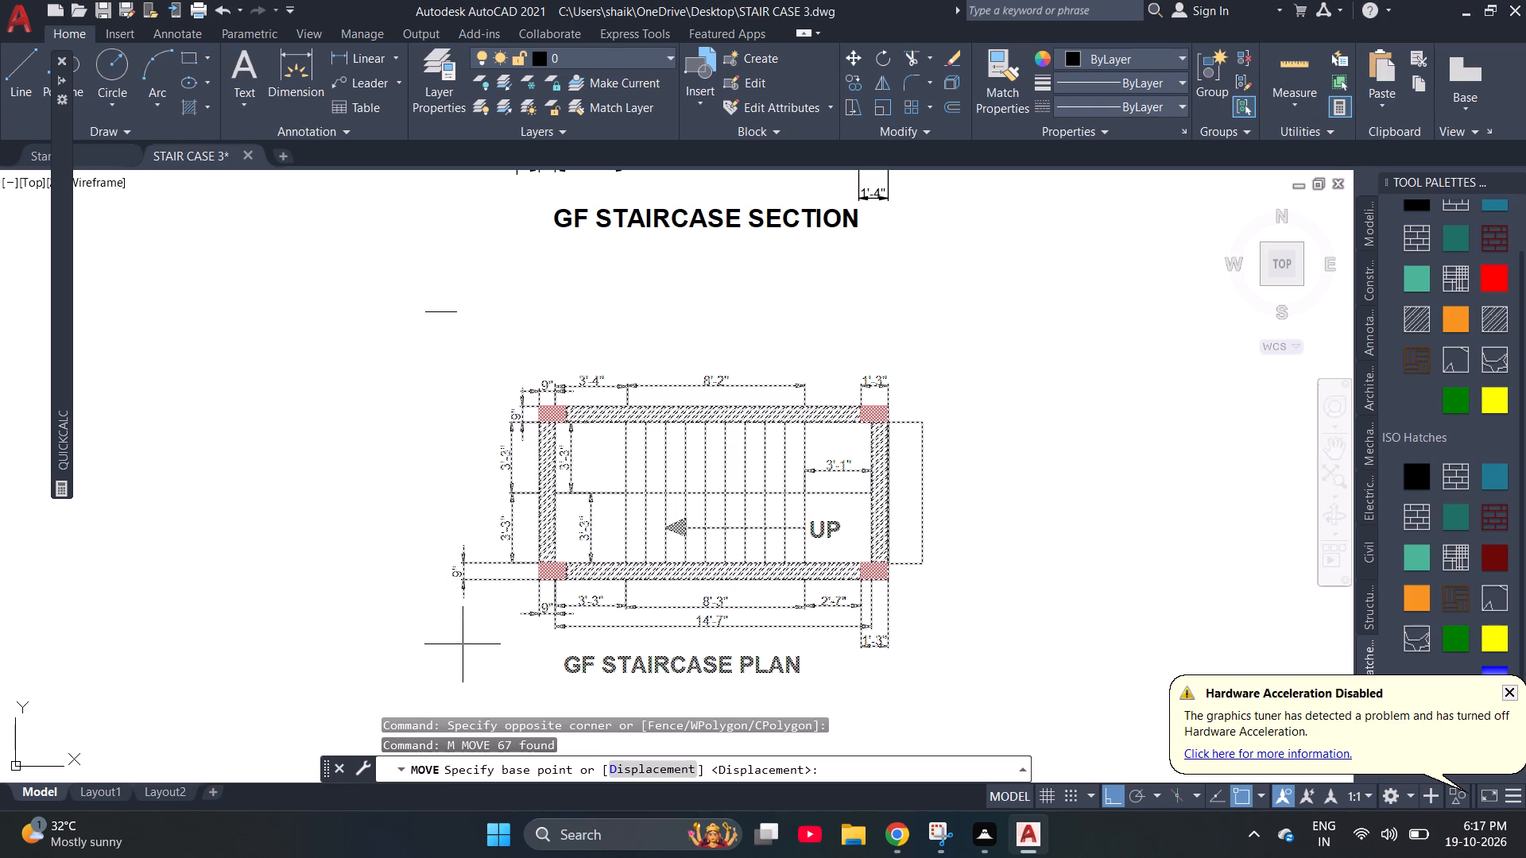
pyautogui.click(460, 605)
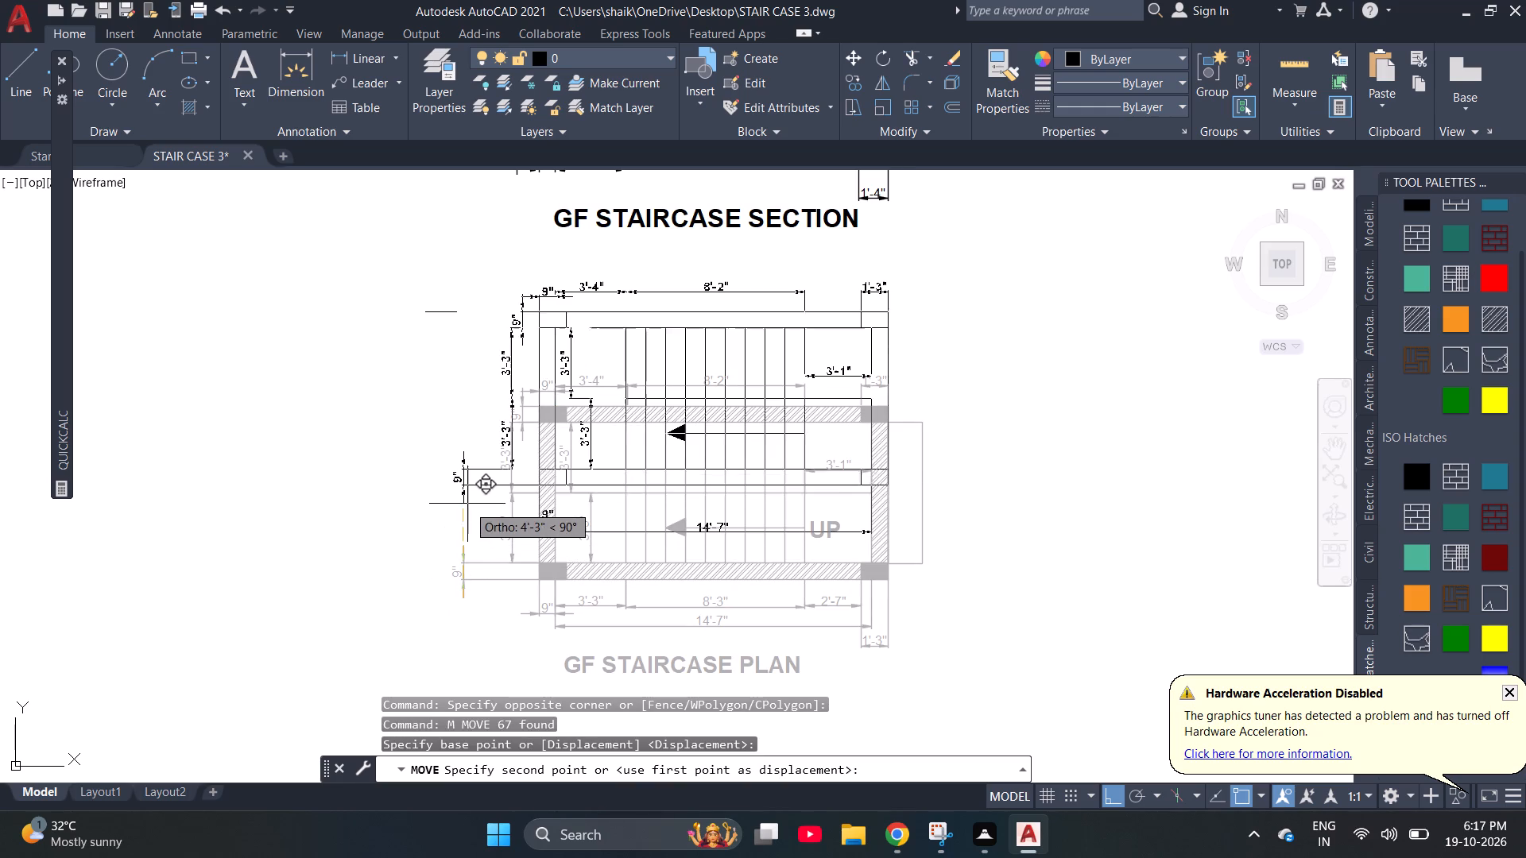
pyautogui.click(467, 504)
pyautogui.press('Escape')
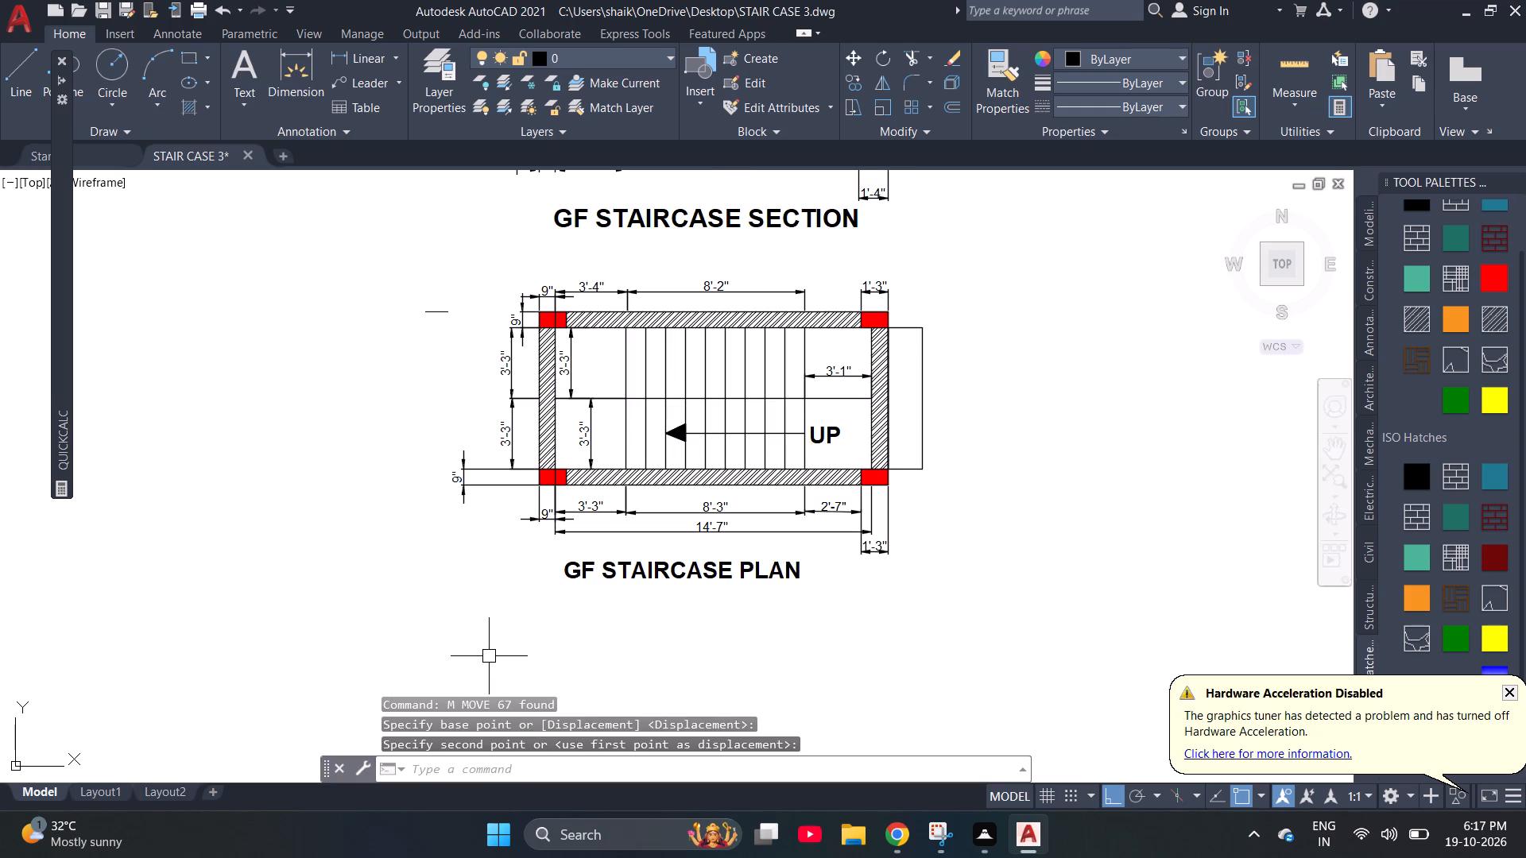
# Check the layout of the GF staircase section and plan together, including their spacing and alignment.
pyautogui.scroll(-2, 974, 589)
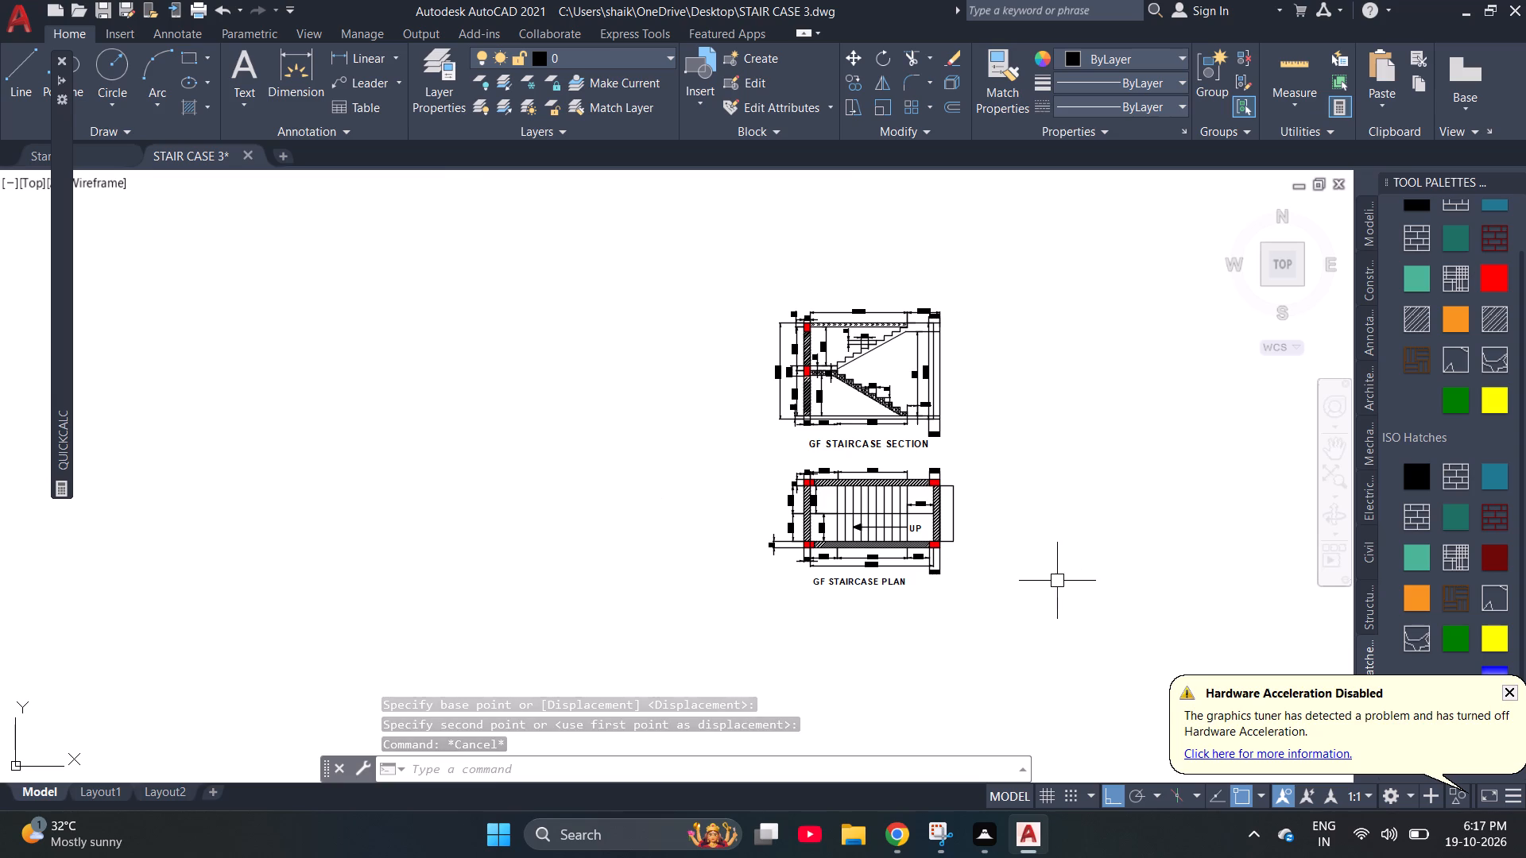
pyautogui.scroll(2, 1021, 568)
pyautogui.scroll(-2, 1021, 568)
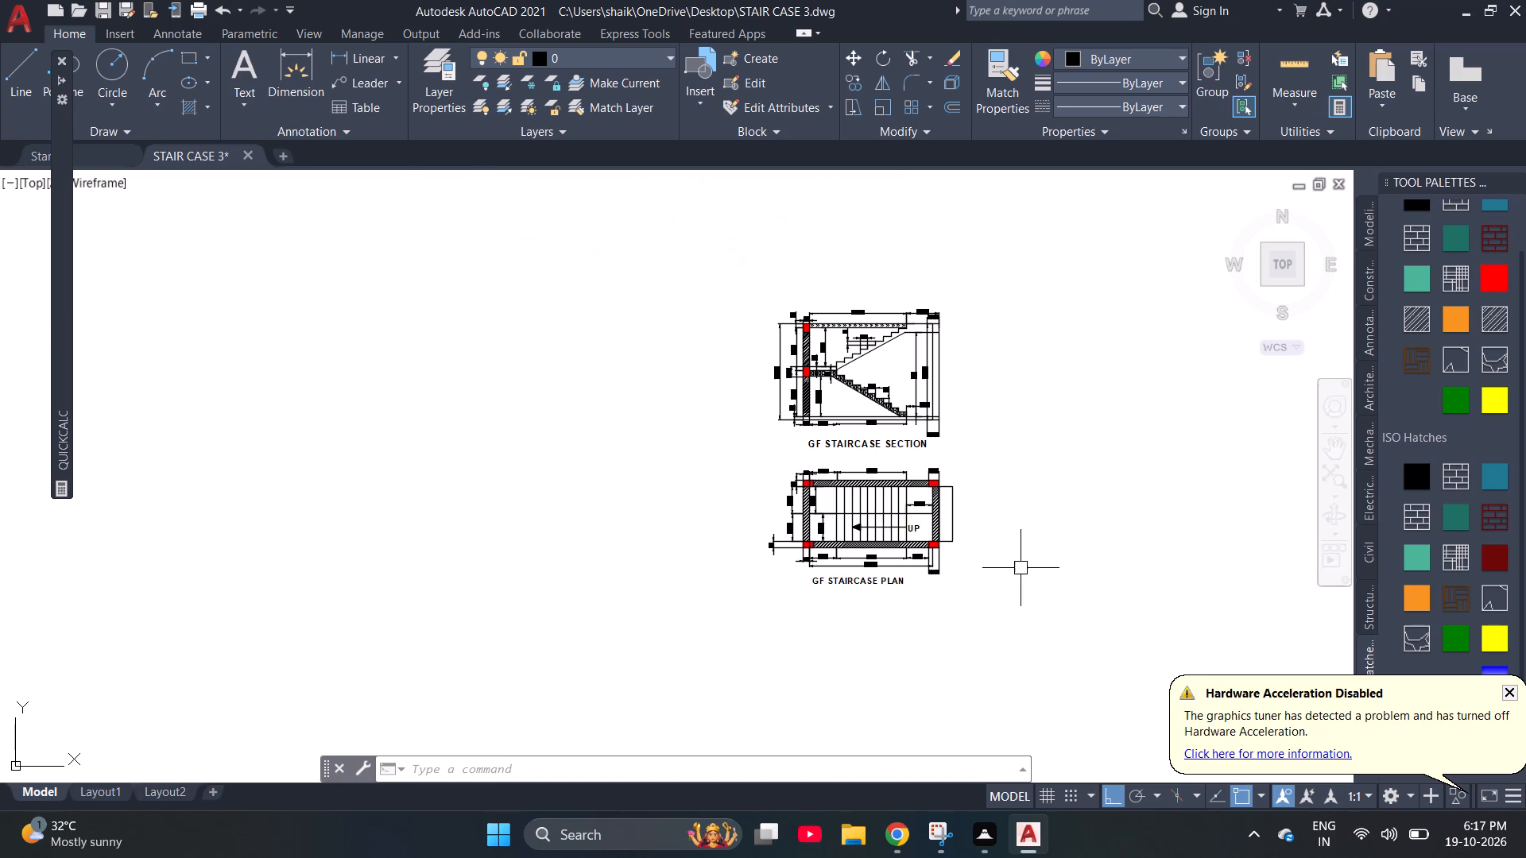
pyautogui.scroll(3, 939, 366)
pyautogui.scroll(-2, 939, 366)
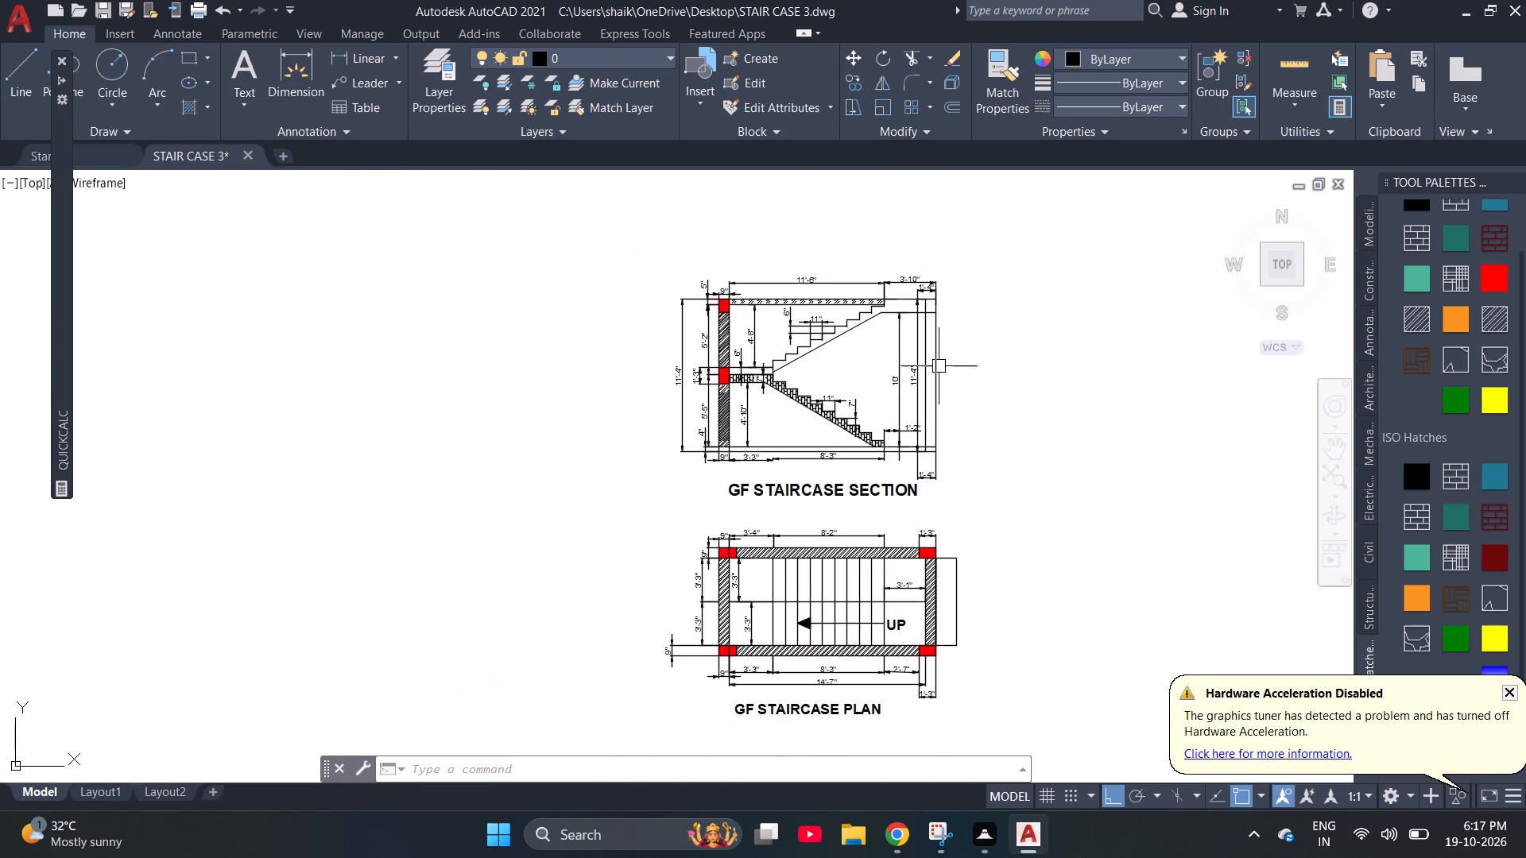
pyautogui.press('Escape')
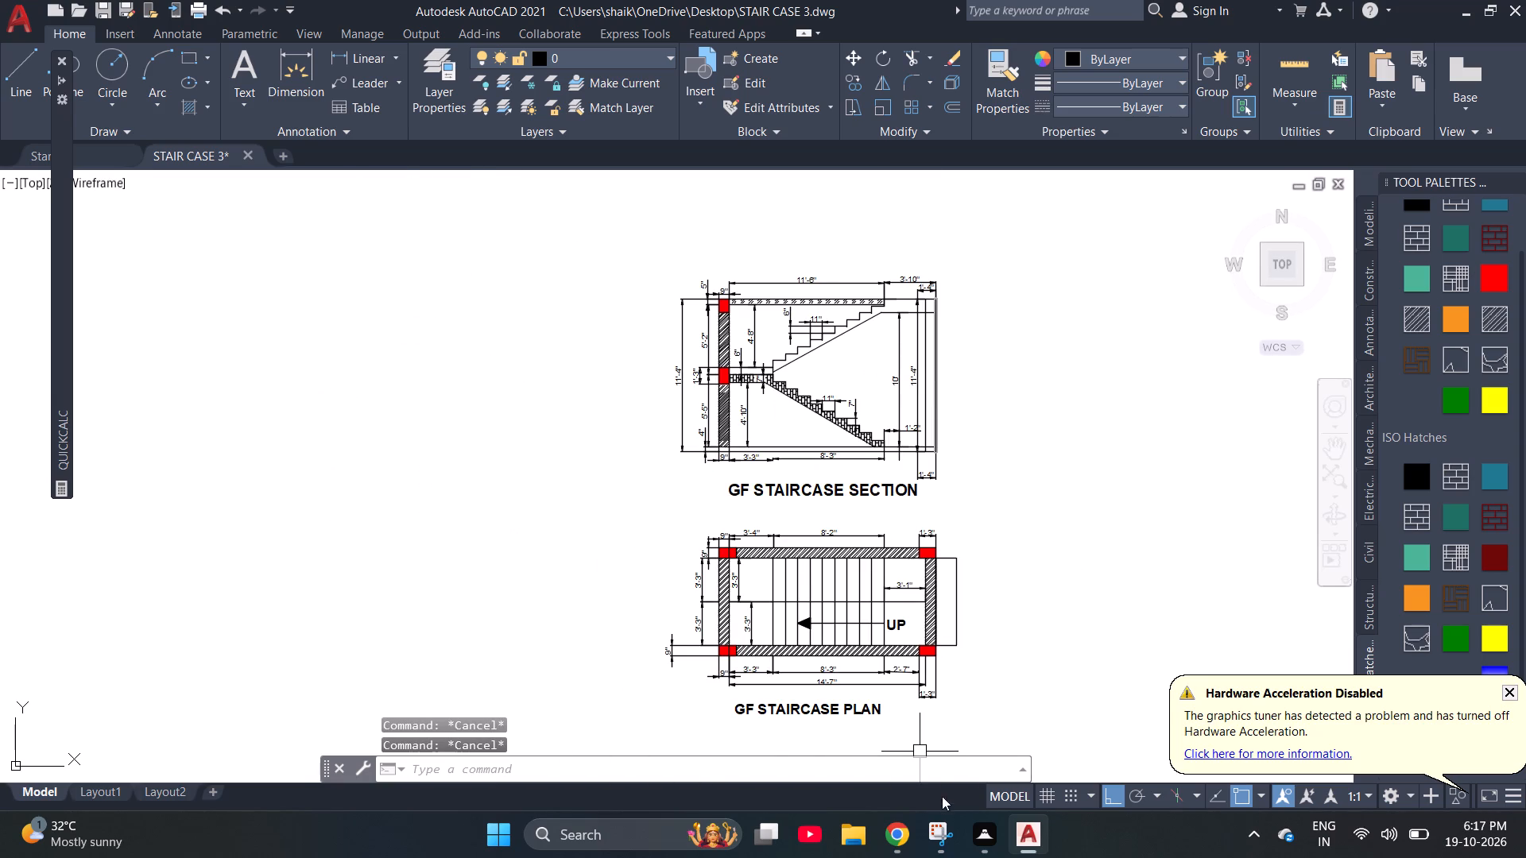
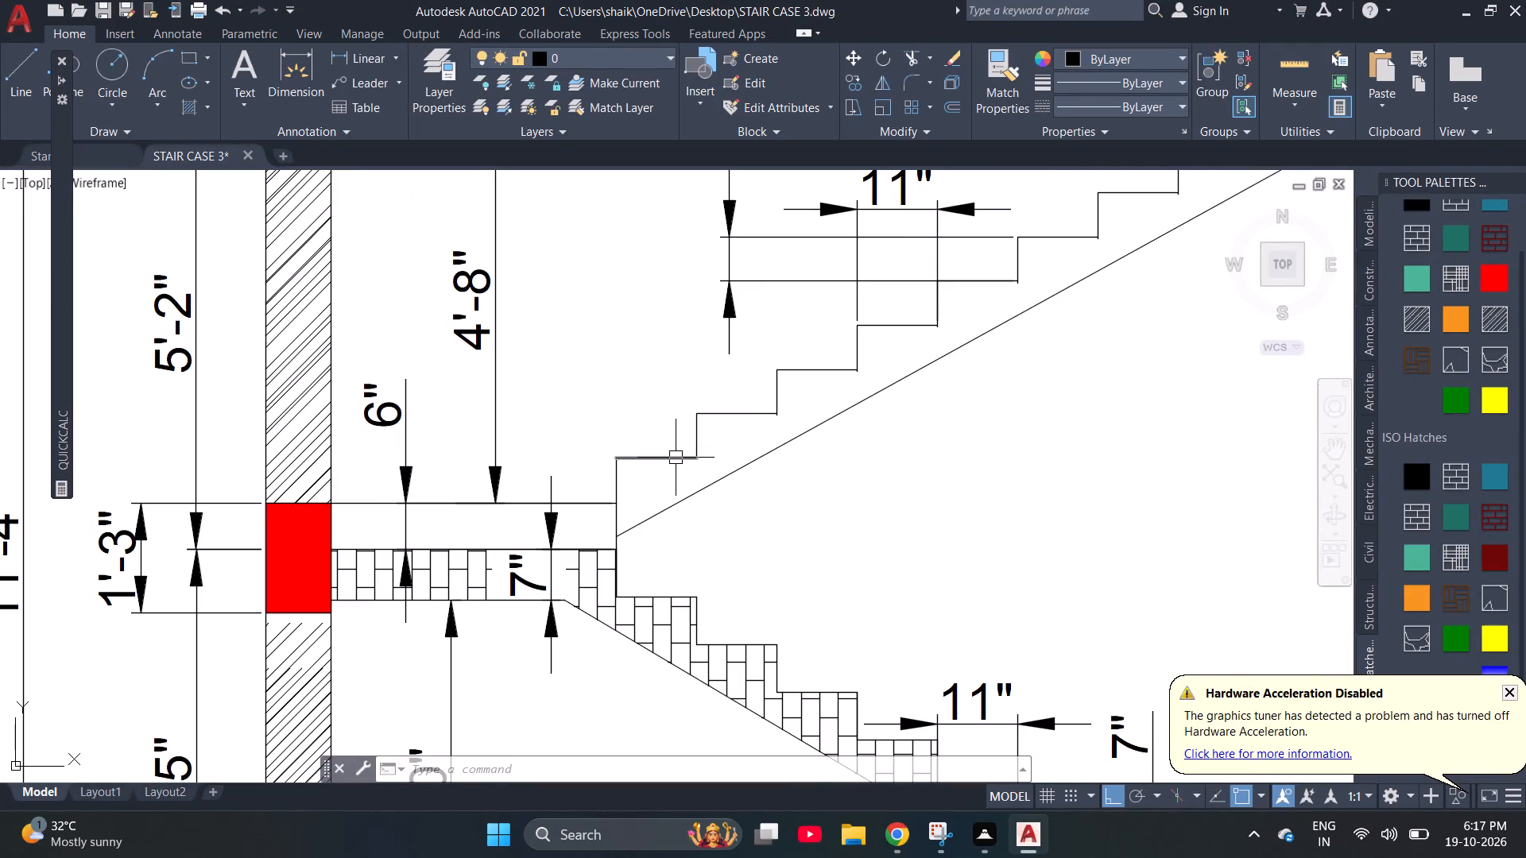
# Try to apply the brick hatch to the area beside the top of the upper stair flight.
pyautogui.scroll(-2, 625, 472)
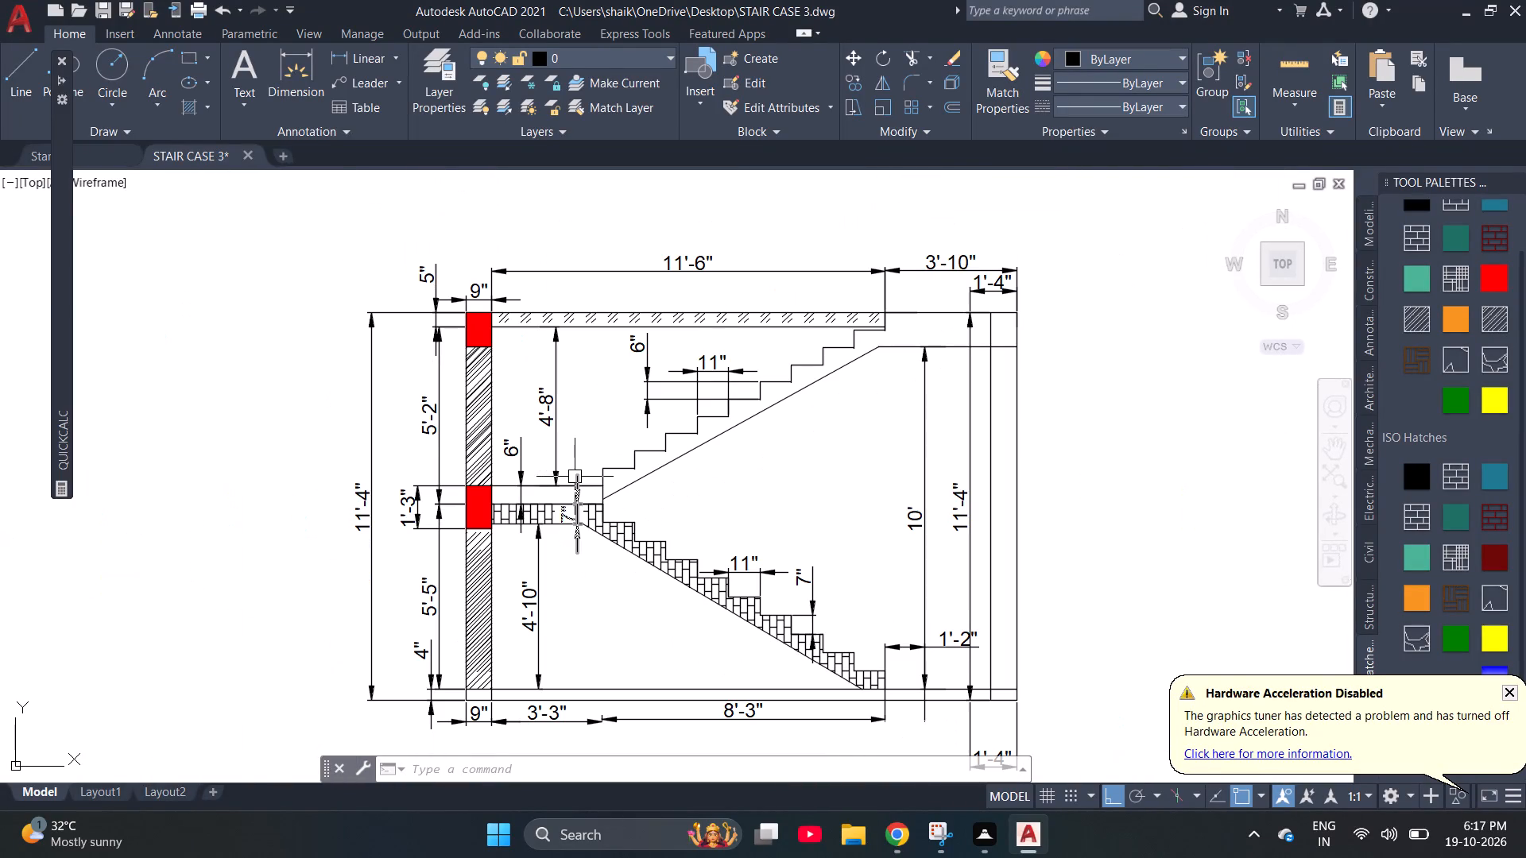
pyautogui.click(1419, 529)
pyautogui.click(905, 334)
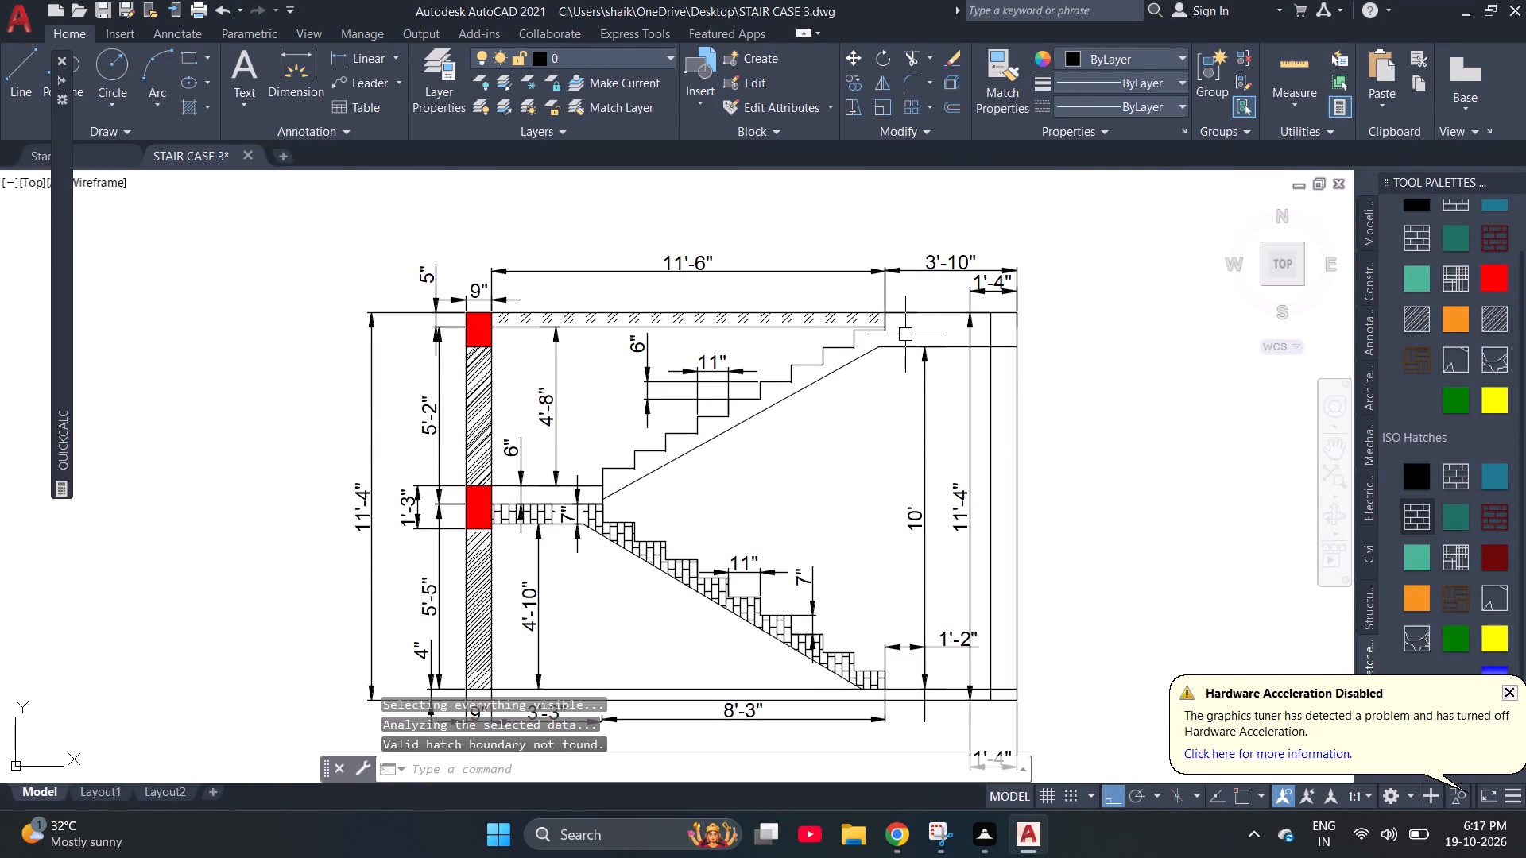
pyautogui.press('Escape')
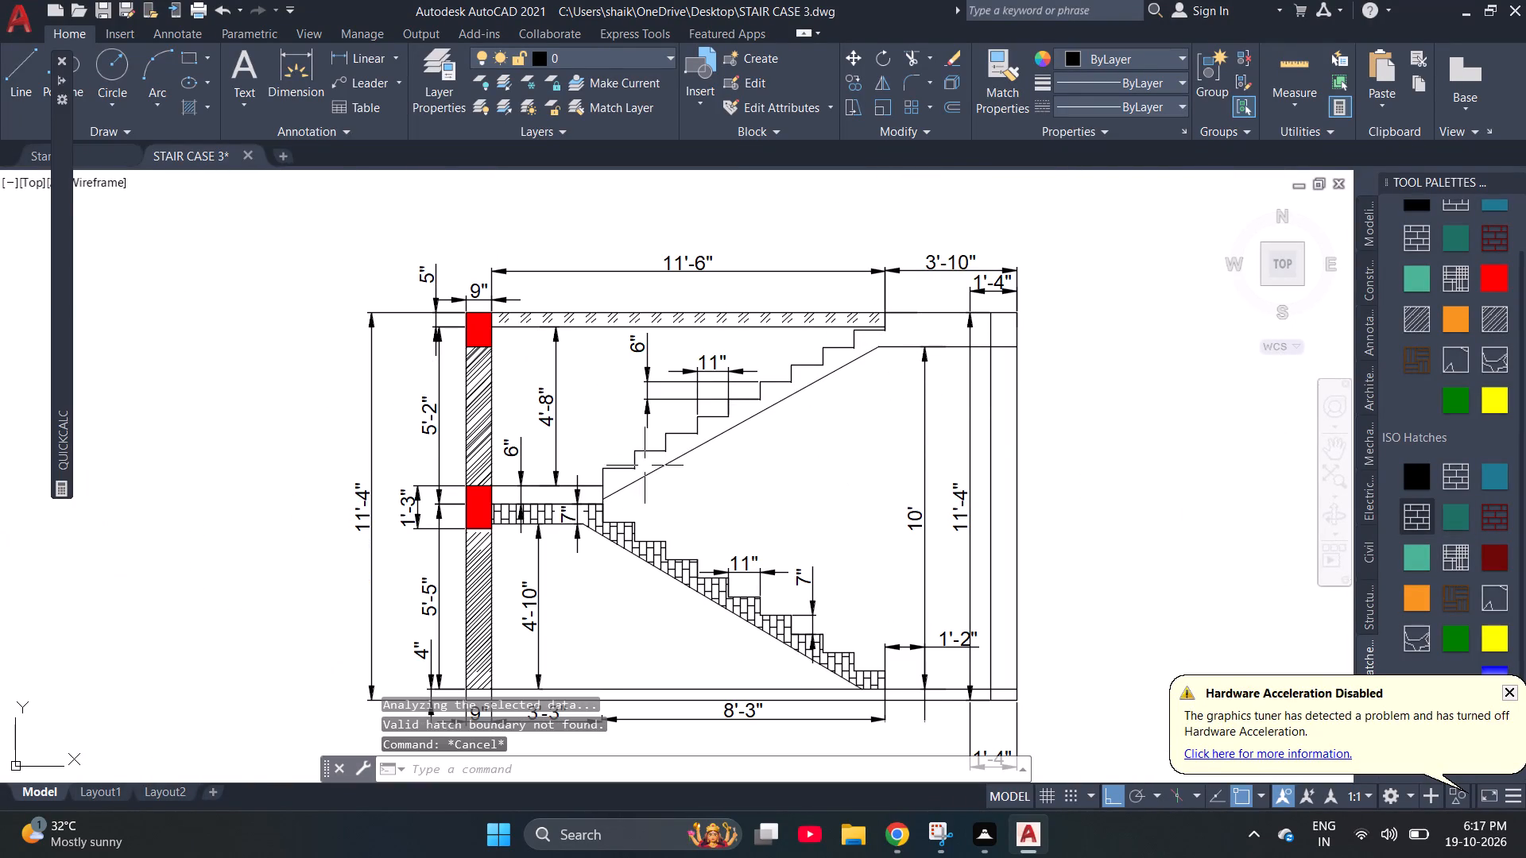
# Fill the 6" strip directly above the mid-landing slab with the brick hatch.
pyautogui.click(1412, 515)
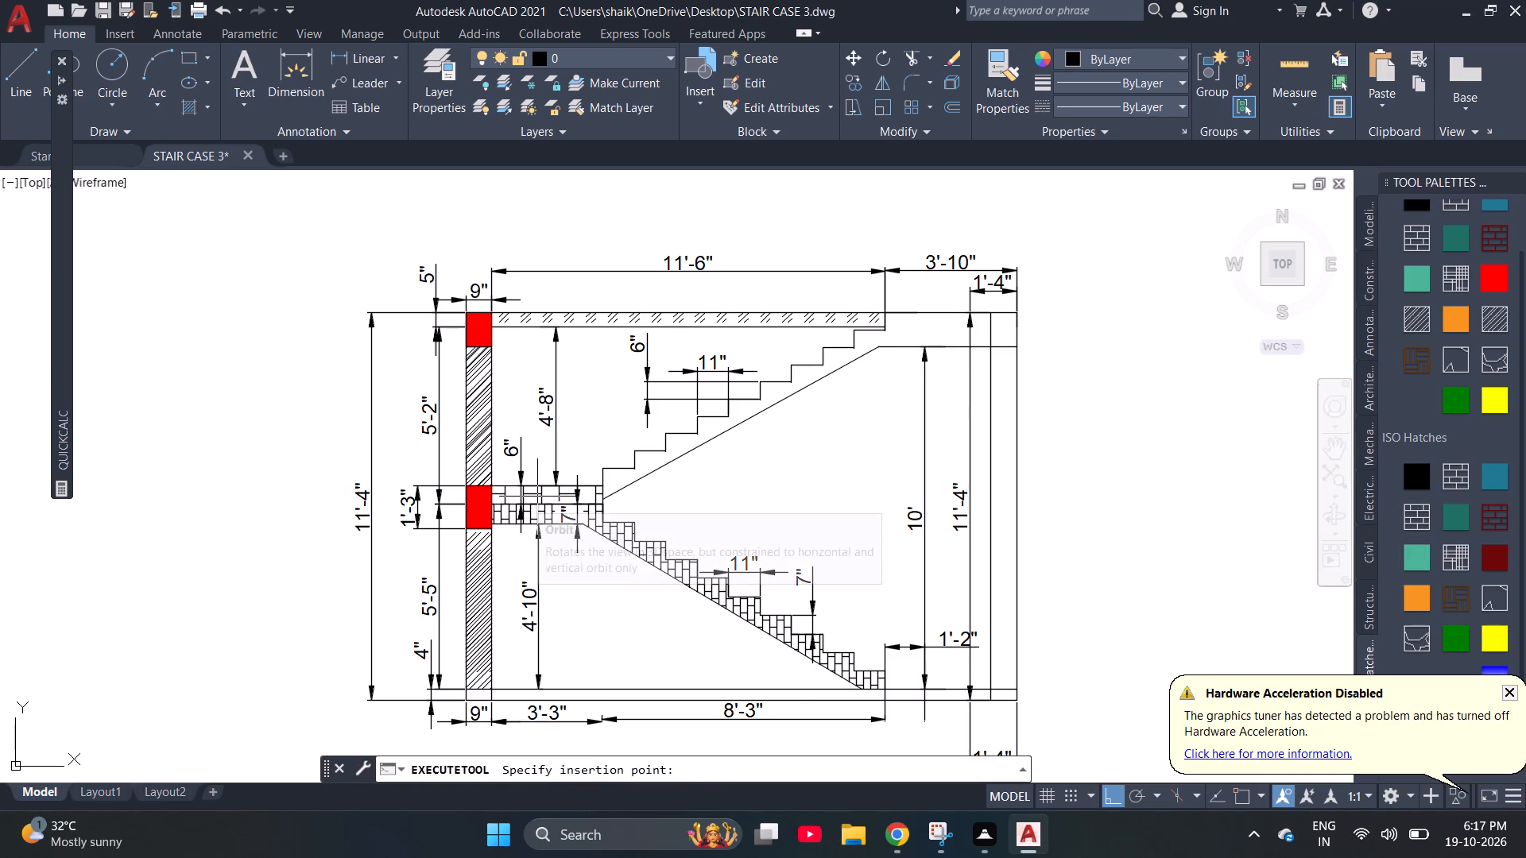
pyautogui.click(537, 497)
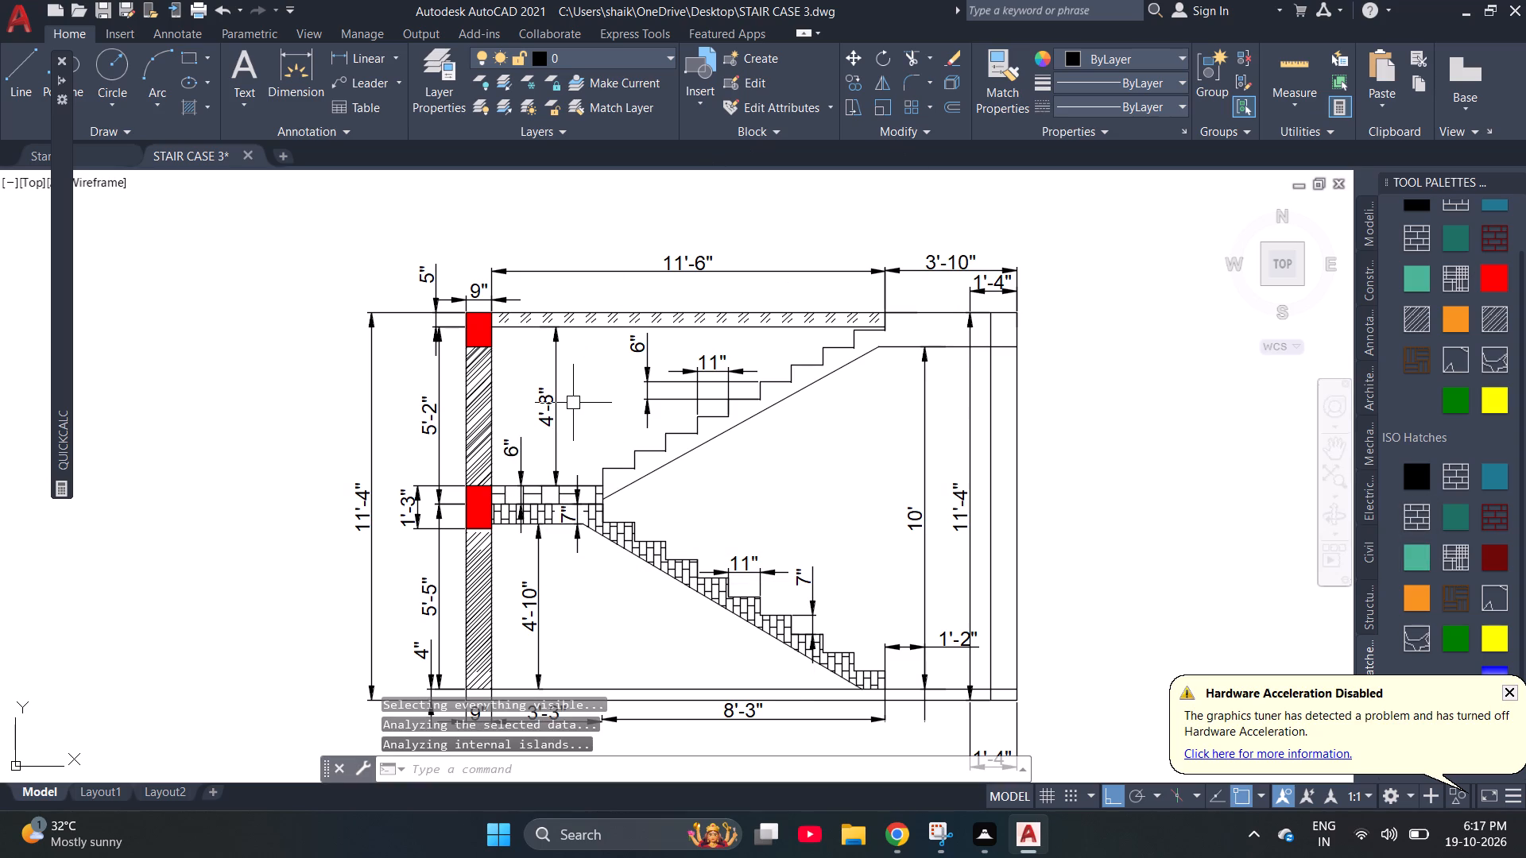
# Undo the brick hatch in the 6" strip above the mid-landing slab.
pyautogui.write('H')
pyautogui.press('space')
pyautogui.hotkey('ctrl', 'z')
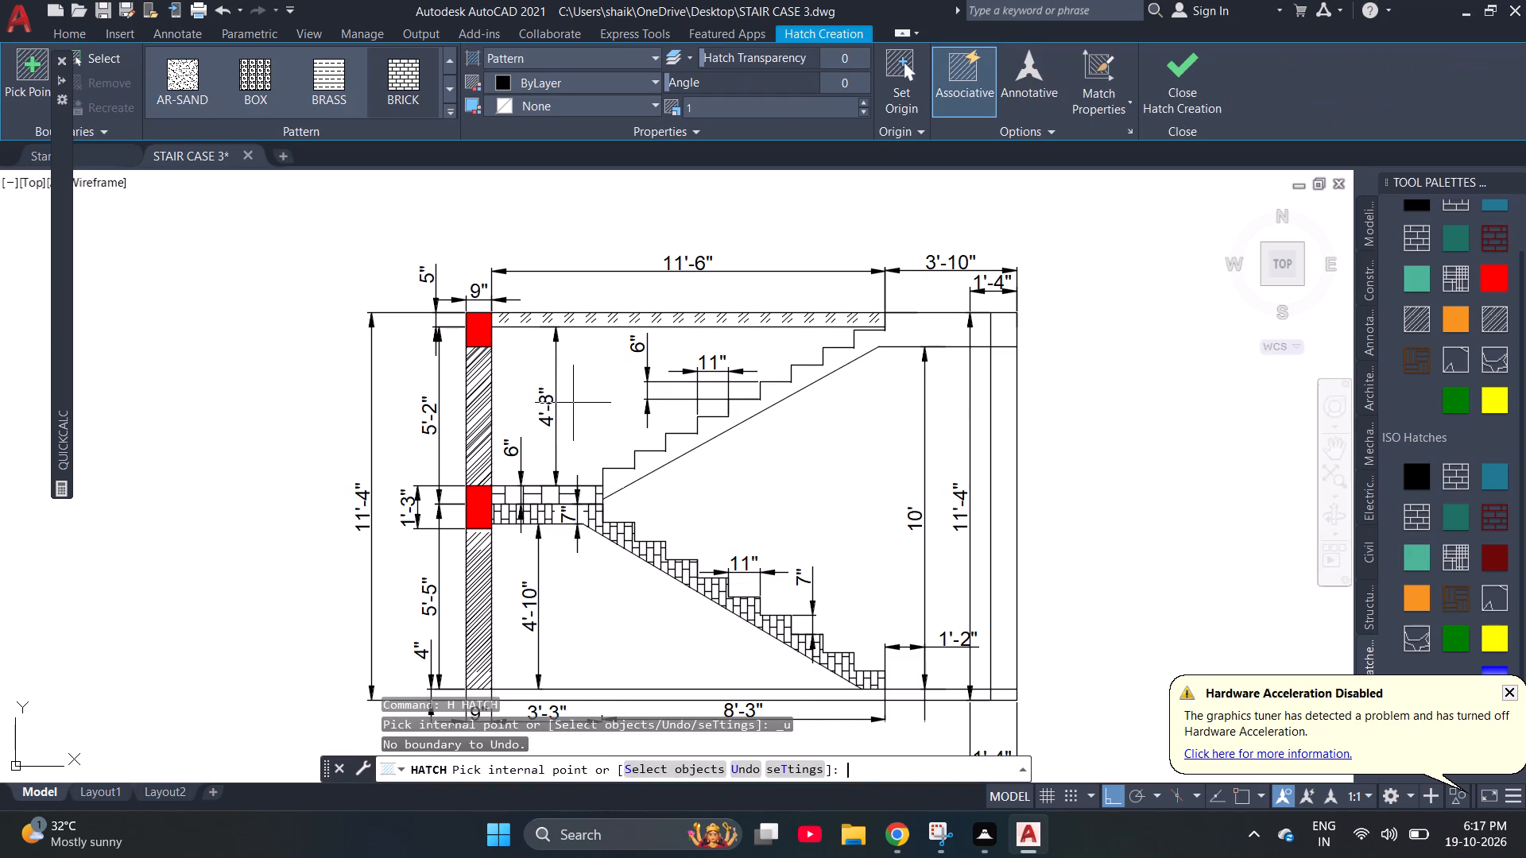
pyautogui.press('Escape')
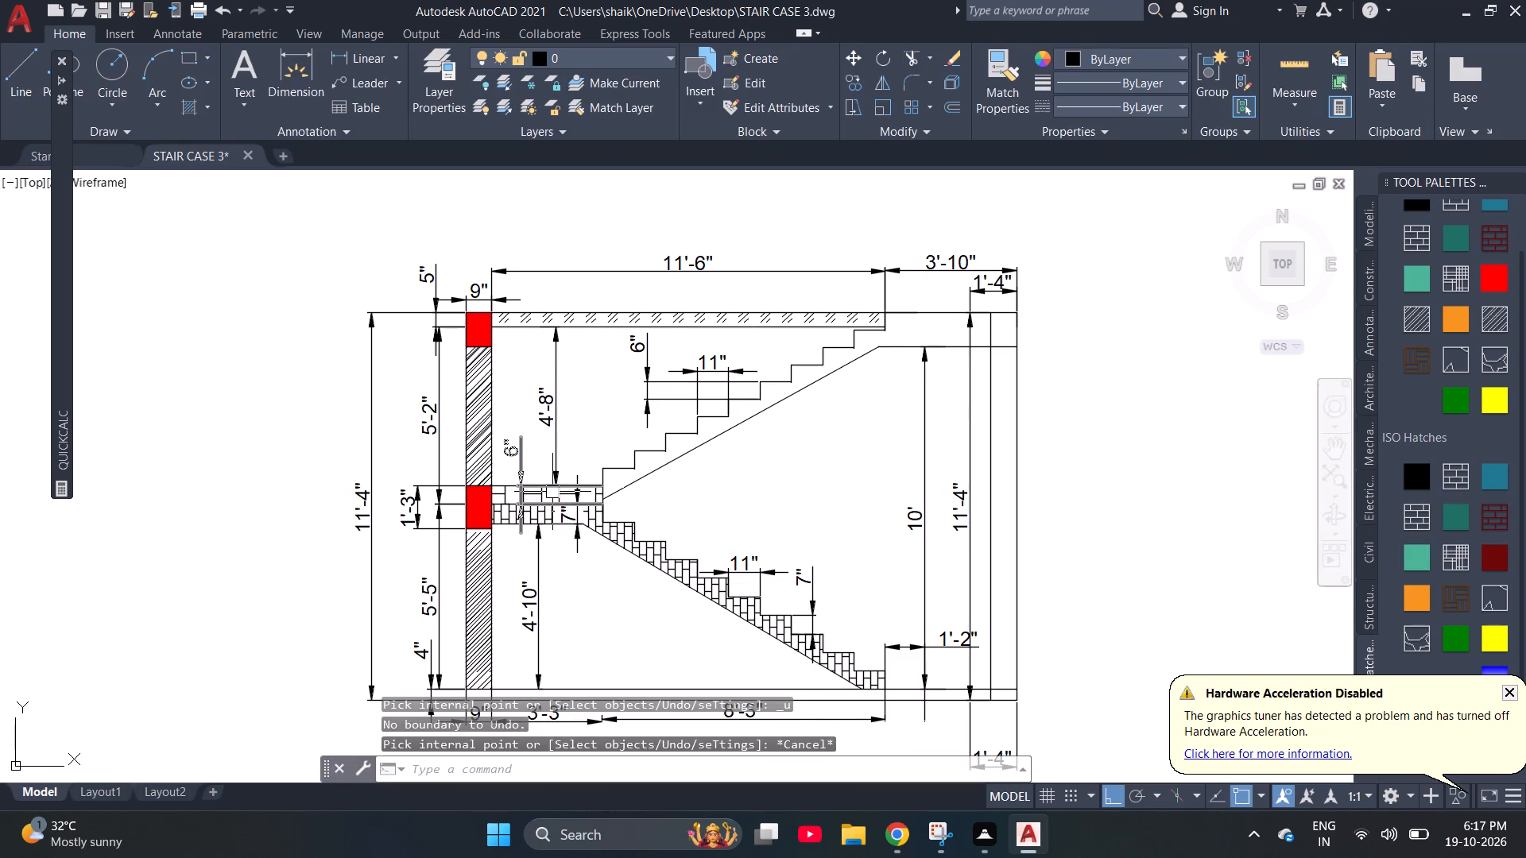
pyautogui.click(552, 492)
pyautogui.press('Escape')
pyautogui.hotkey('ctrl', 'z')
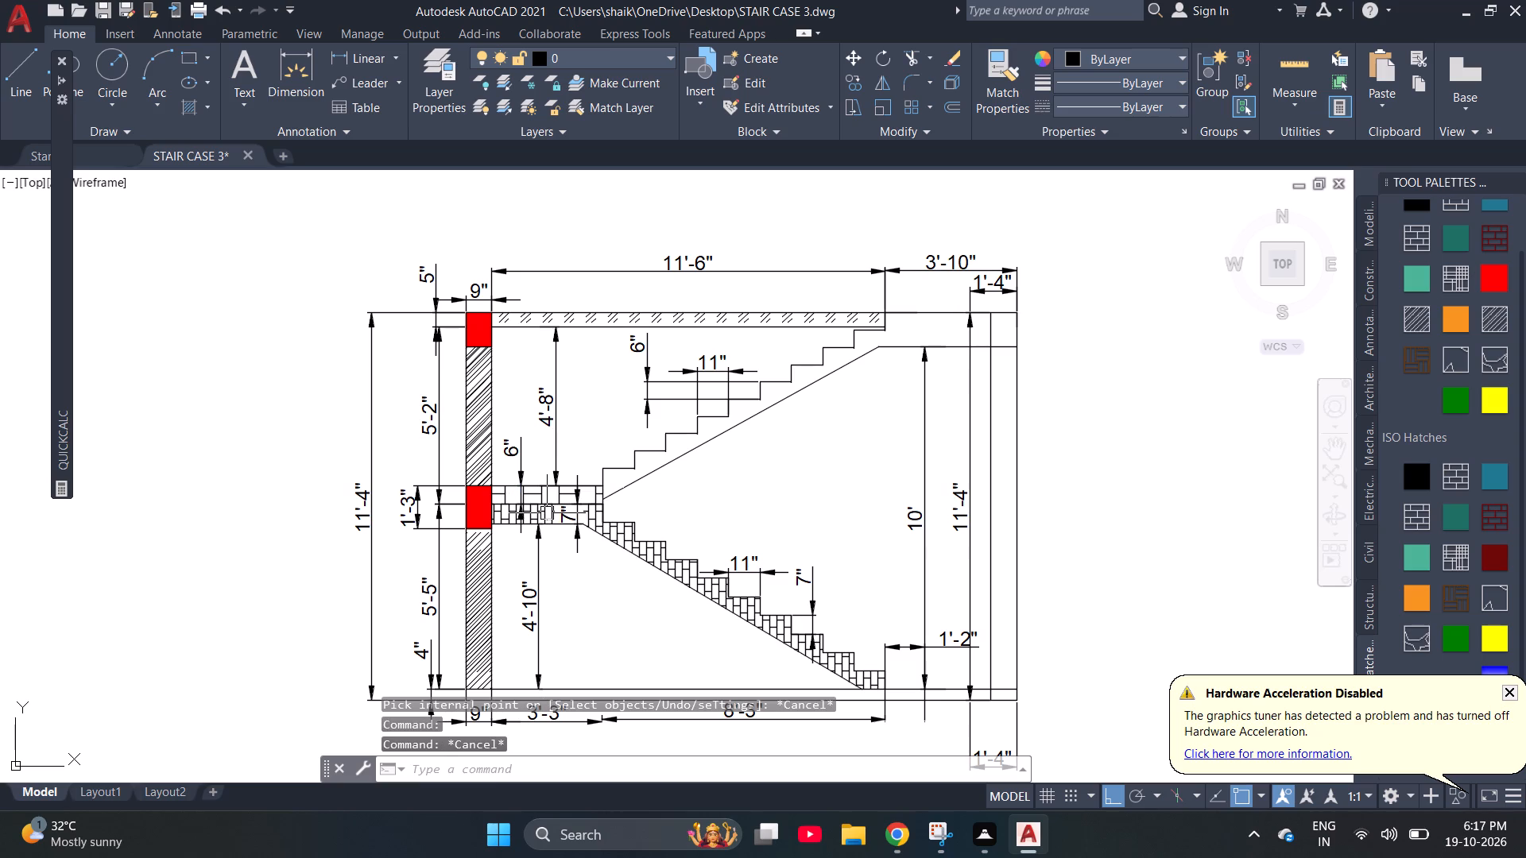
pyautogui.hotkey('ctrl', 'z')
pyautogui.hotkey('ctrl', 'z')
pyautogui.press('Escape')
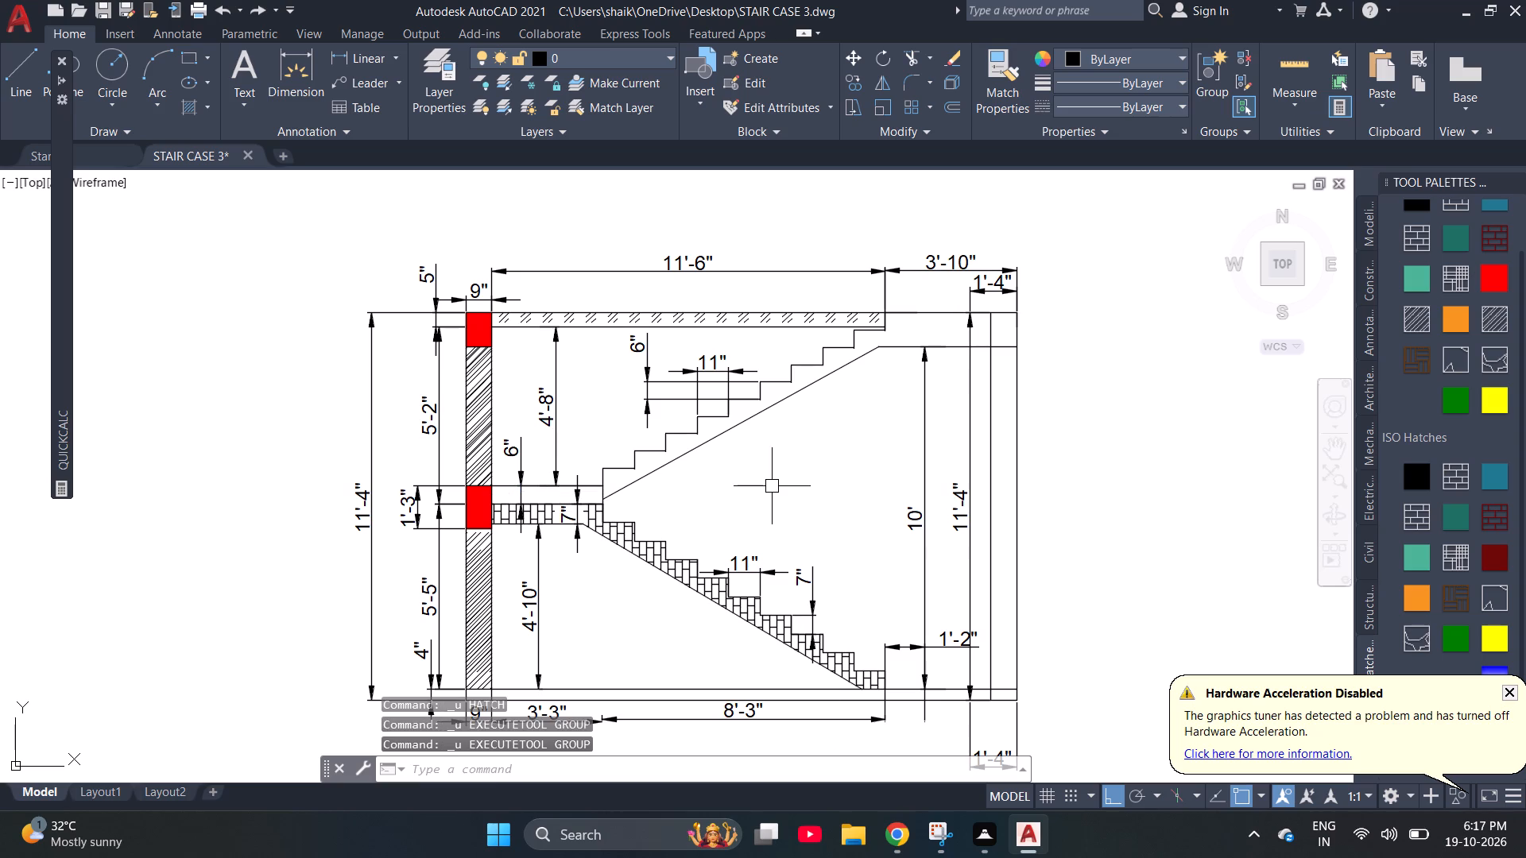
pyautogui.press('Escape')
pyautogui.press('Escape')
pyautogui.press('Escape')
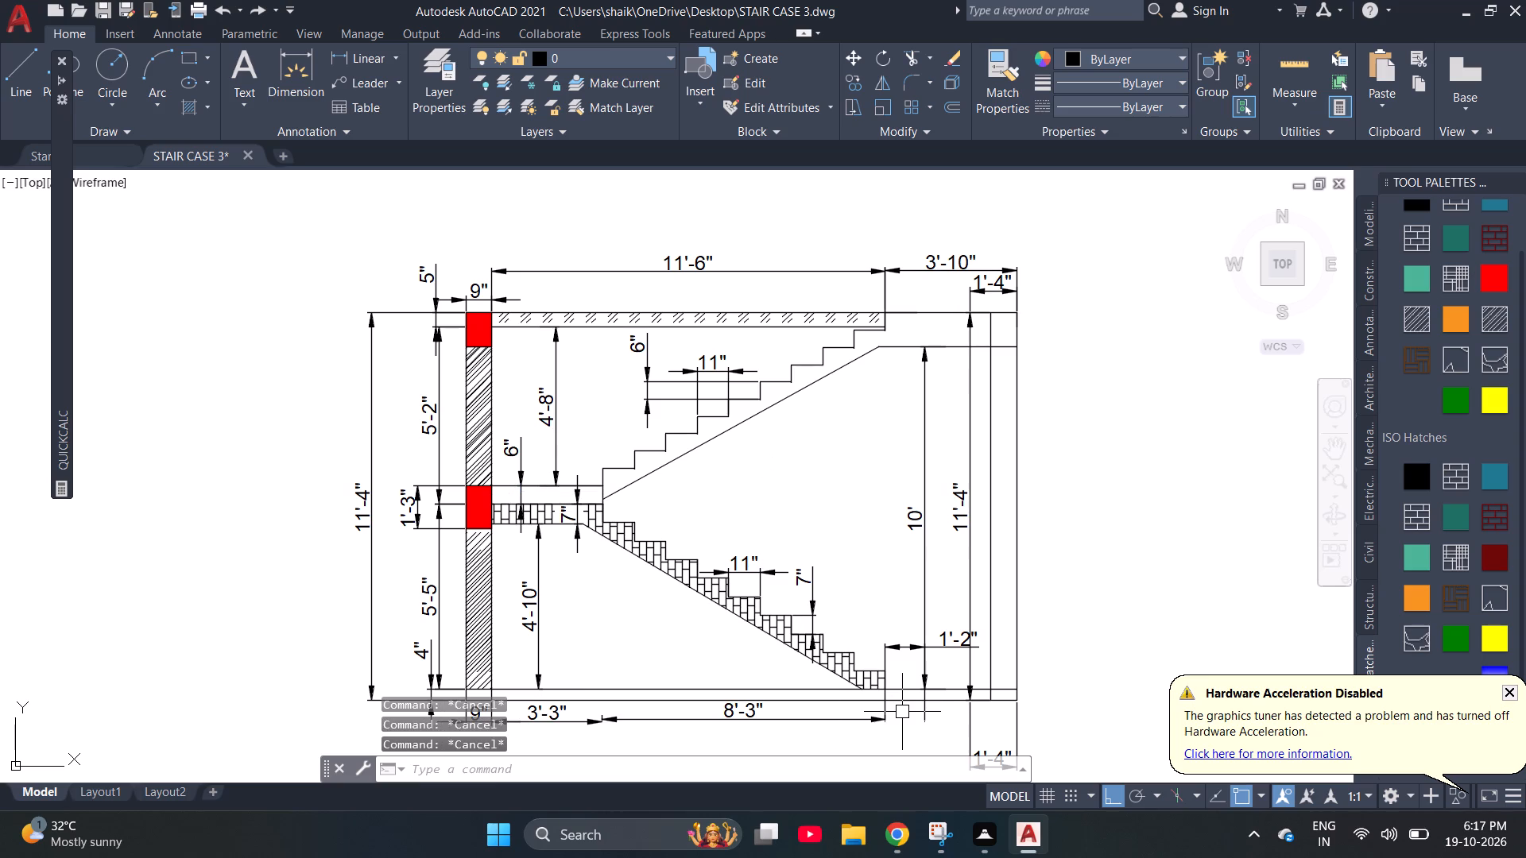
# Fill the 4" ground-floor slab in the section with solid black hatch, from the left wall's inner face through to its far right end.
pyautogui.scroll(3, 478, 348)
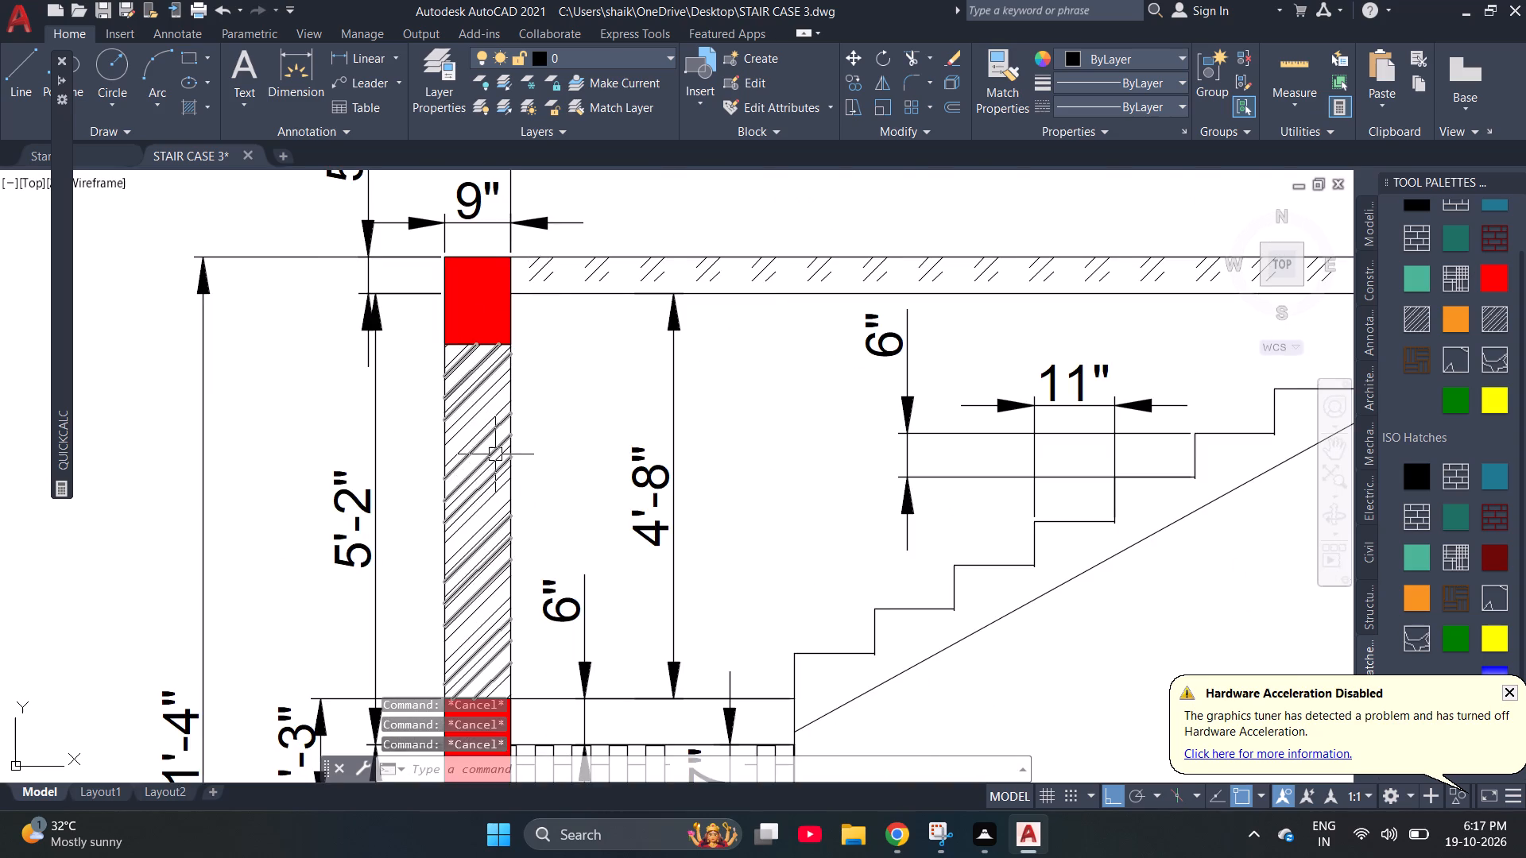
pyautogui.scroll(1, 495, 454)
pyautogui.press('Escape')
pyautogui.press('Escape')
pyautogui.scroll(-2, 495, 454)
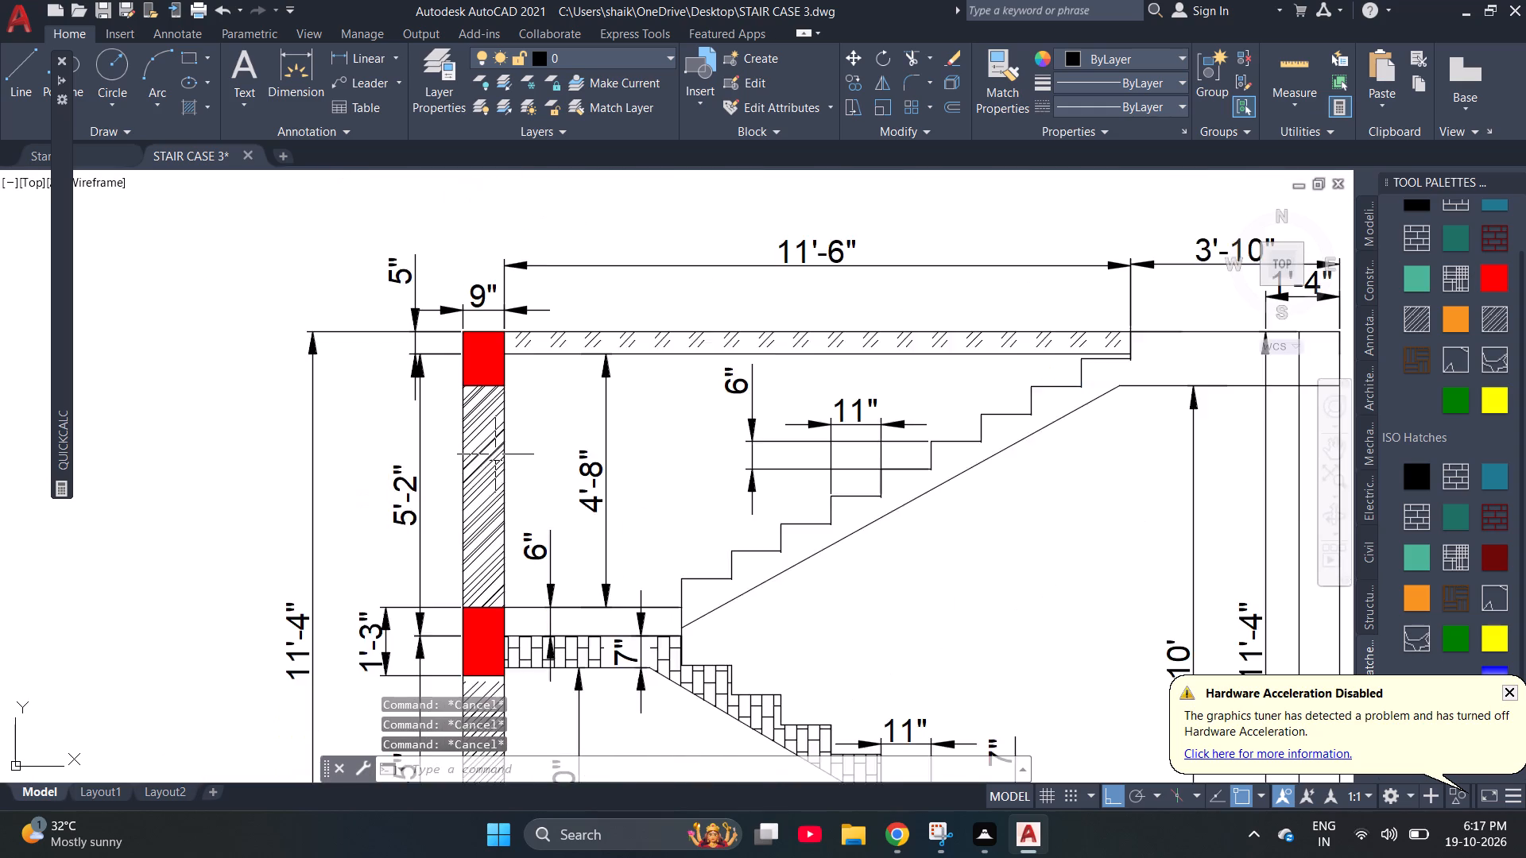
pyautogui.scroll(-1, 495, 454)
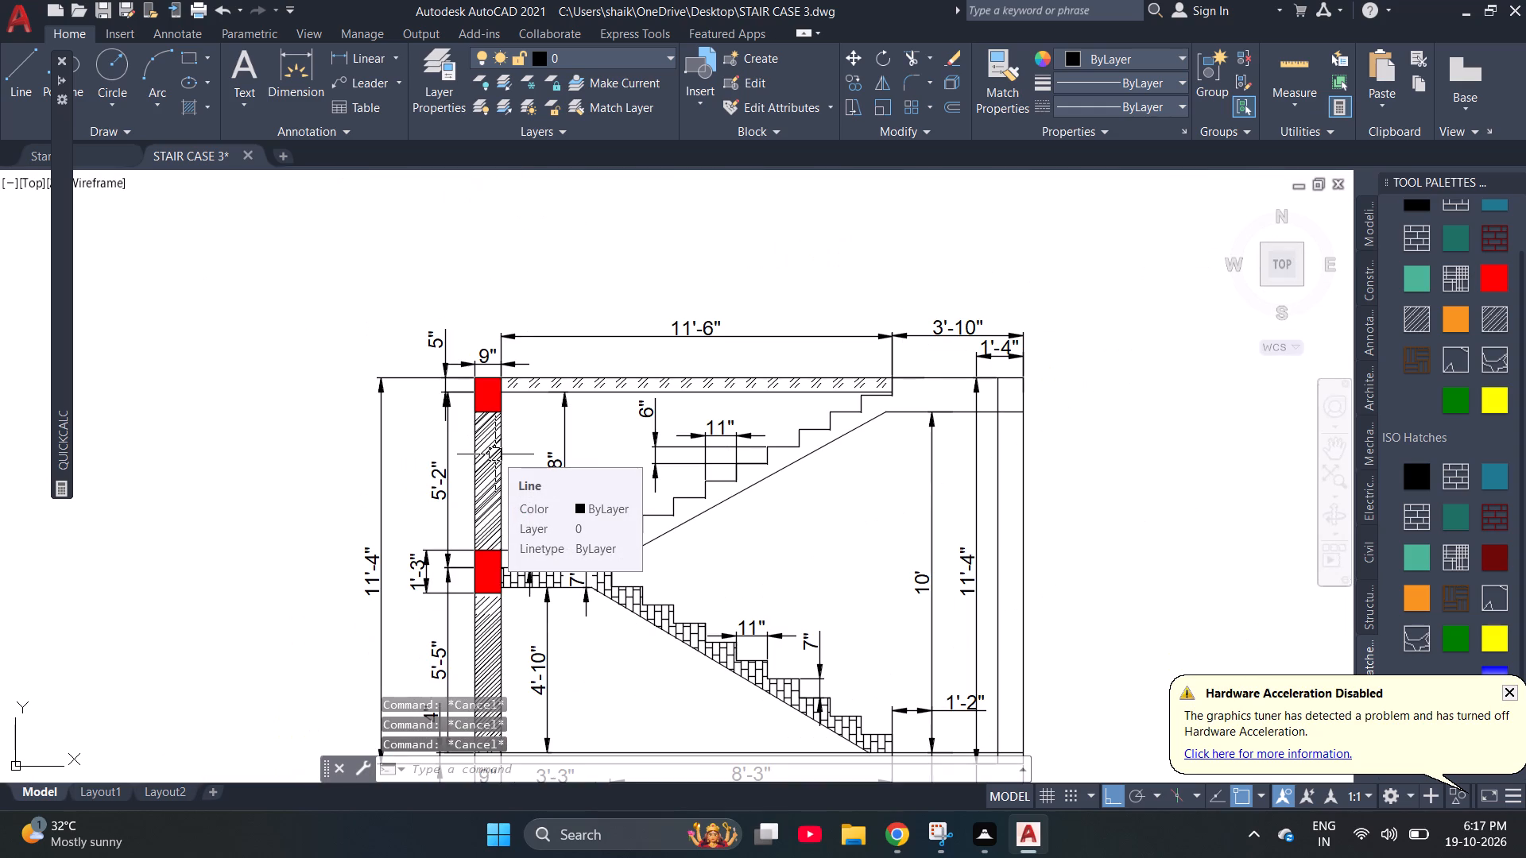
pyautogui.scroll(-1, 495, 454)
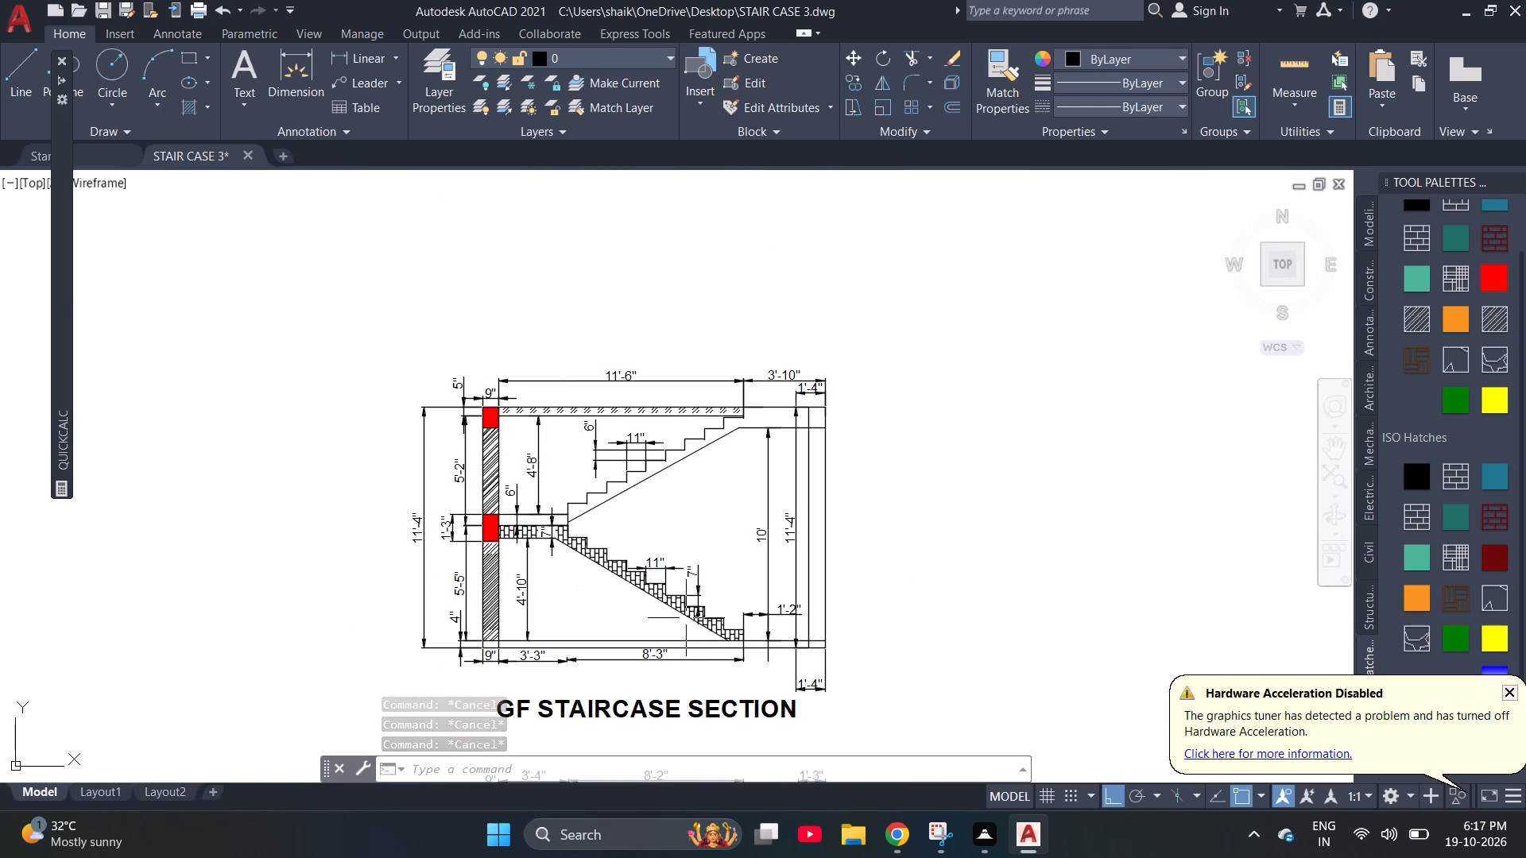
pyautogui.scroll(2, 707, 652)
pyautogui.press('Escape')
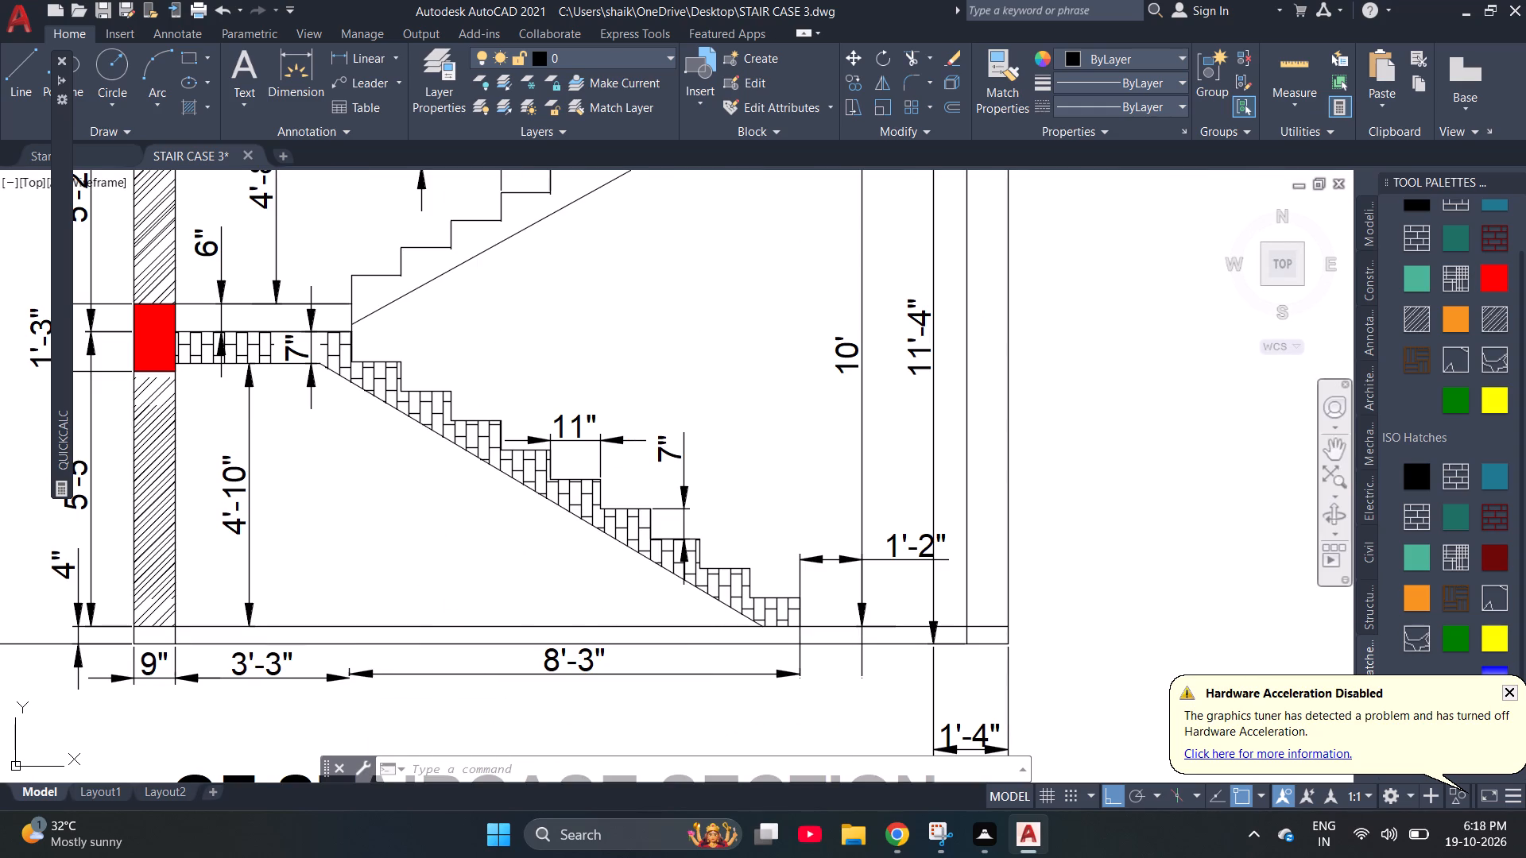
pyautogui.click(1408, 481)
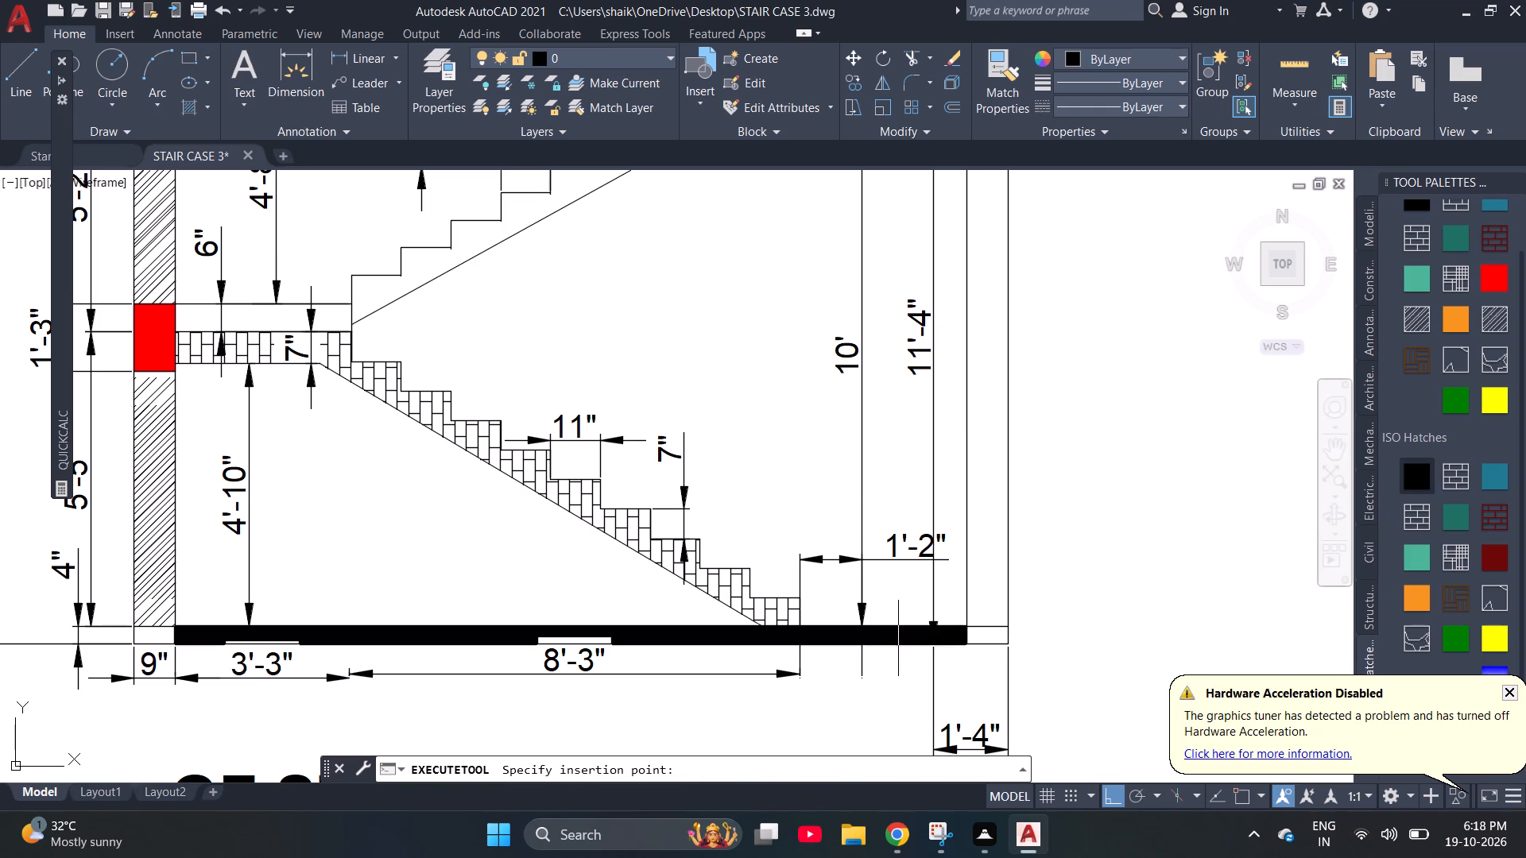
pyautogui.click(898, 638)
pyautogui.click(1425, 482)
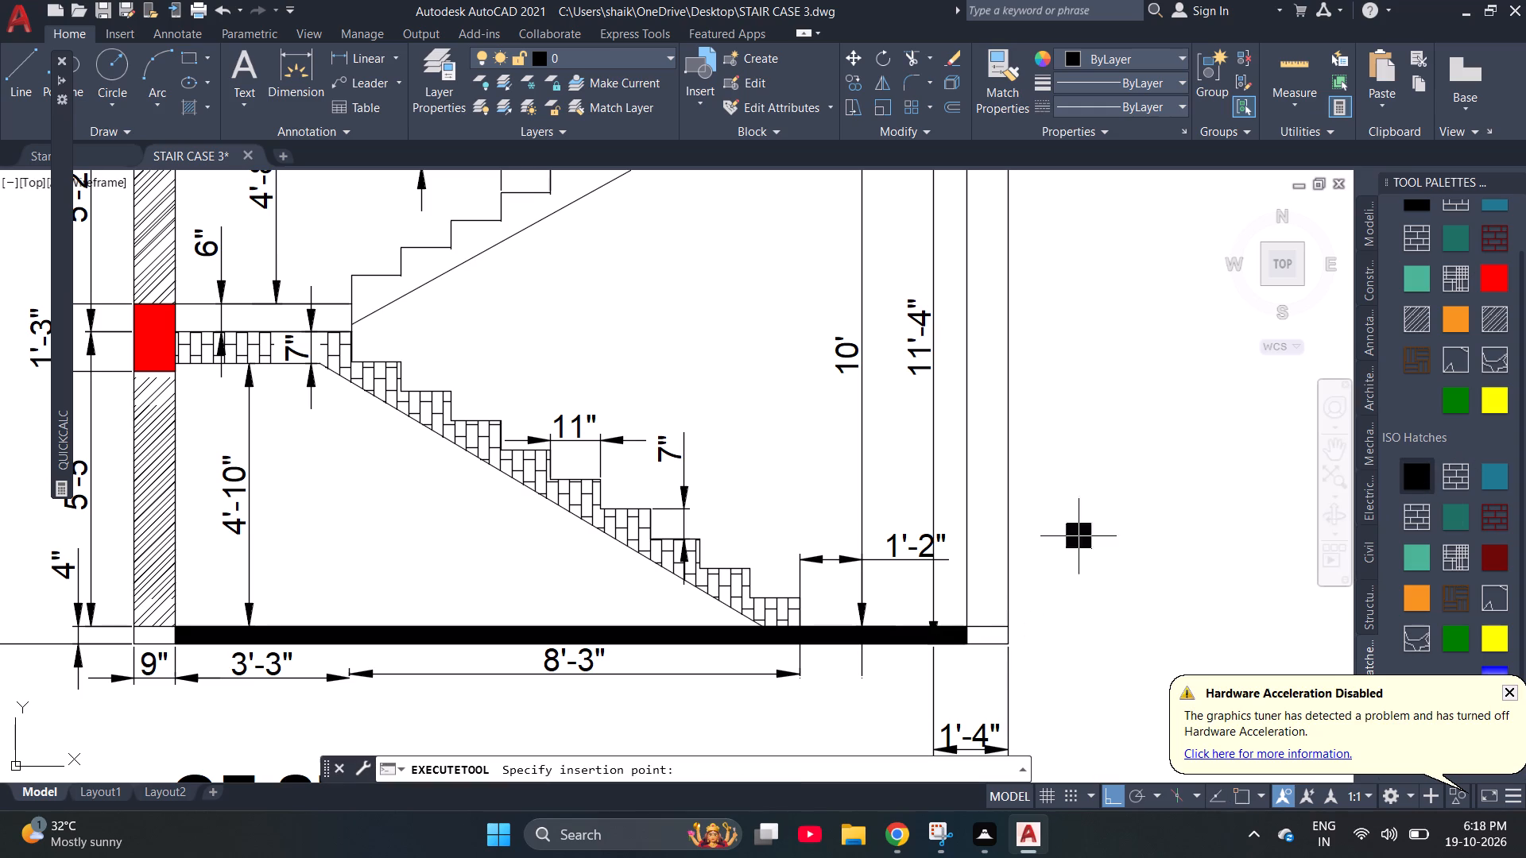
pyautogui.click(986, 633)
# Fill the remaining slab segment beneath the 9" left wall with the same solid black hatch.
pyautogui.scroll(-2, 1174, 632)
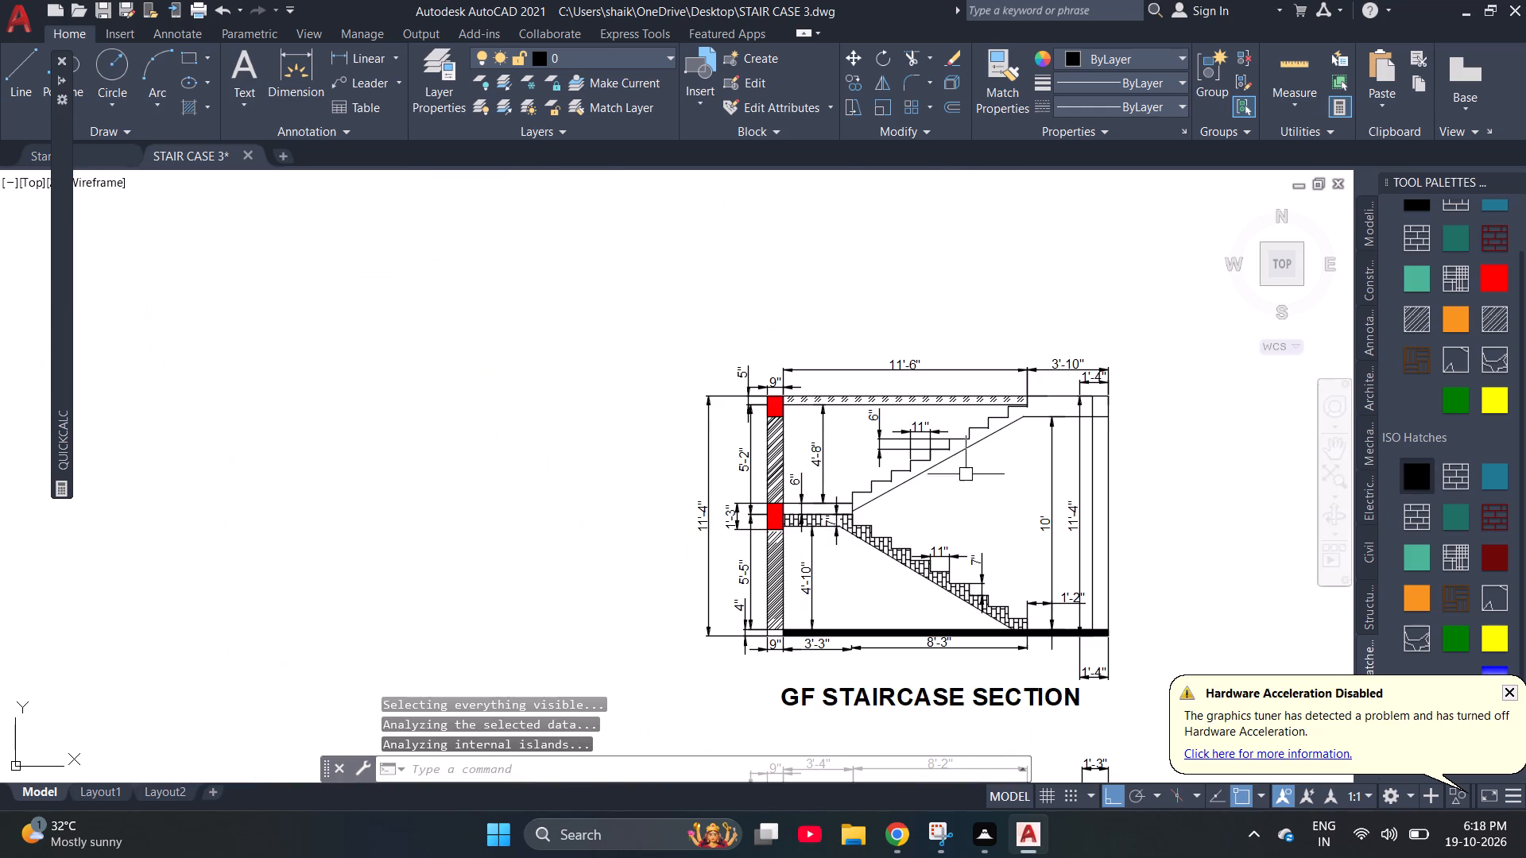
pyautogui.scroll(3, 875, 389)
pyautogui.scroll(-2, 490, 399)
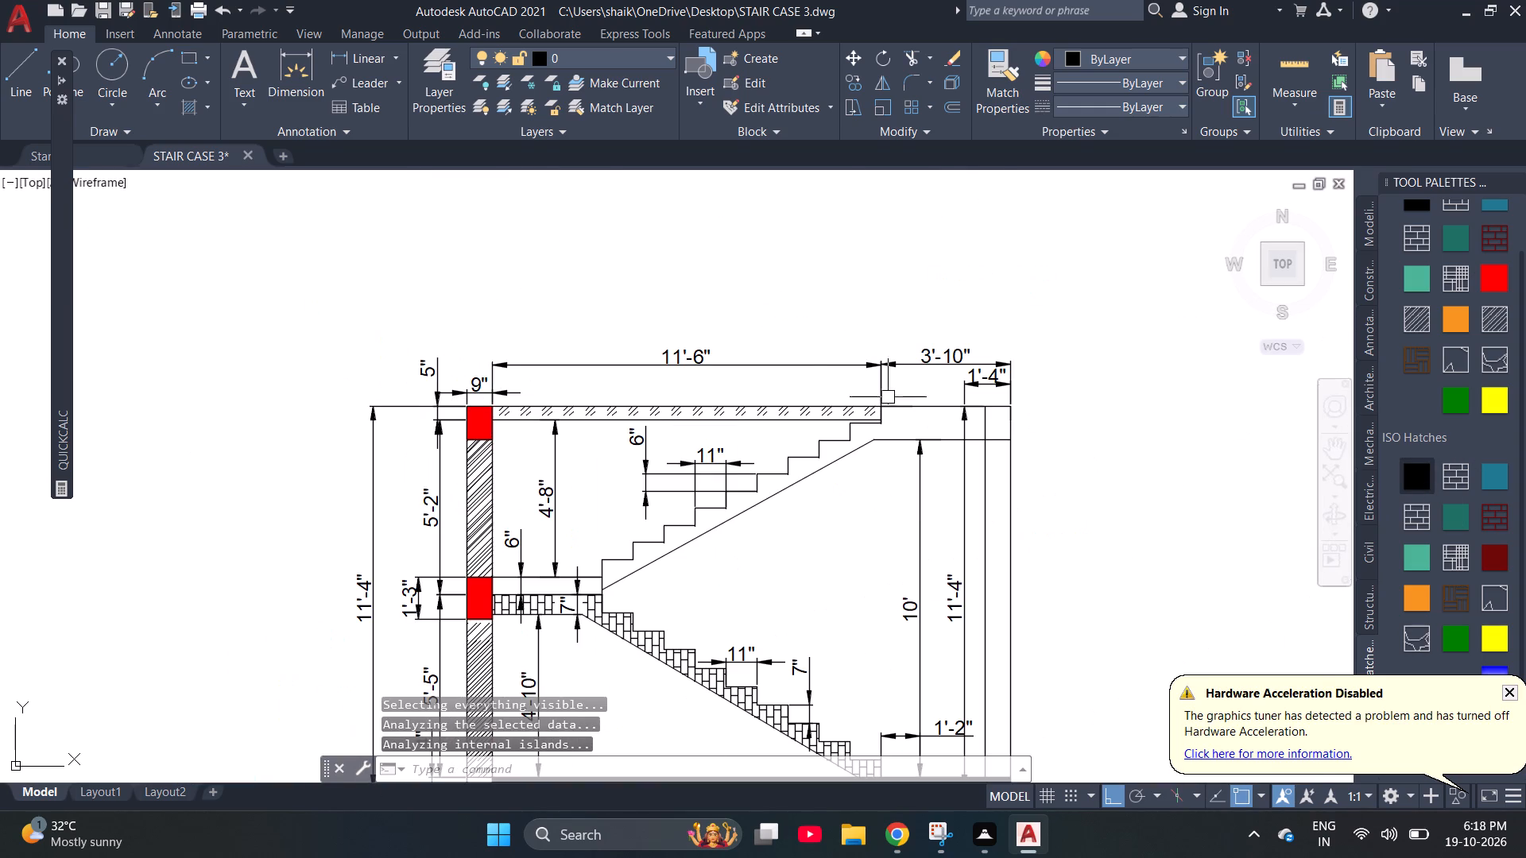
pyautogui.scroll(-1, 564, 393)
pyautogui.scroll(2, 636, 683)
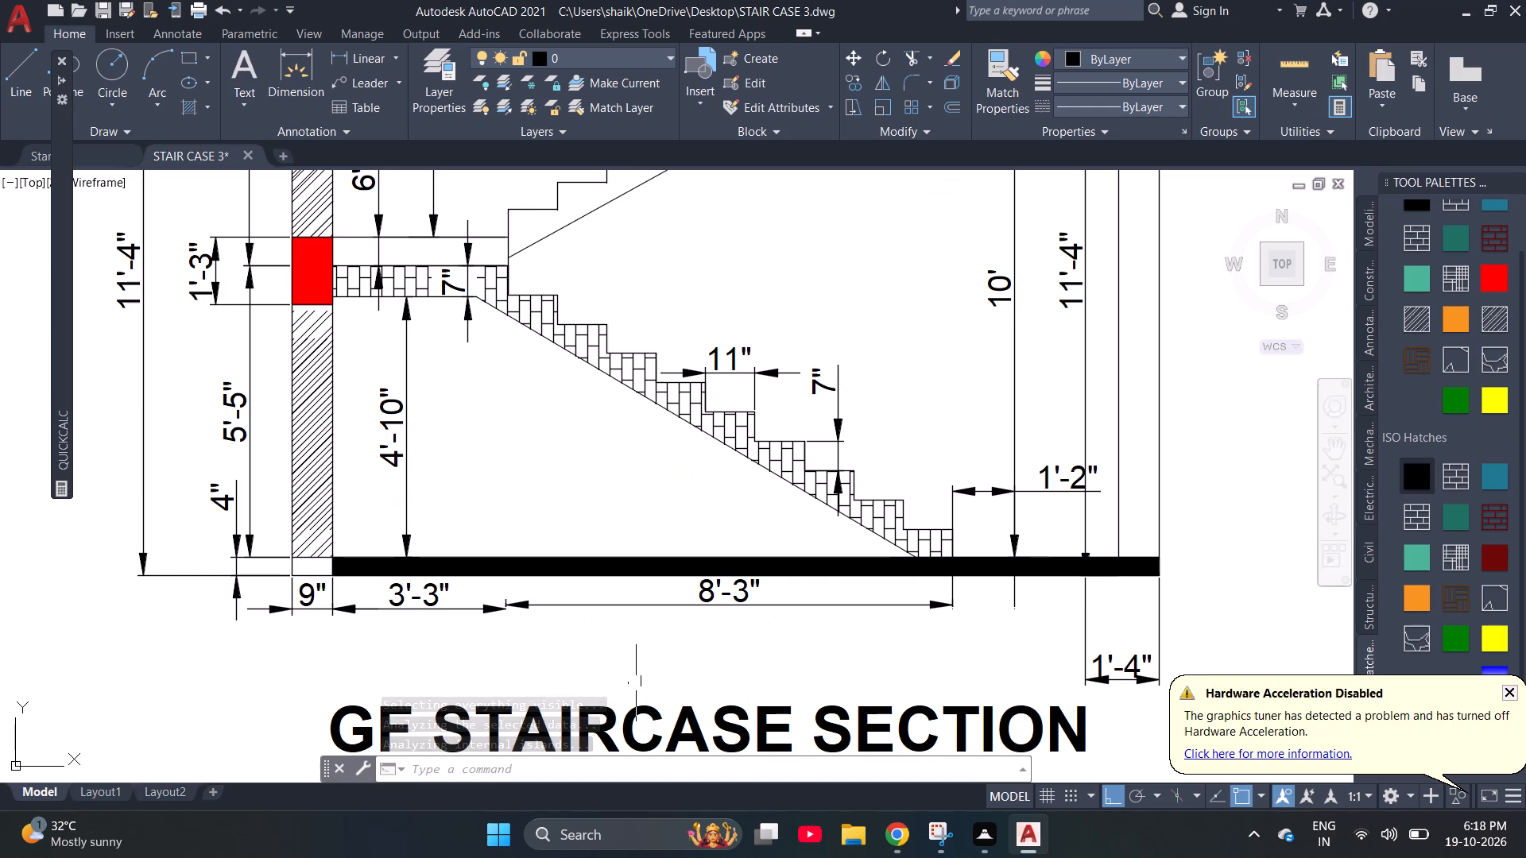
pyautogui.moveTo(1419, 485); pyautogui.dragTo(1345, 469)
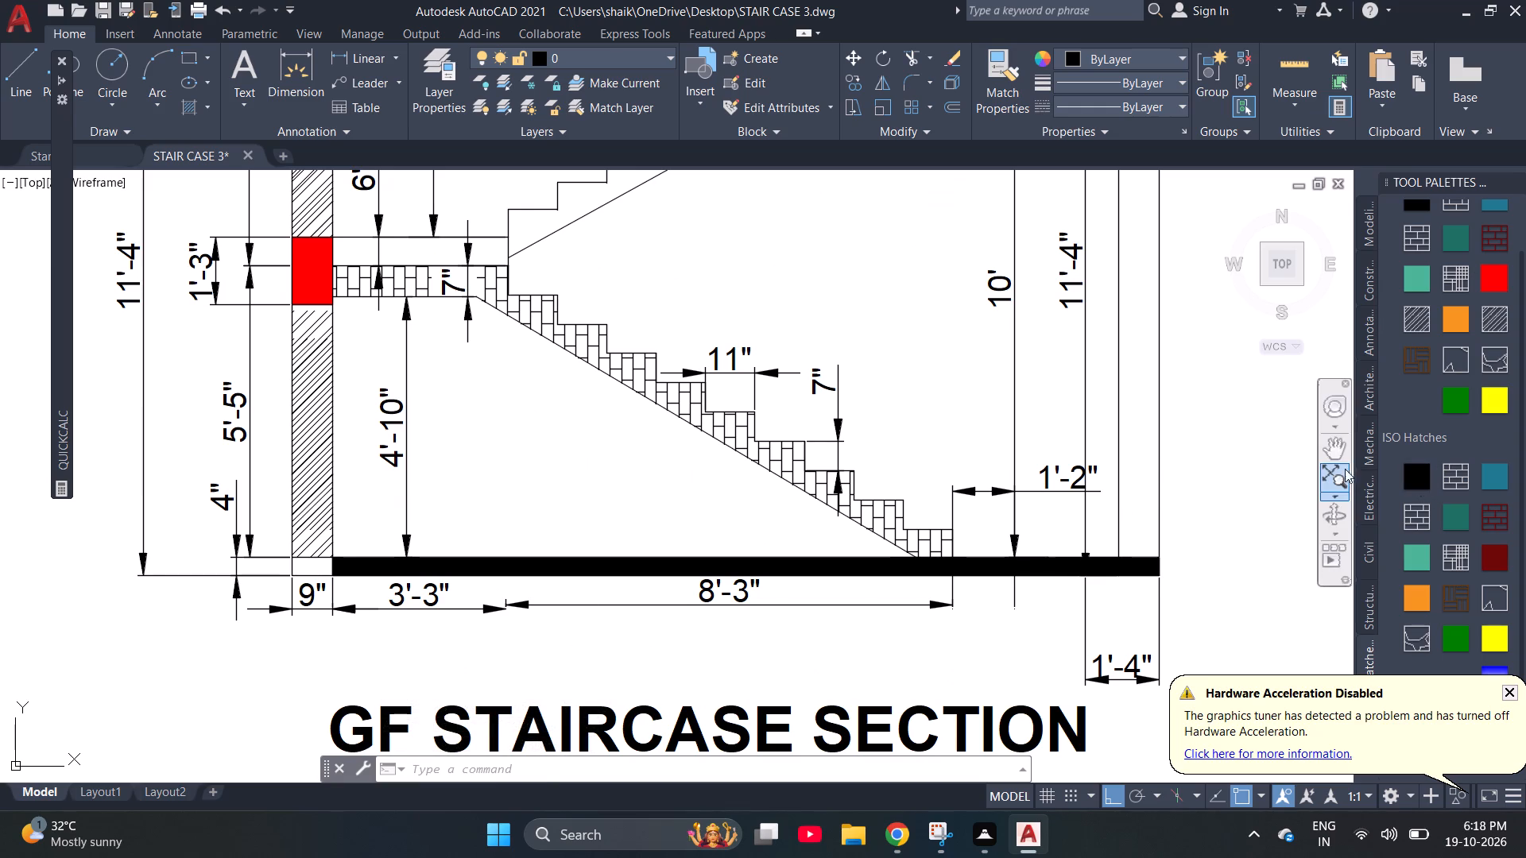
pyautogui.moveTo(1345, 469); pyautogui.dragTo(1411, 480)
pyautogui.click(306, 563)
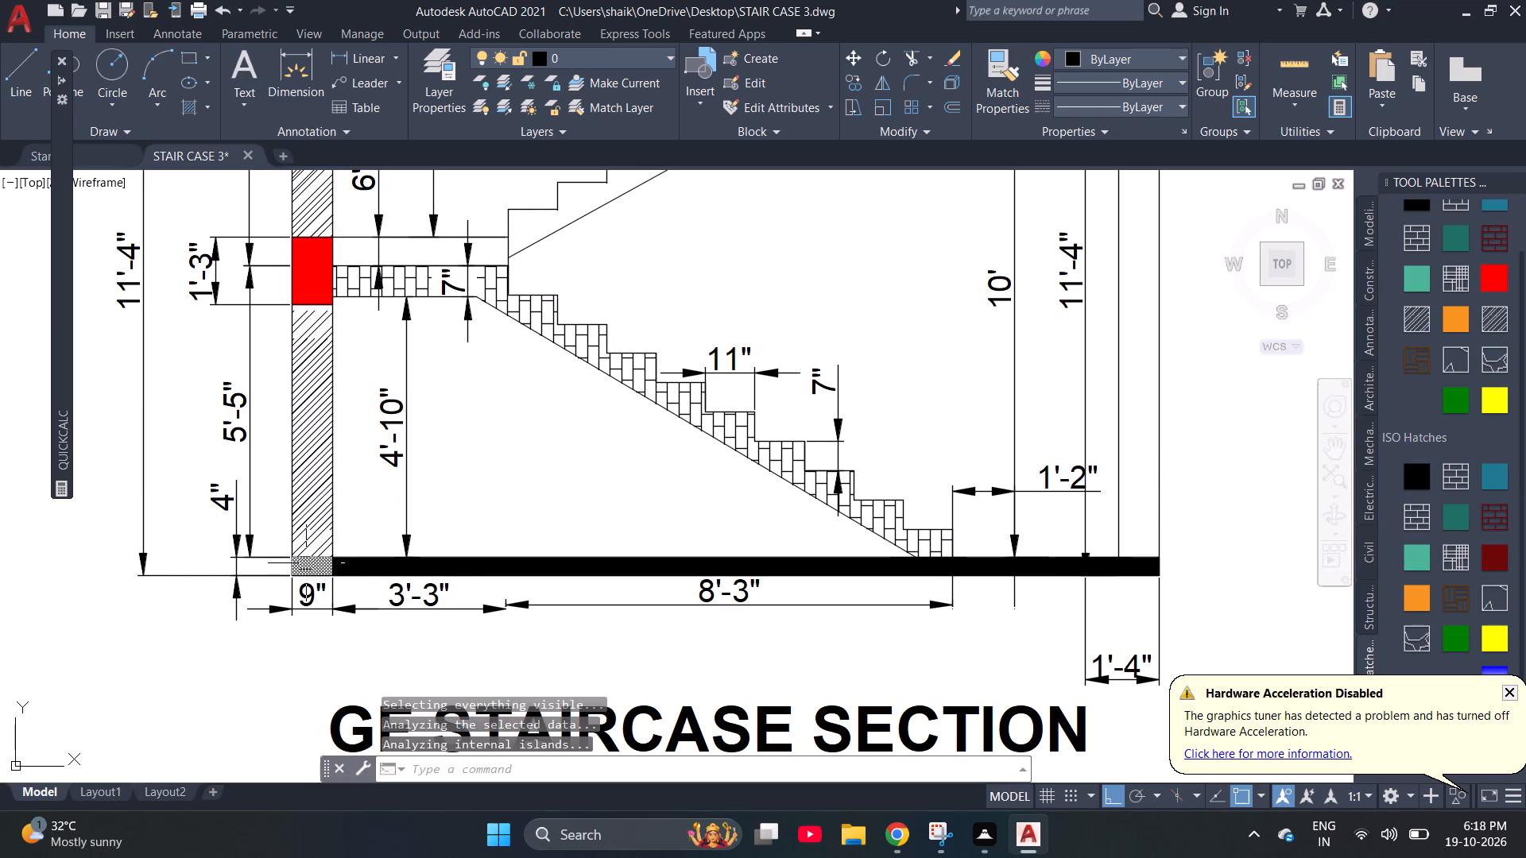
pyautogui.scroll(3, 282, 576)
pyautogui.press('Escape')
pyautogui.scroll(-2, 282, 576)
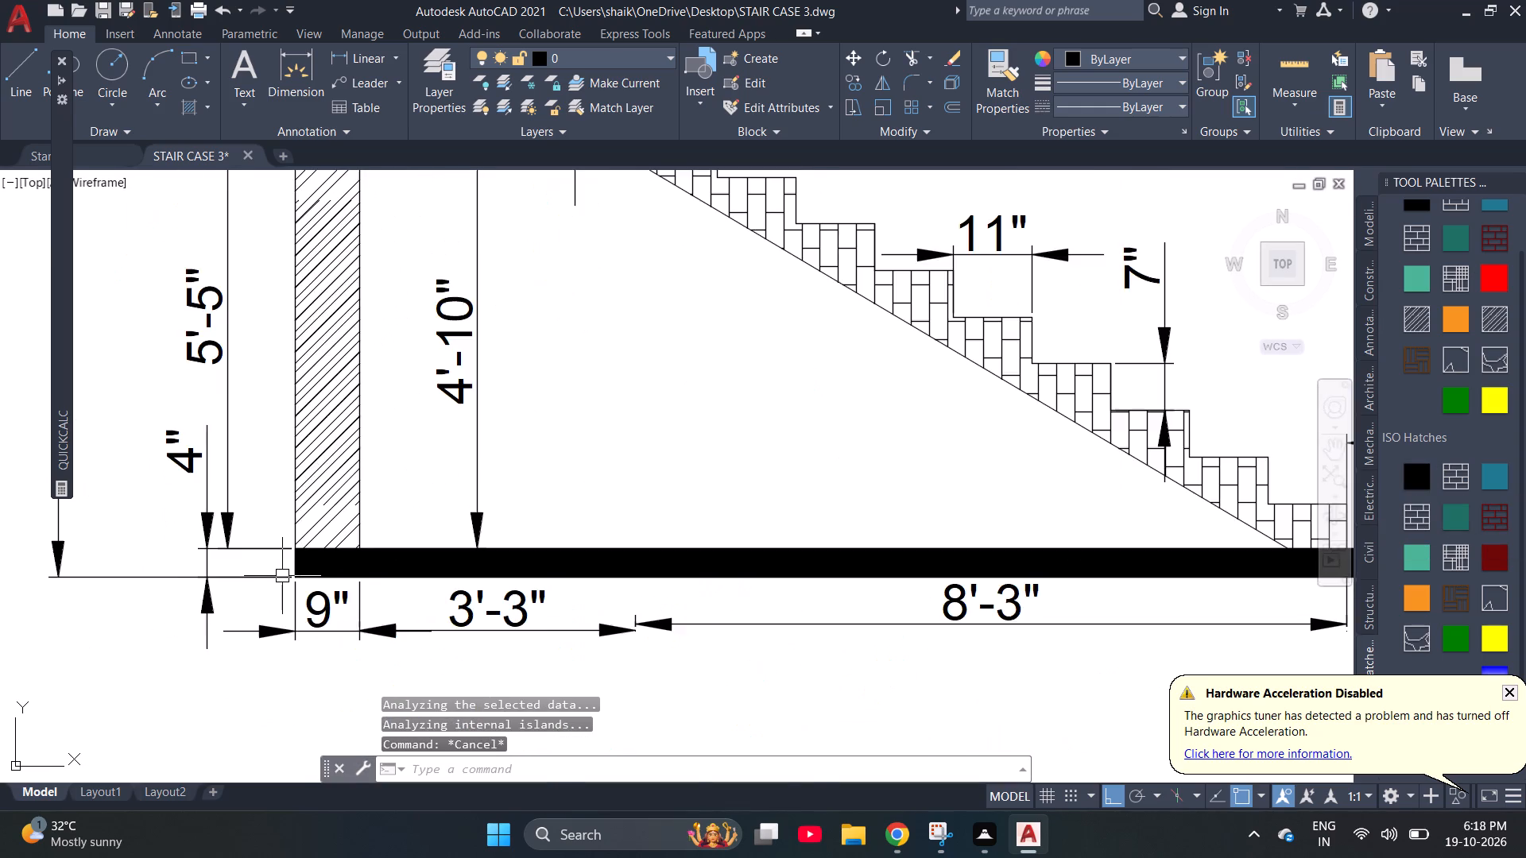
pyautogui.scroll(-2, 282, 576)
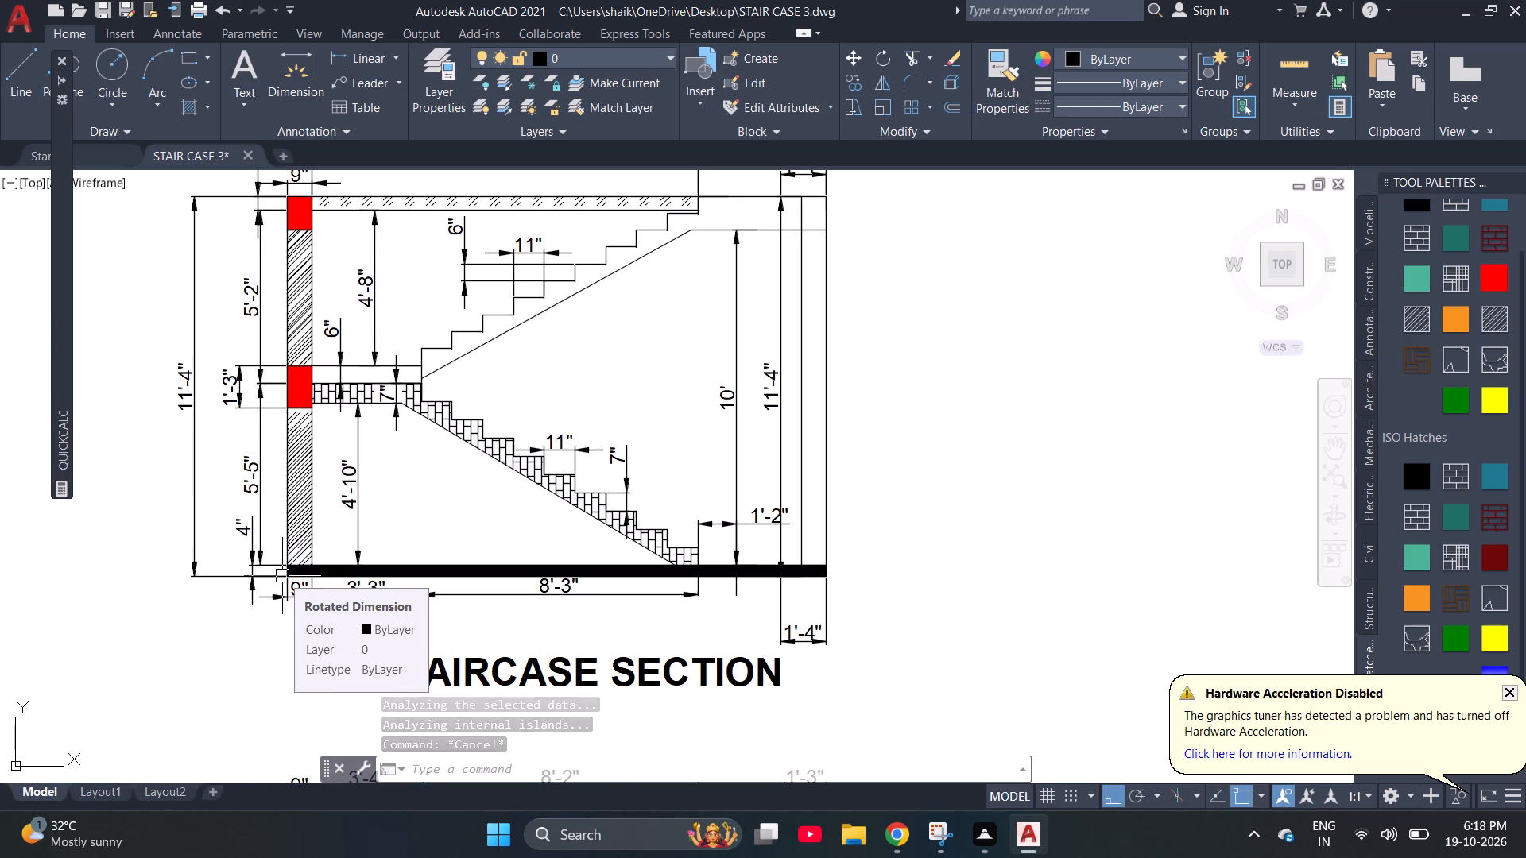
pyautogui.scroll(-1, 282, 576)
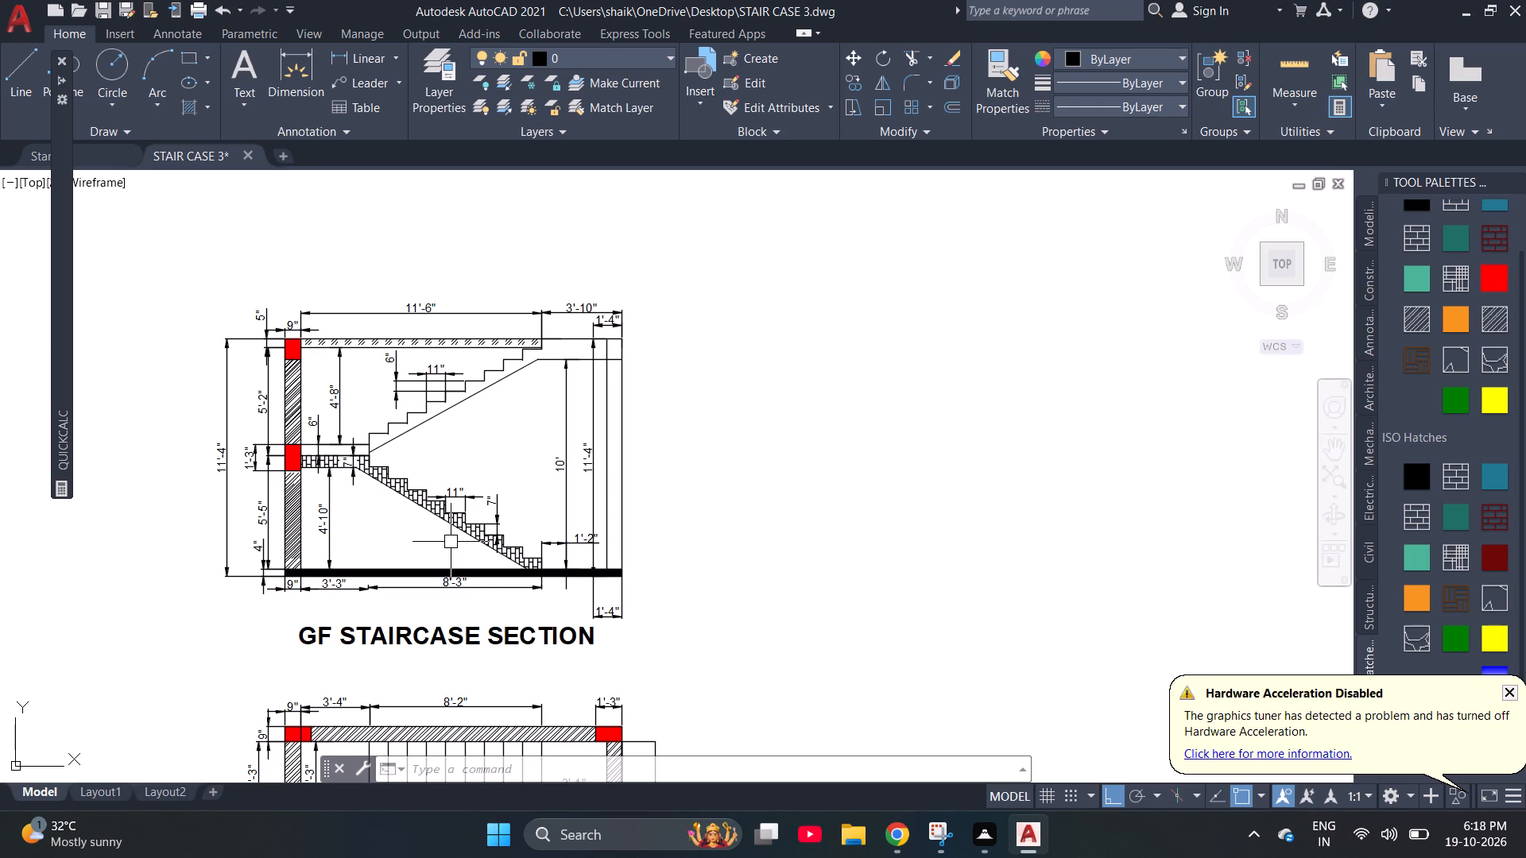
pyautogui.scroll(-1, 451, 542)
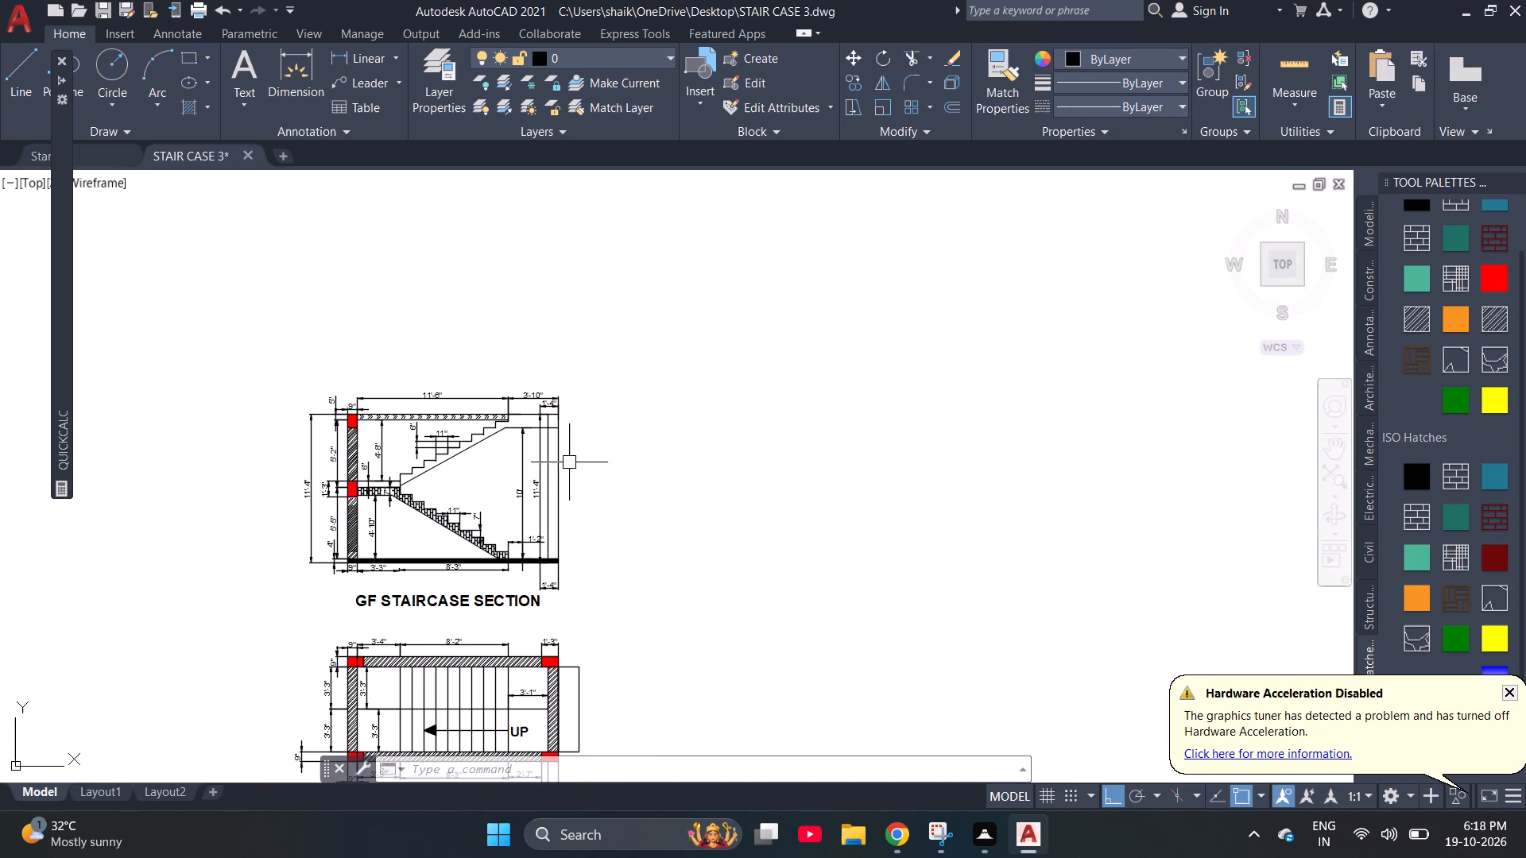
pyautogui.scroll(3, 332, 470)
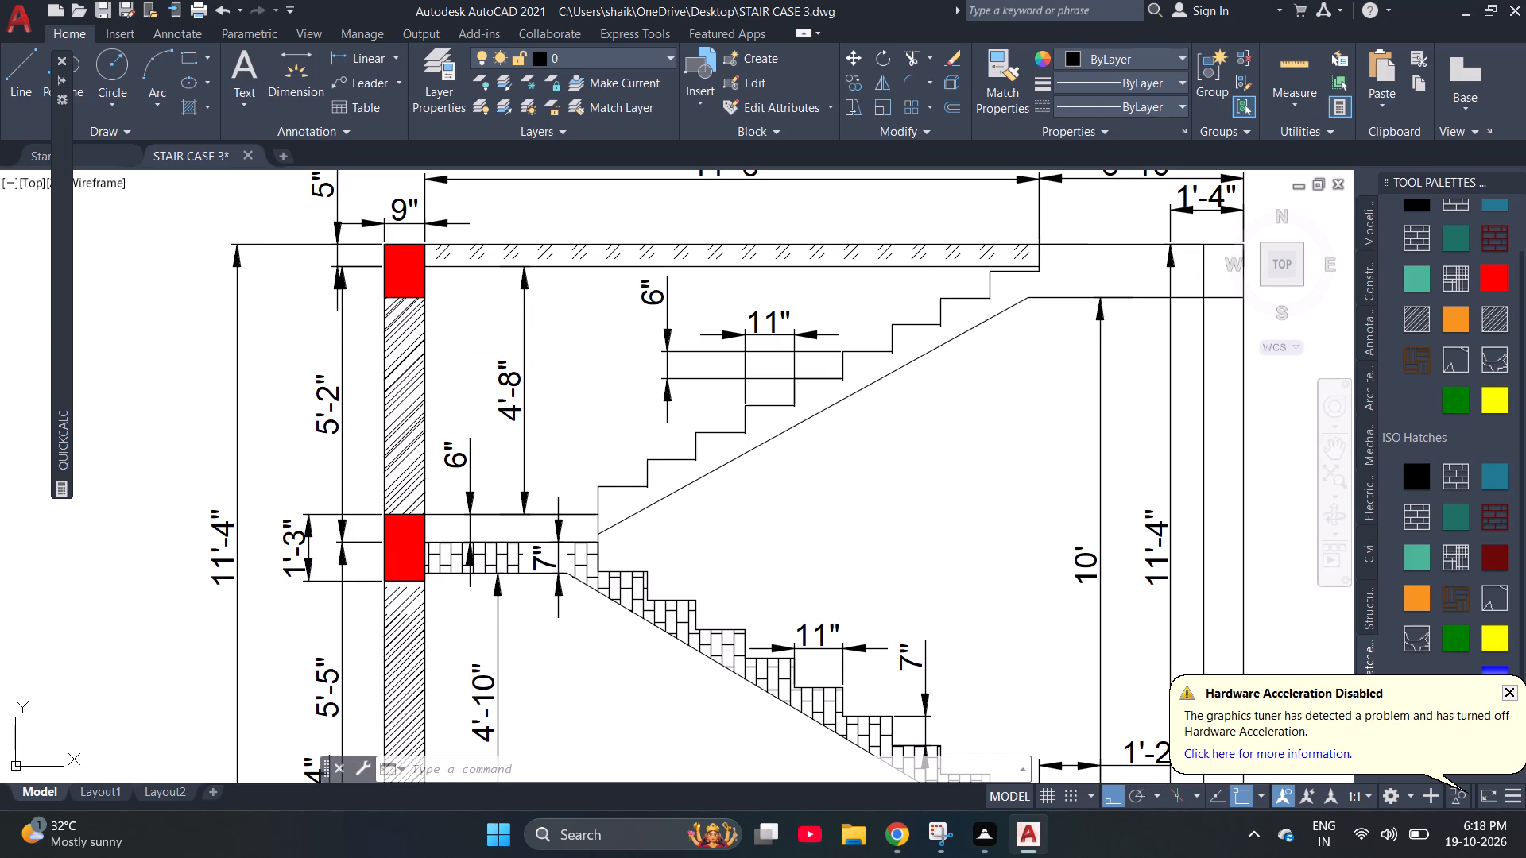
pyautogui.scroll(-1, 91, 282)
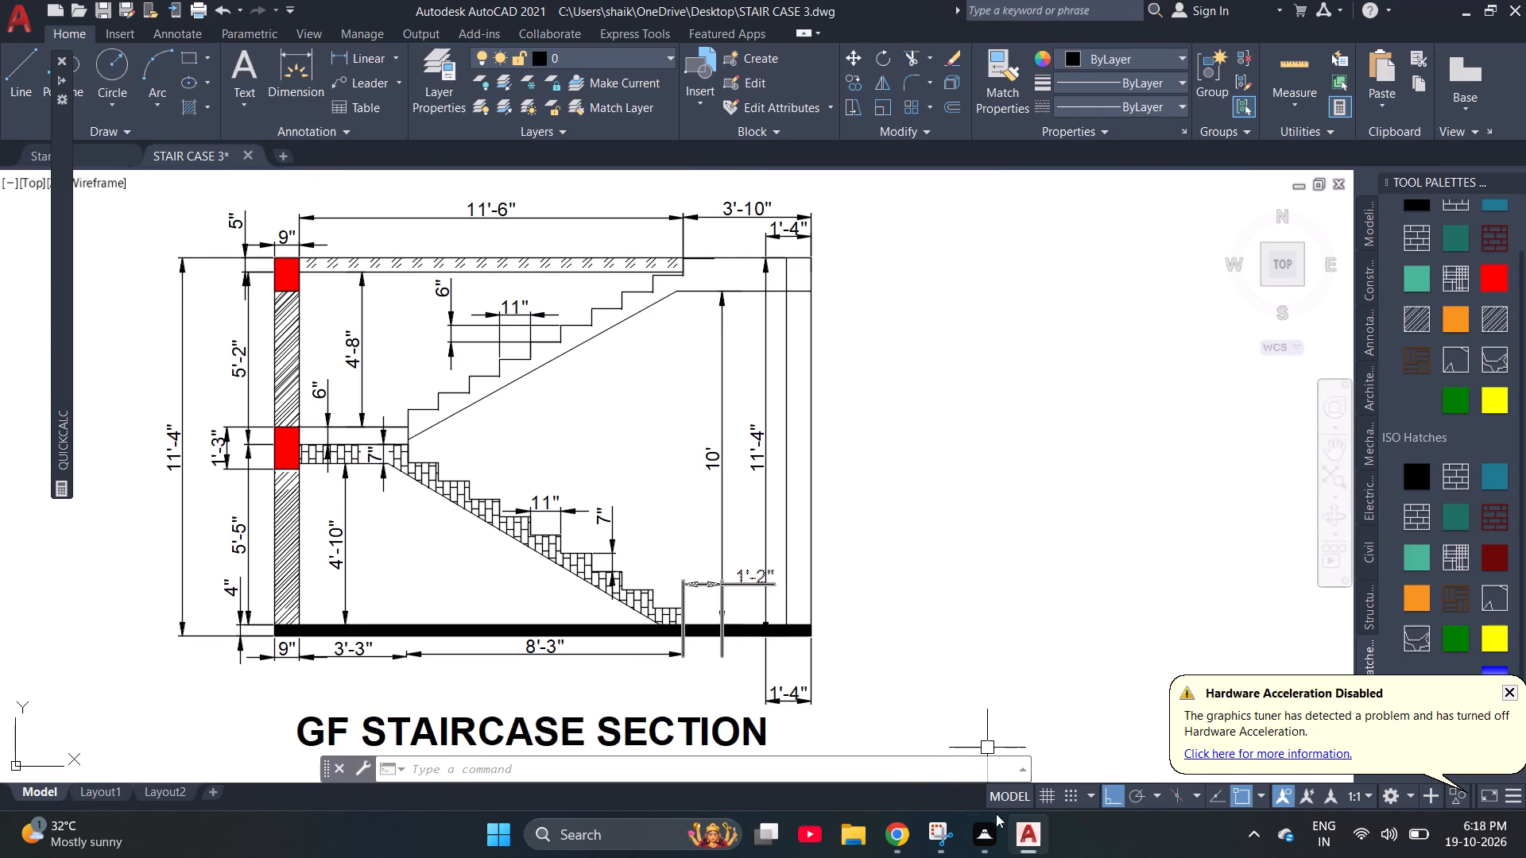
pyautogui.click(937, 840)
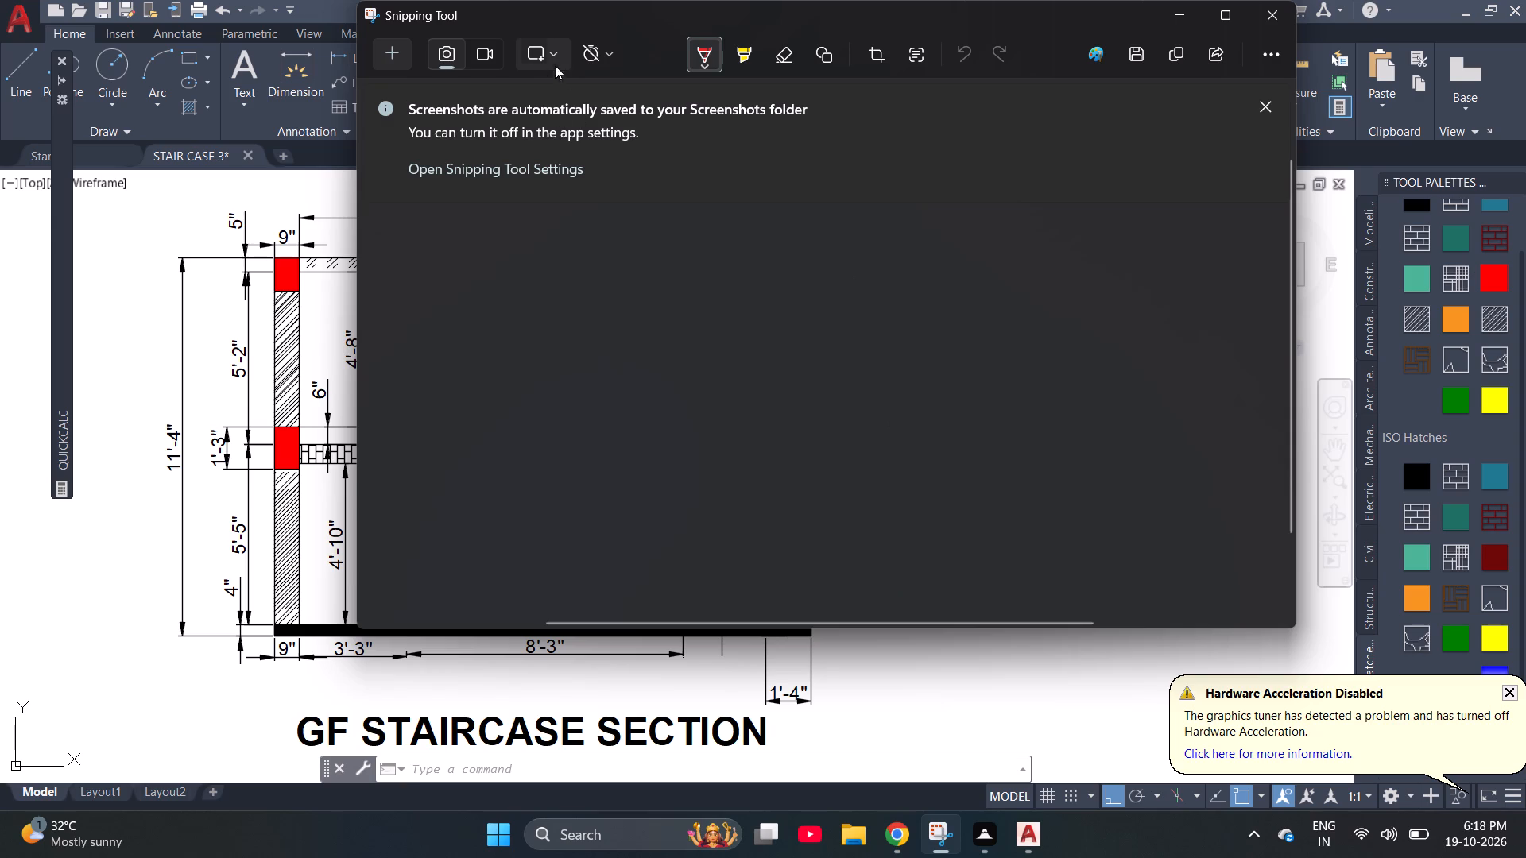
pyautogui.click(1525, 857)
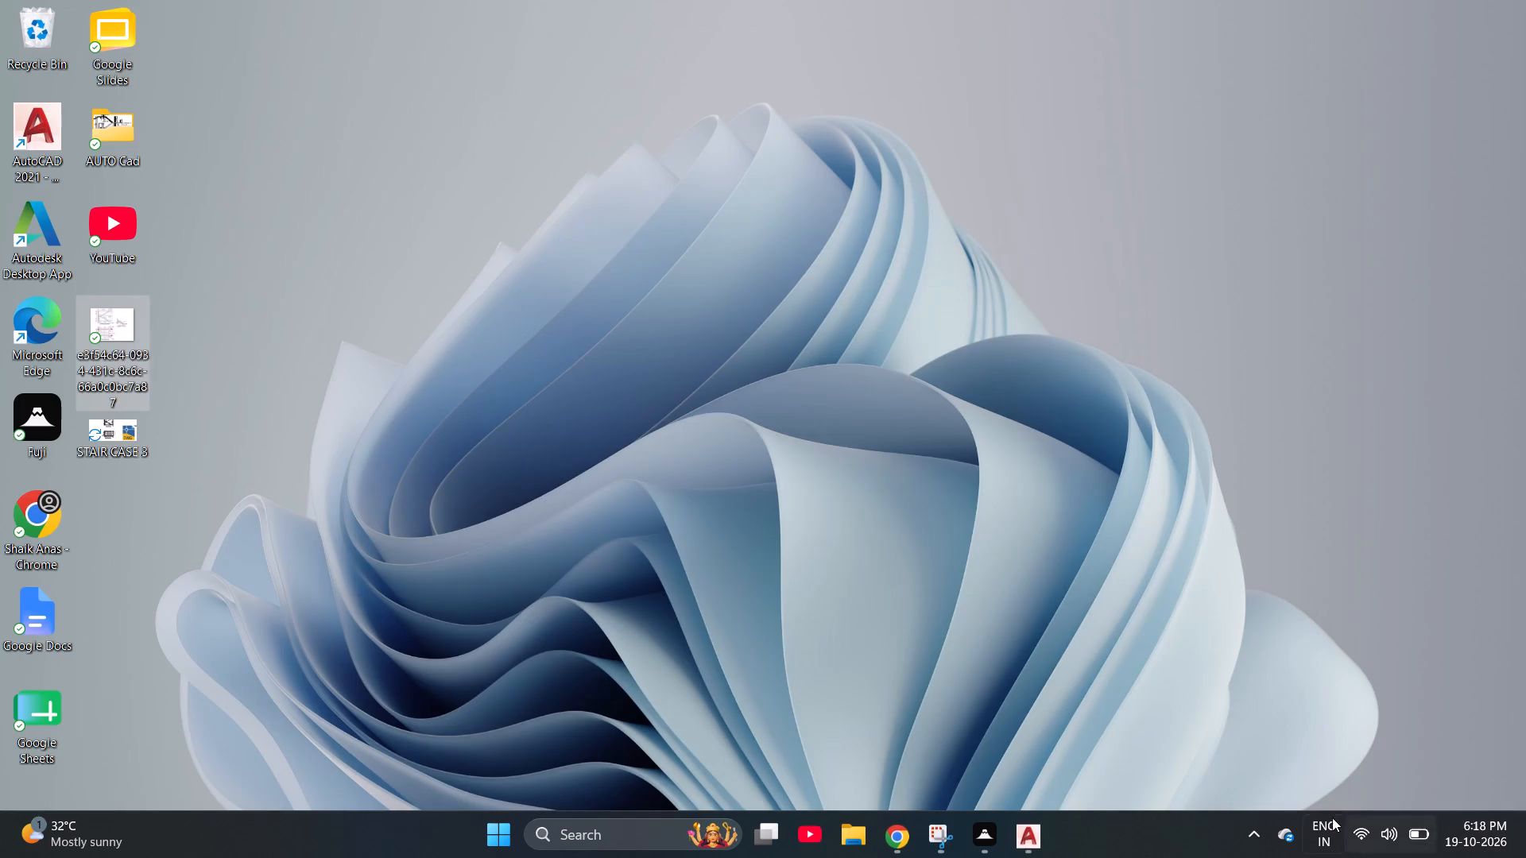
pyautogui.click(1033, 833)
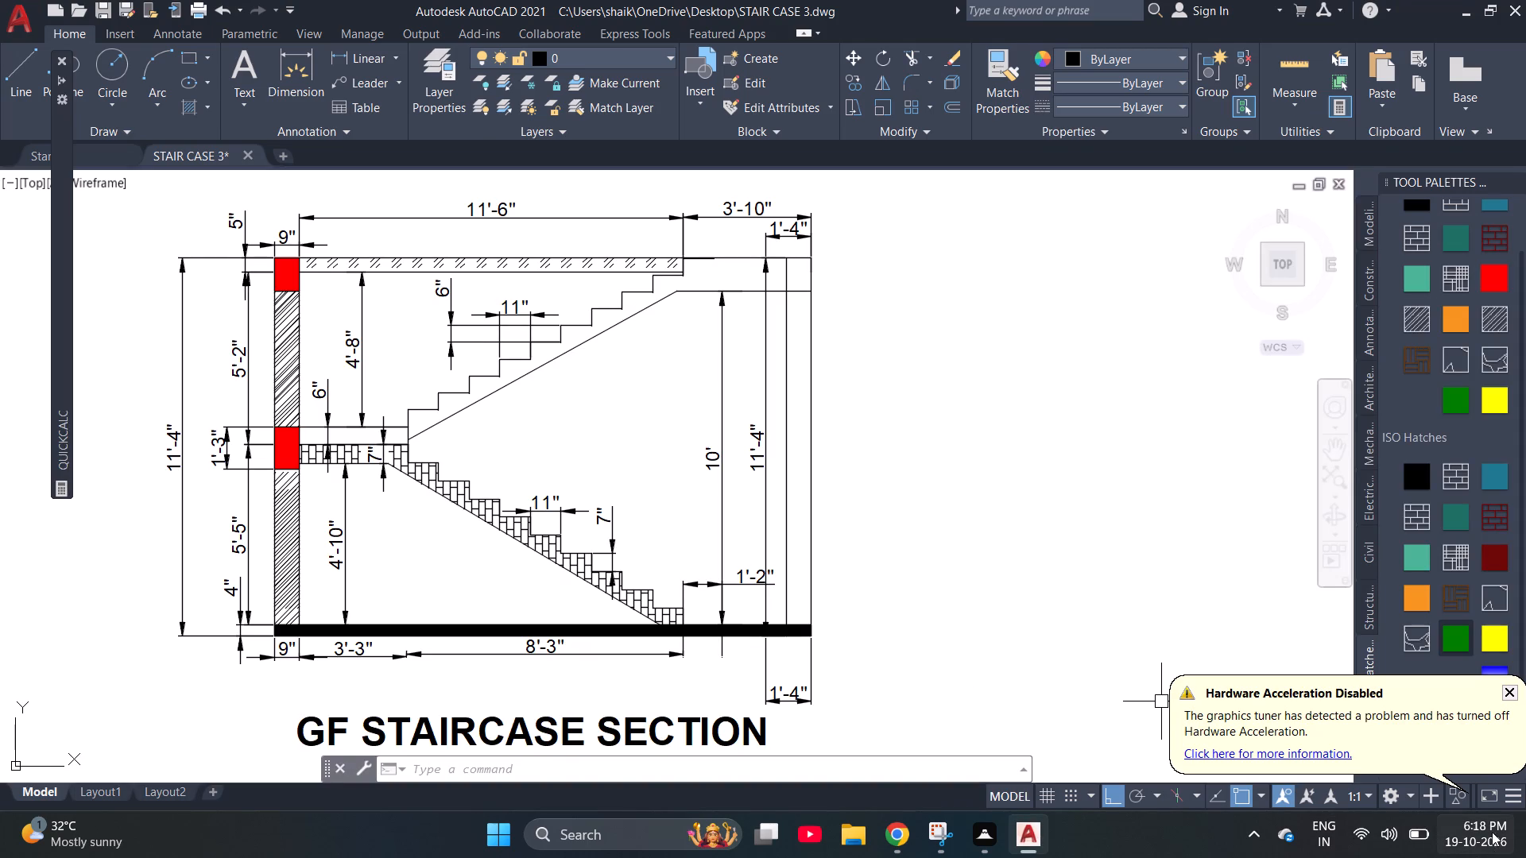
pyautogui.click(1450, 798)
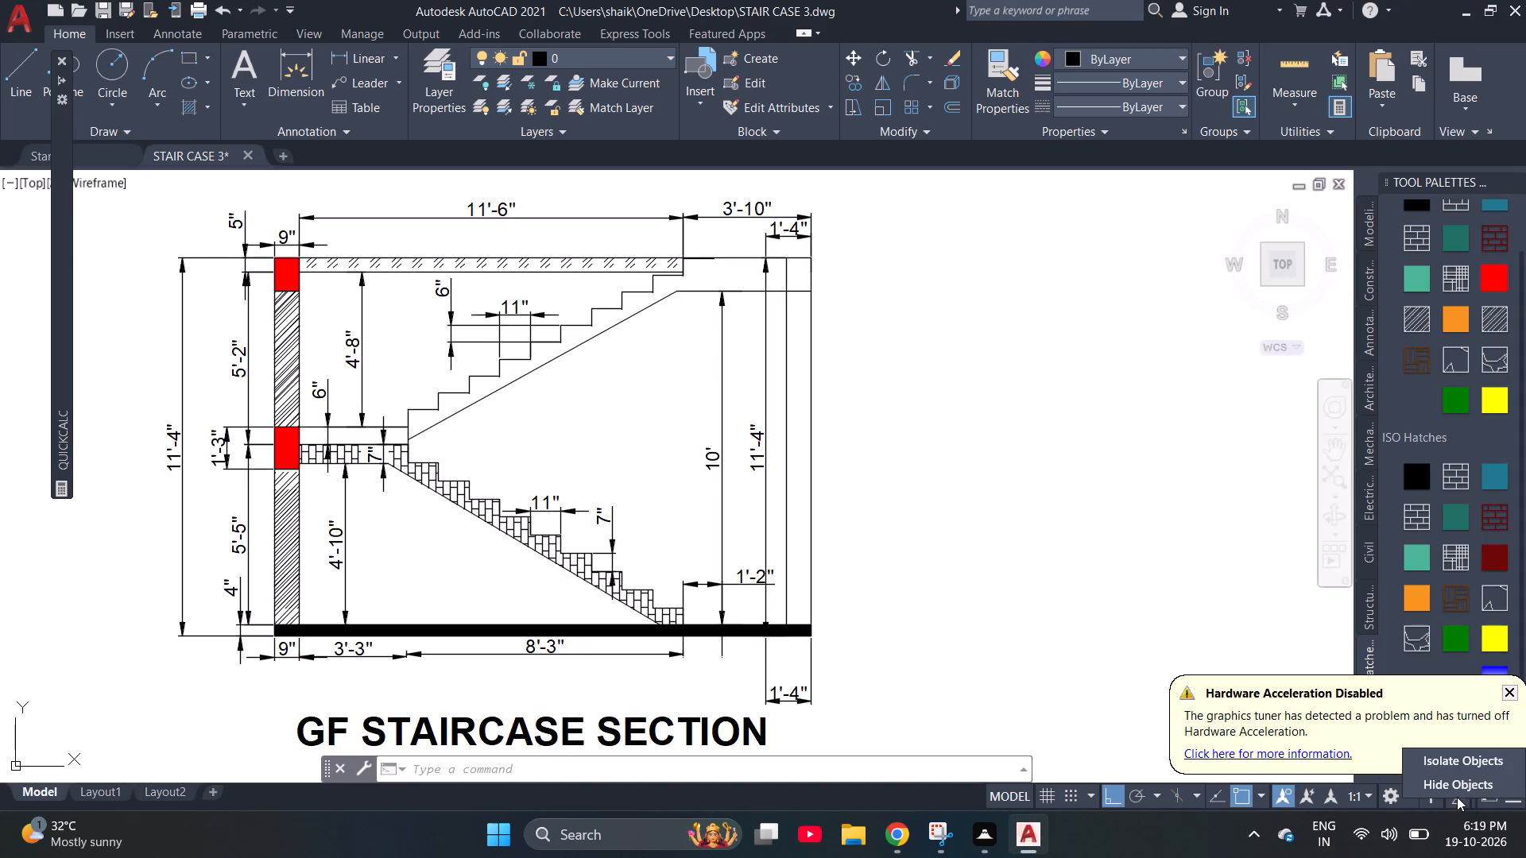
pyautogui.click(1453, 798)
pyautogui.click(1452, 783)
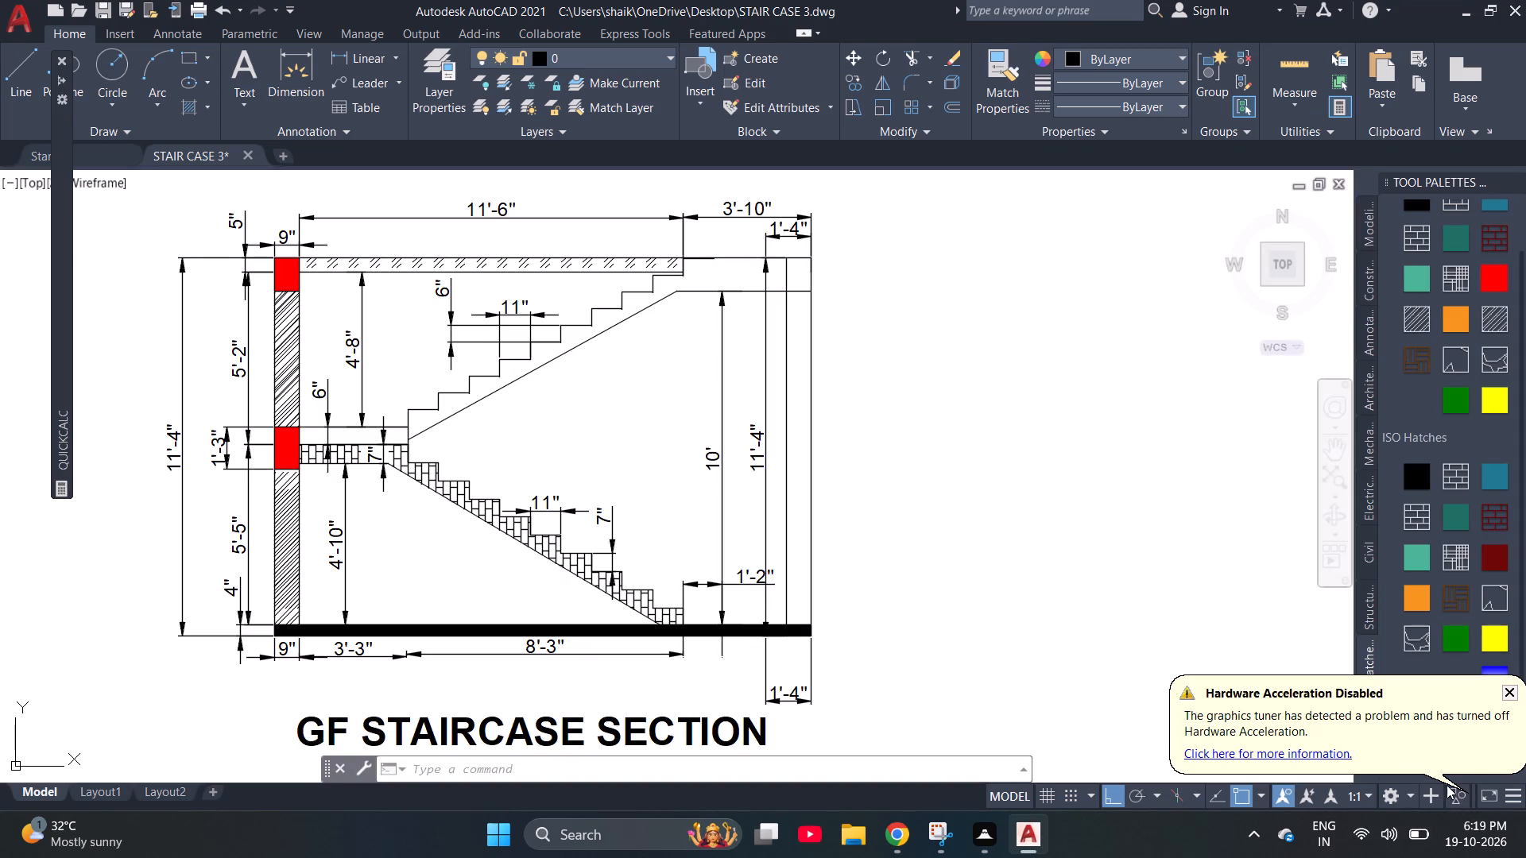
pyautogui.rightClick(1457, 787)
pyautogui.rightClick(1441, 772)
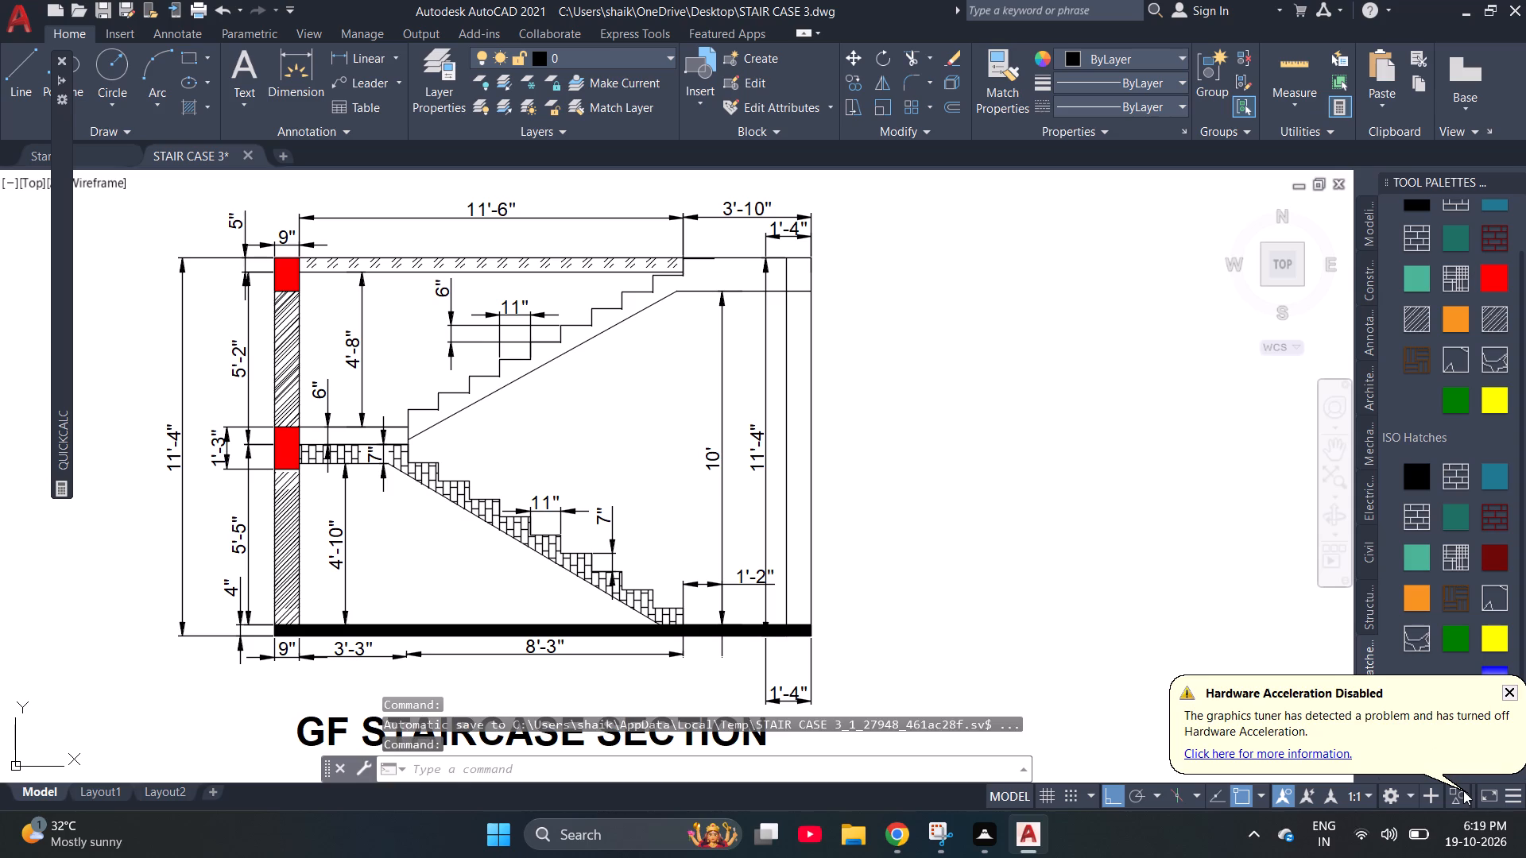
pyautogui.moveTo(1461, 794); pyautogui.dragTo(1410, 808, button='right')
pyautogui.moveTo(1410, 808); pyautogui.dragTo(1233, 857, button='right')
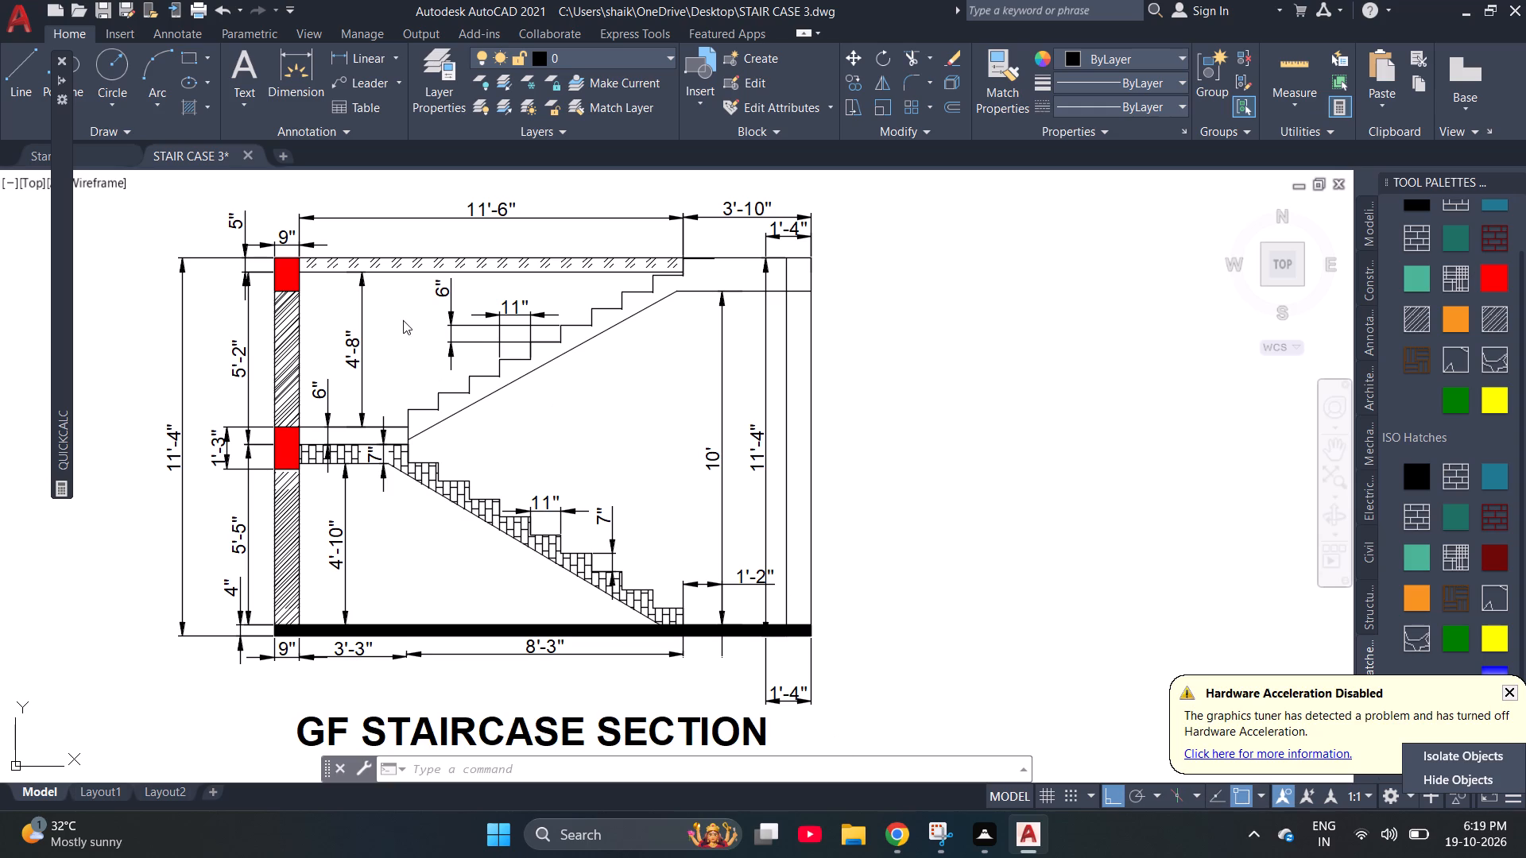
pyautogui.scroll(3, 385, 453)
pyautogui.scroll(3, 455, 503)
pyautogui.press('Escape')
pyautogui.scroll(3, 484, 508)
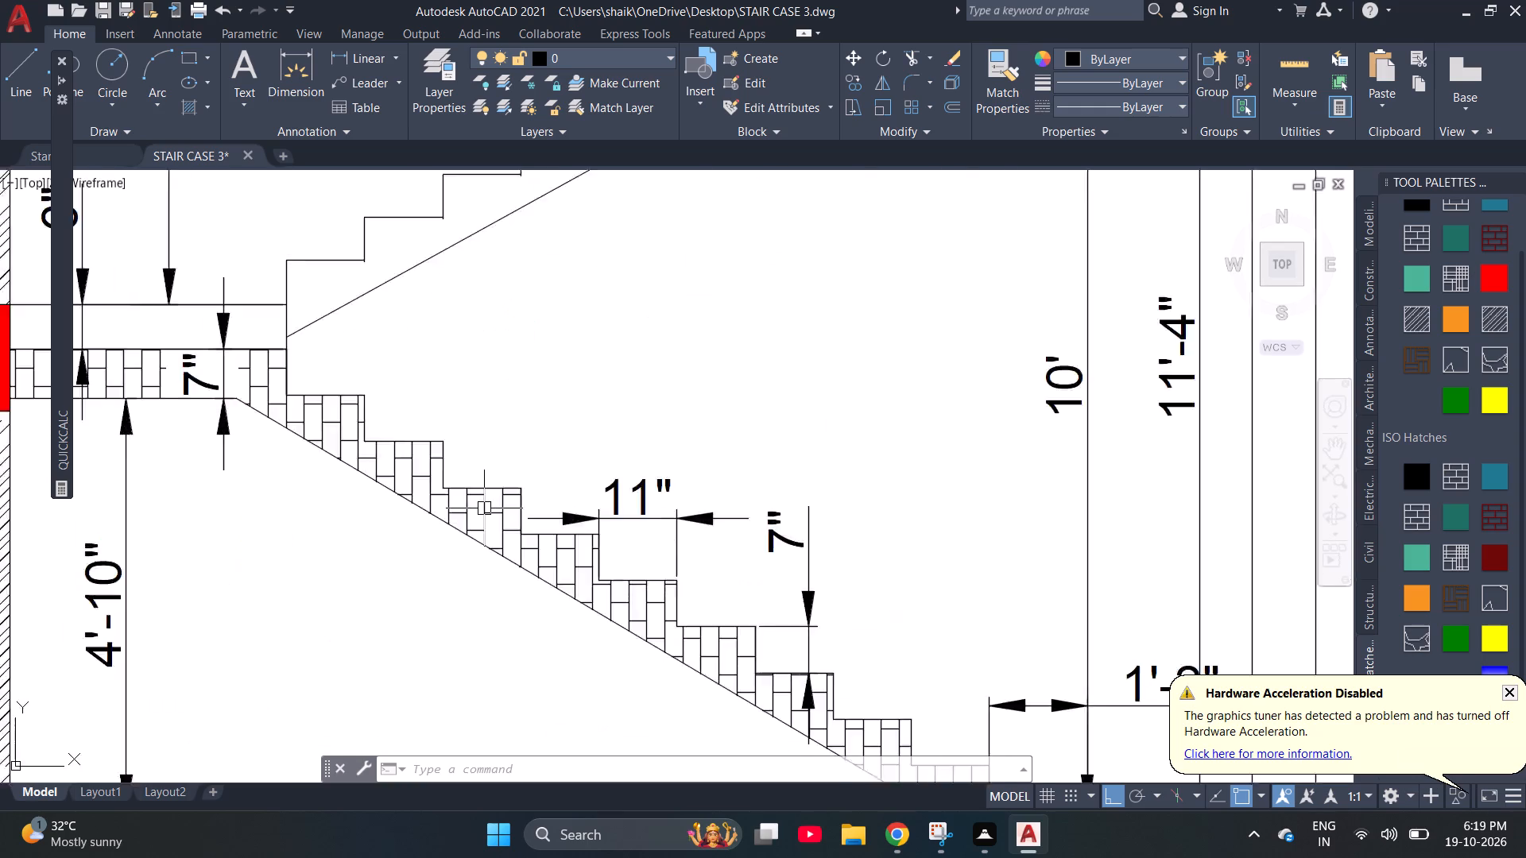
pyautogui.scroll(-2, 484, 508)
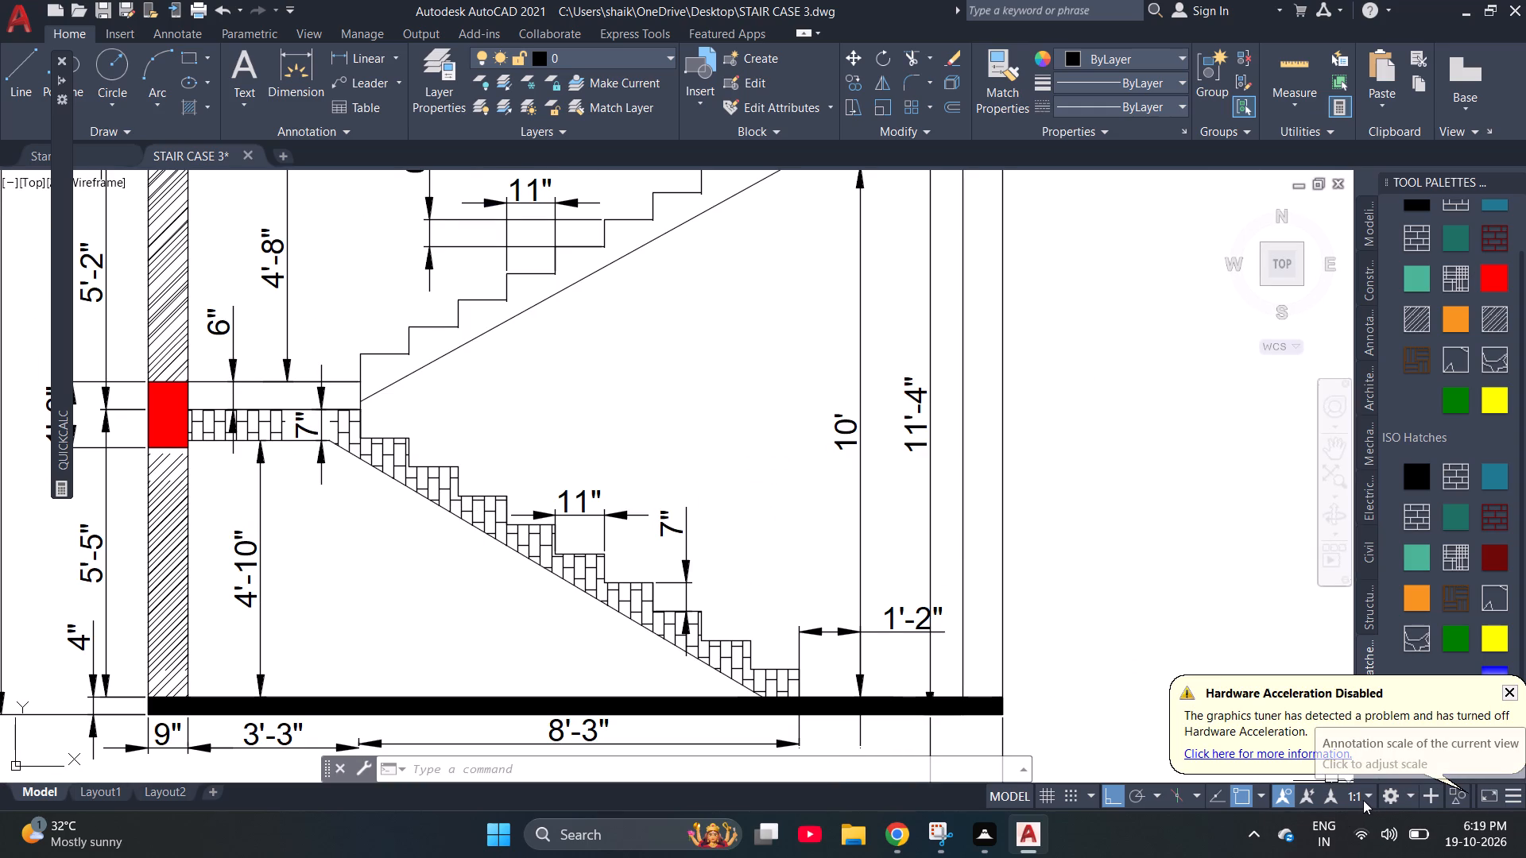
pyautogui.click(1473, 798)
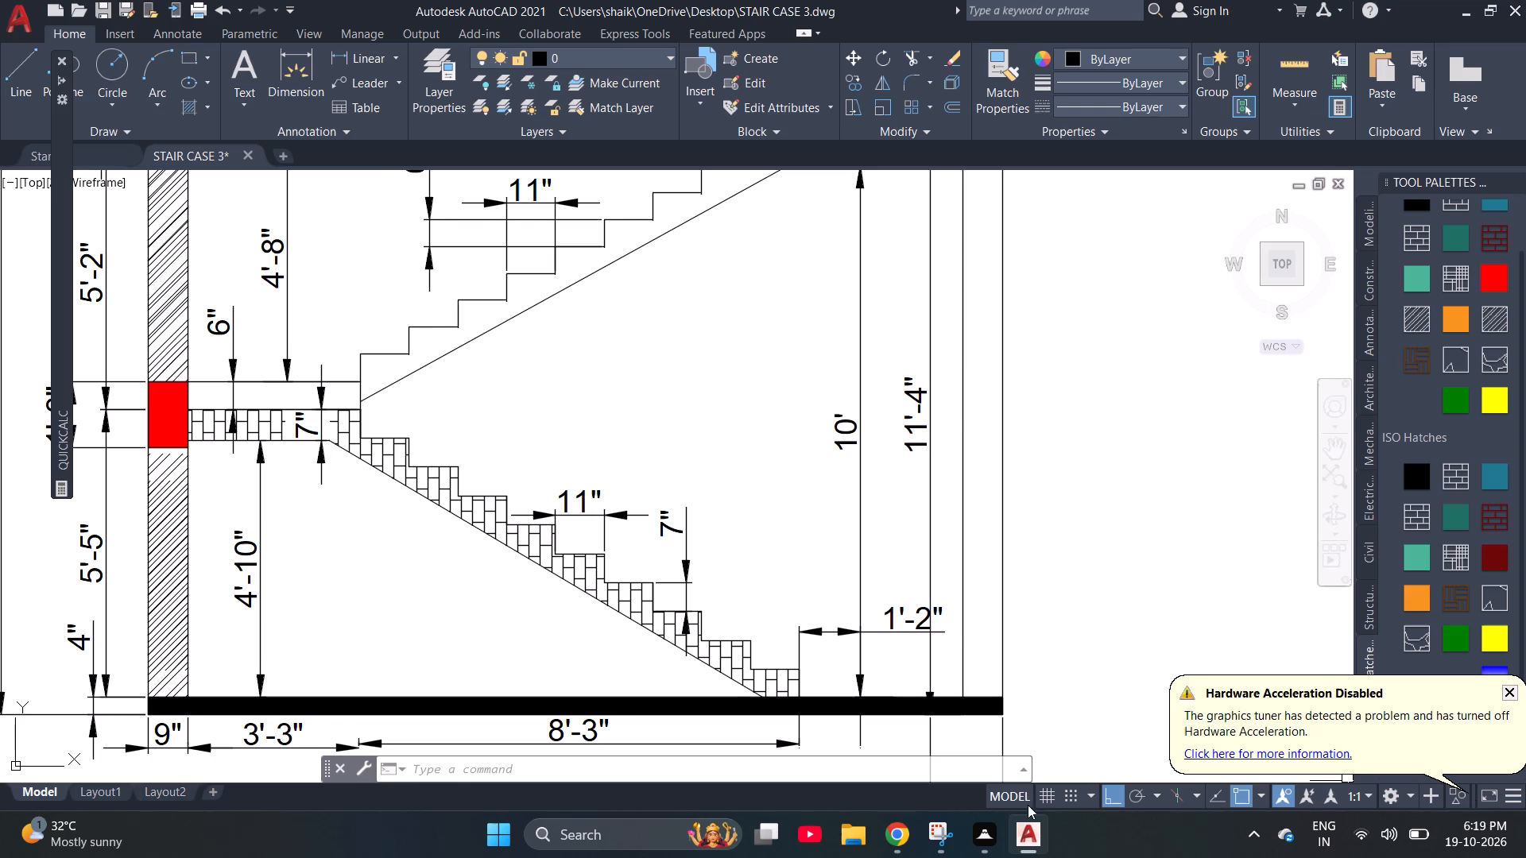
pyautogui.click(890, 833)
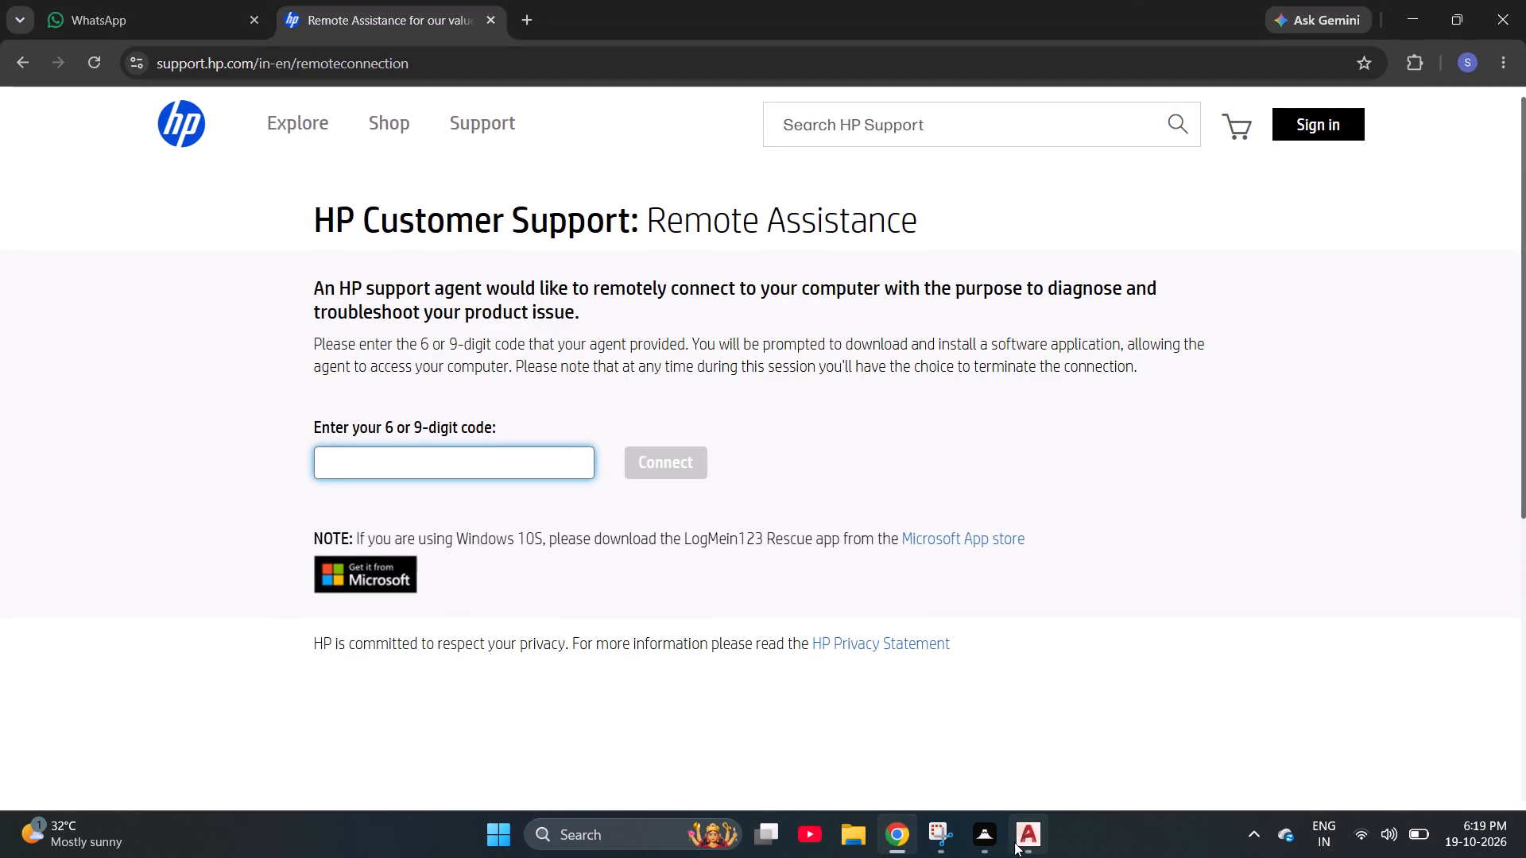
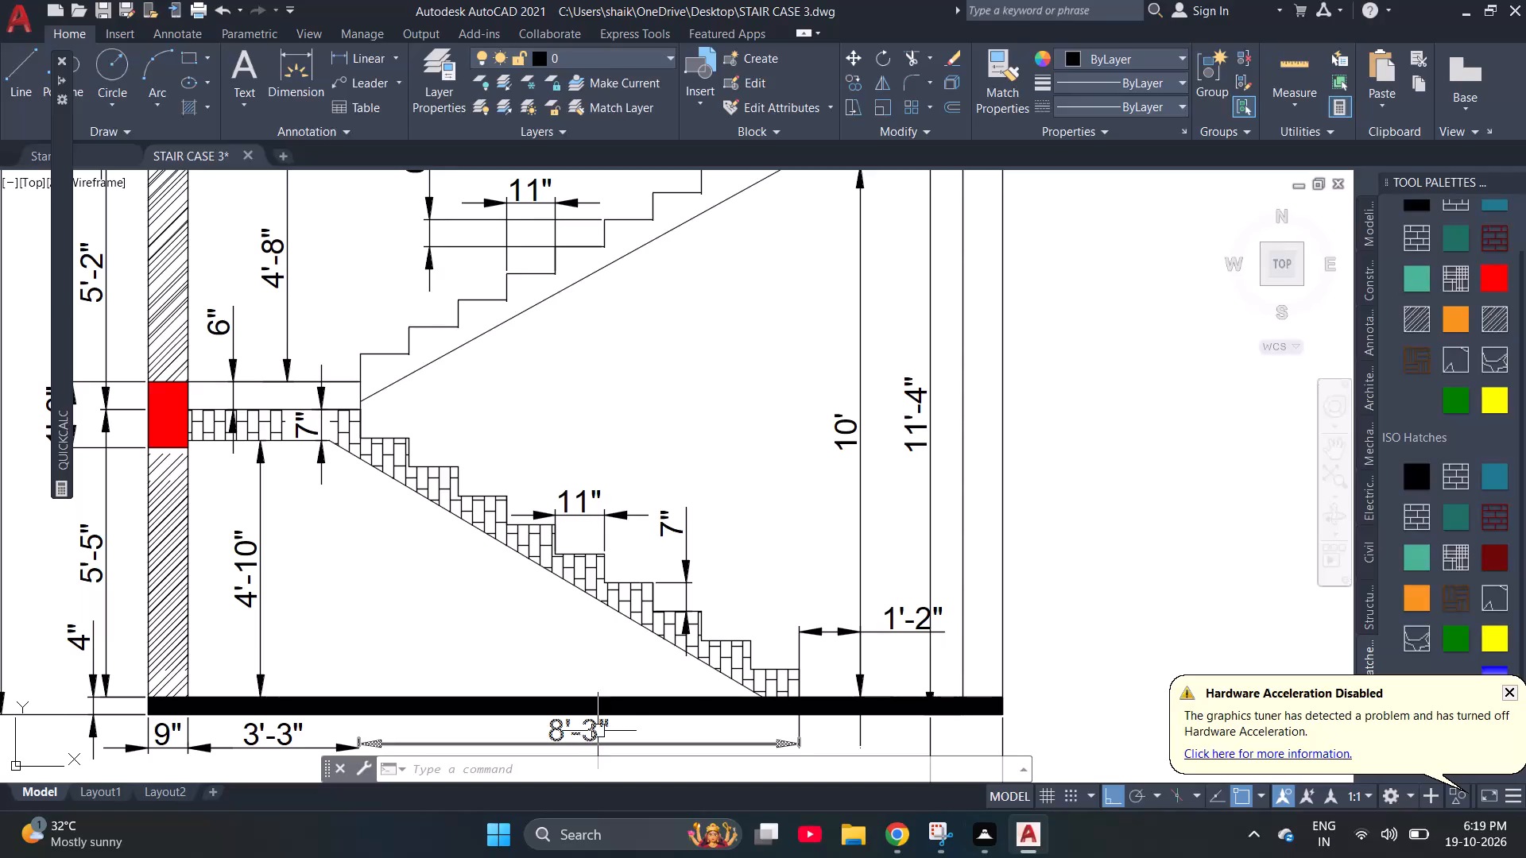
# Inspect the section's solid-filled ground-floor slab, brick-hatched lower flight, nearby dimensions and the GF STAIRCASE SECTION title.
pyautogui.scroll(-1, 852, 589)
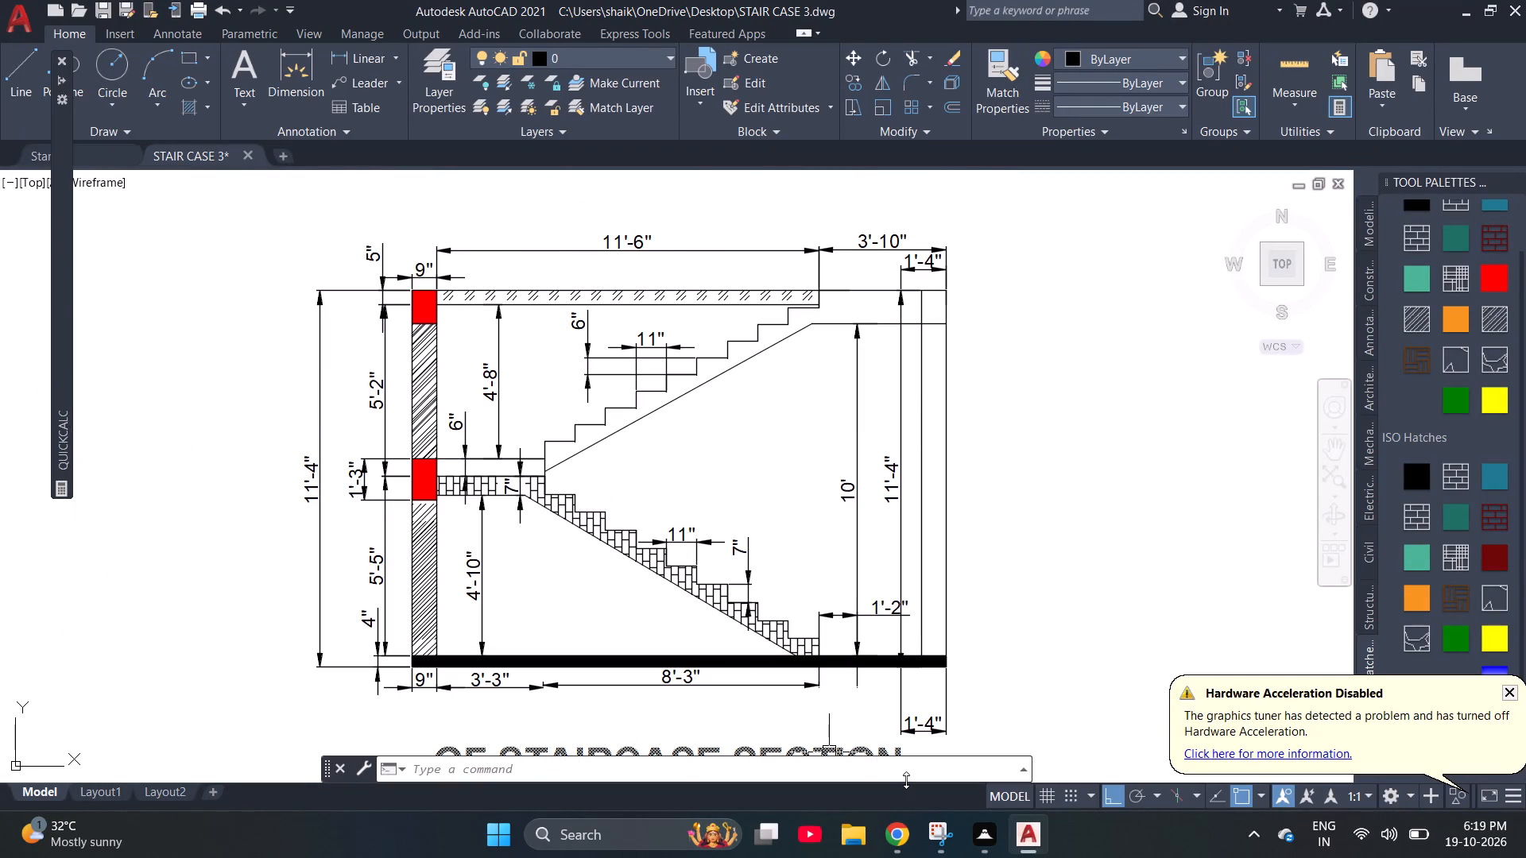
pyautogui.scroll(2, 906, 780)
pyautogui.scroll(4, 676, 684)
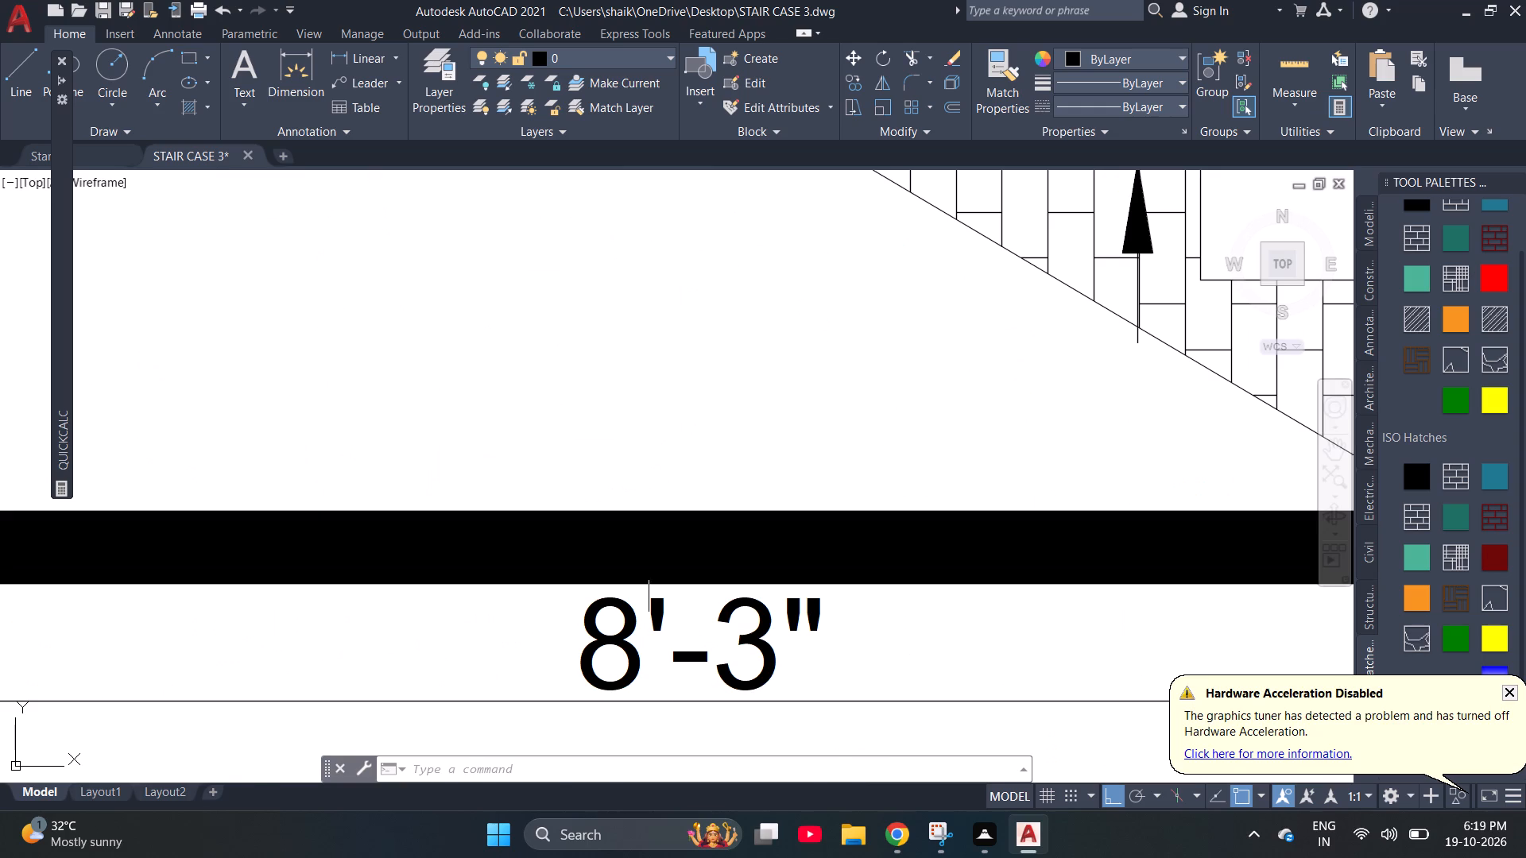
pyautogui.scroll(-3, 641, 539)
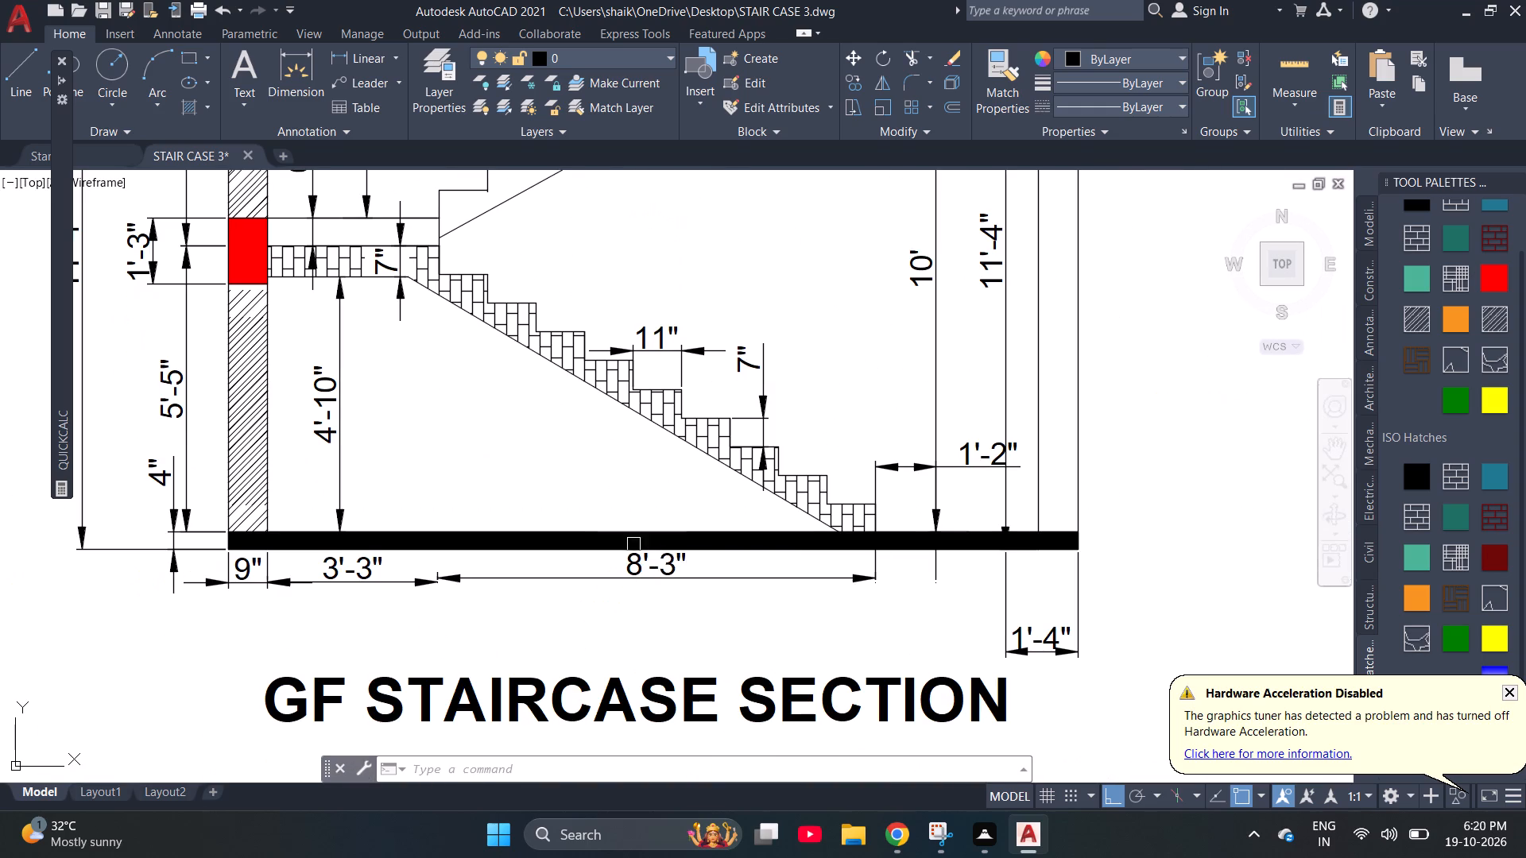
pyautogui.scroll(2, 679, 700)
pyautogui.scroll(-2, 679, 700)
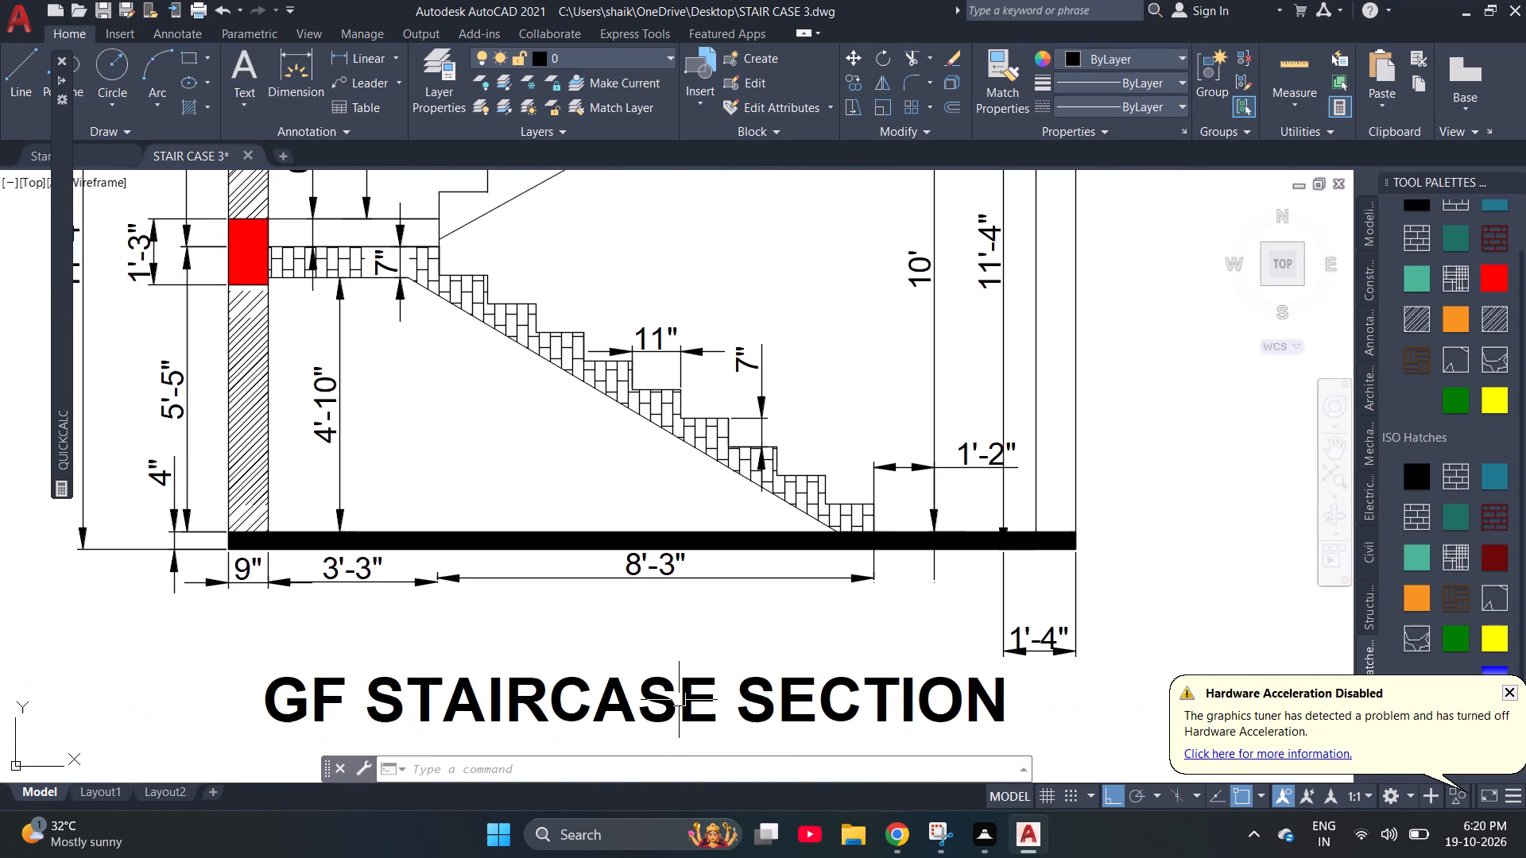
pyautogui.scroll(-1, 626, 537)
pyautogui.scroll(2, 581, 682)
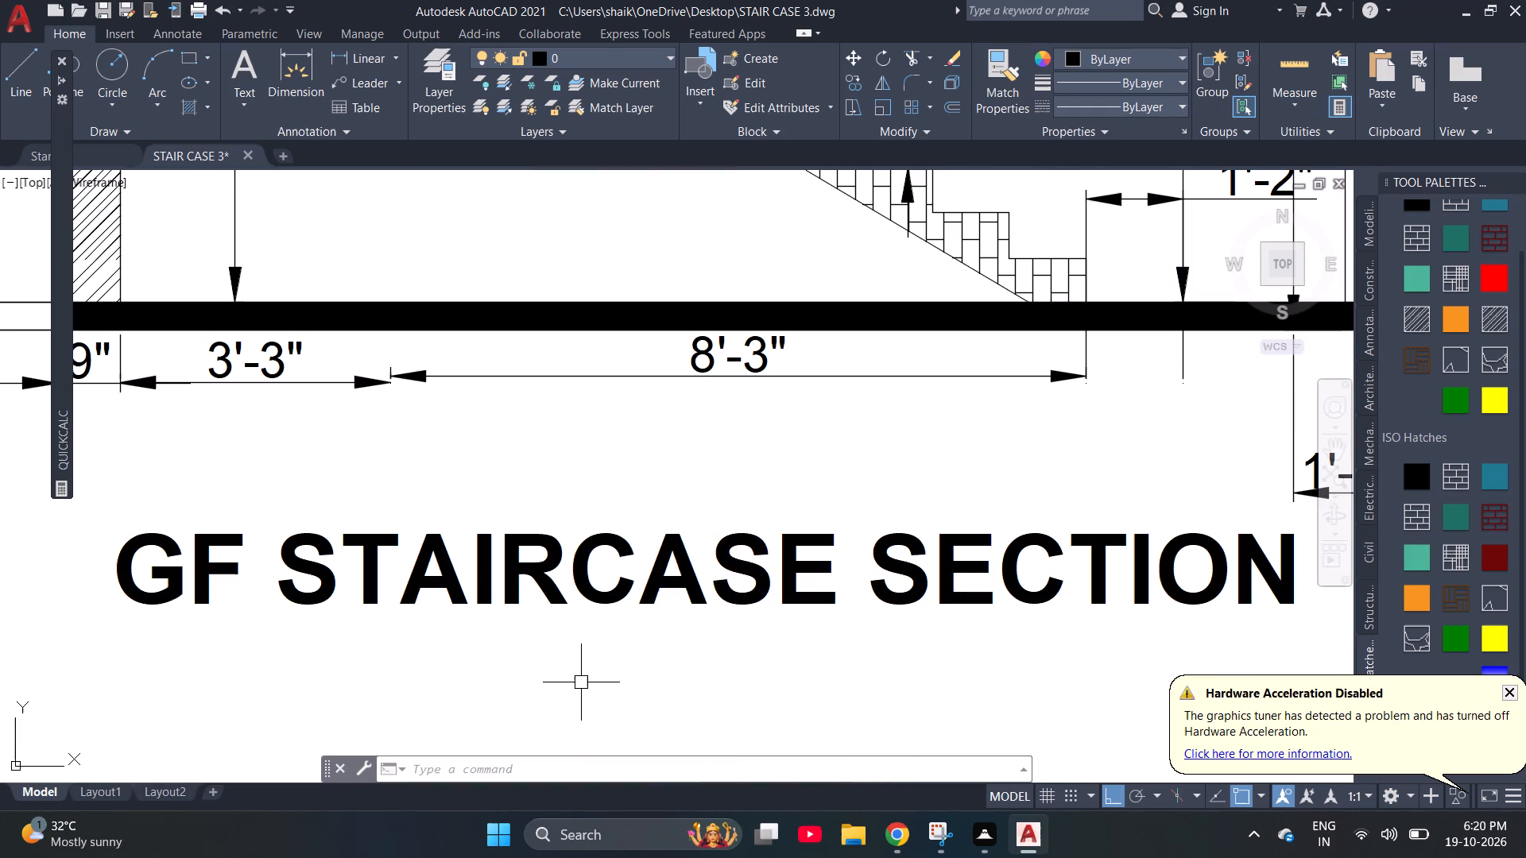
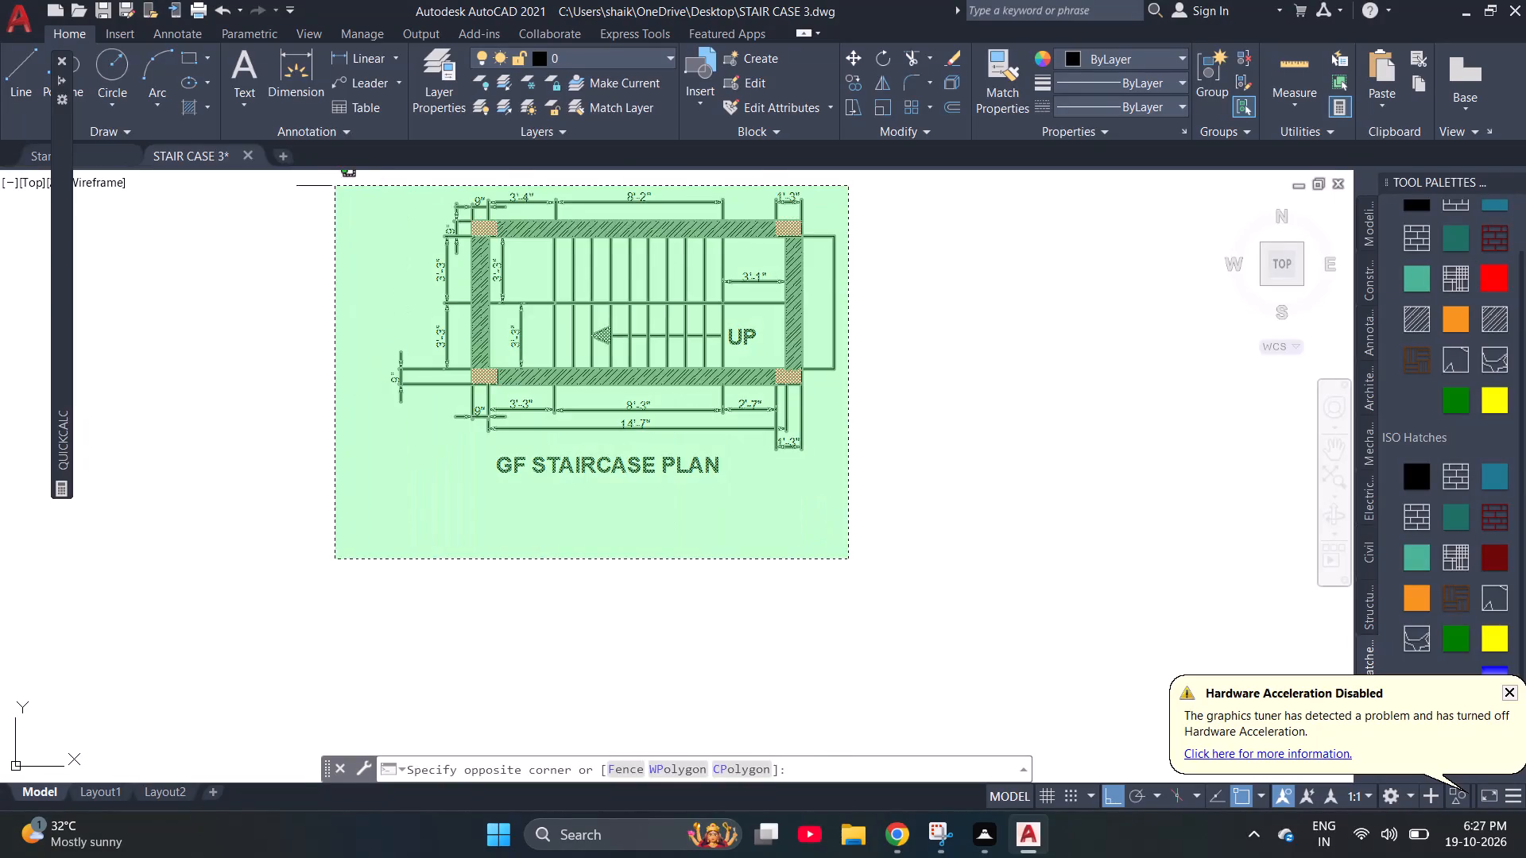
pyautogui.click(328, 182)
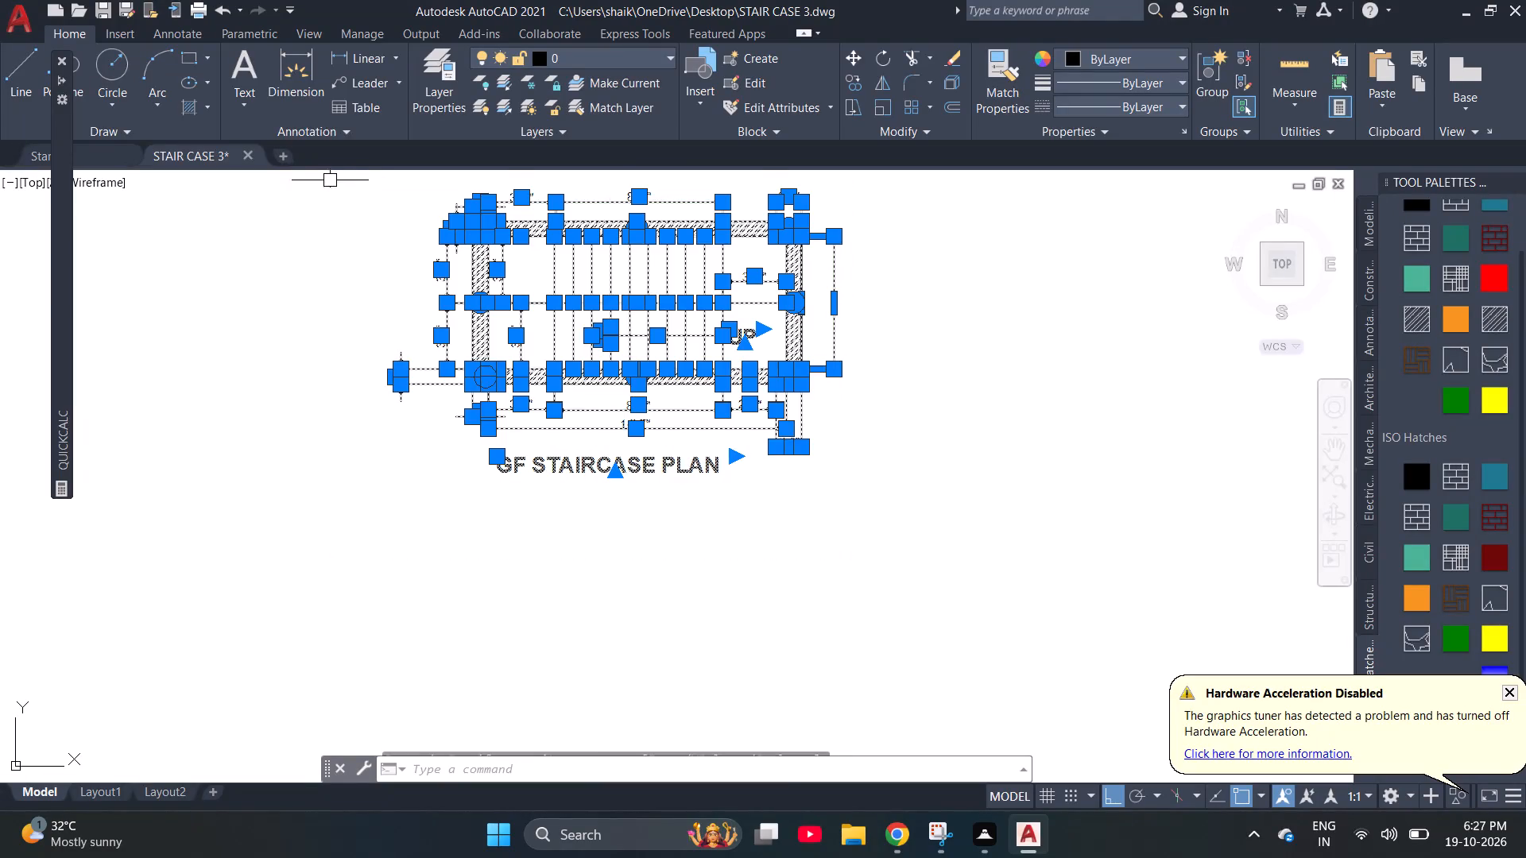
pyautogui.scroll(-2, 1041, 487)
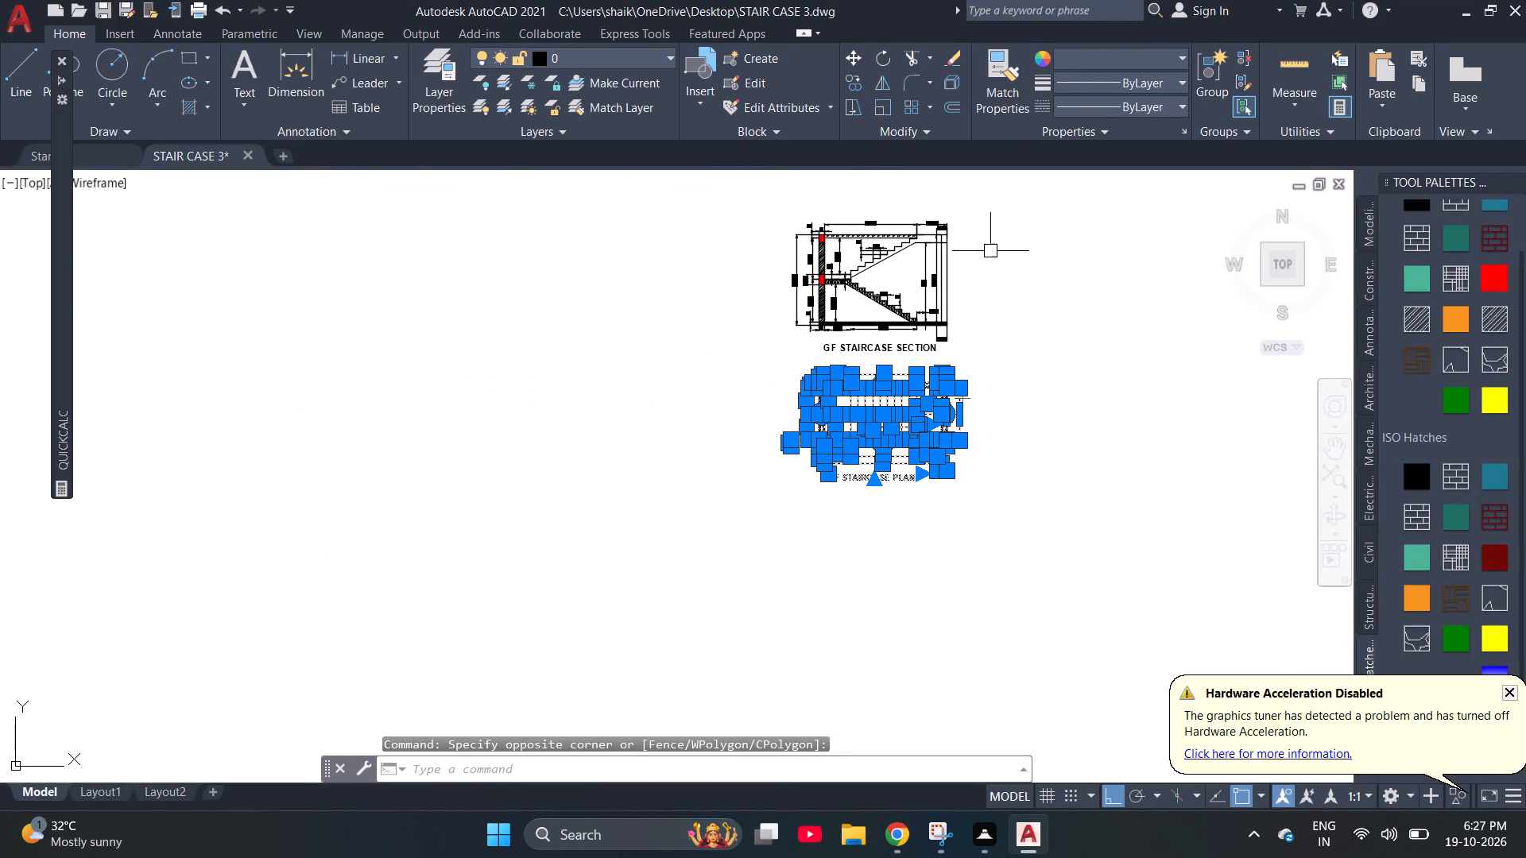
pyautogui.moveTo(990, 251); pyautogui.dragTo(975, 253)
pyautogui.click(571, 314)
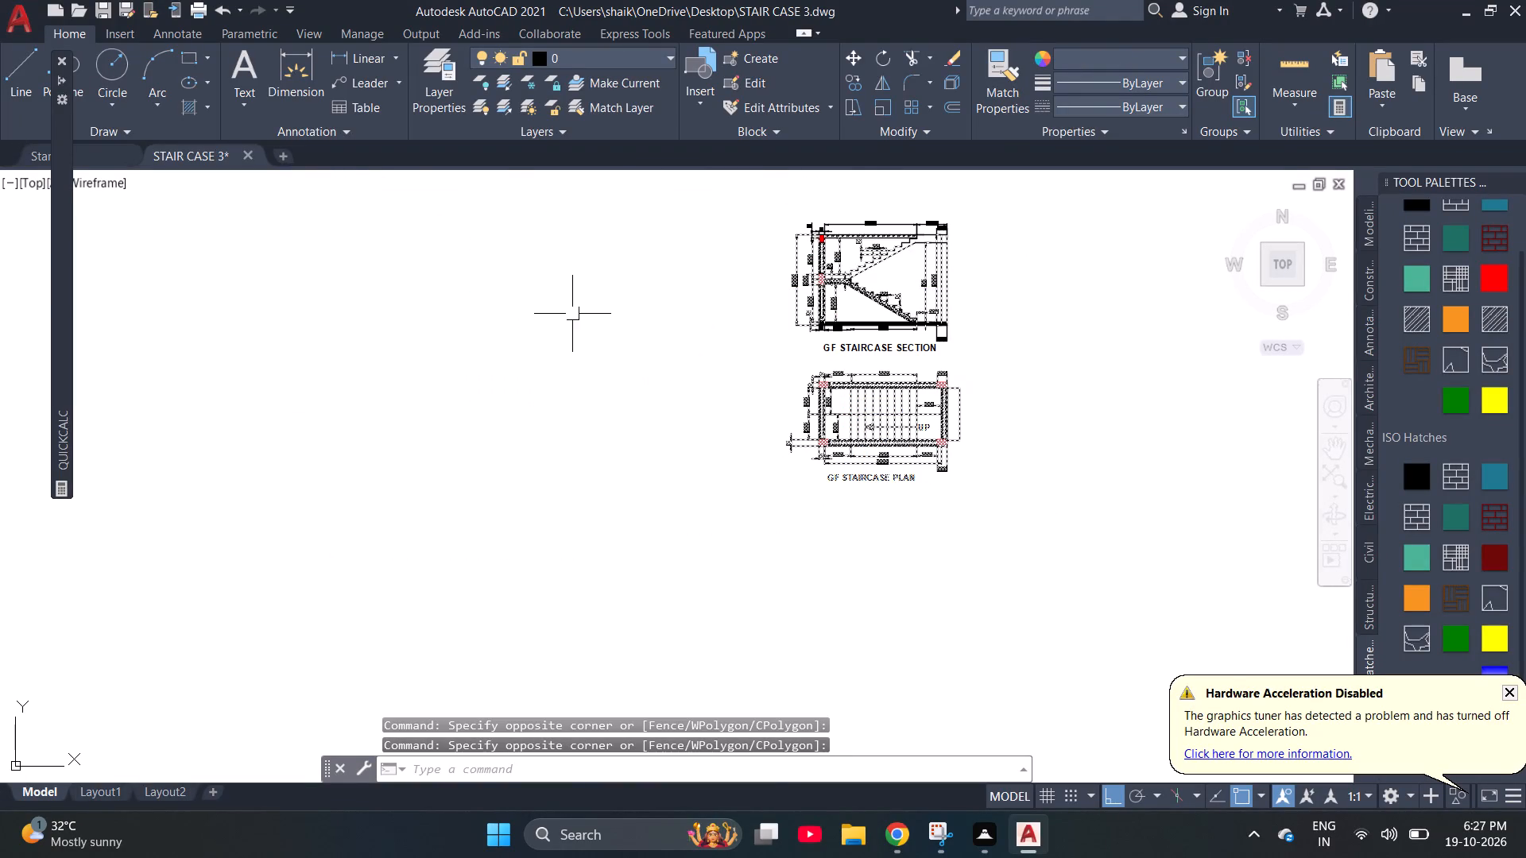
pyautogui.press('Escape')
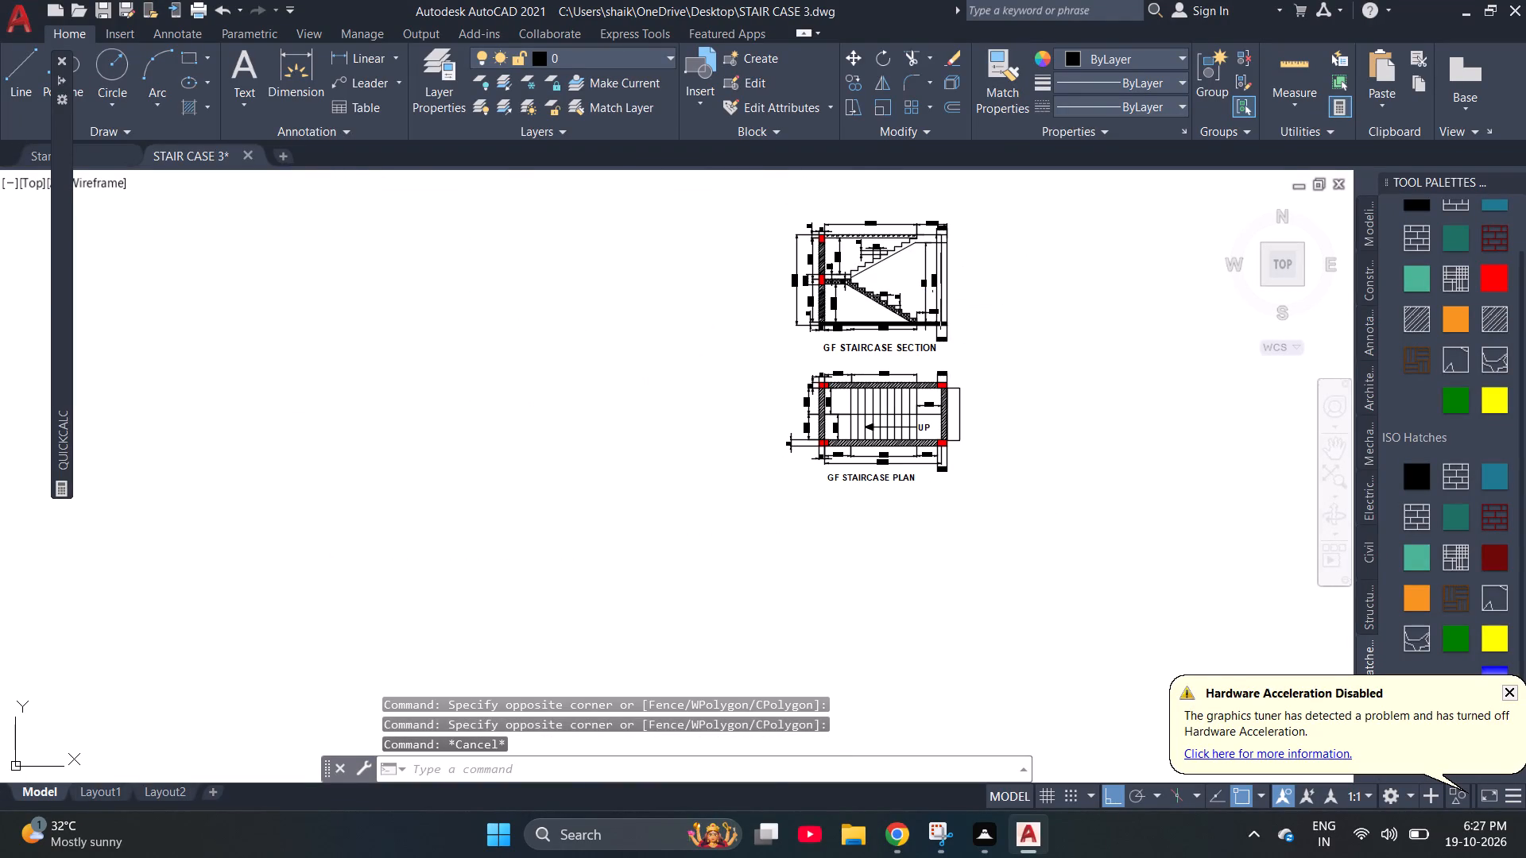
# Examine the staircase section's top slab, left wall hatching, red beams, both flights and the surrounding dimensions.
pyautogui.scroll(3, 939, 207)
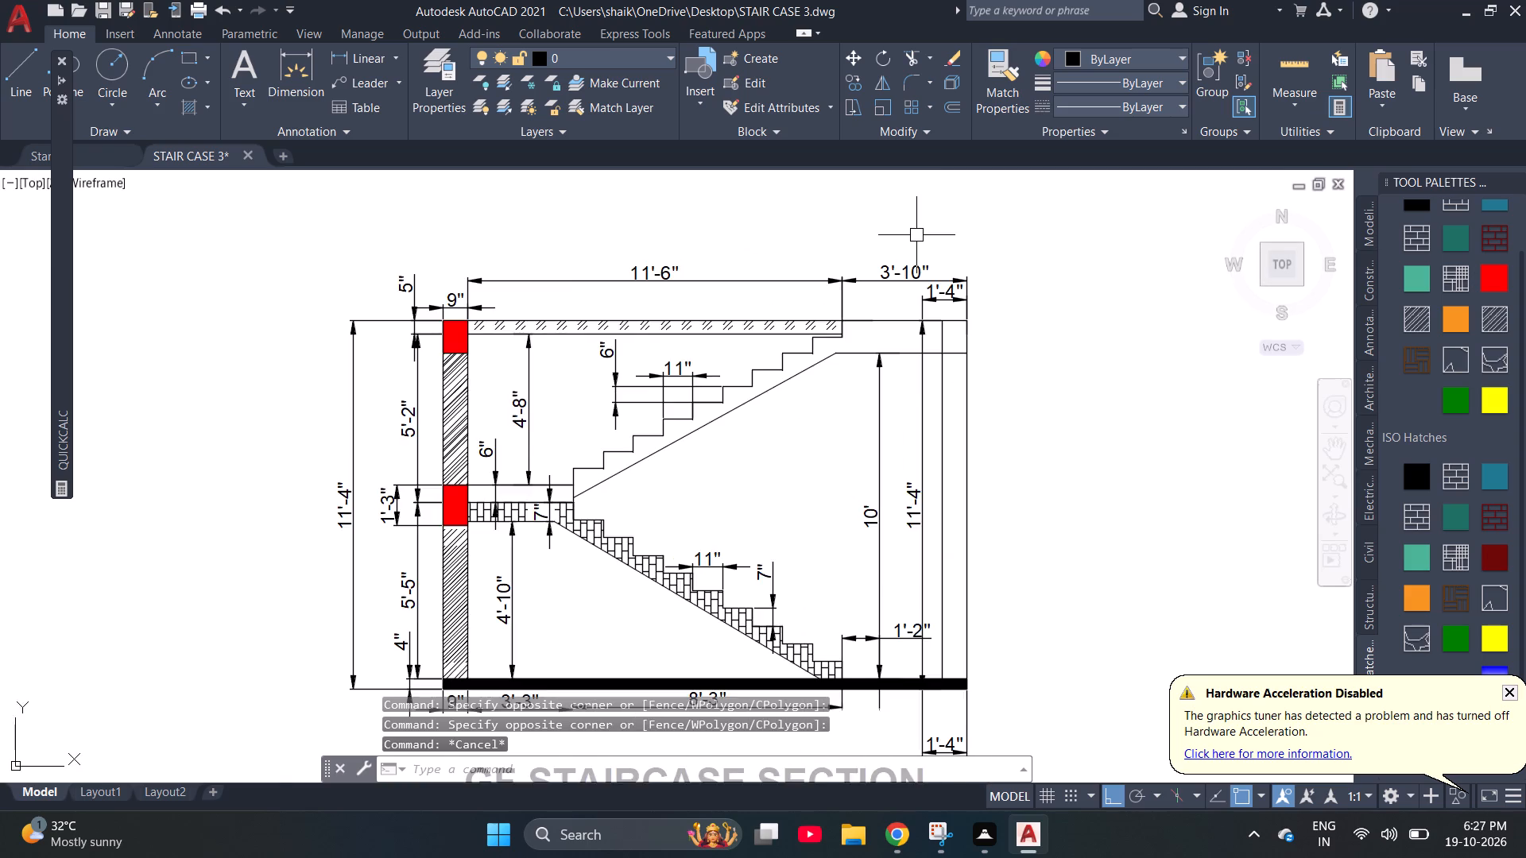
pyautogui.scroll(2, 916, 235)
pyautogui.scroll(-1, 762, 399)
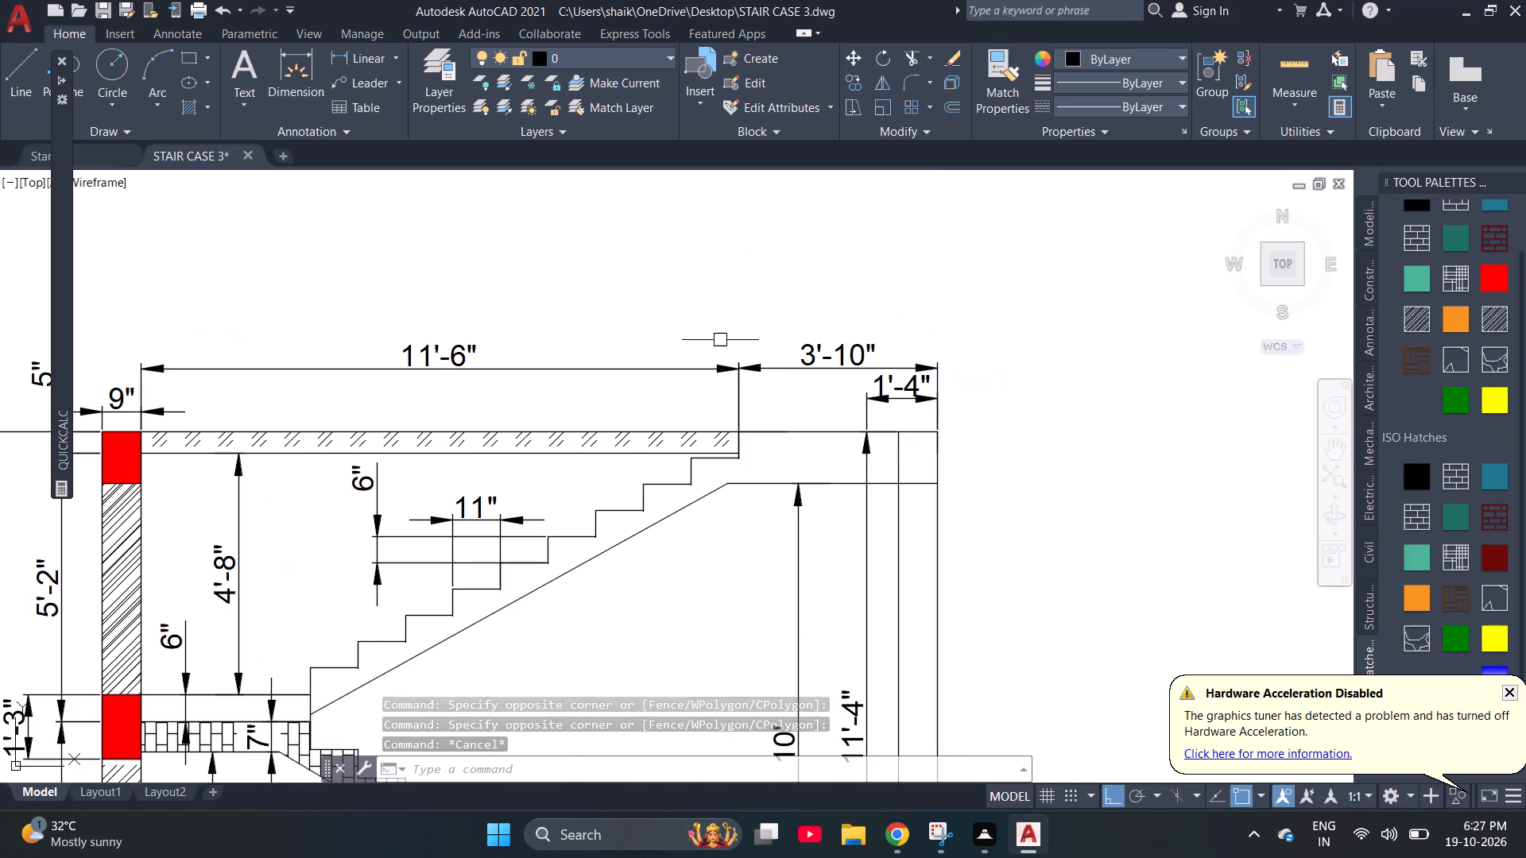
pyautogui.scroll(3, 720, 340)
pyautogui.scroll(-4, 644, 477)
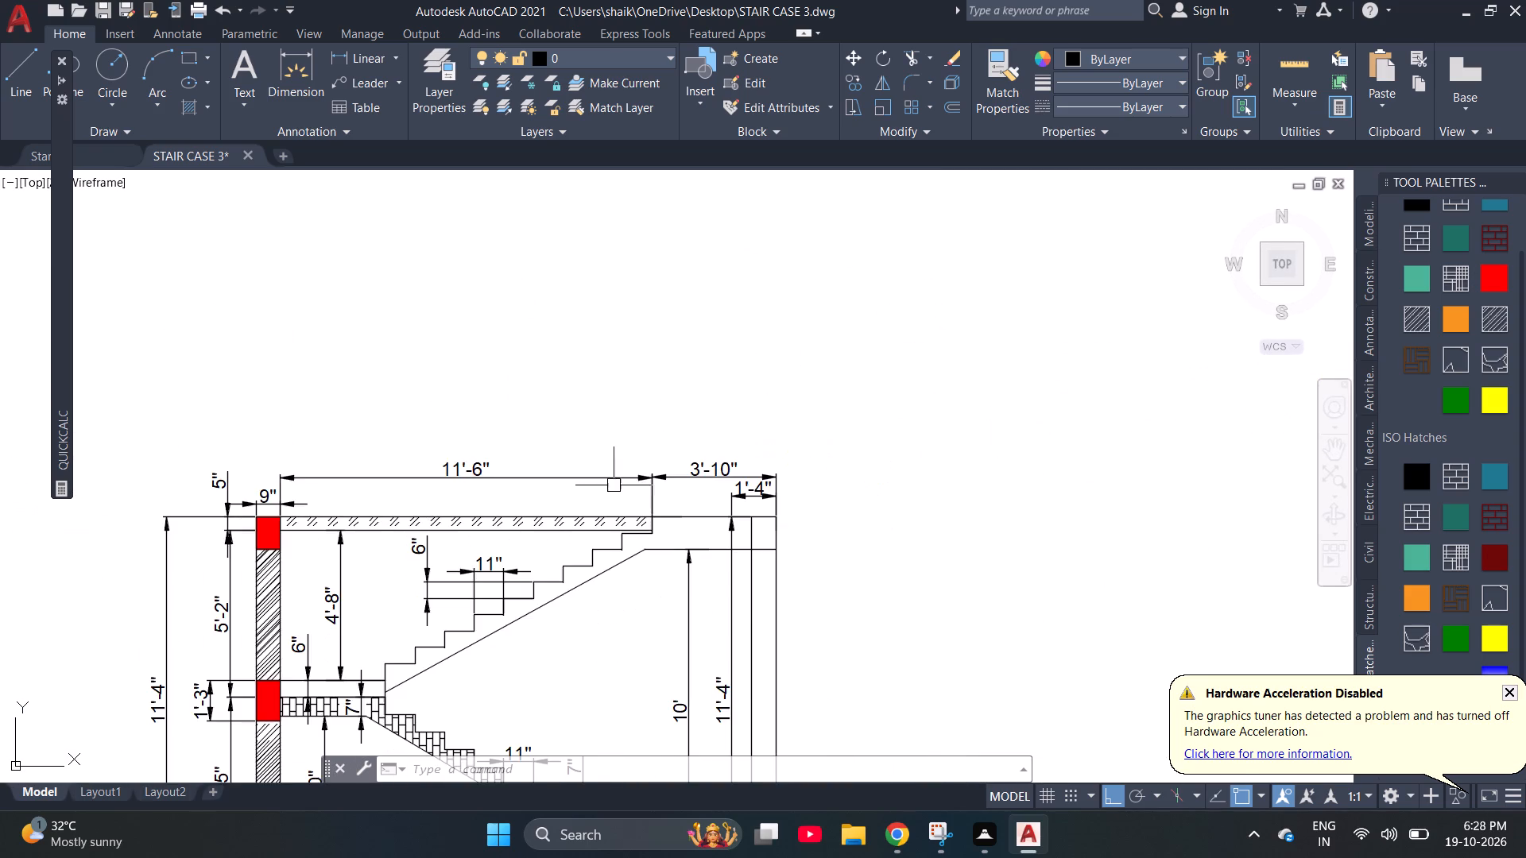
pyautogui.scroll(-1, 614, 482)
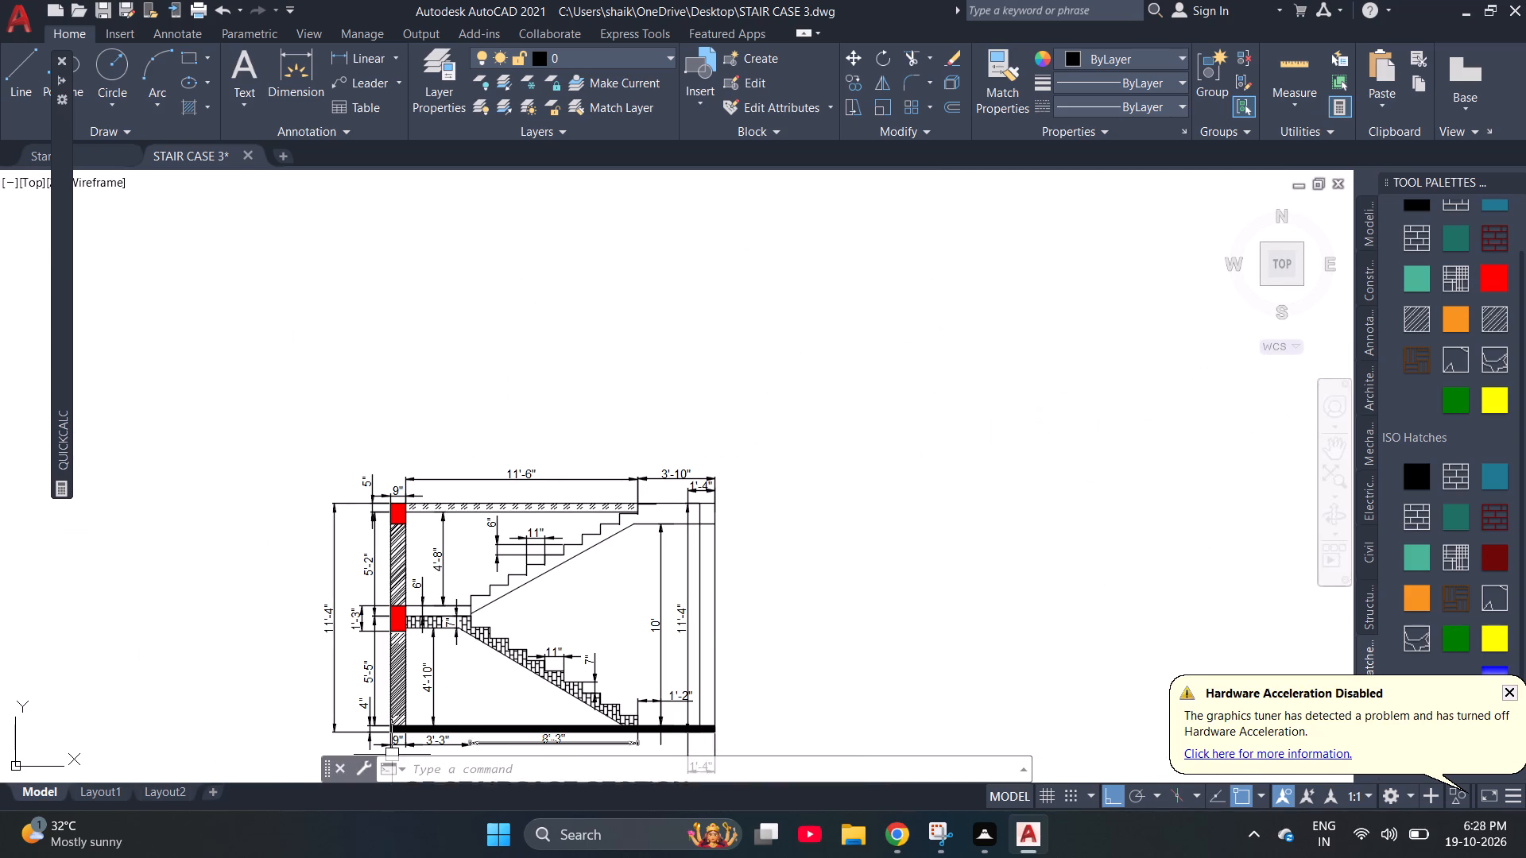
pyautogui.scroll(3, 392, 755)
pyautogui.scroll(2, 374, 612)
pyautogui.click(416, 536)
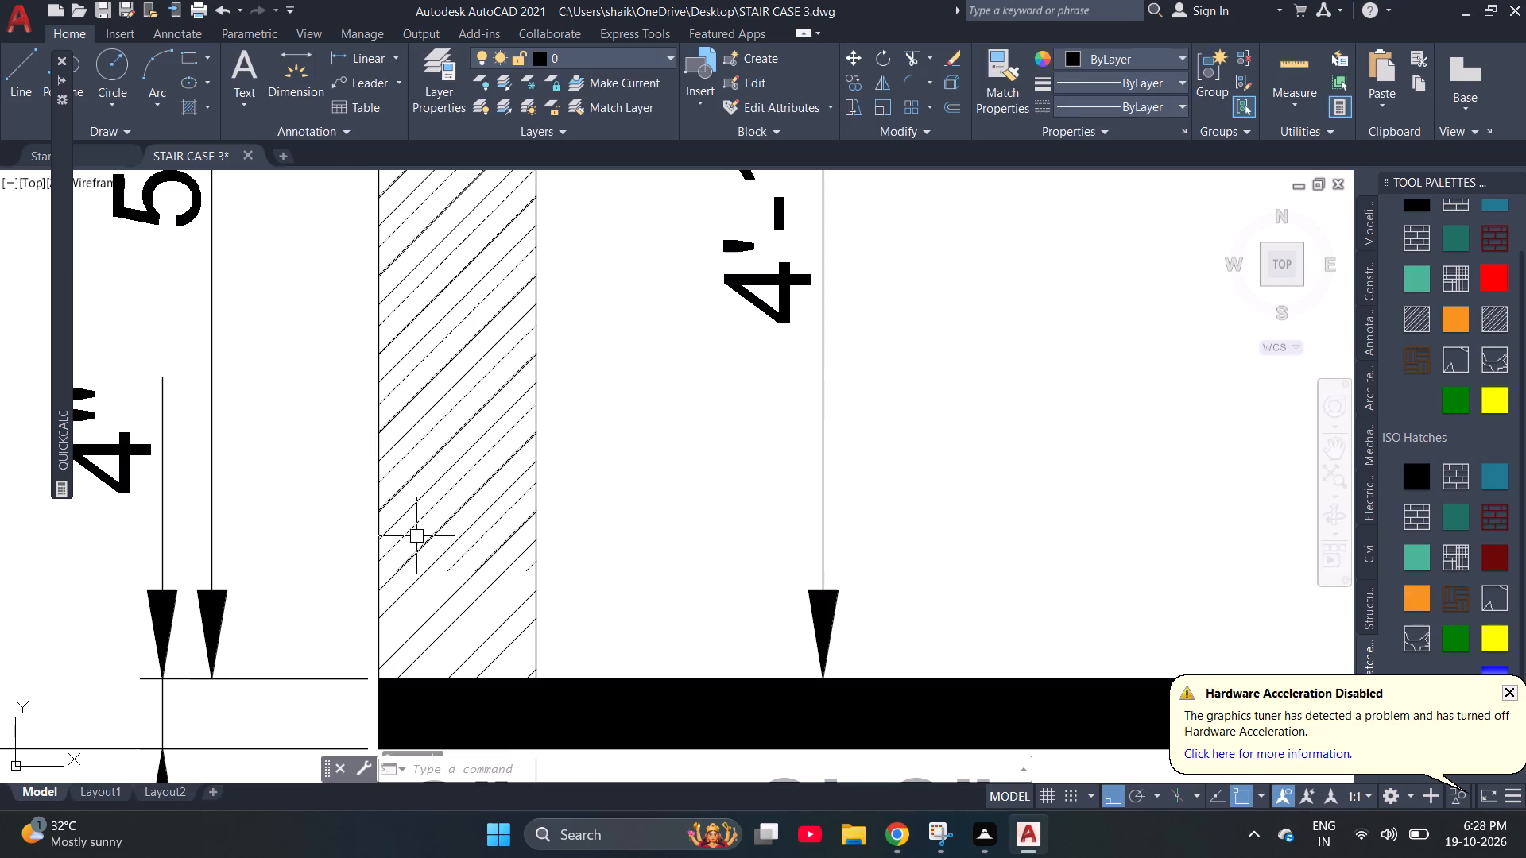
pyautogui.press('Escape')
pyautogui.scroll(-3, 411, 539)
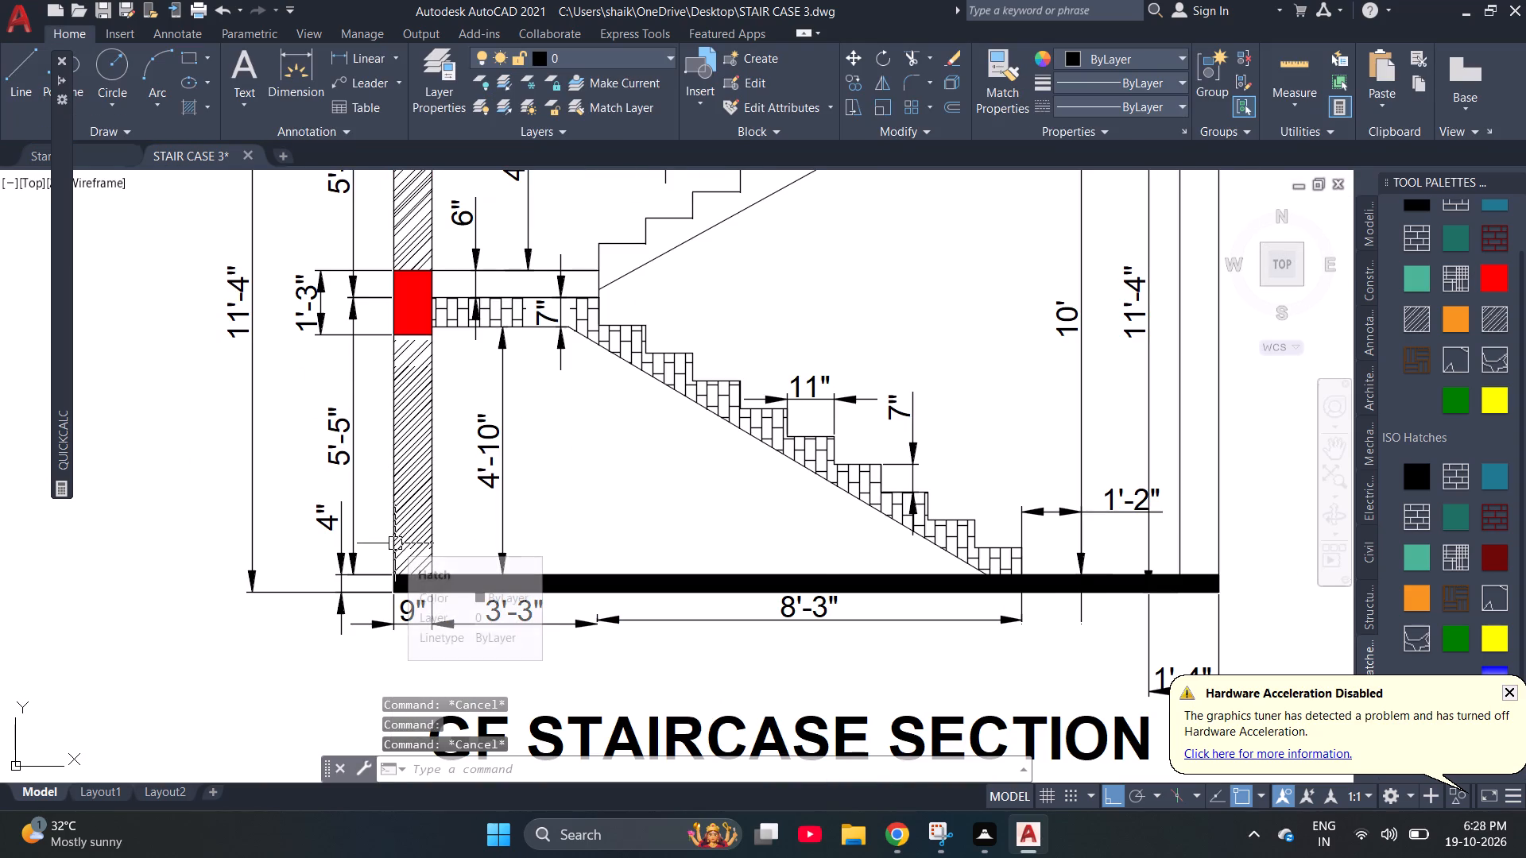
pyautogui.scroll(-1, 326, 550)
pyautogui.scroll(2, 387, 194)
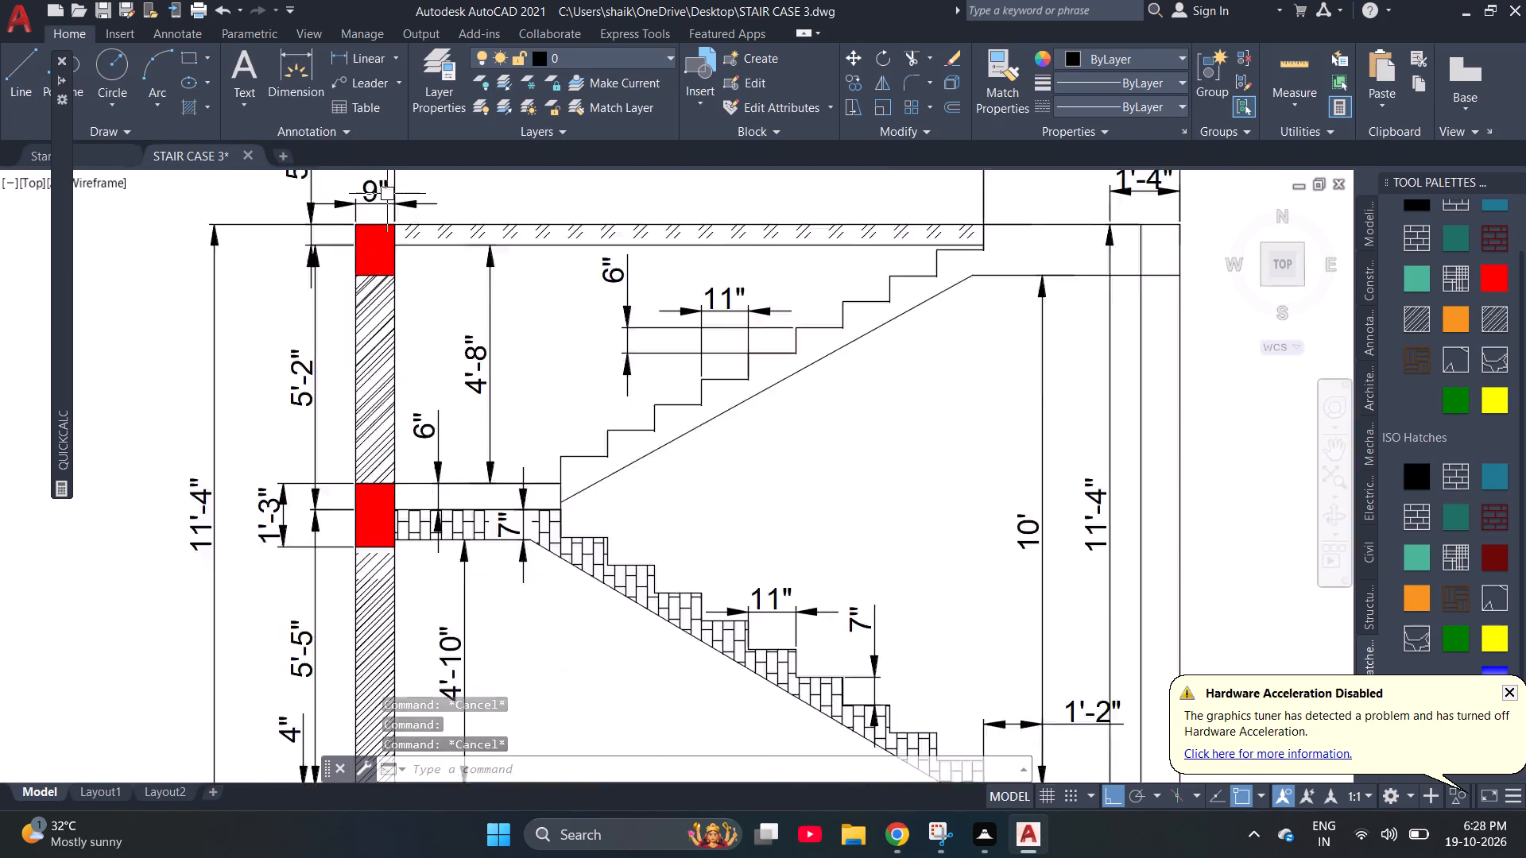
pyautogui.scroll(1, 387, 194)
pyautogui.scroll(-2, 486, 271)
pyautogui.scroll(3, 412, 300)
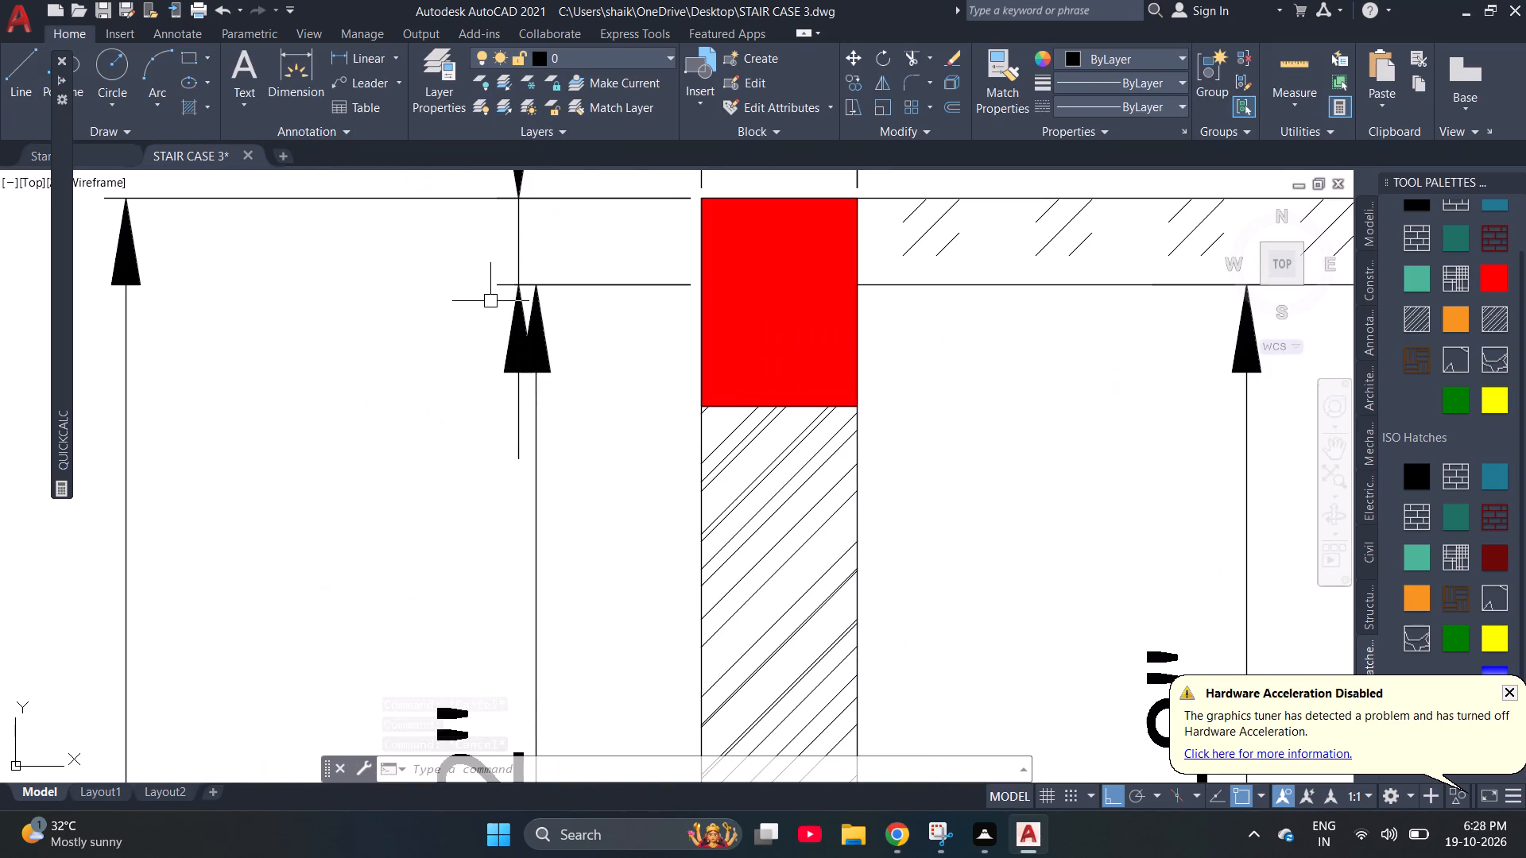
pyautogui.press('Escape')
pyautogui.scroll(-1, 1062, 445)
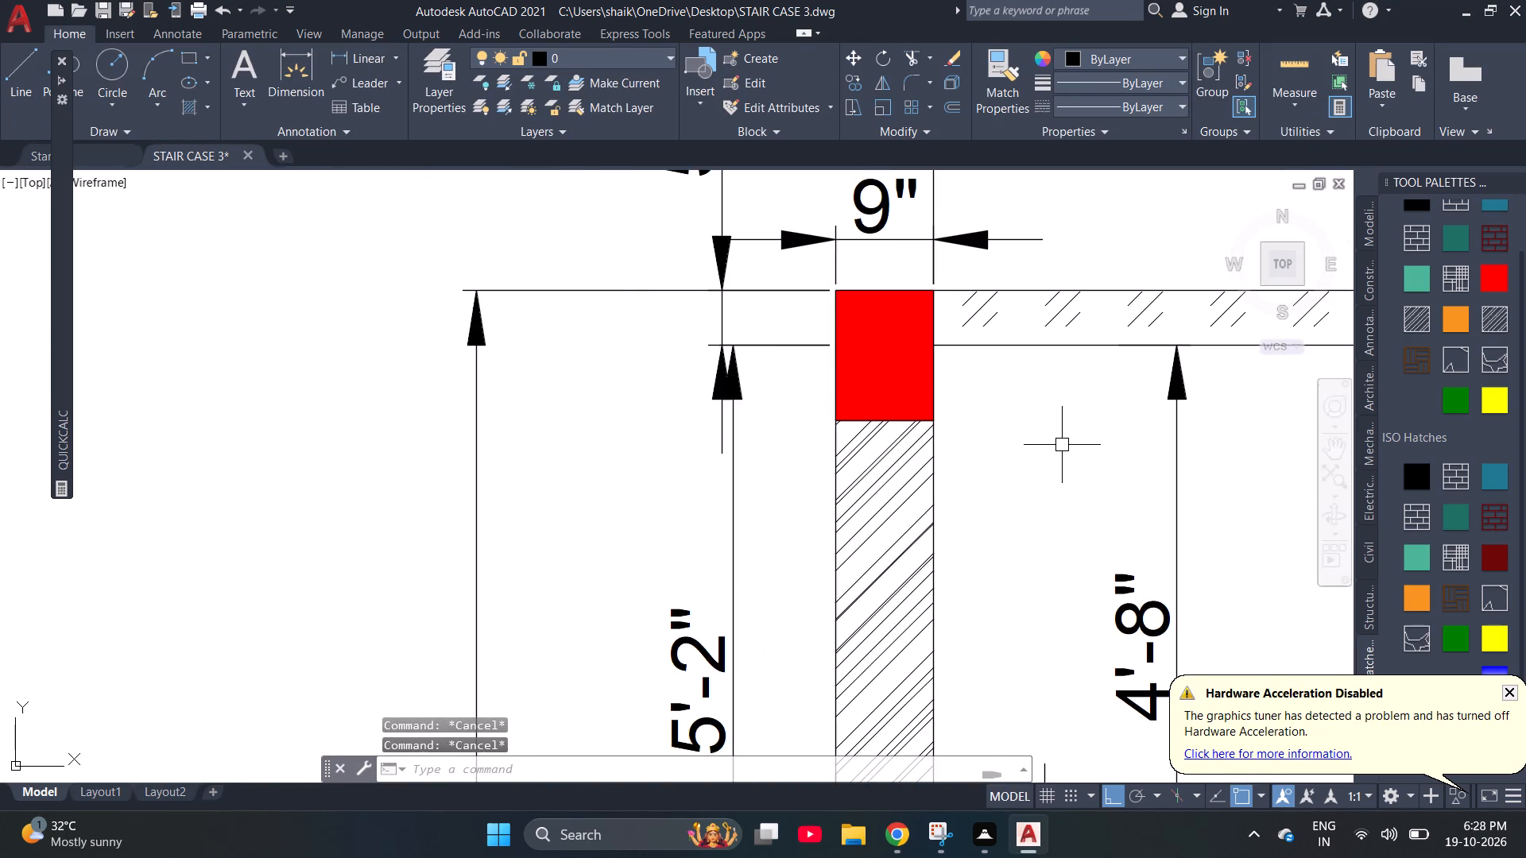
pyautogui.scroll(-2, 440, 388)
pyautogui.scroll(-2, 471, 263)
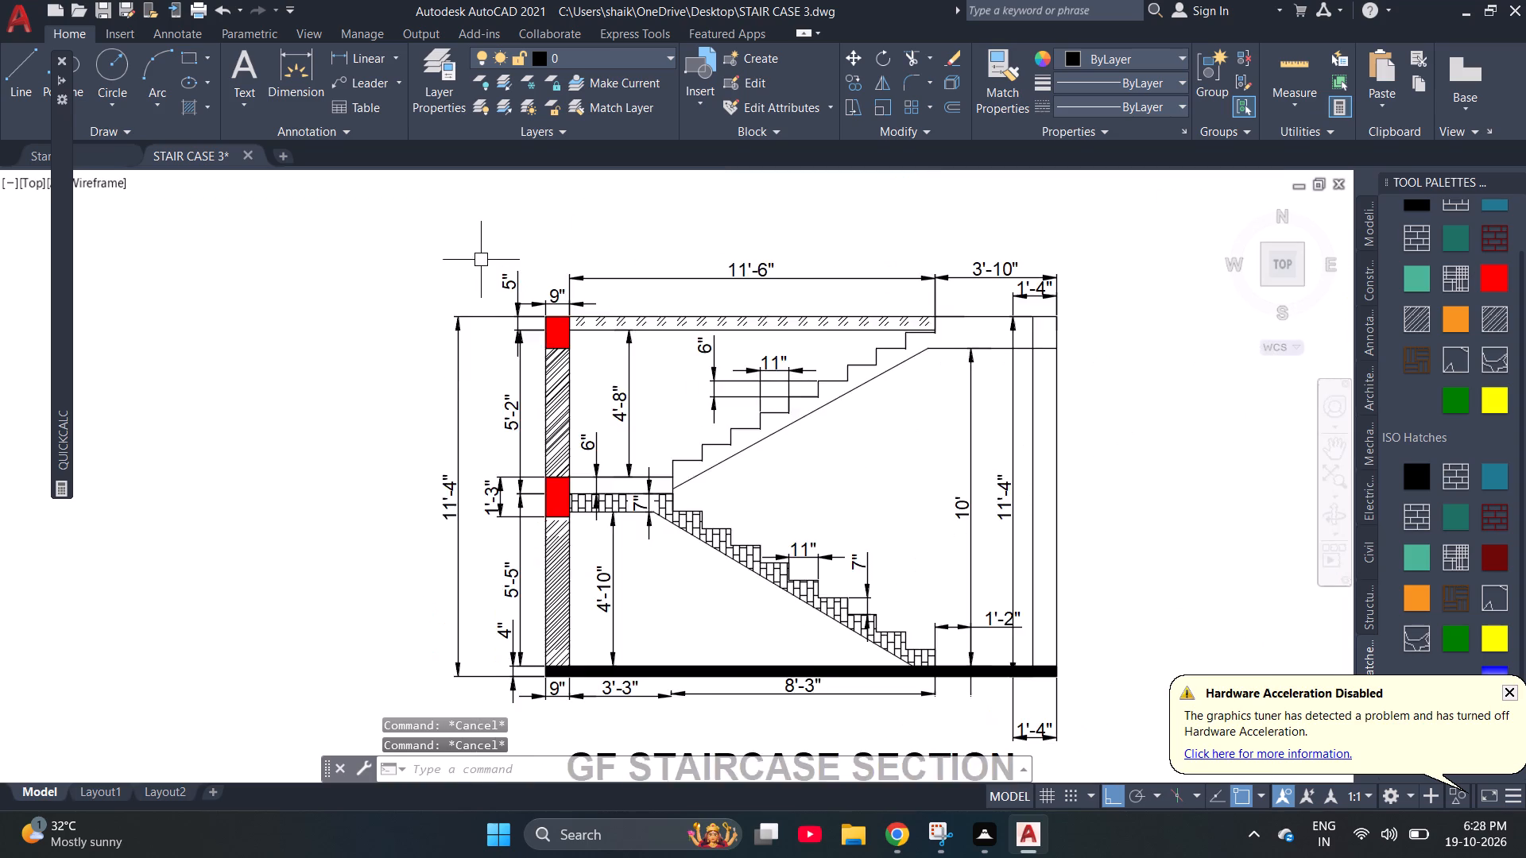
# Delete the brick hatch from the section's mid-landing and lower stair flight.
pyautogui.scroll(3, 579, 504)
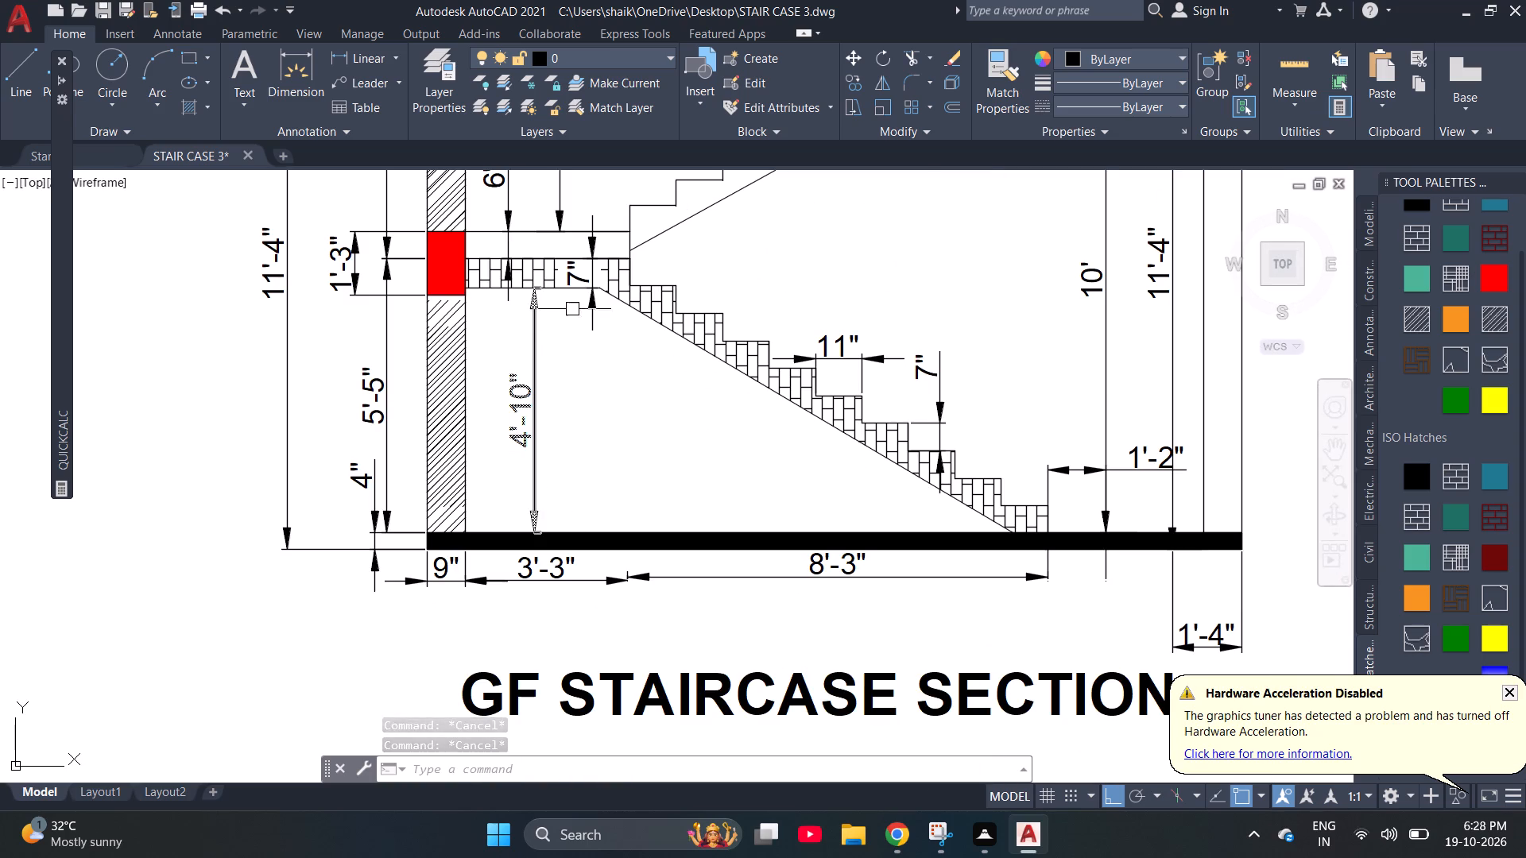
pyautogui.scroll(3, 600, 289)
pyautogui.click(640, 258)
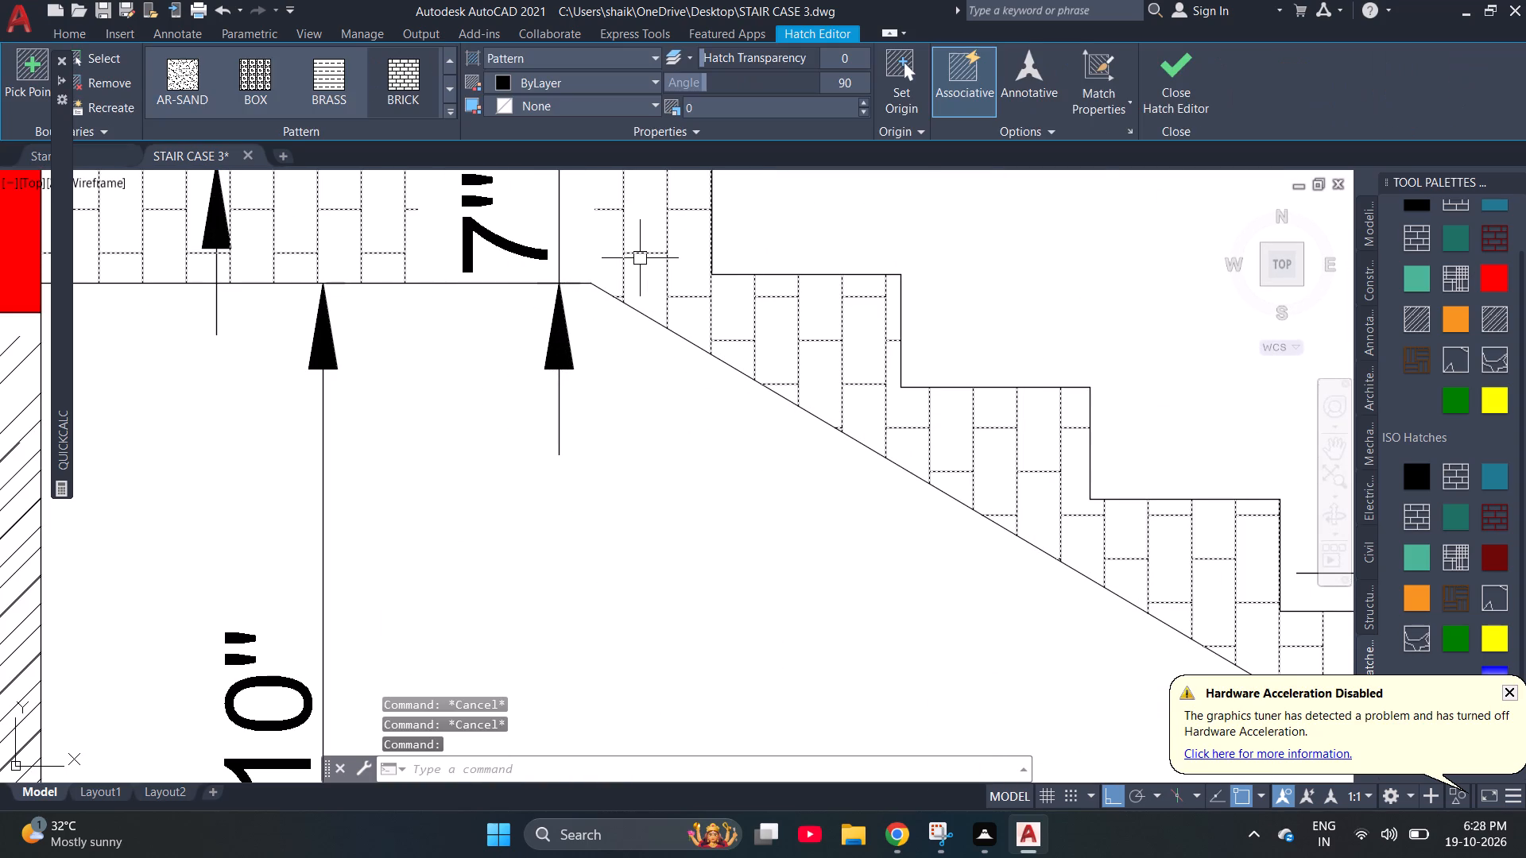
pyautogui.press('Delete')
# Delete the dashed diagonal hatch from the top slab of the staircase section.
pyautogui.scroll(-2, 633, 269)
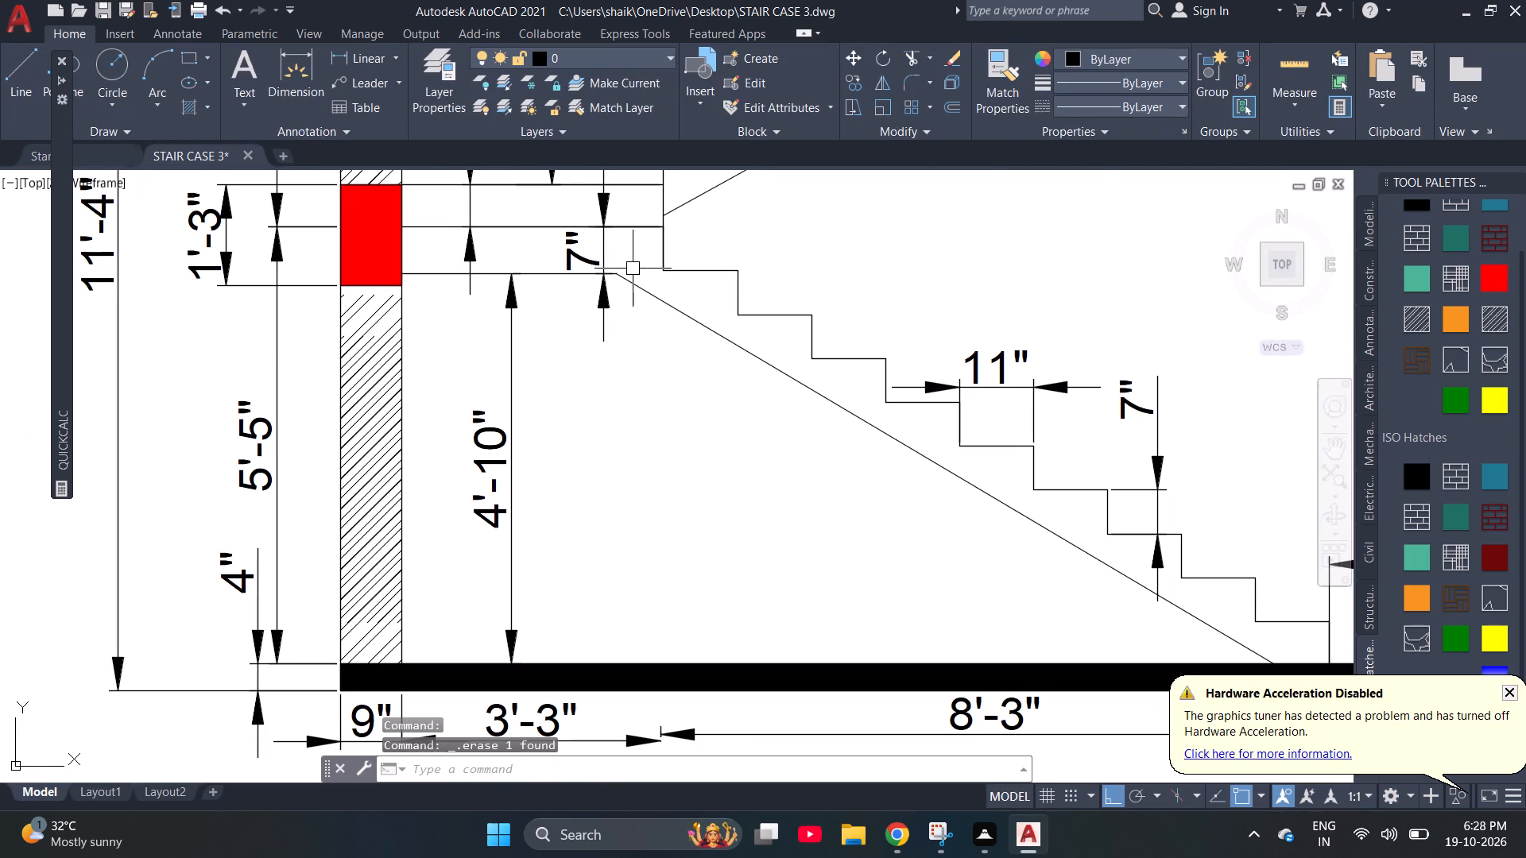
pyautogui.scroll(-2, 633, 269)
pyautogui.scroll(-1, 600, 367)
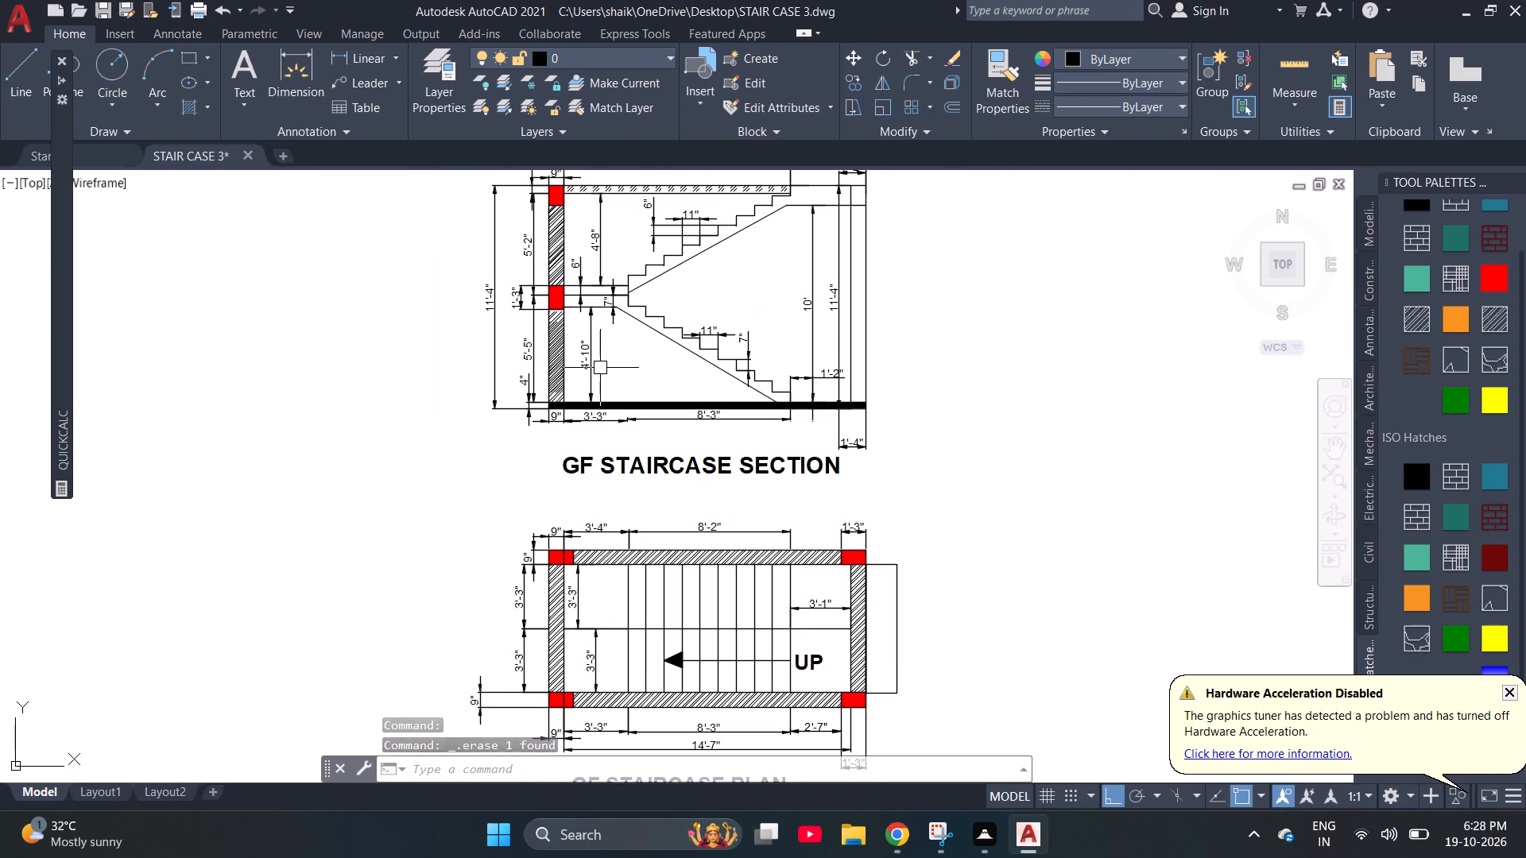
pyautogui.scroll(-2, 600, 368)
pyautogui.scroll(2, 634, 285)
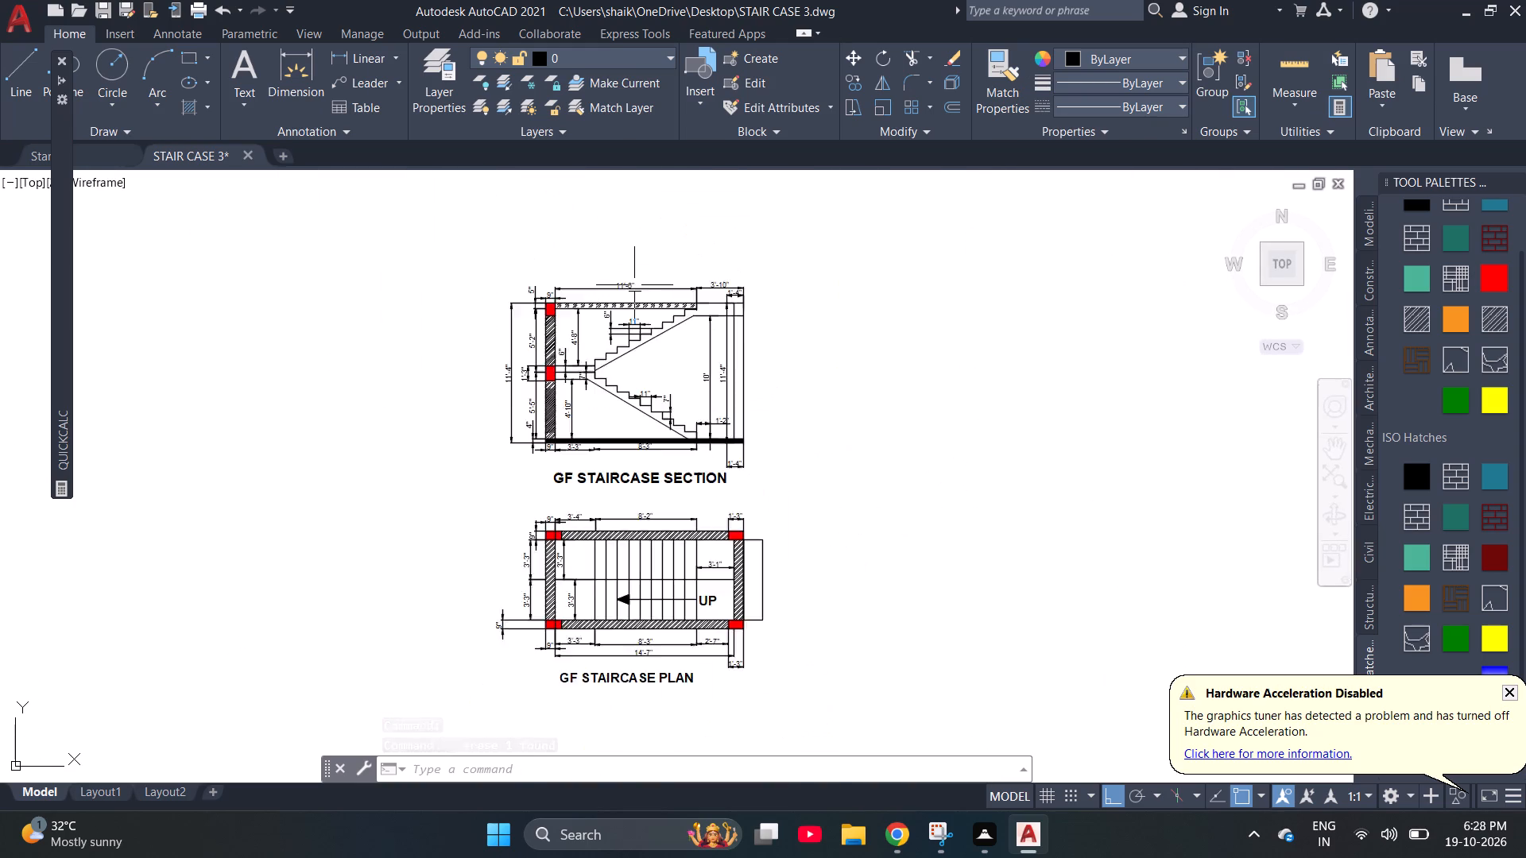
pyautogui.scroll(4, 634, 285)
pyautogui.click(634, 318)
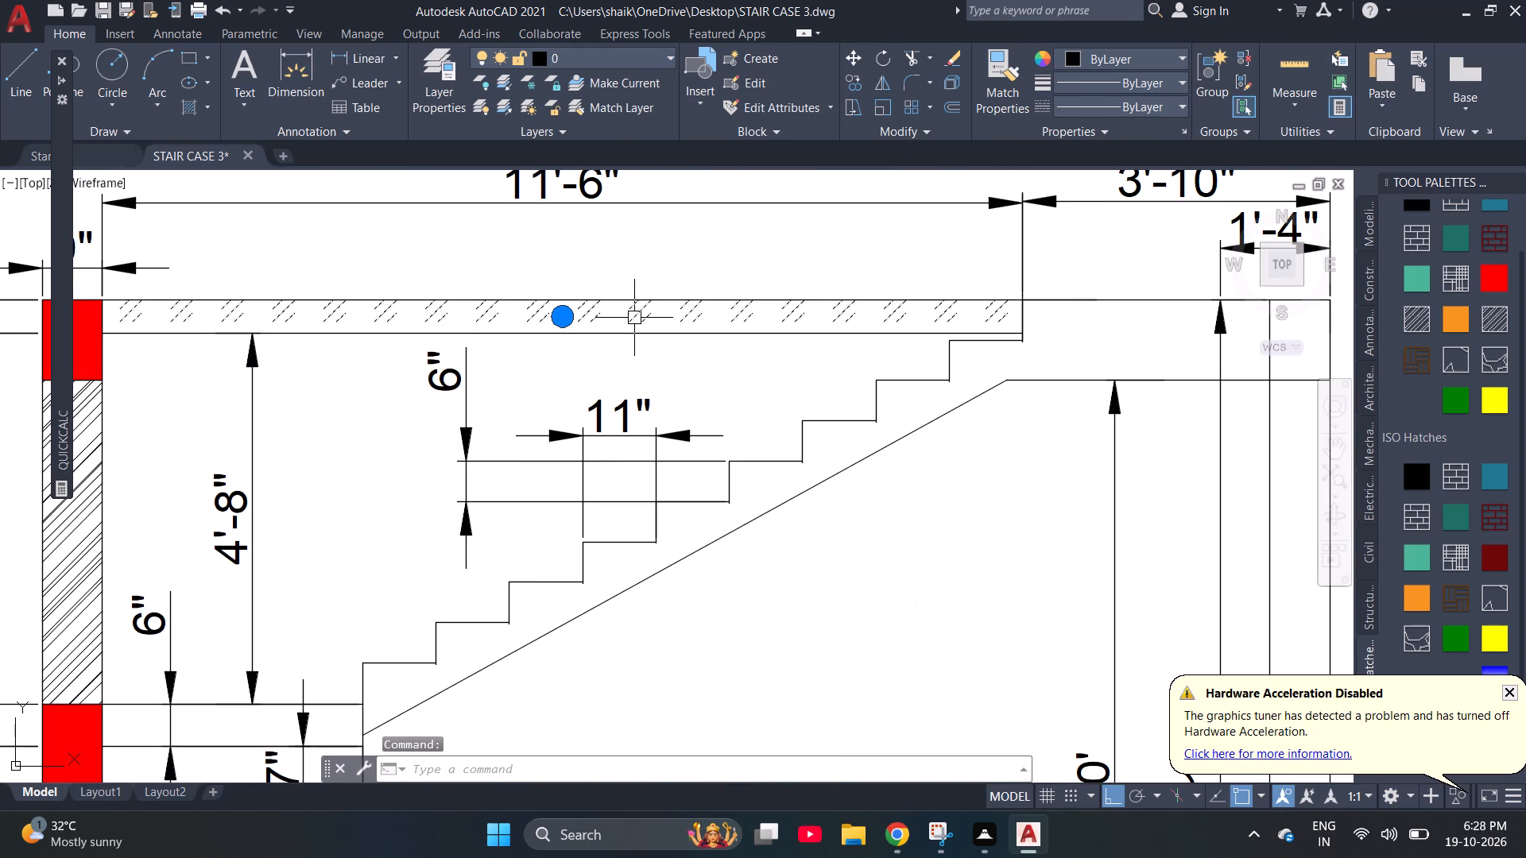
pyautogui.press('Delete')
# Check the section's unhatched flights, then the plan's treads, UP arrow, lower dimensions and GF STAIRCASE PLAN title.
pyautogui.scroll(-3, 680, 330)
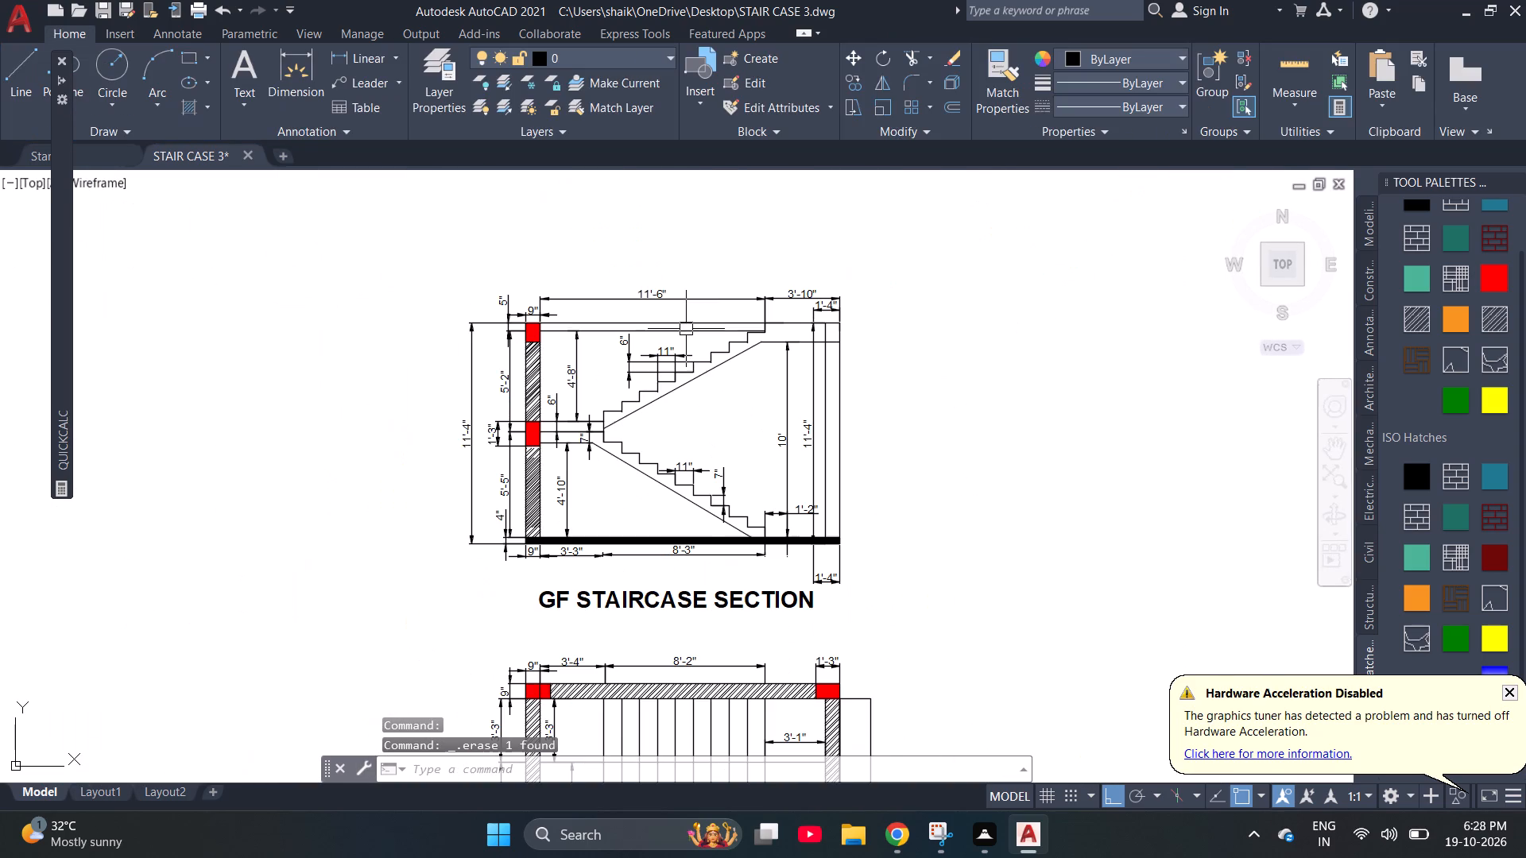
pyautogui.scroll(2, 785, 464)
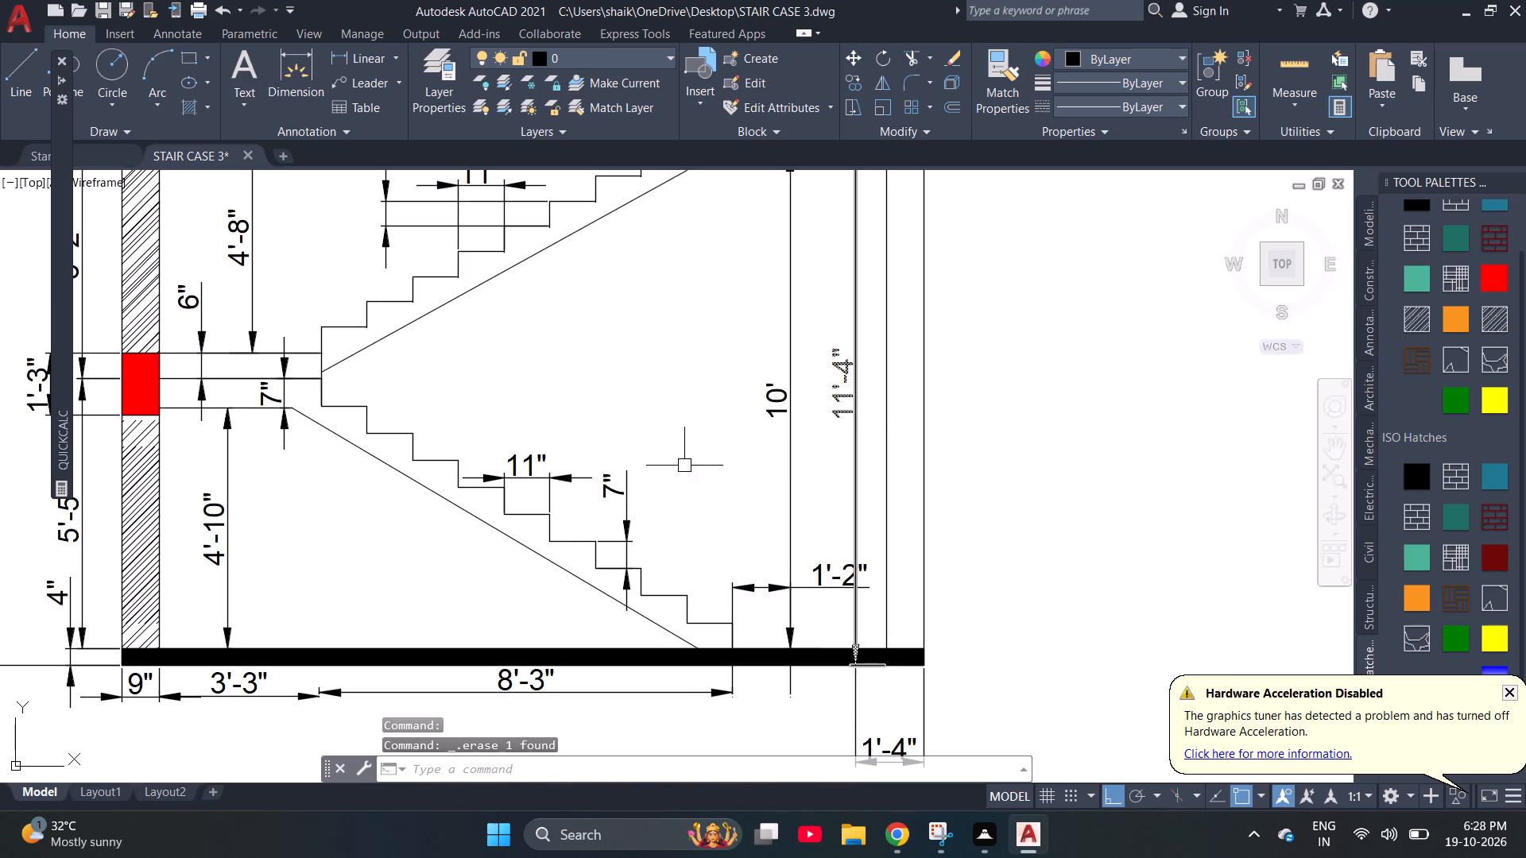
pyautogui.scroll(-2, 623, 313)
pyautogui.scroll(3, 601, 705)
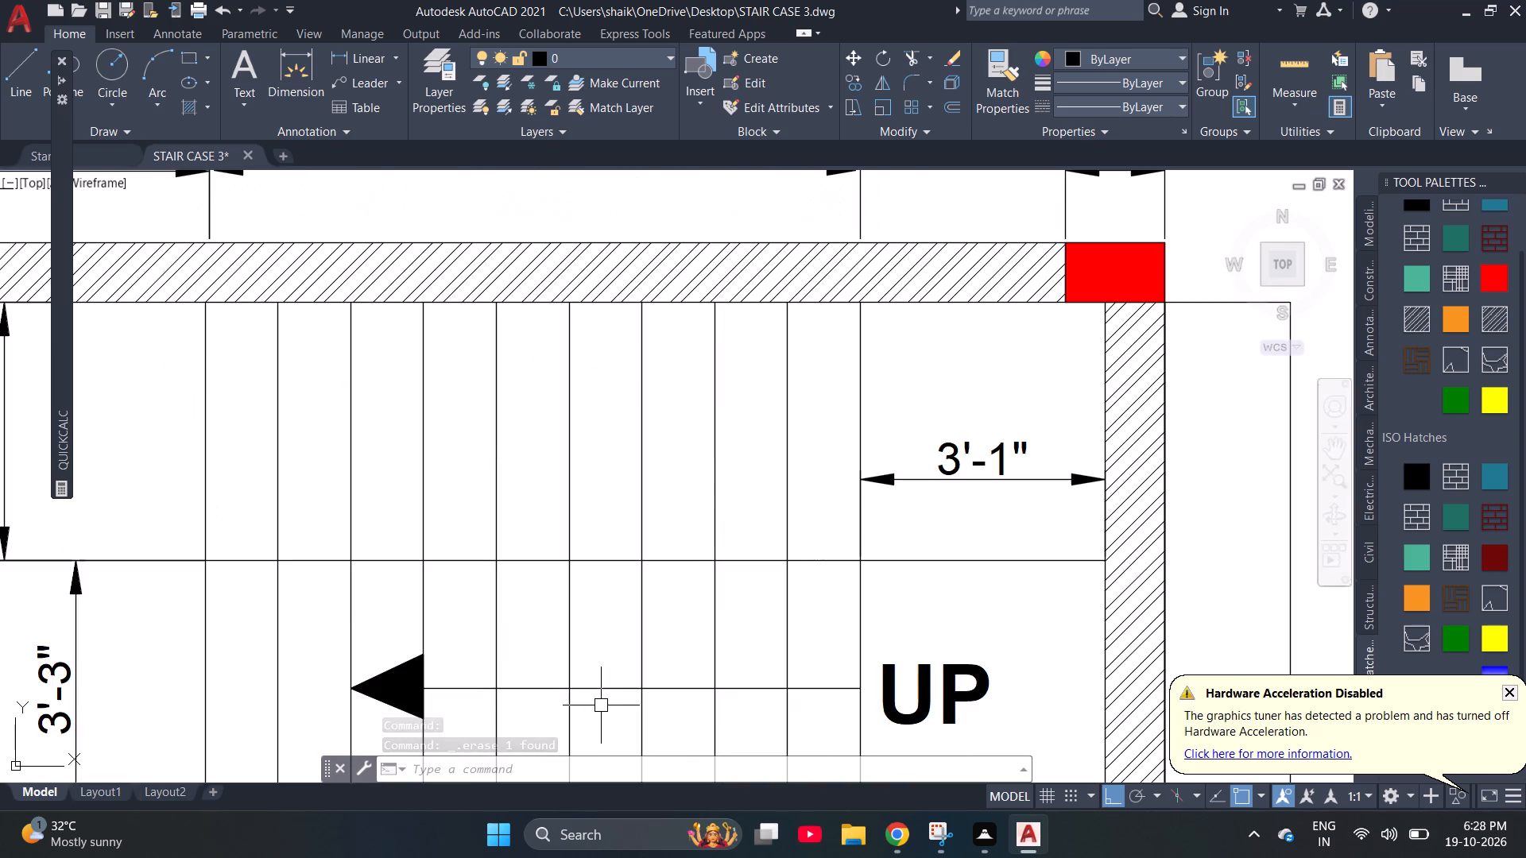
pyautogui.scroll(-1, 910, 531)
pyautogui.scroll(-2, 633, 277)
pyautogui.scroll(1, 625, 497)
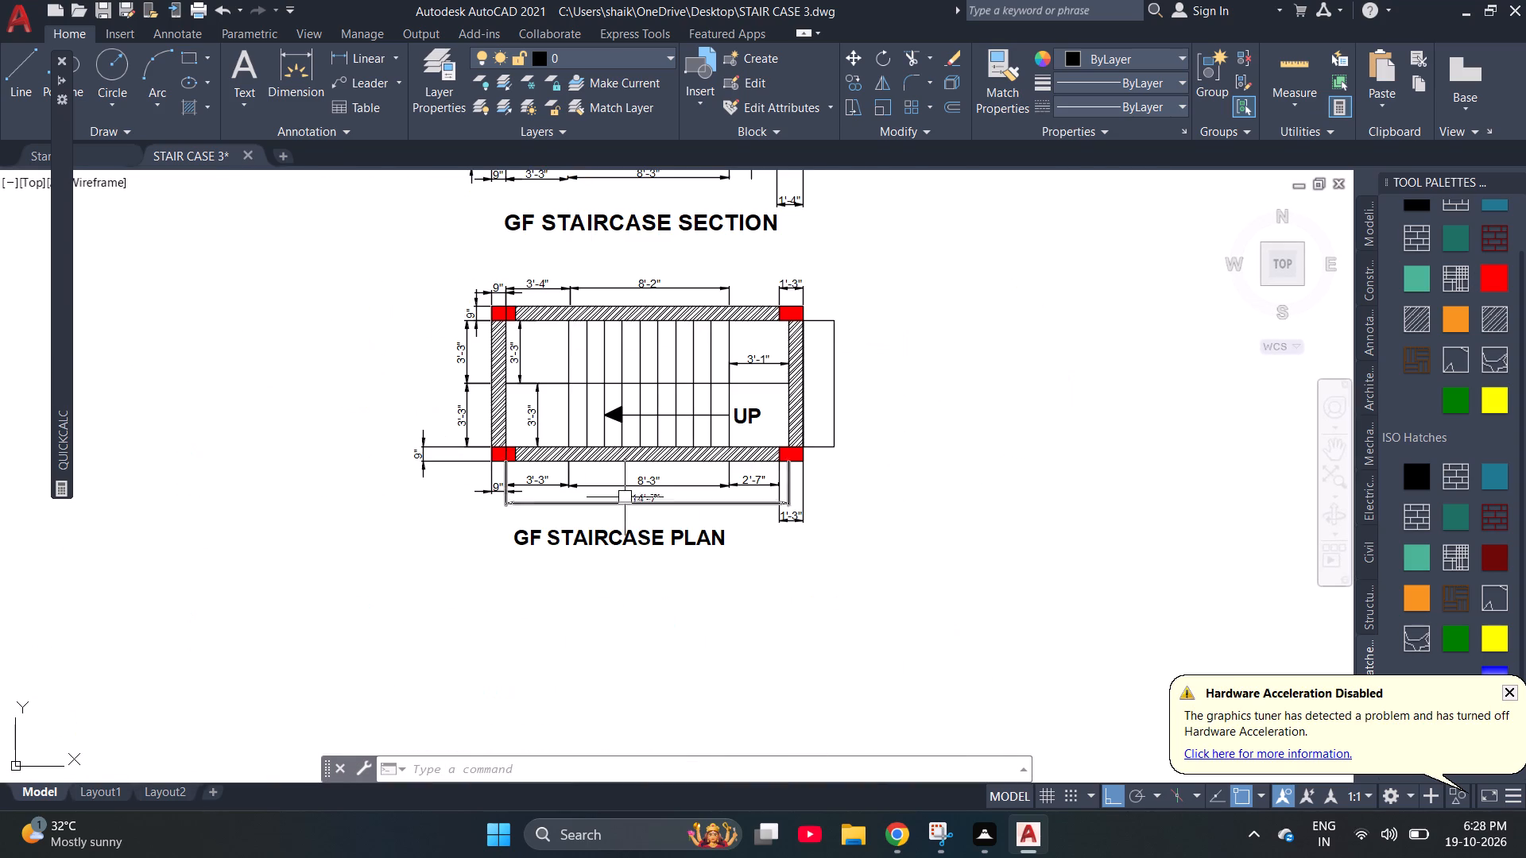
pyautogui.scroll(2, 625, 497)
pyautogui.scroll(-1, 625, 497)
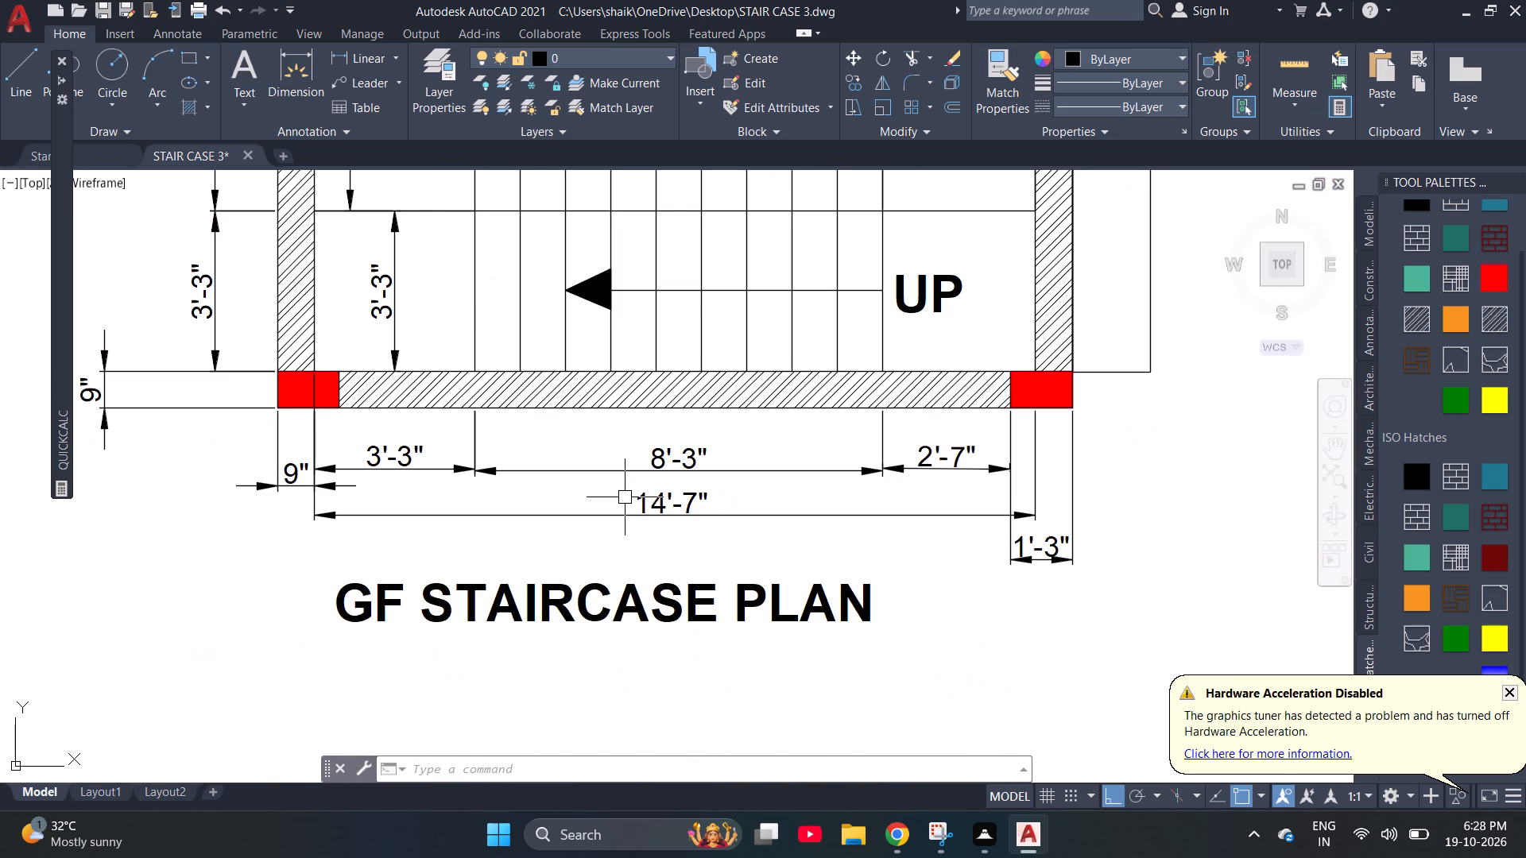
pyautogui.scroll(-1, 625, 497)
pyautogui.scroll(-1, 681, 396)
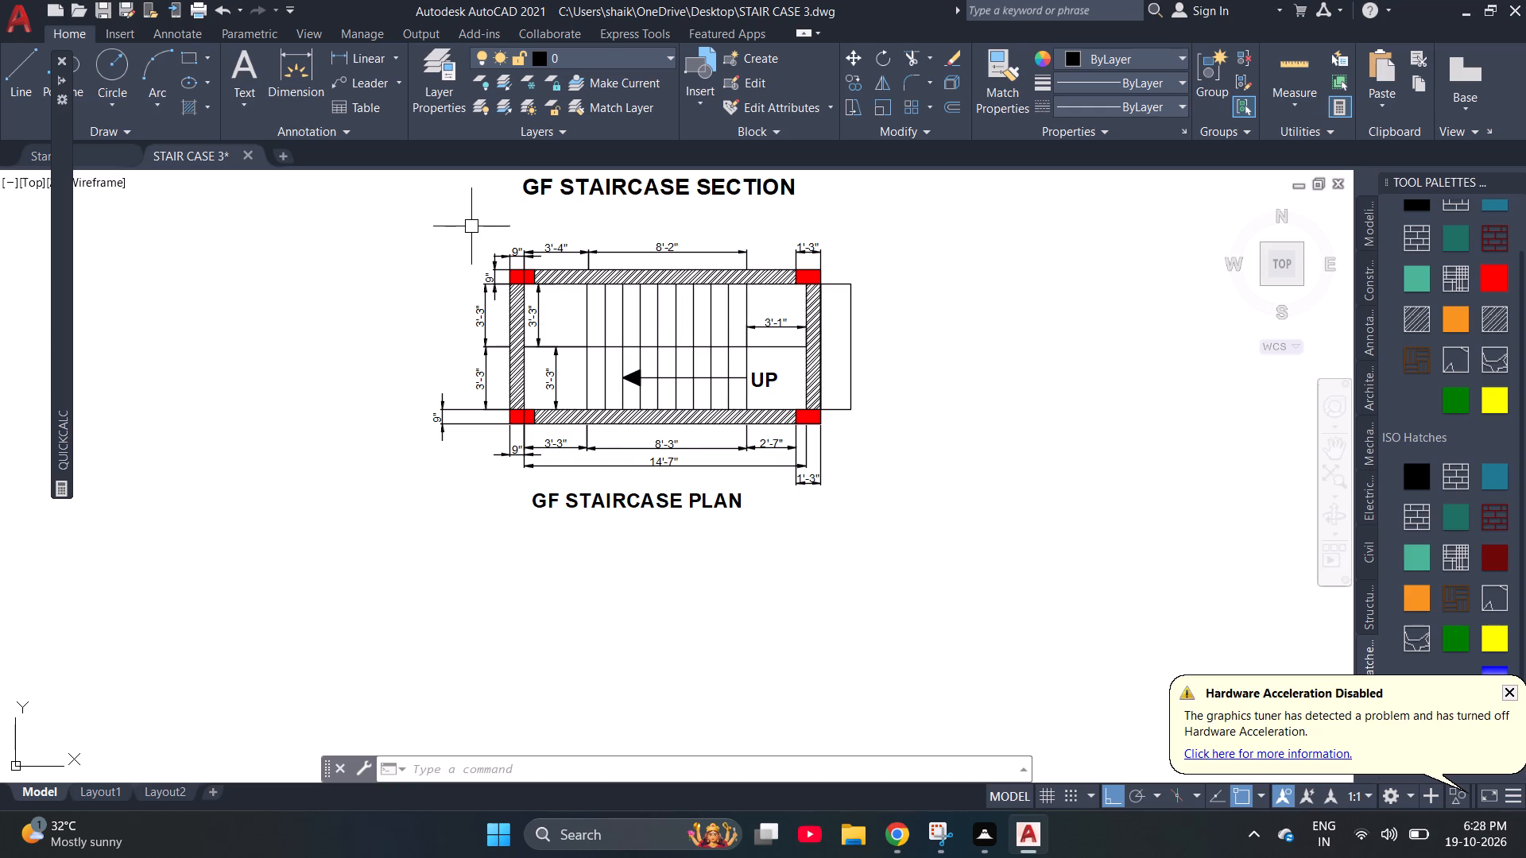
# Inspect the plan's hatched walls, red corner columns, wall and landing dimensions, and the rectangle outside the wall beside the UP label.
pyautogui.scroll(2, 471, 226)
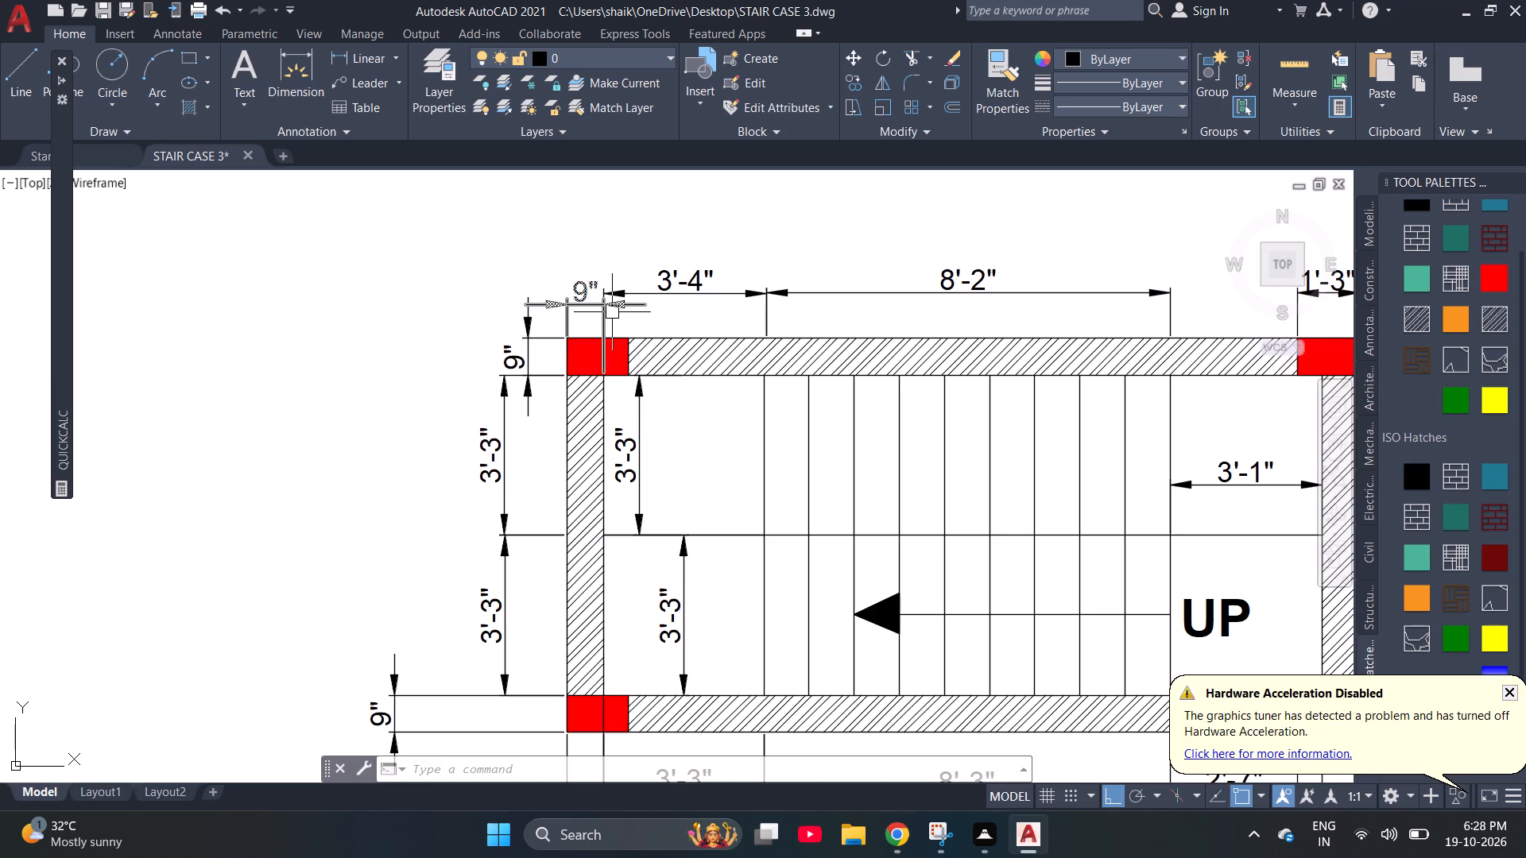
pyautogui.scroll(2, 595, 353)
pyautogui.scroll(-1, 358, 328)
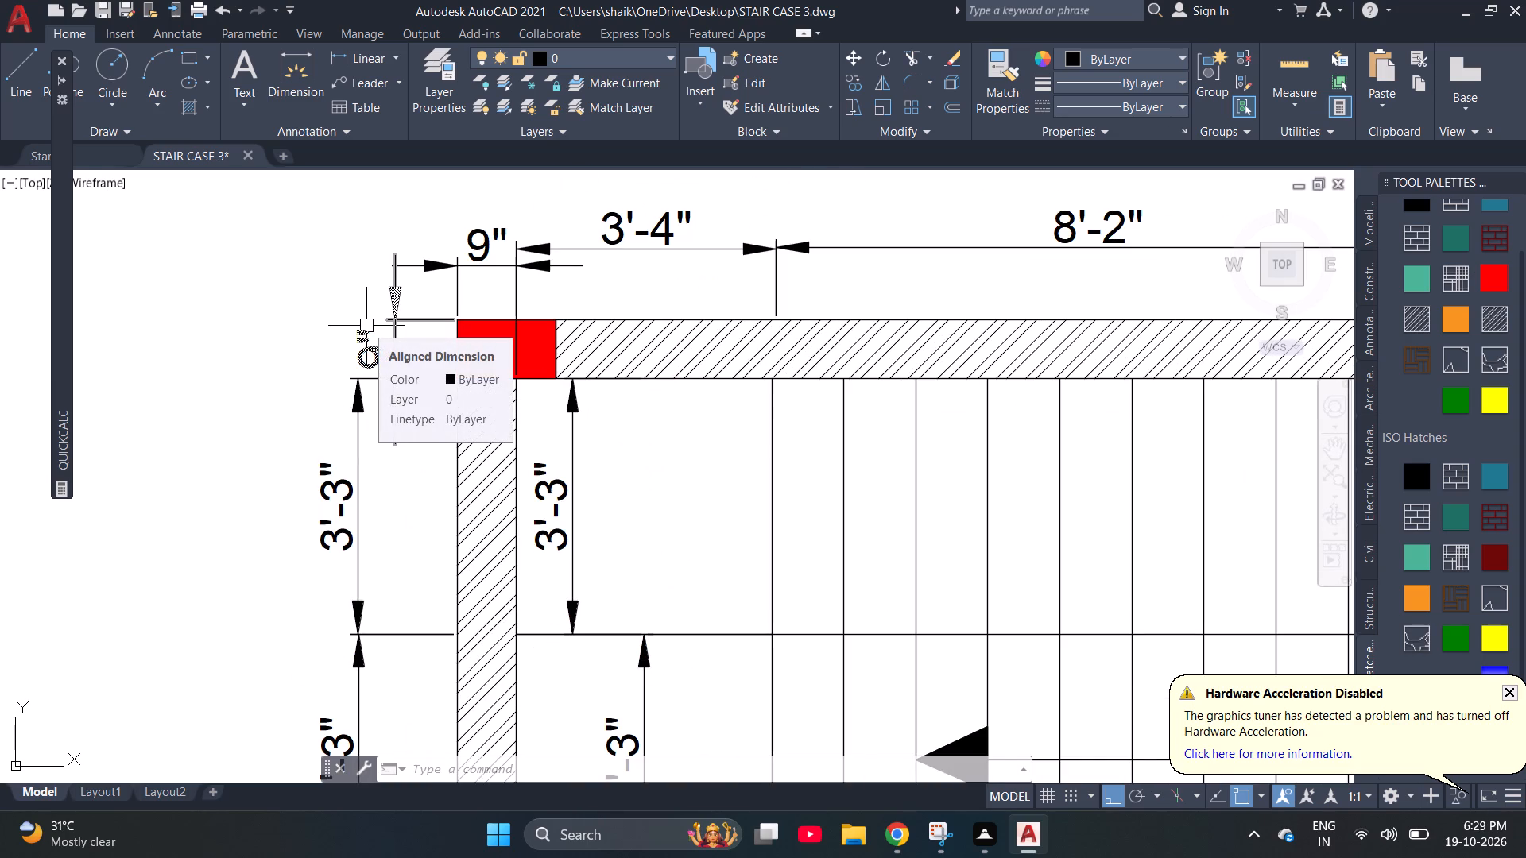
pyautogui.scroll(-1, 467, 306)
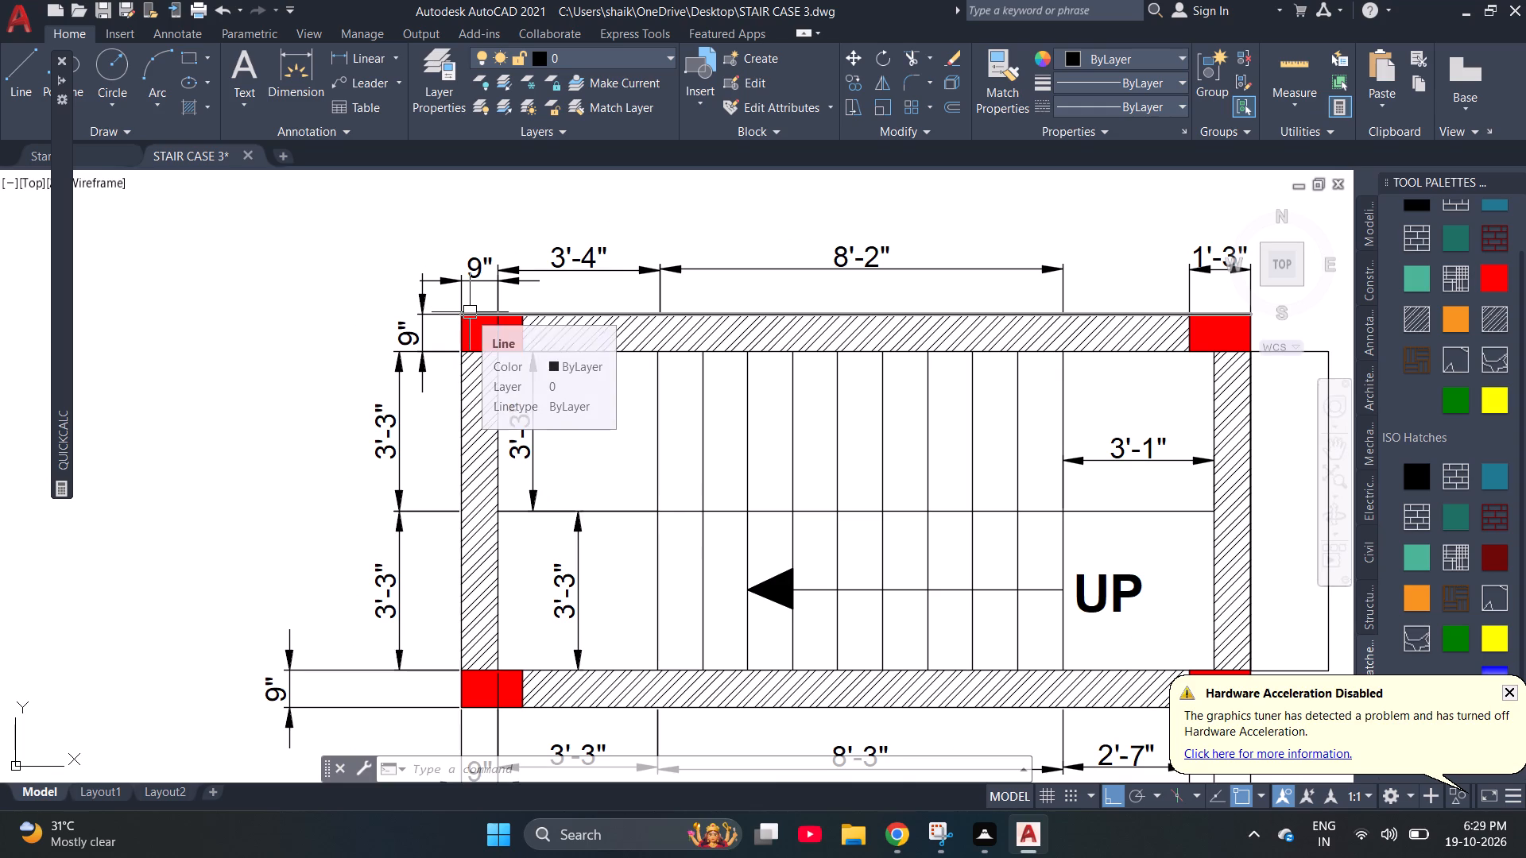
pyautogui.scroll(-1, 531, 232)
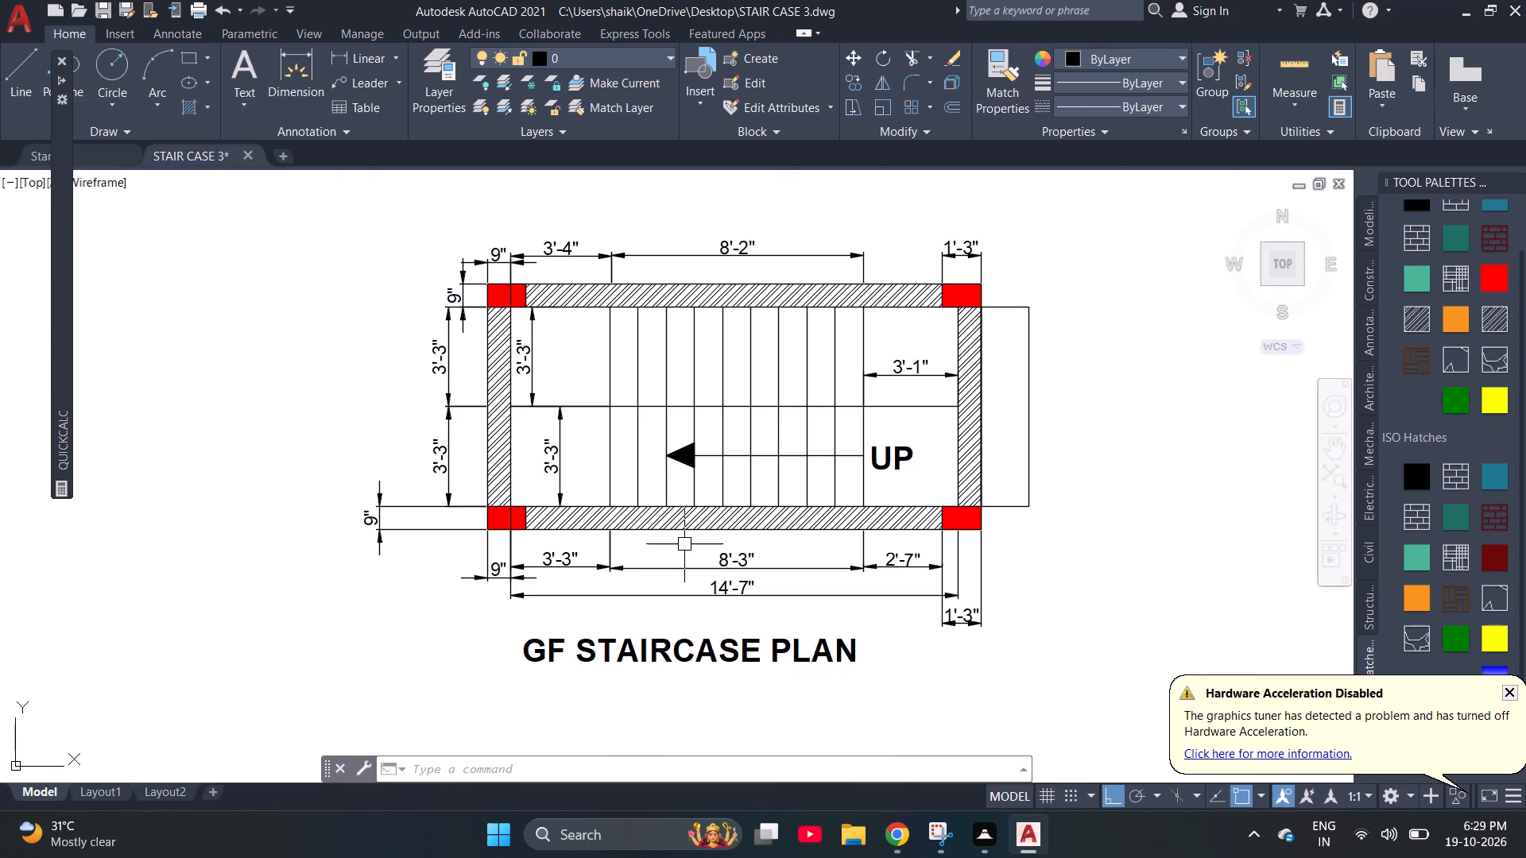
pyautogui.scroll(2, 689, 543)
pyautogui.scroll(-2, 689, 543)
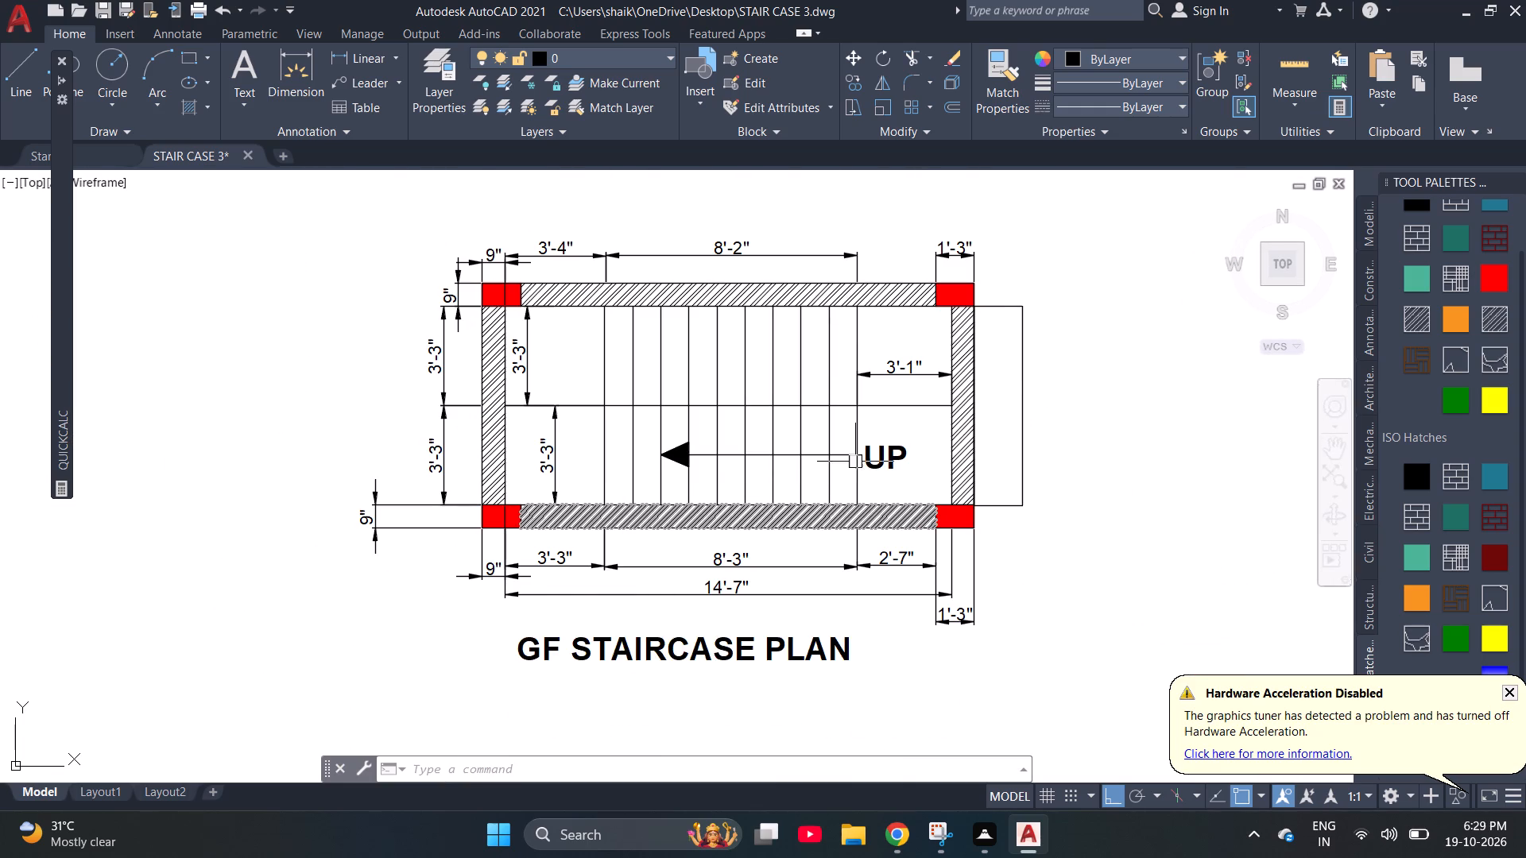
pyautogui.scroll(2, 1014, 377)
pyautogui.scroll(2, 916, 360)
pyautogui.scroll(-1, 879, 365)
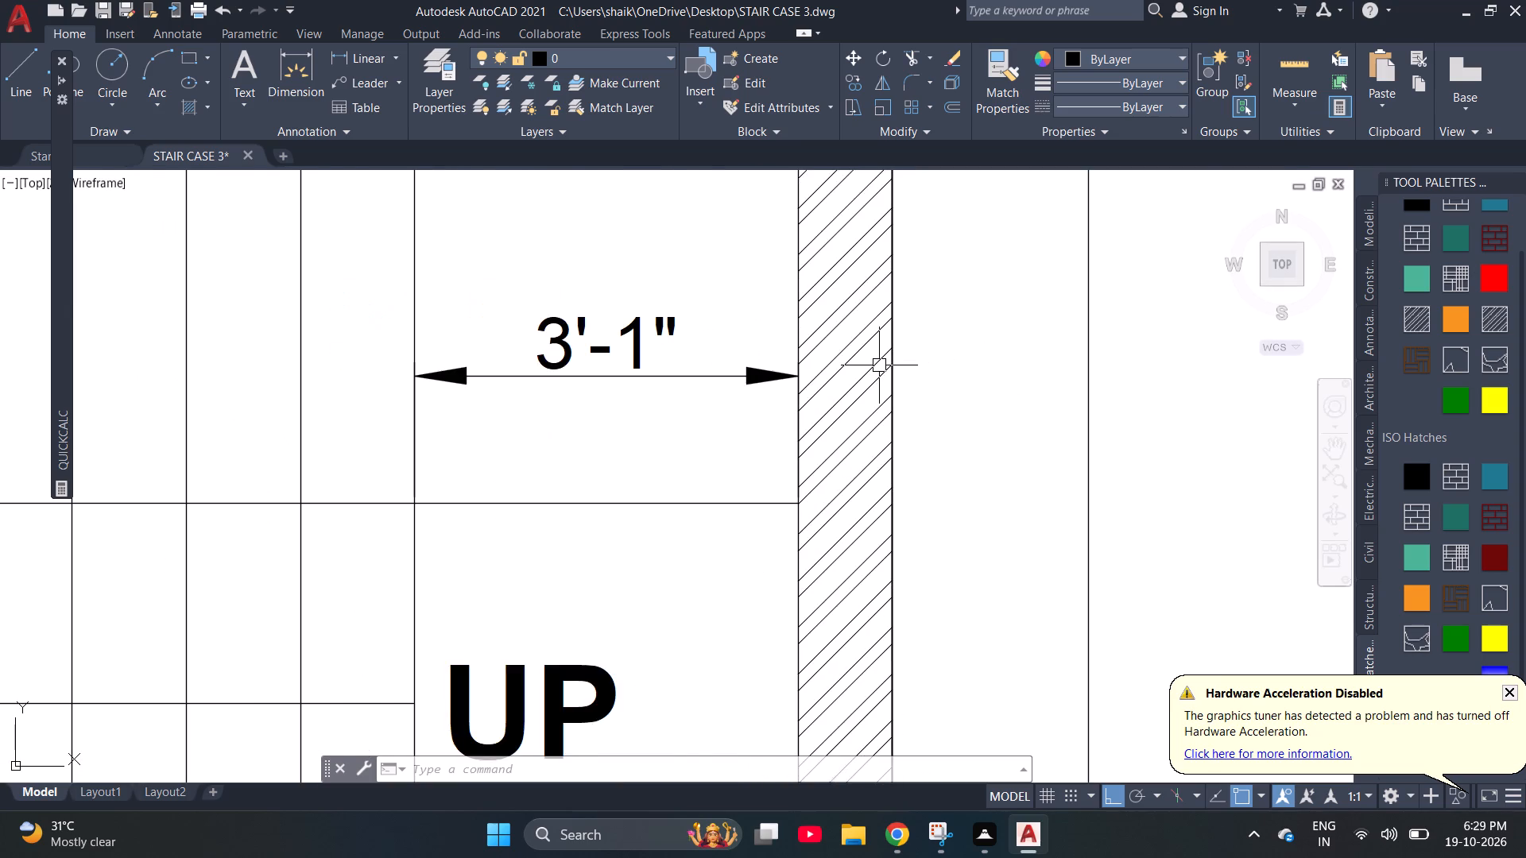
pyautogui.scroll(-1, 879, 365)
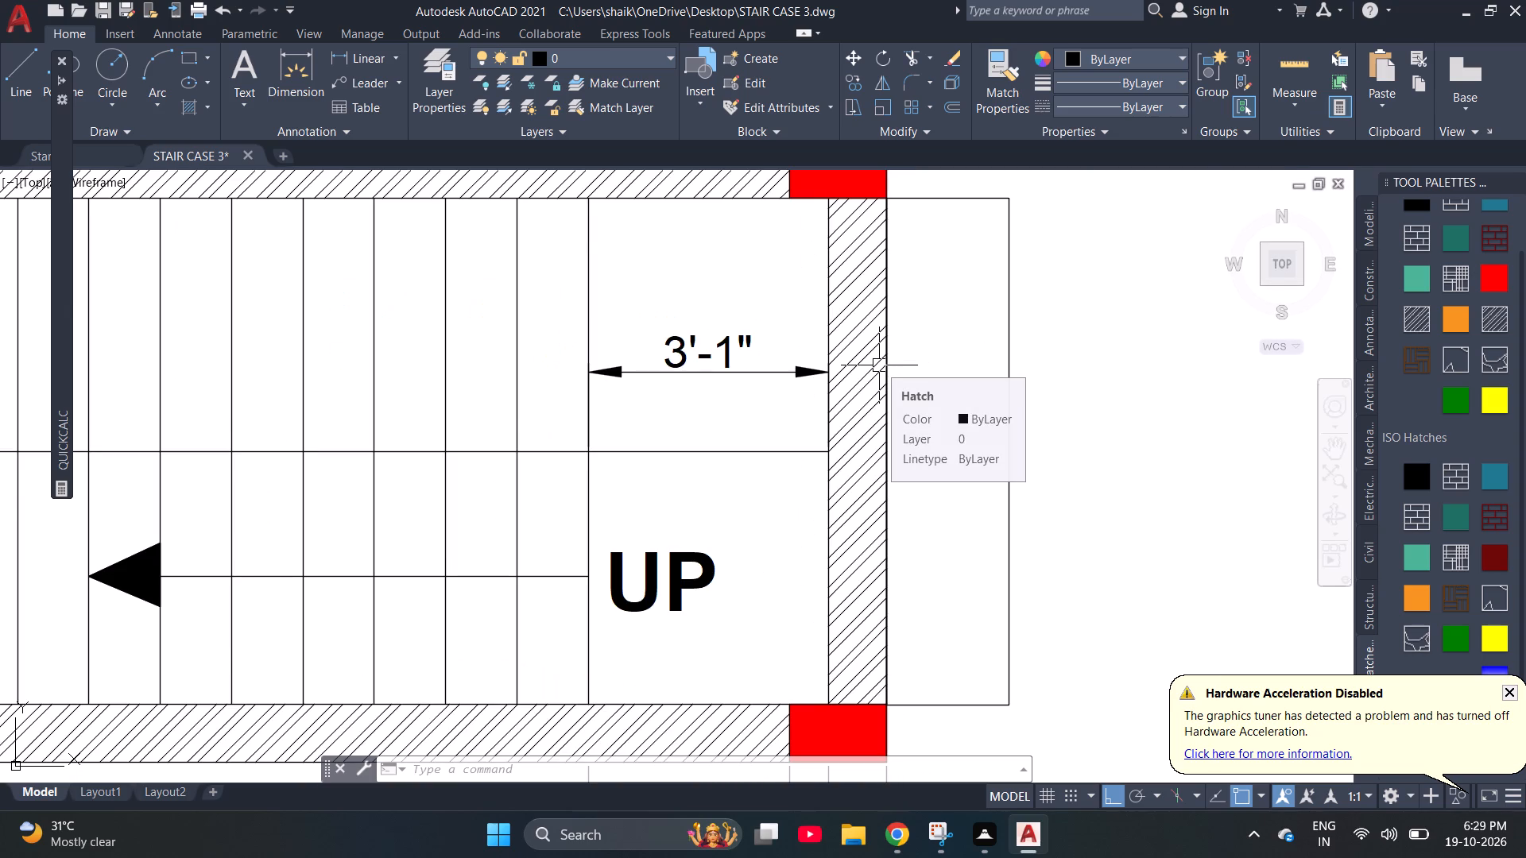
pyautogui.scroll(-1, 879, 365)
pyautogui.scroll(-1, 1009, 422)
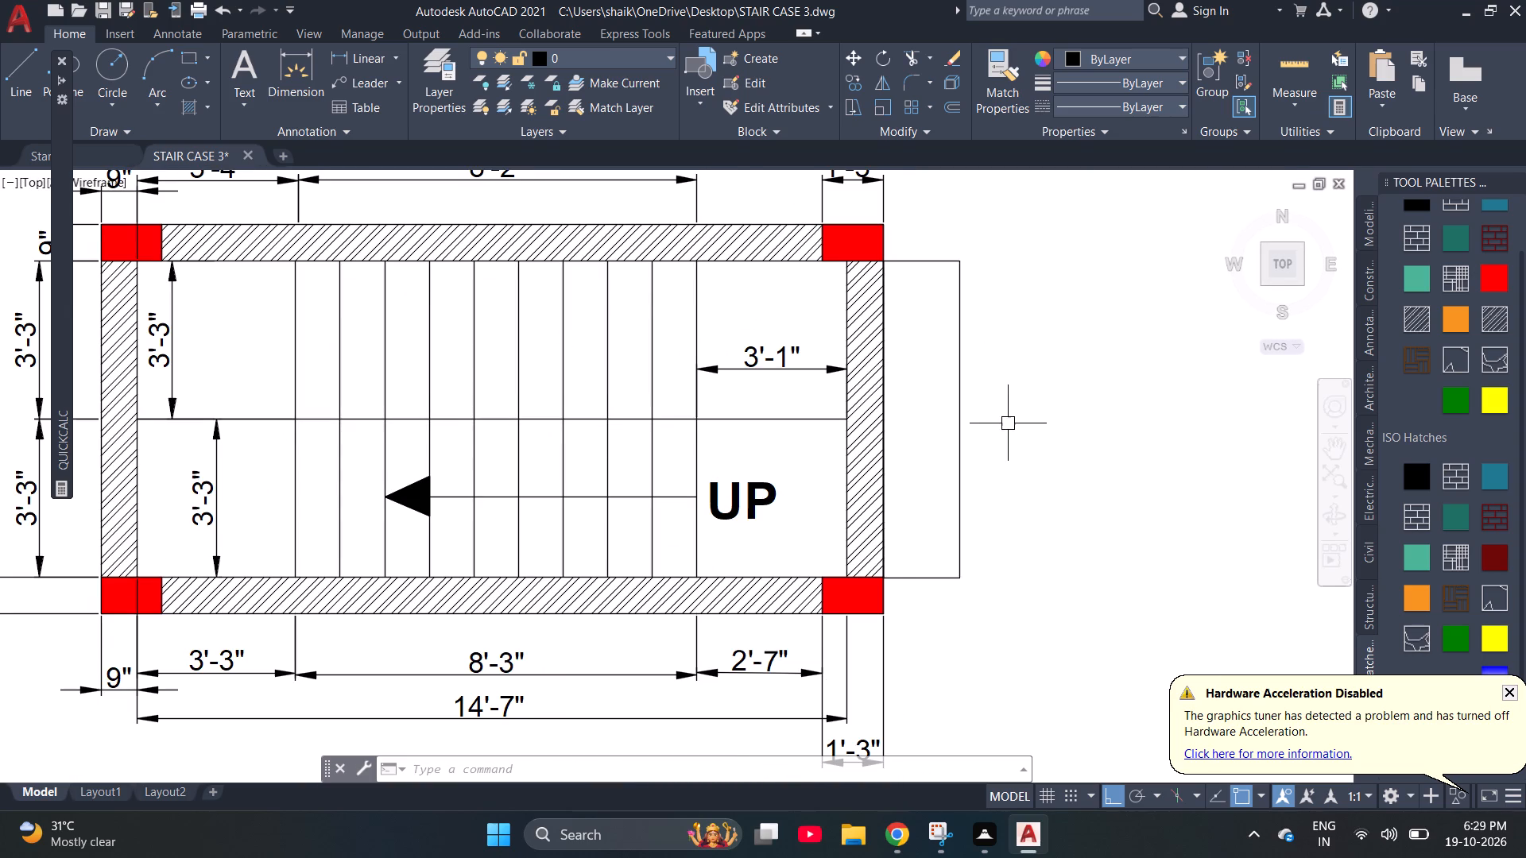
pyautogui.scroll(2, 353, 553)
pyautogui.scroll(2, 661, 375)
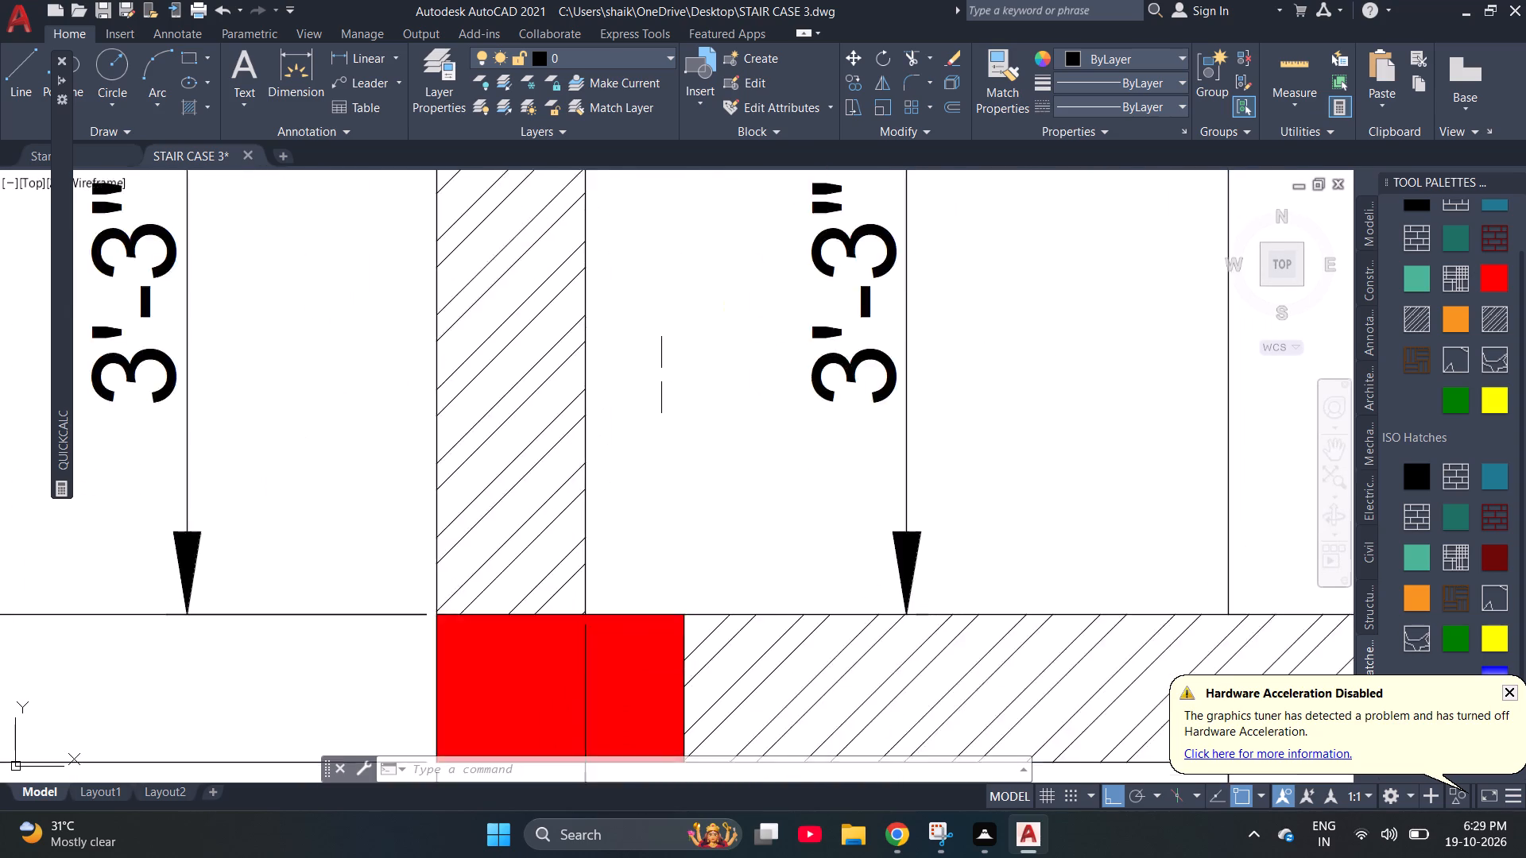
# Examine the plan's lower-left red corner column, the adjoining hatched walls and the 9", 3'-3", 8'-3" and 14'-7" dimensions.
pyautogui.scroll(1, 661, 375)
pyautogui.scroll(-3, 370, 419)
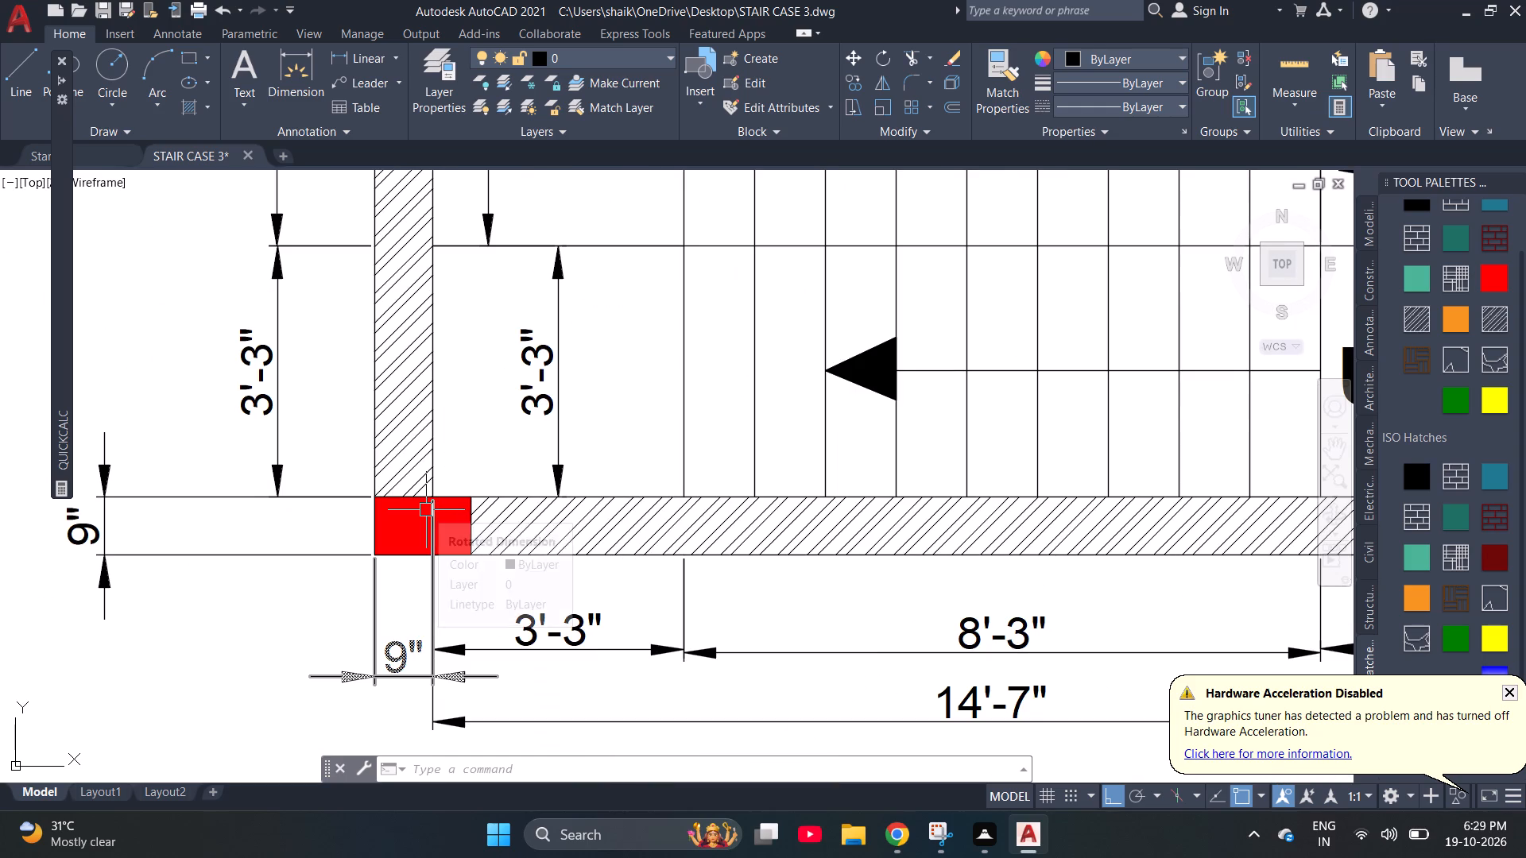
pyautogui.scroll(-1, 497, 503)
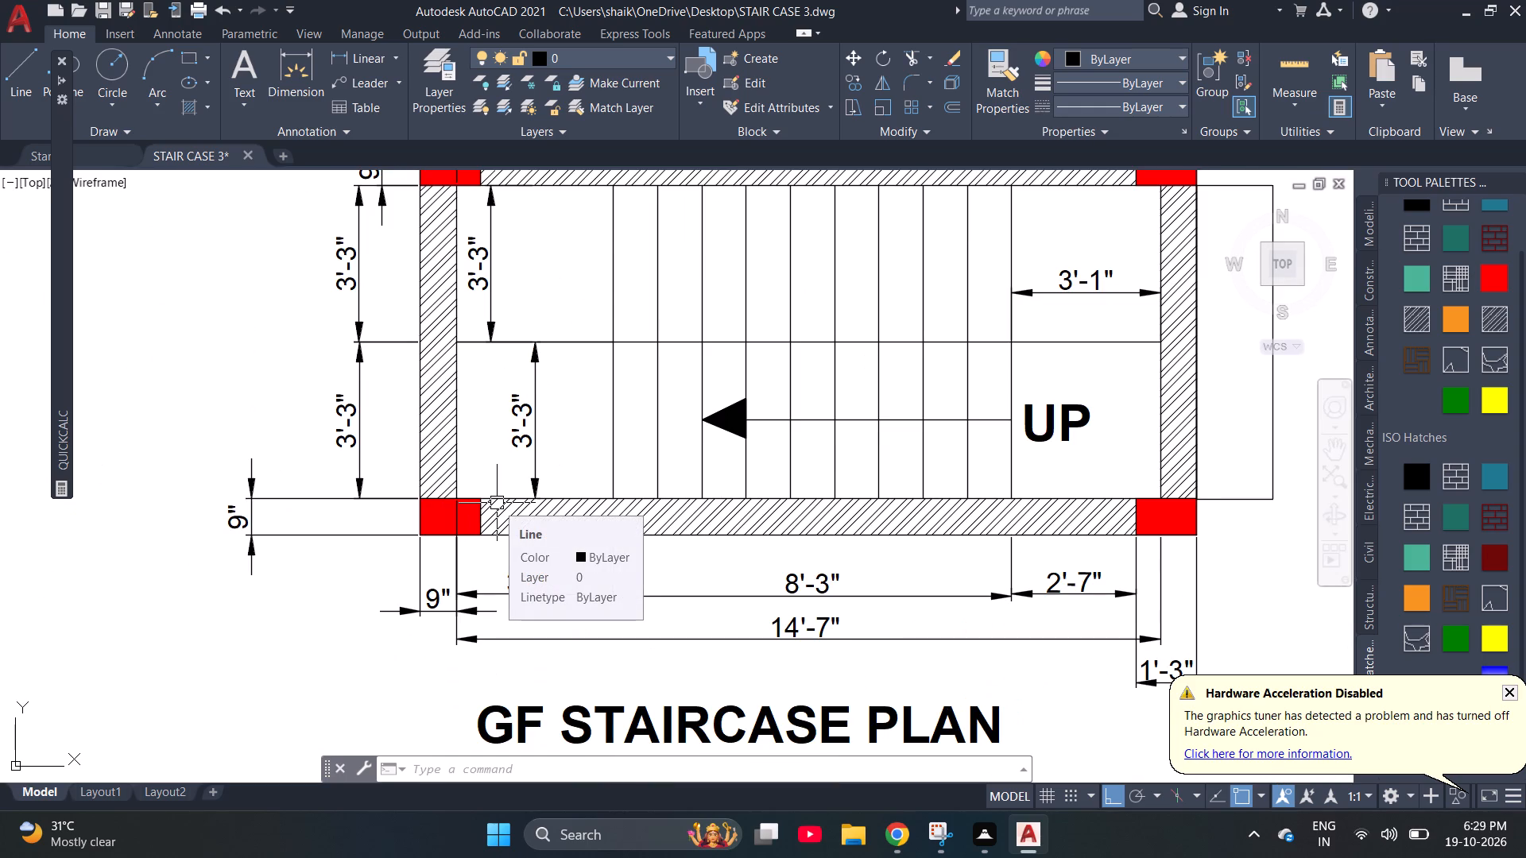
pyautogui.scroll(-1, 831, 450)
pyautogui.scroll(3, 548, 498)
pyautogui.scroll(-1, 169, 450)
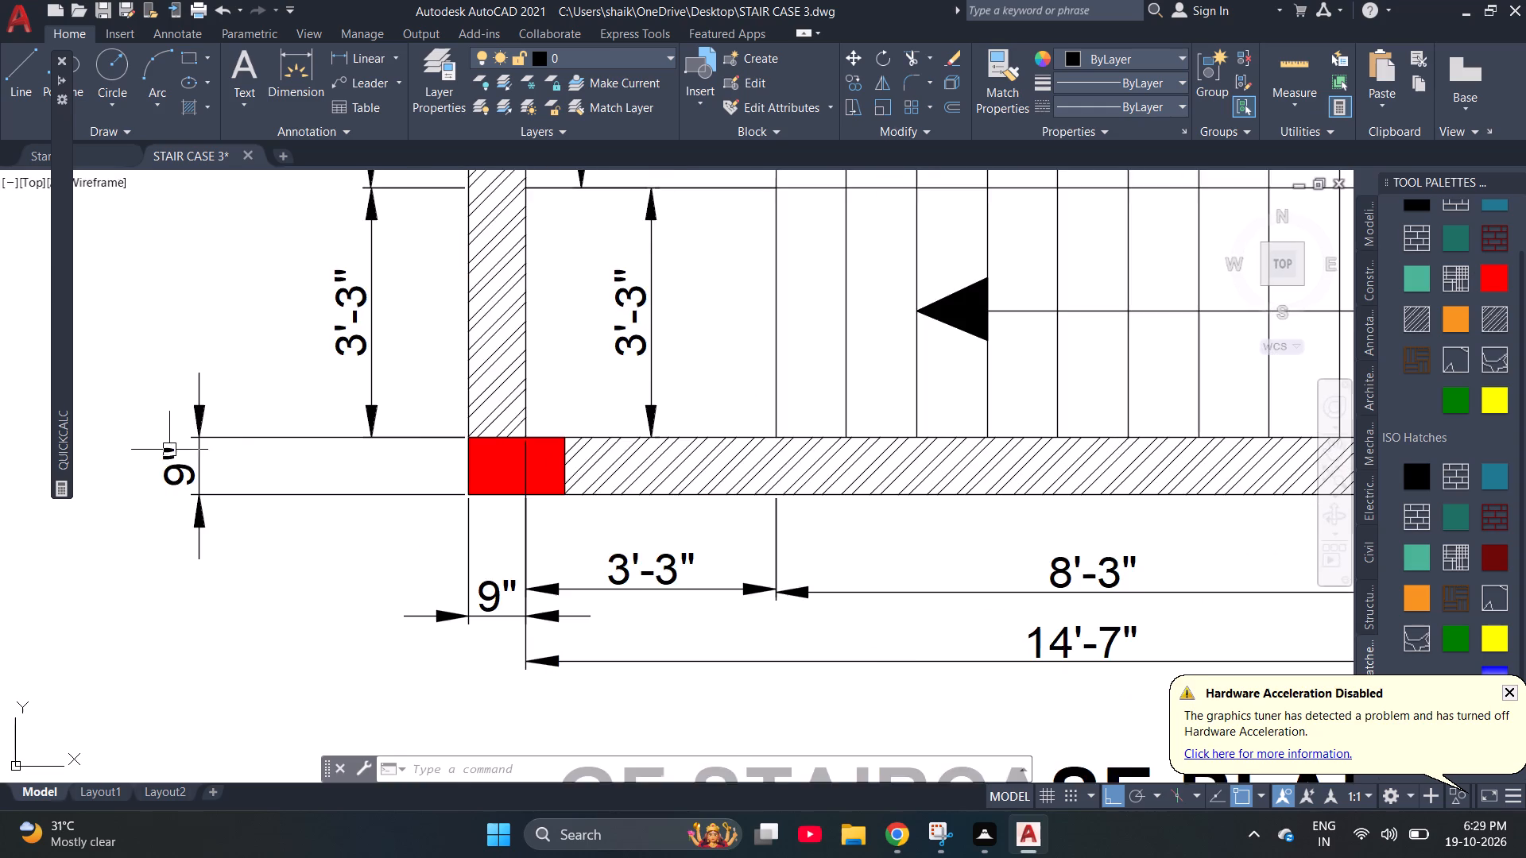
pyautogui.scroll(-1, 860, 427)
pyautogui.scroll(-1, 366, 451)
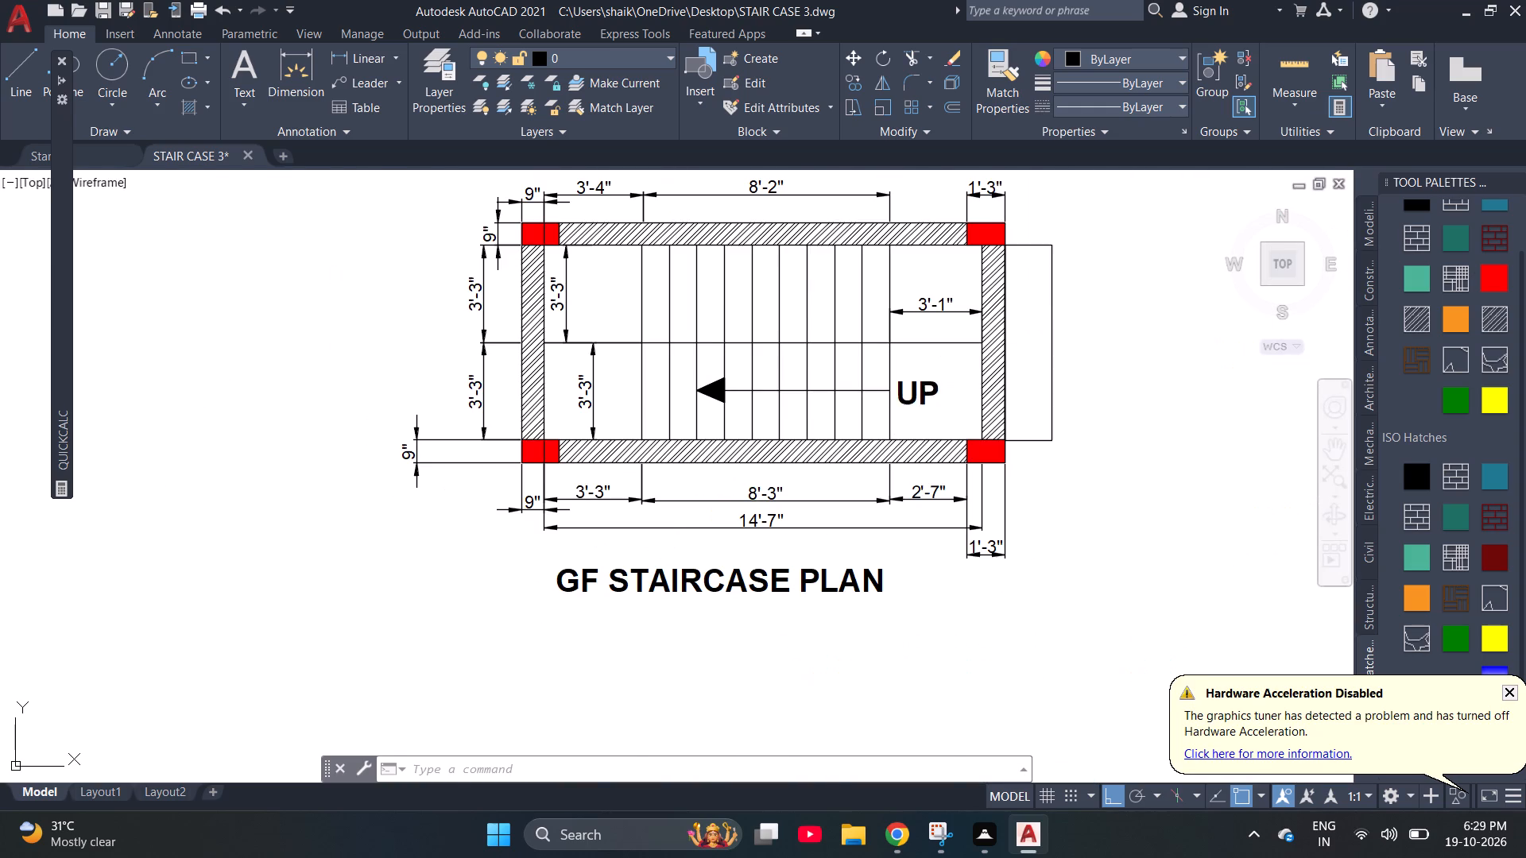
# Inspect the diagonal hatch and edge lines of the plan's right wall beside the 3'-1" landing dimension.
pyautogui.scroll(2, 1038, 285)
pyautogui.click(892, 315)
pyautogui.click(924, 305)
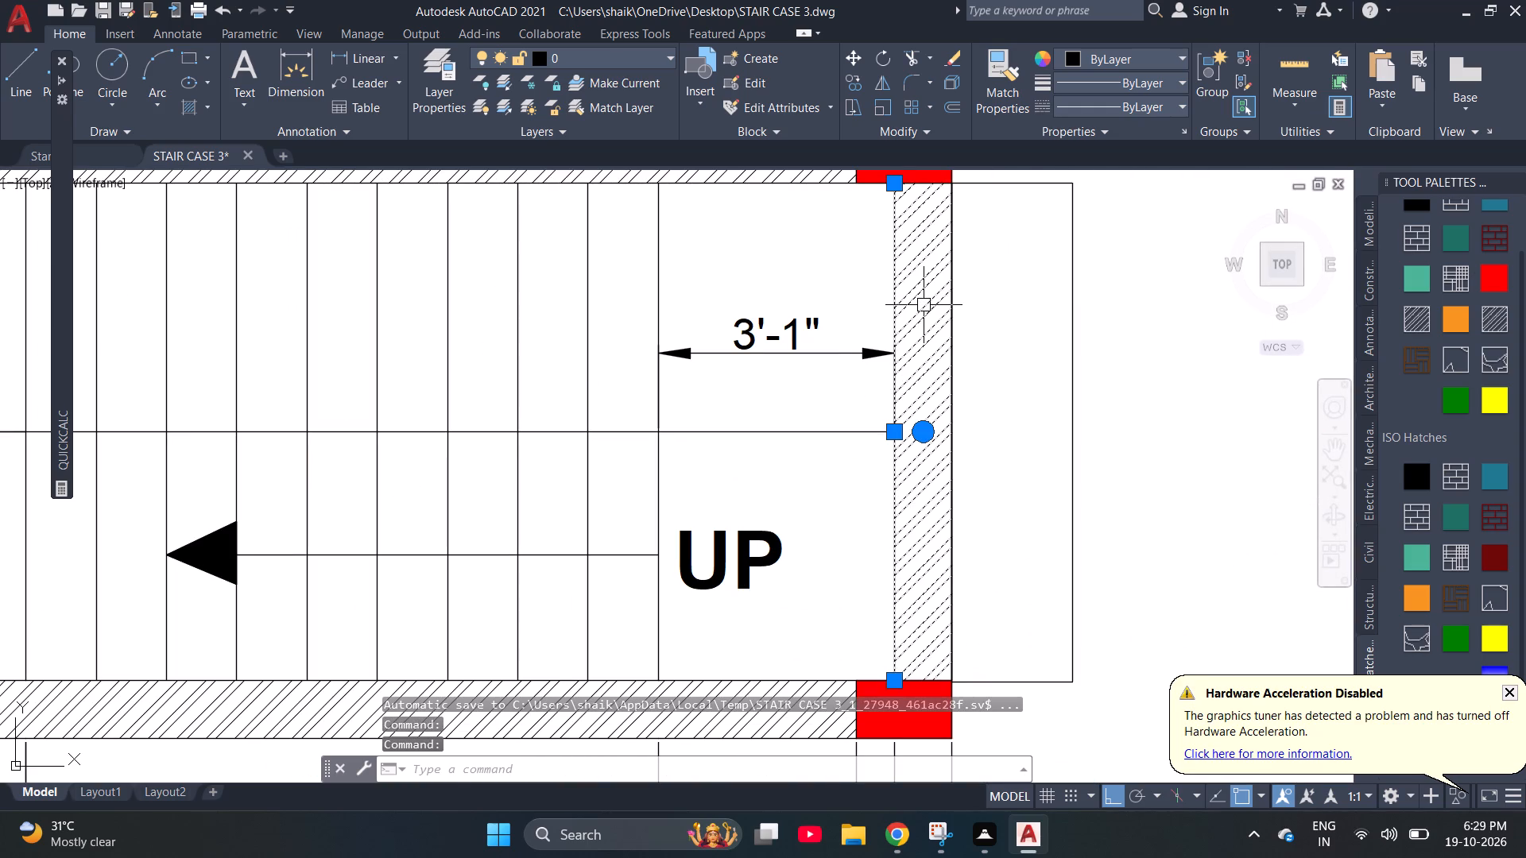
pyautogui.press('Escape')
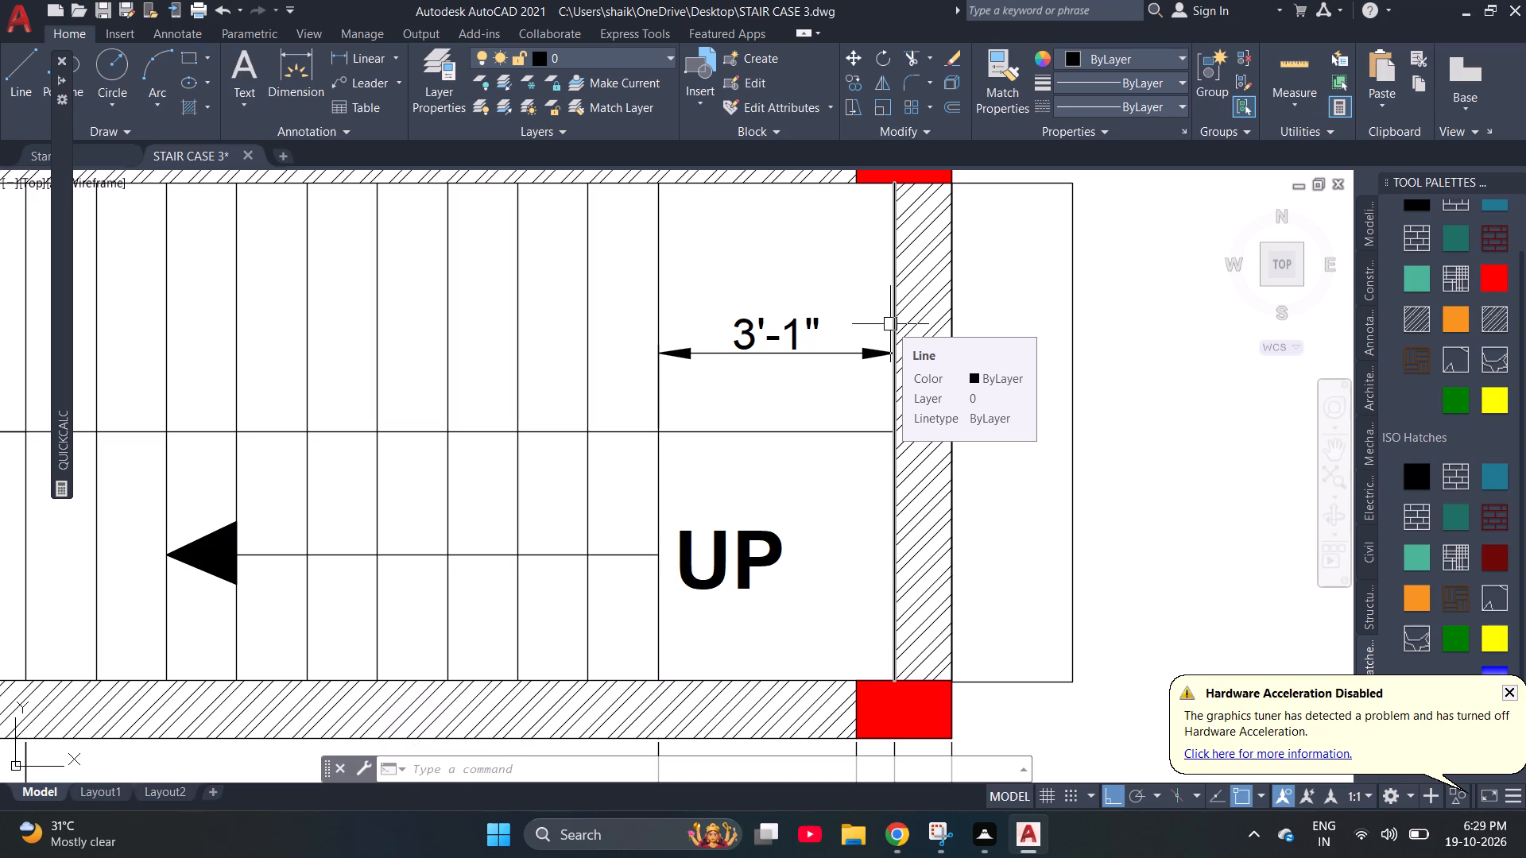
pyautogui.press('Escape')
pyautogui.scroll(-1, 849, 334)
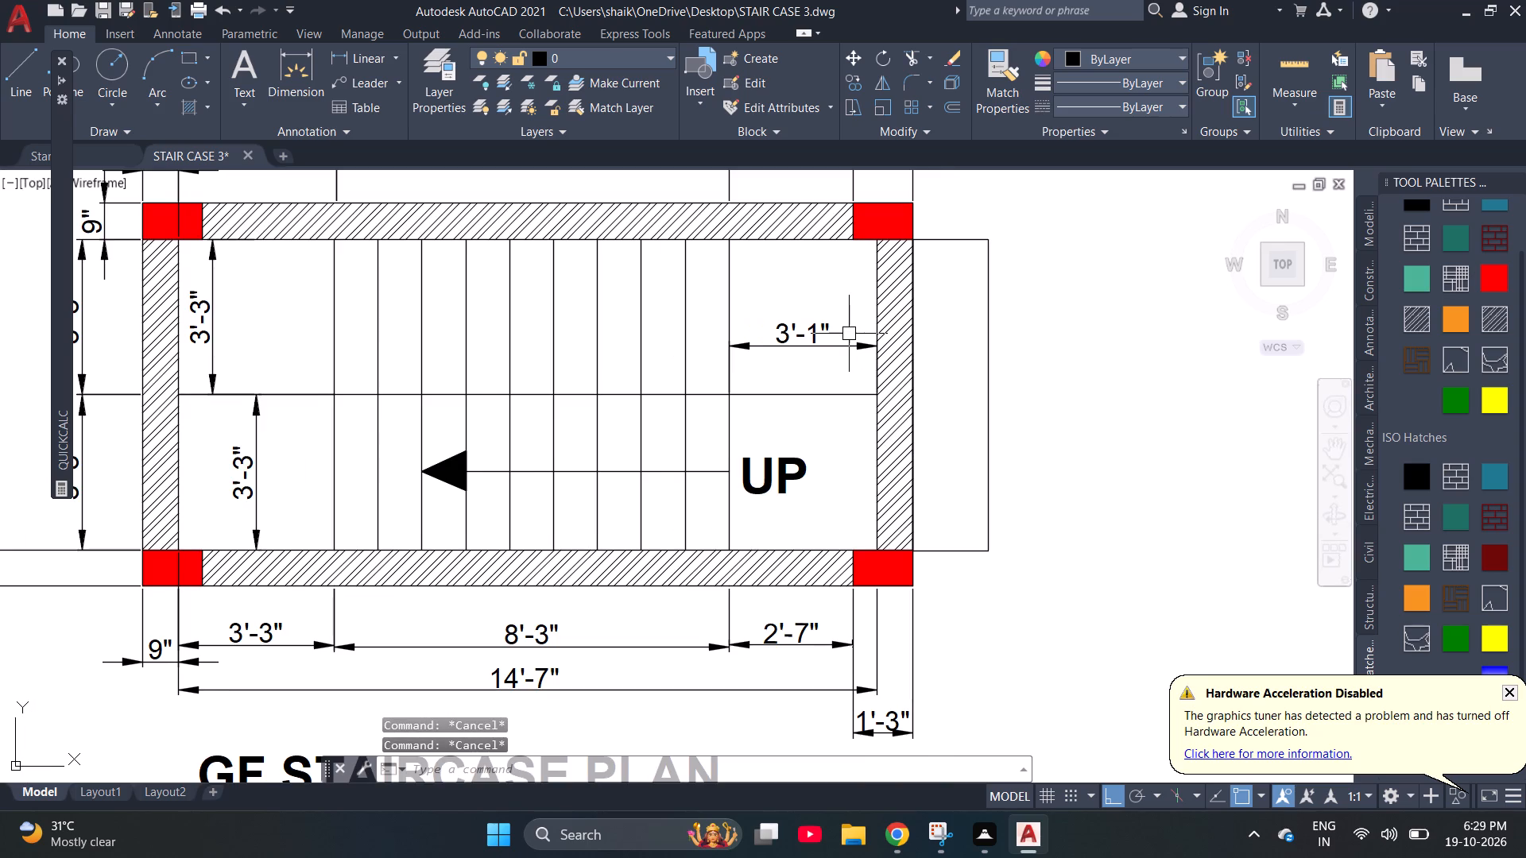
pyautogui.scroll(-1, 849, 334)
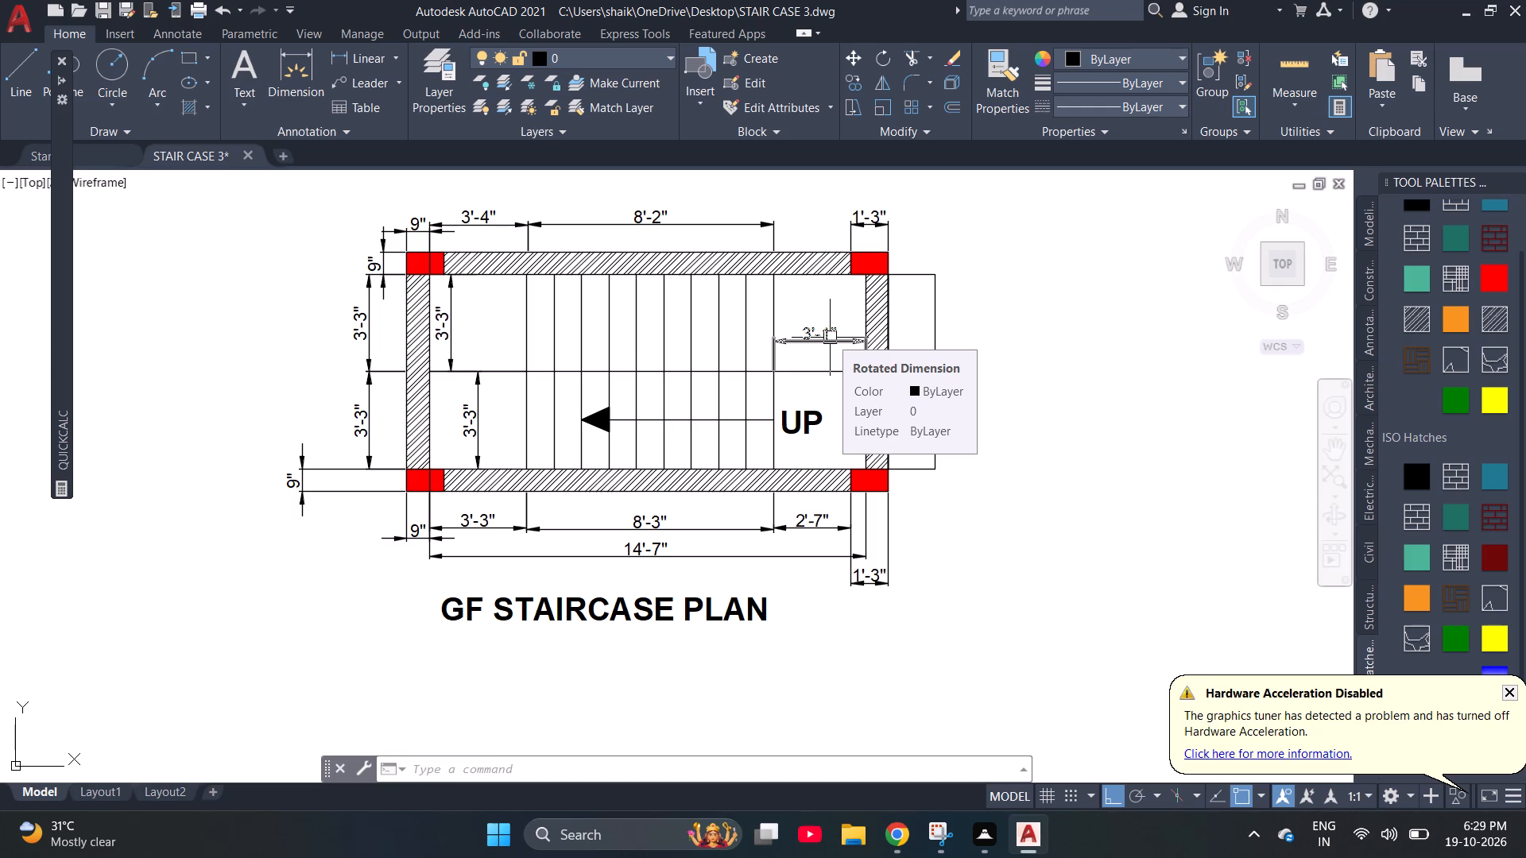
pyautogui.scroll(3, 873, 314)
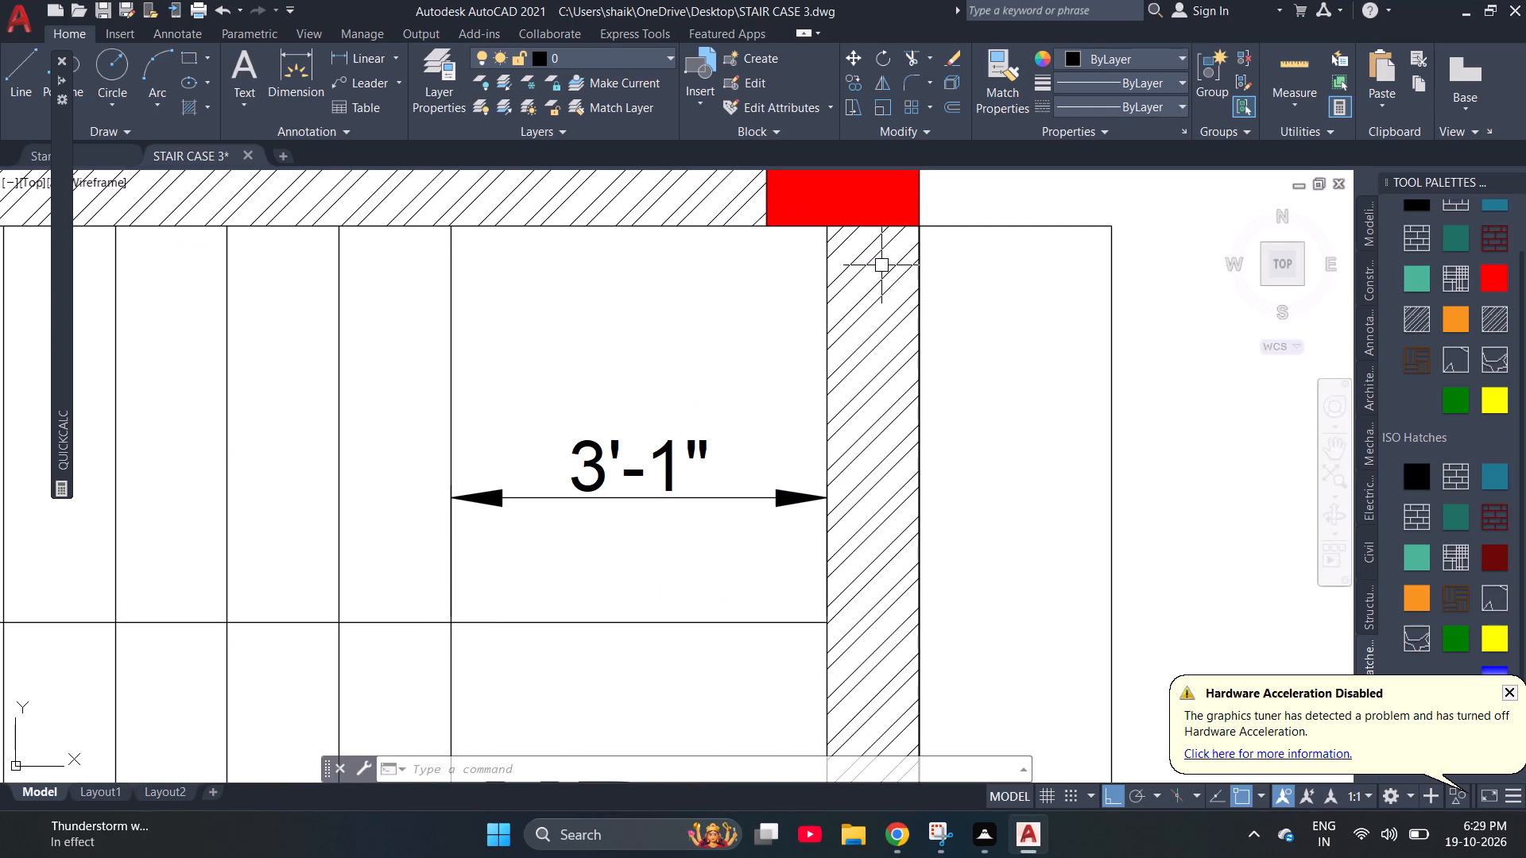
pyautogui.scroll(2, 882, 245)
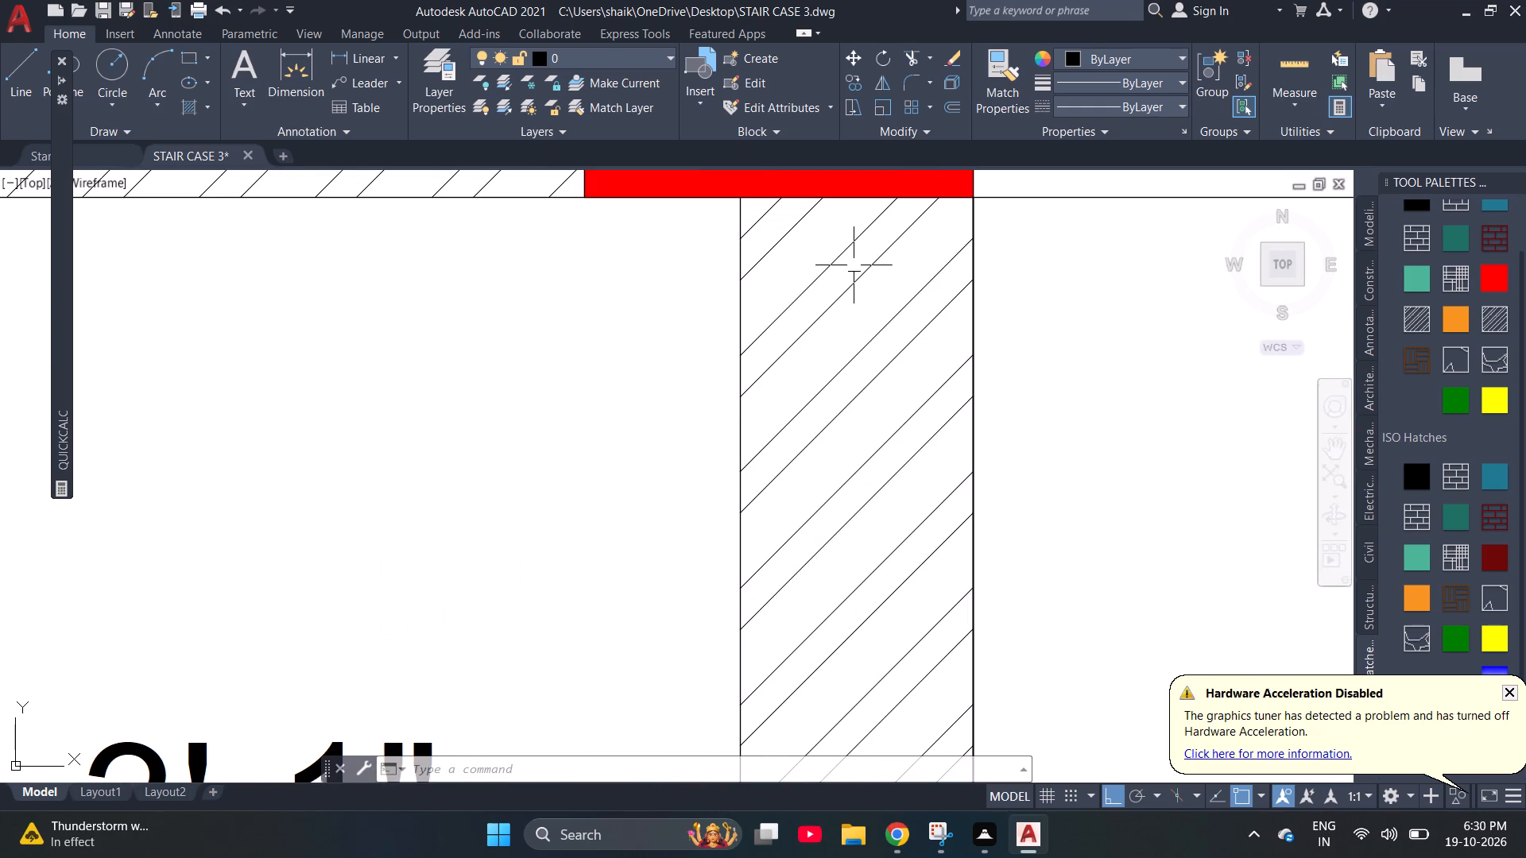
pyautogui.click(842, 254)
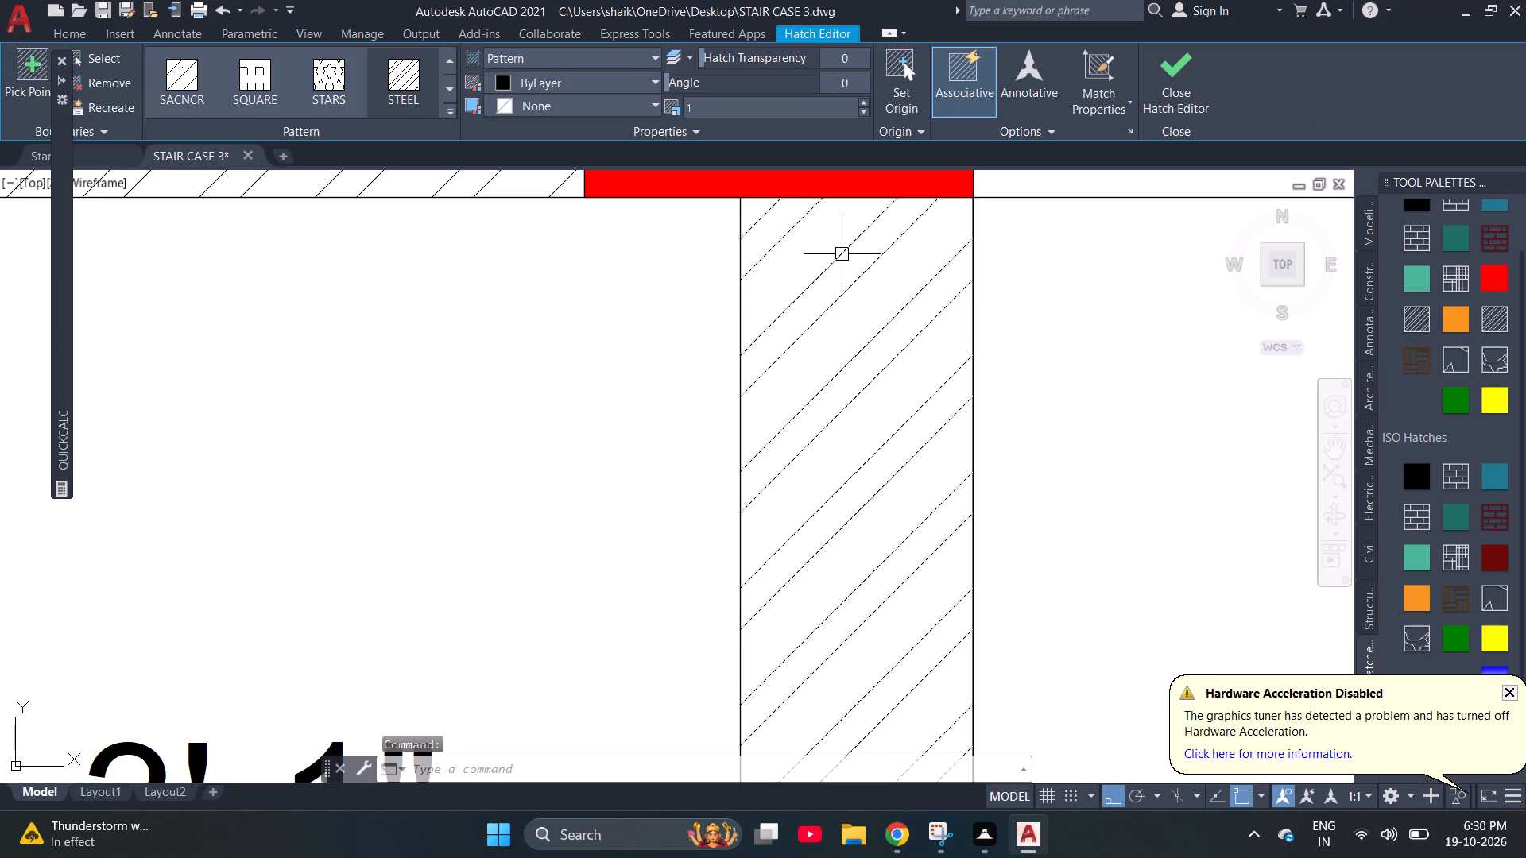
pyautogui.press('Escape')
pyautogui.scroll(-1, 518, 466)
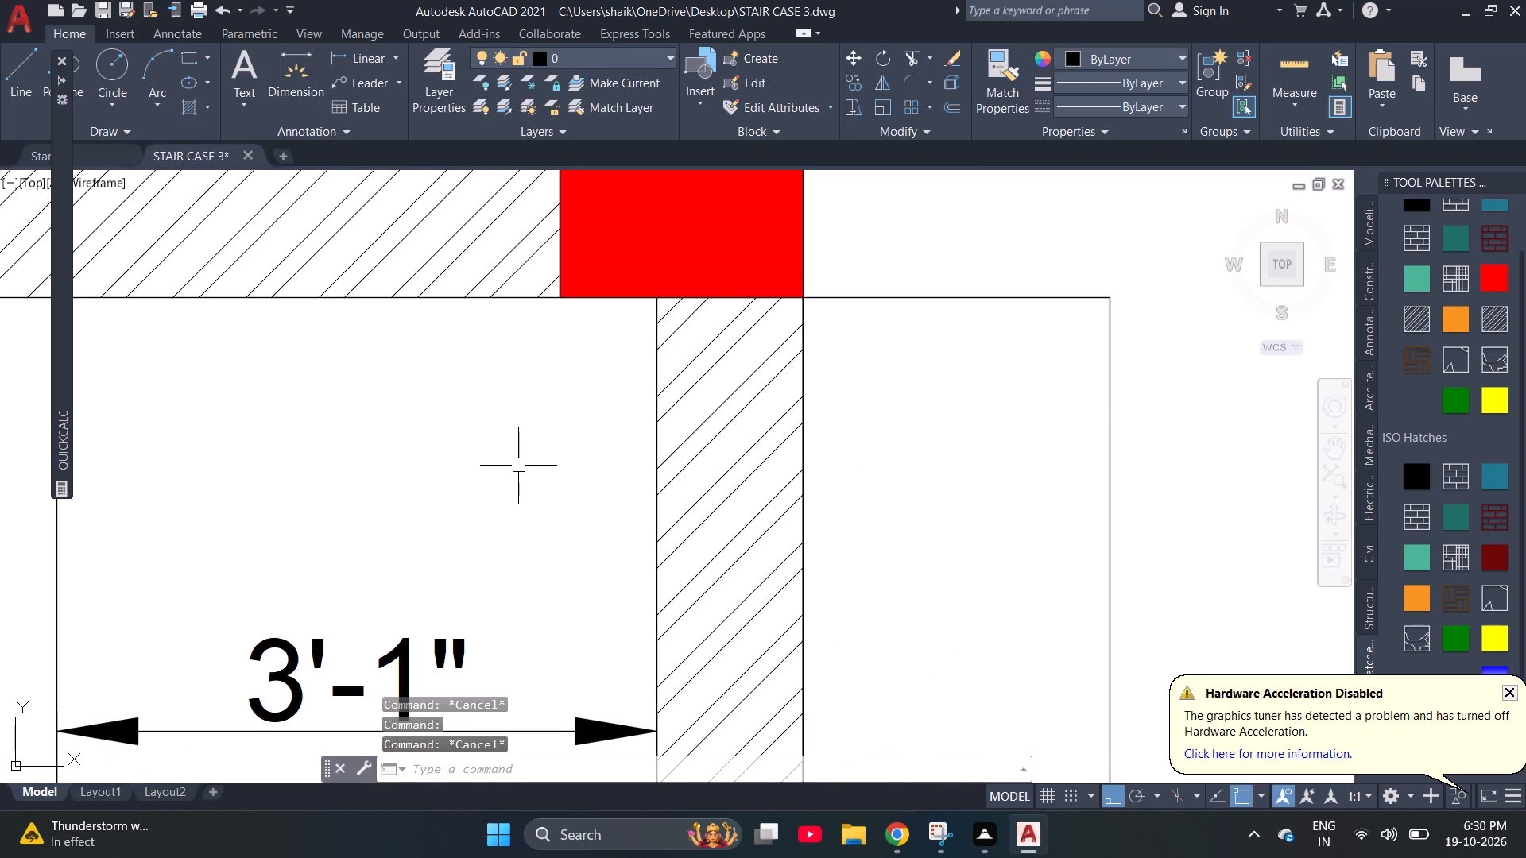
pyautogui.scroll(-1, 1069, 454)
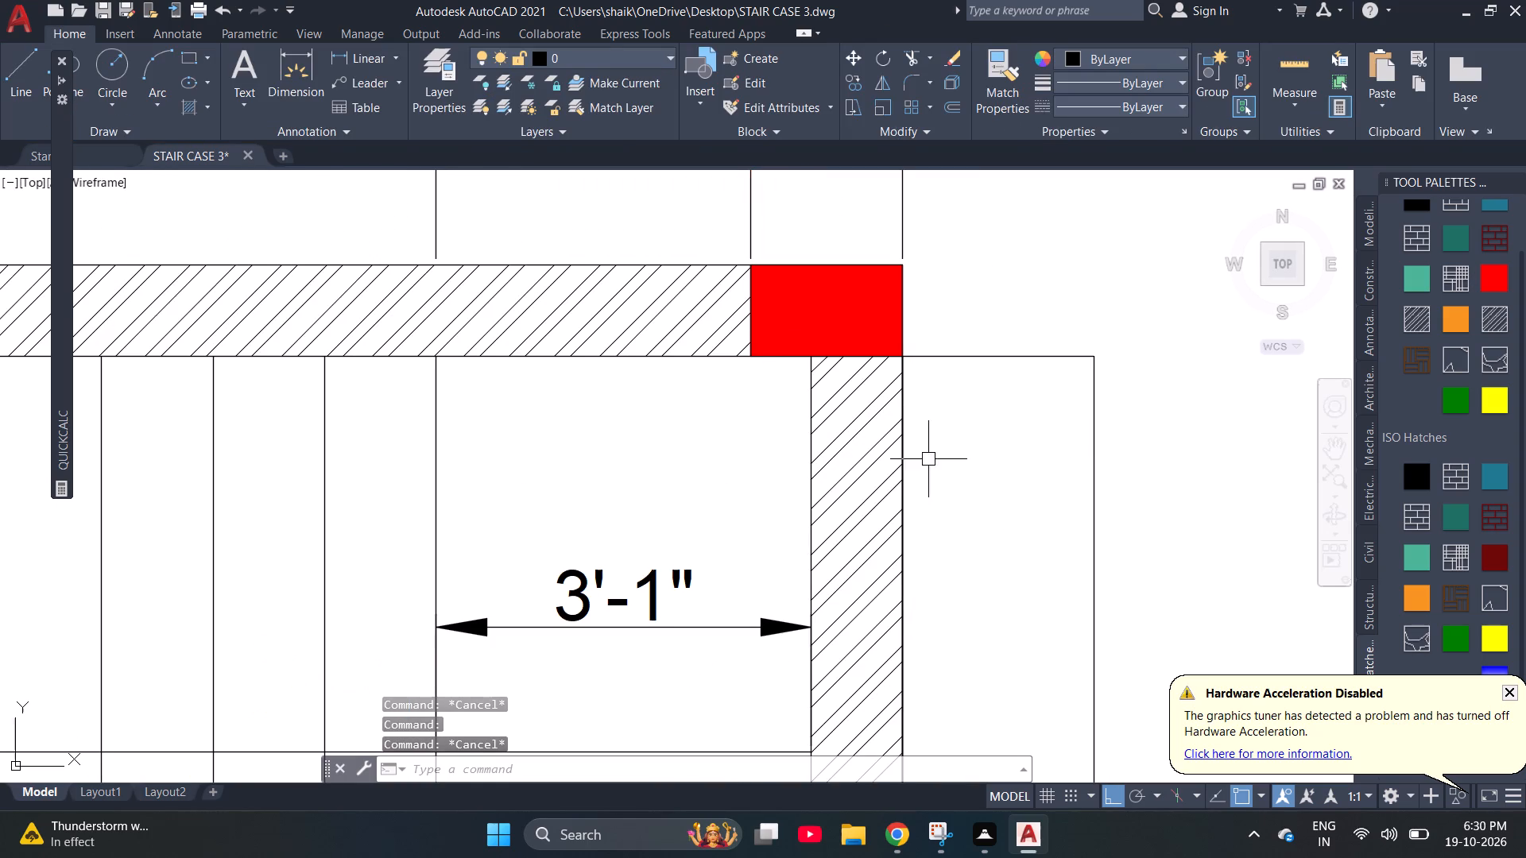
pyautogui.scroll(-1, 1036, 415)
pyautogui.scroll(-1, 479, 347)
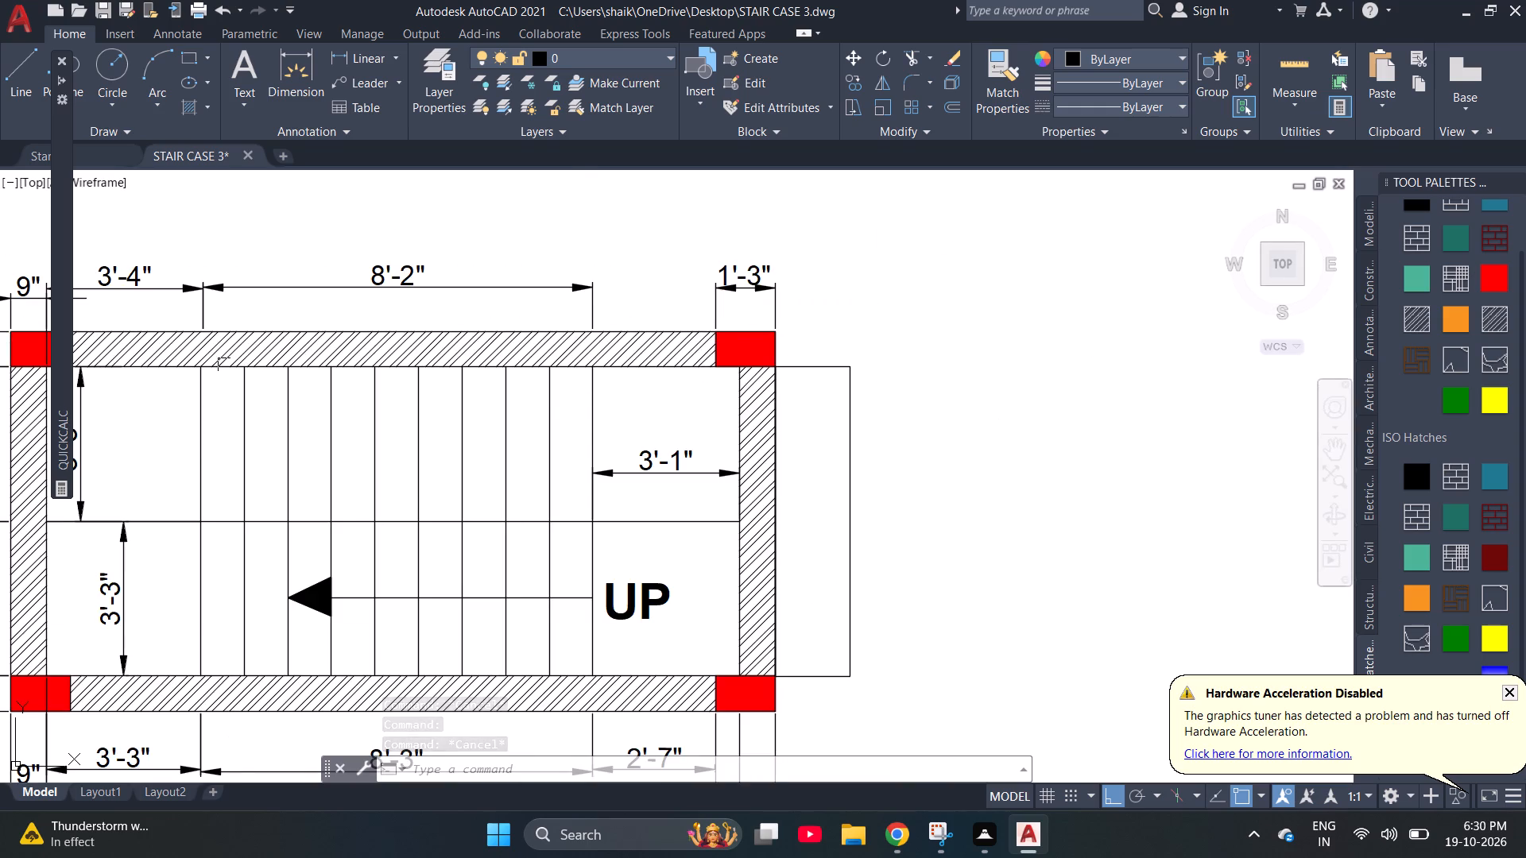
# Inspect the hatches of the plan's top, left, right and bottom walls between the red corner columns.
pyautogui.scroll(-1, 327, 357)
pyautogui.scroll(2, 87, 343)
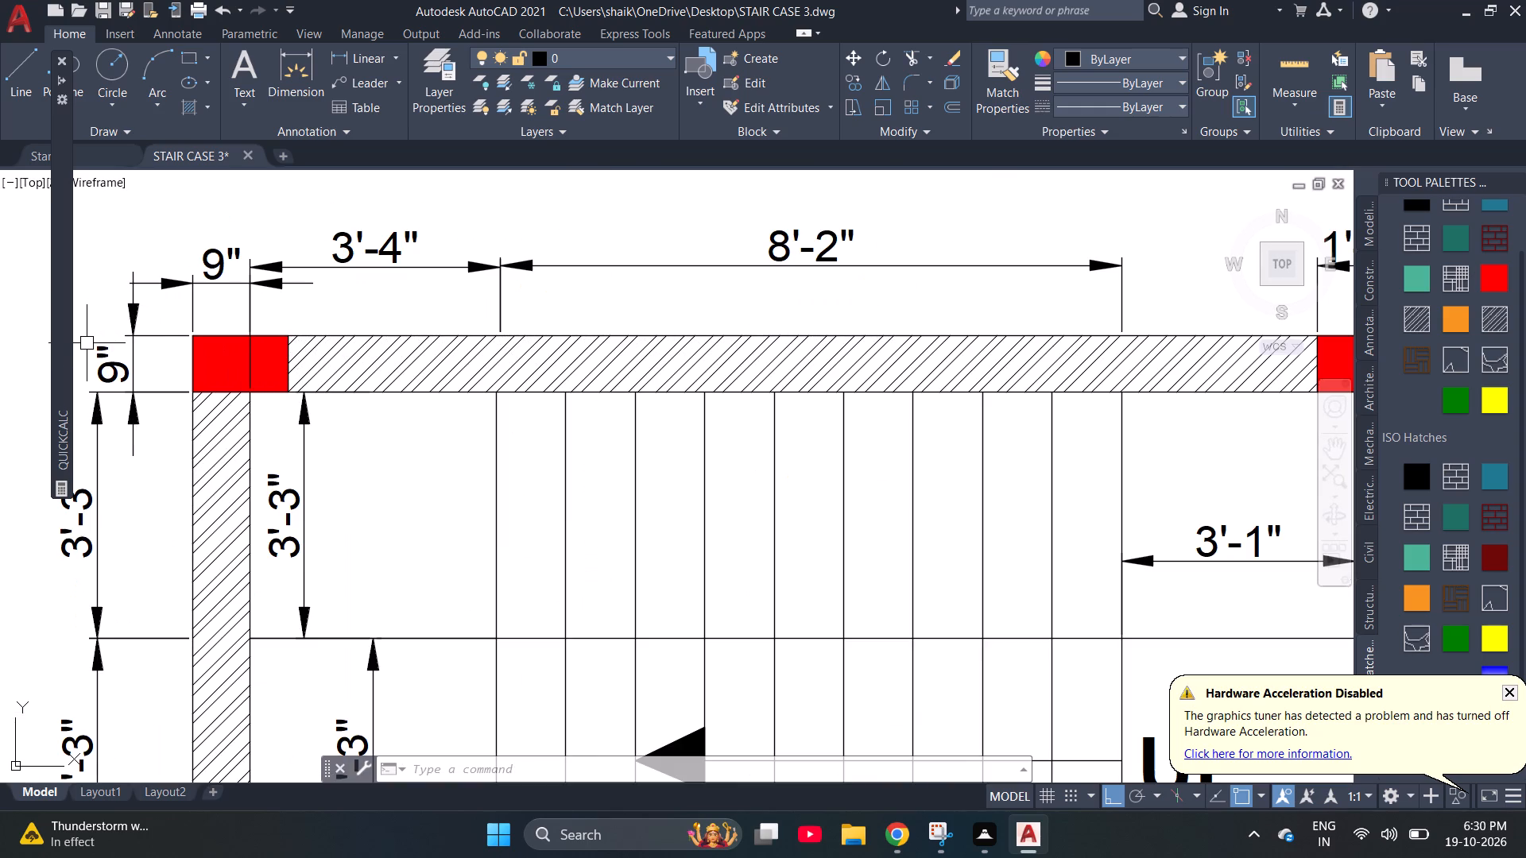
pyautogui.click(553, 362)
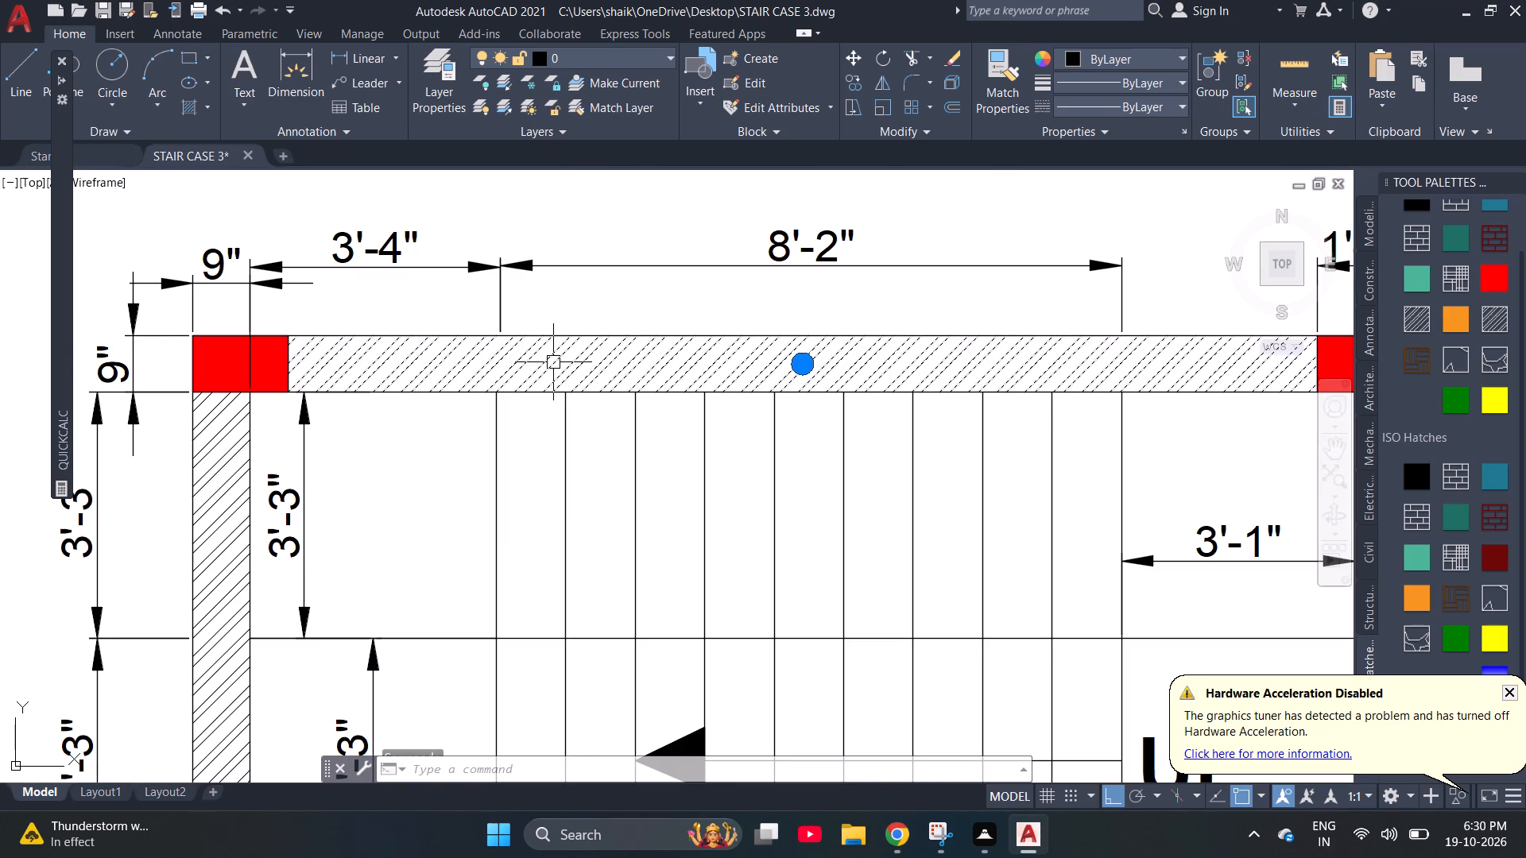
pyautogui.click(227, 485)
pyautogui.press('Escape')
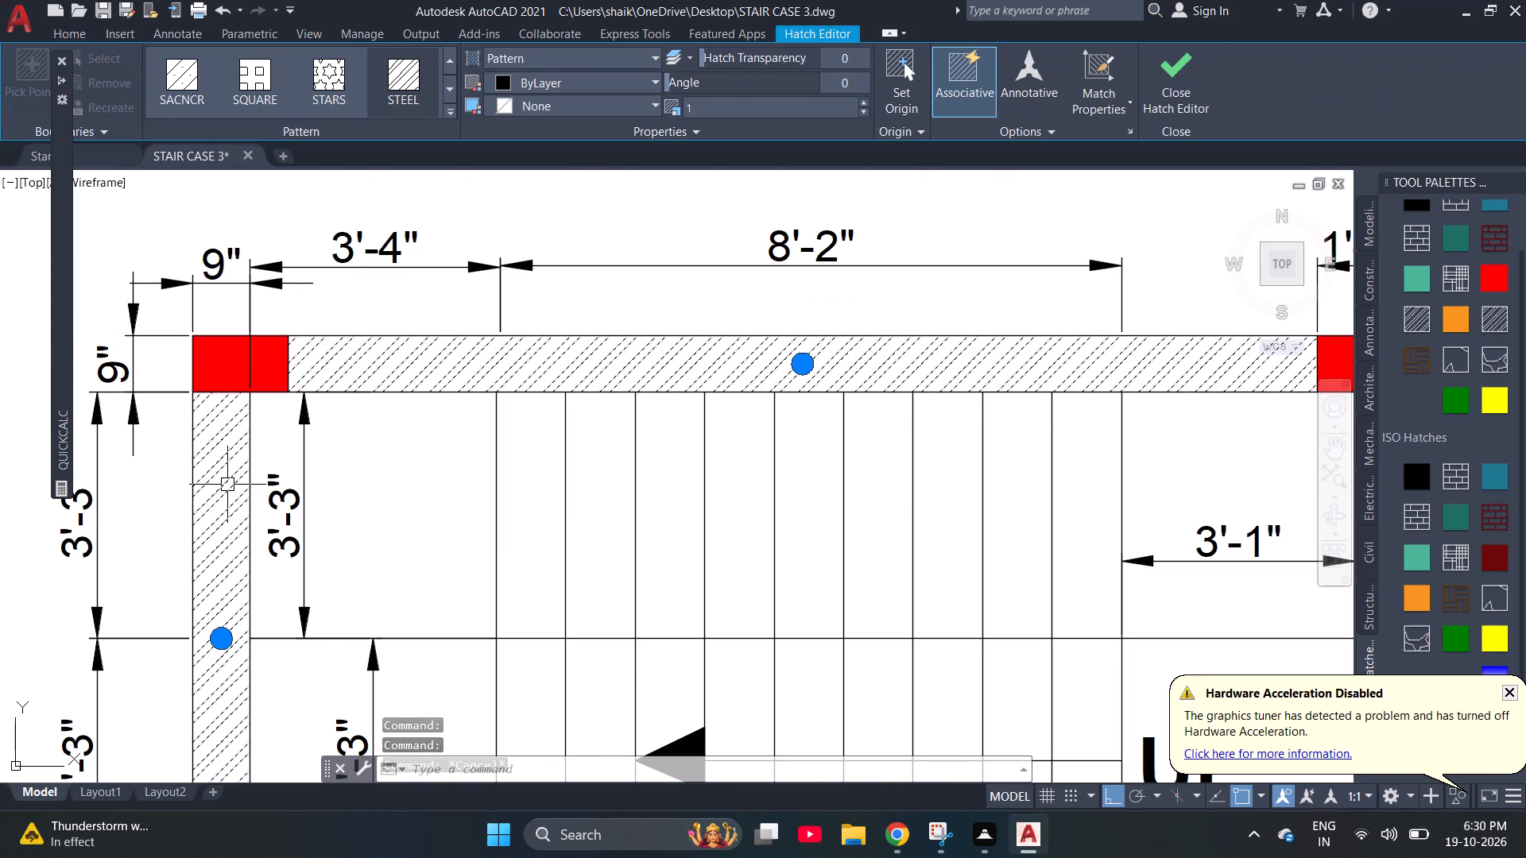
pyautogui.scroll(-2, 299, 459)
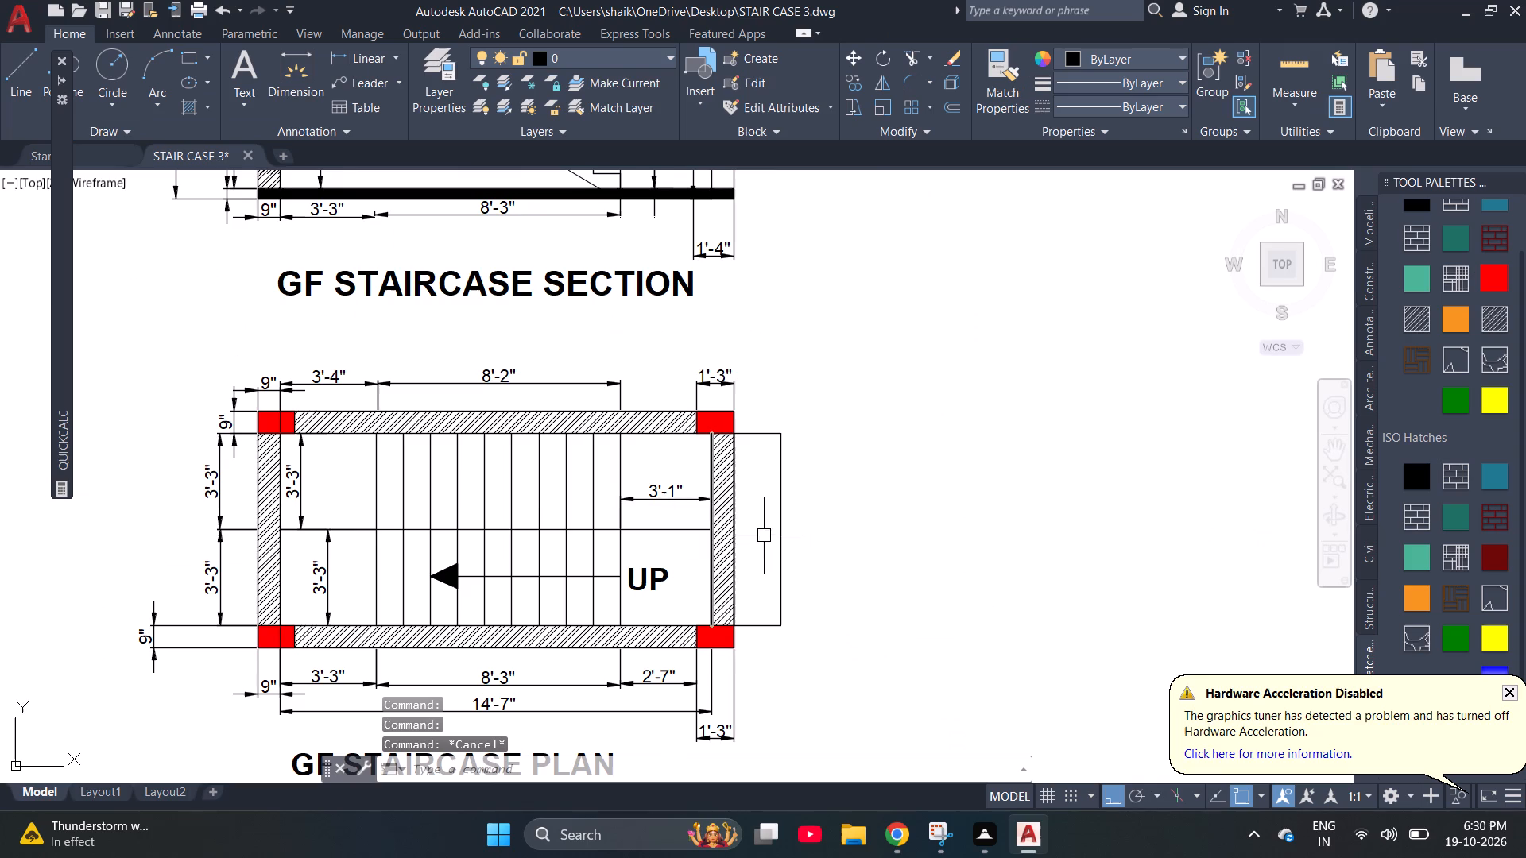
pyautogui.scroll(4, 736, 550)
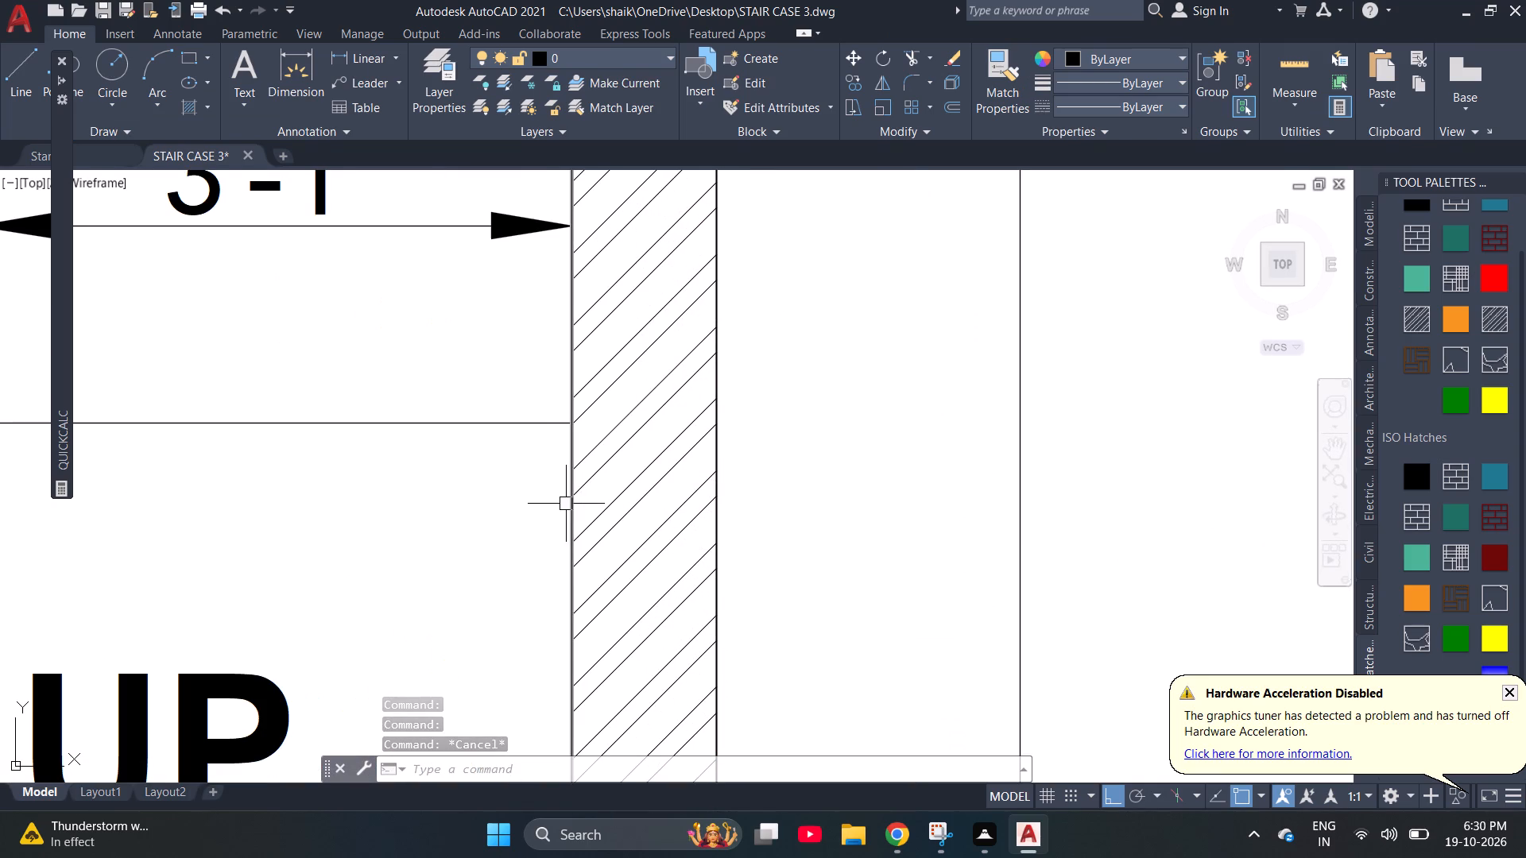
pyautogui.click(606, 485)
pyautogui.press('Escape')
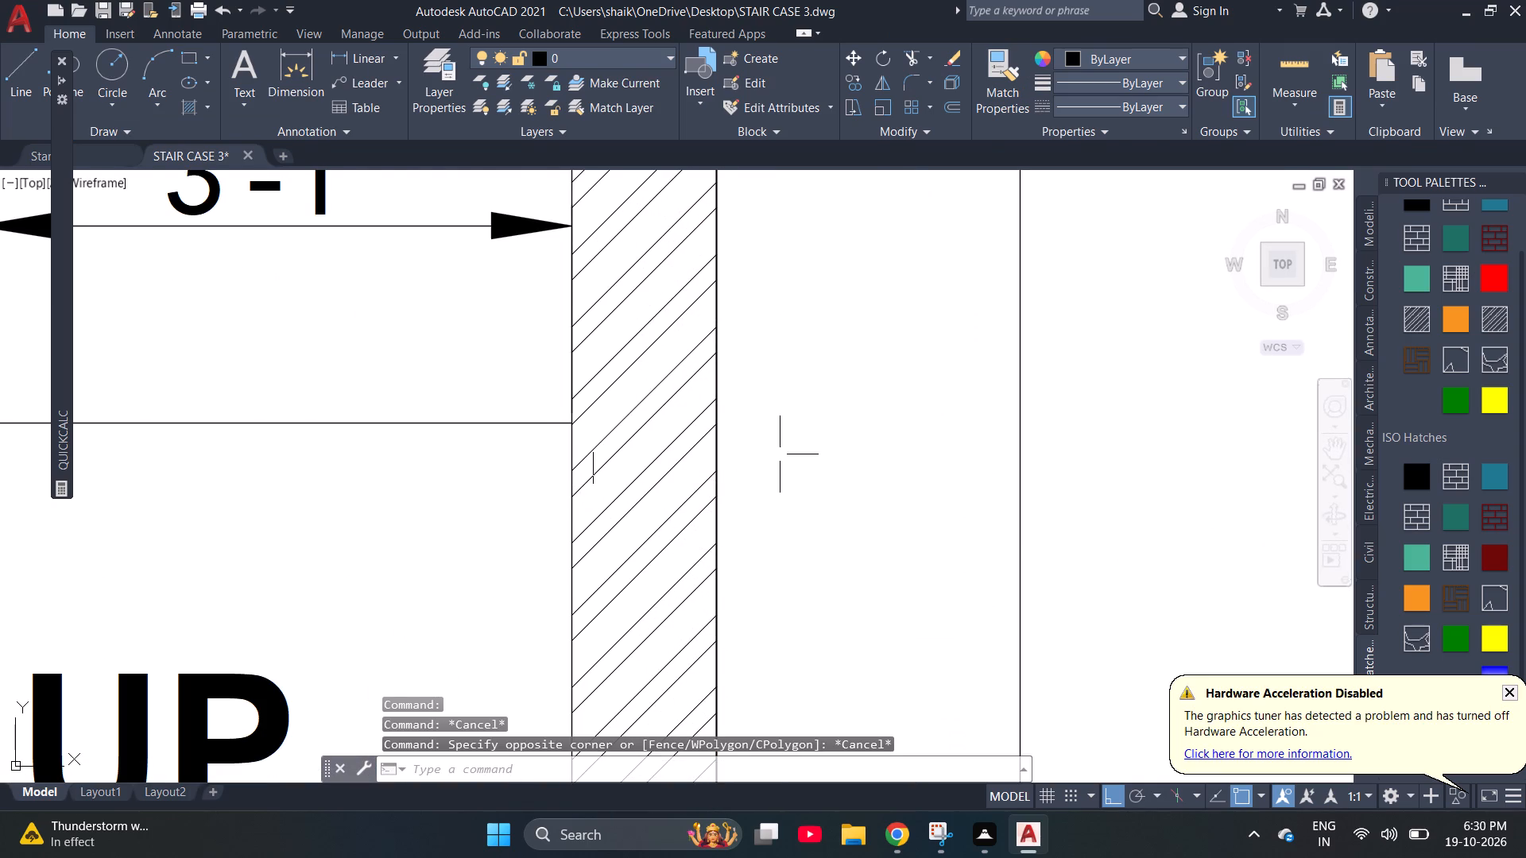
pyautogui.scroll(-3, 789, 451)
pyautogui.scroll(2, 524, 612)
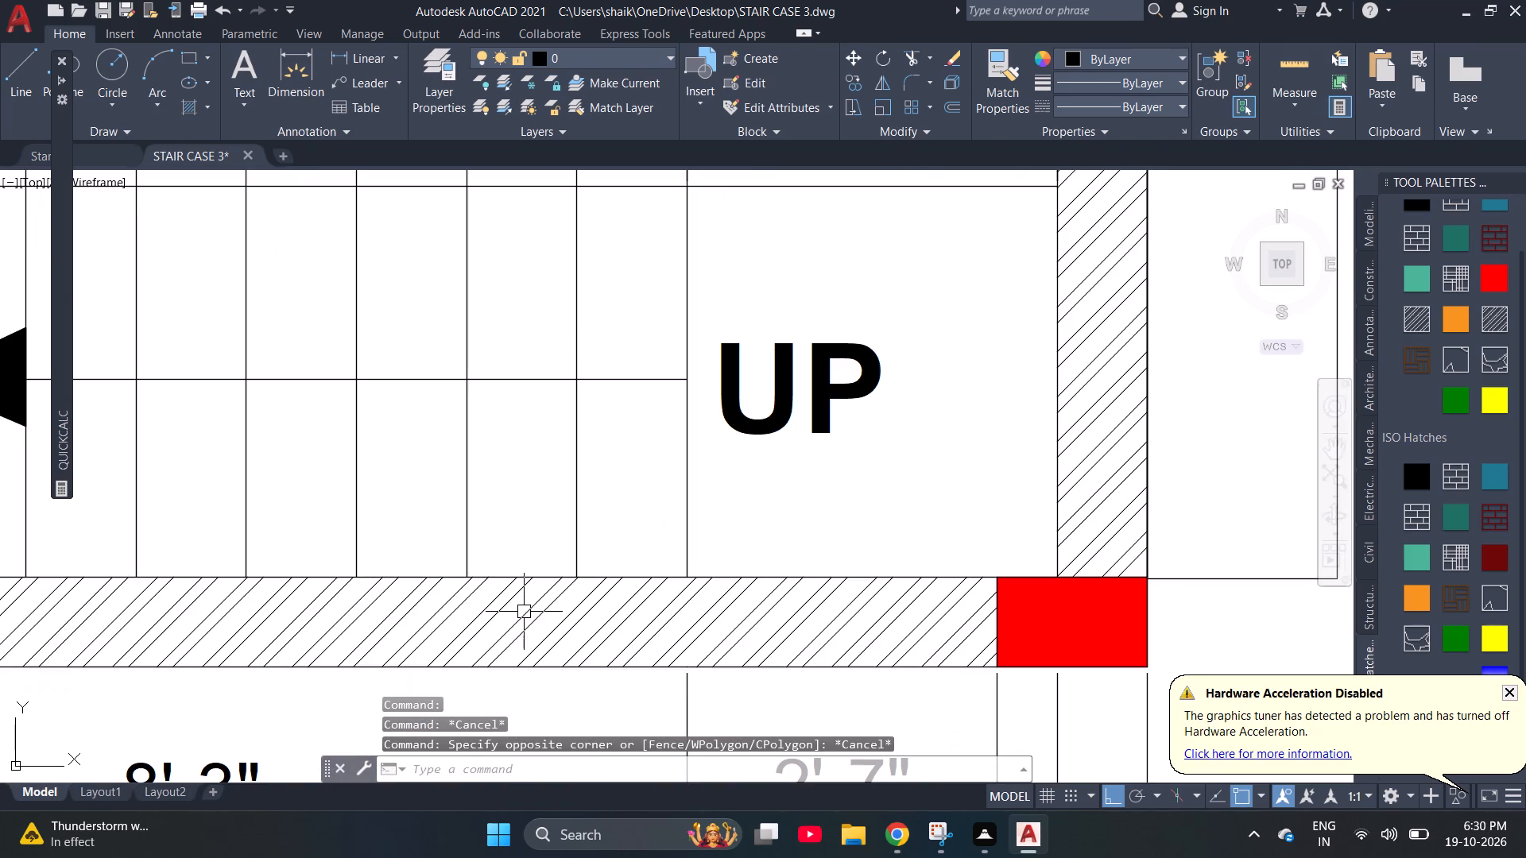
pyautogui.scroll(-1, 552, 601)
pyautogui.scroll(-1, 734, 563)
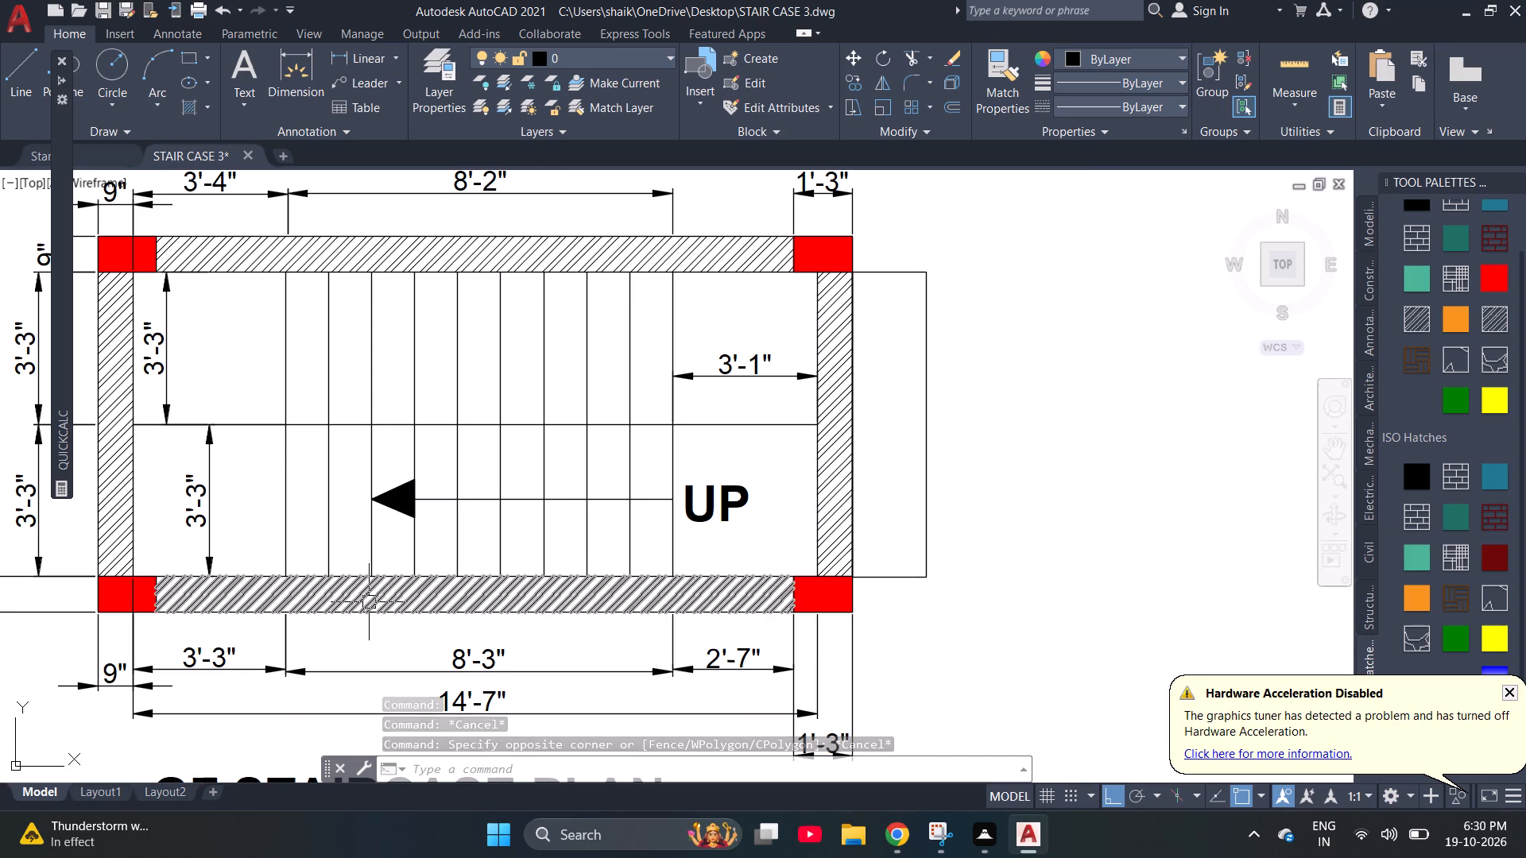
pyautogui.scroll(2, 369, 602)
pyautogui.scroll(-2, 625, 557)
pyautogui.scroll(-1, 529, 354)
pyautogui.scroll(-1, 544, 508)
pyautogui.scroll(-1, 692, 487)
pyautogui.scroll(2, 559, 187)
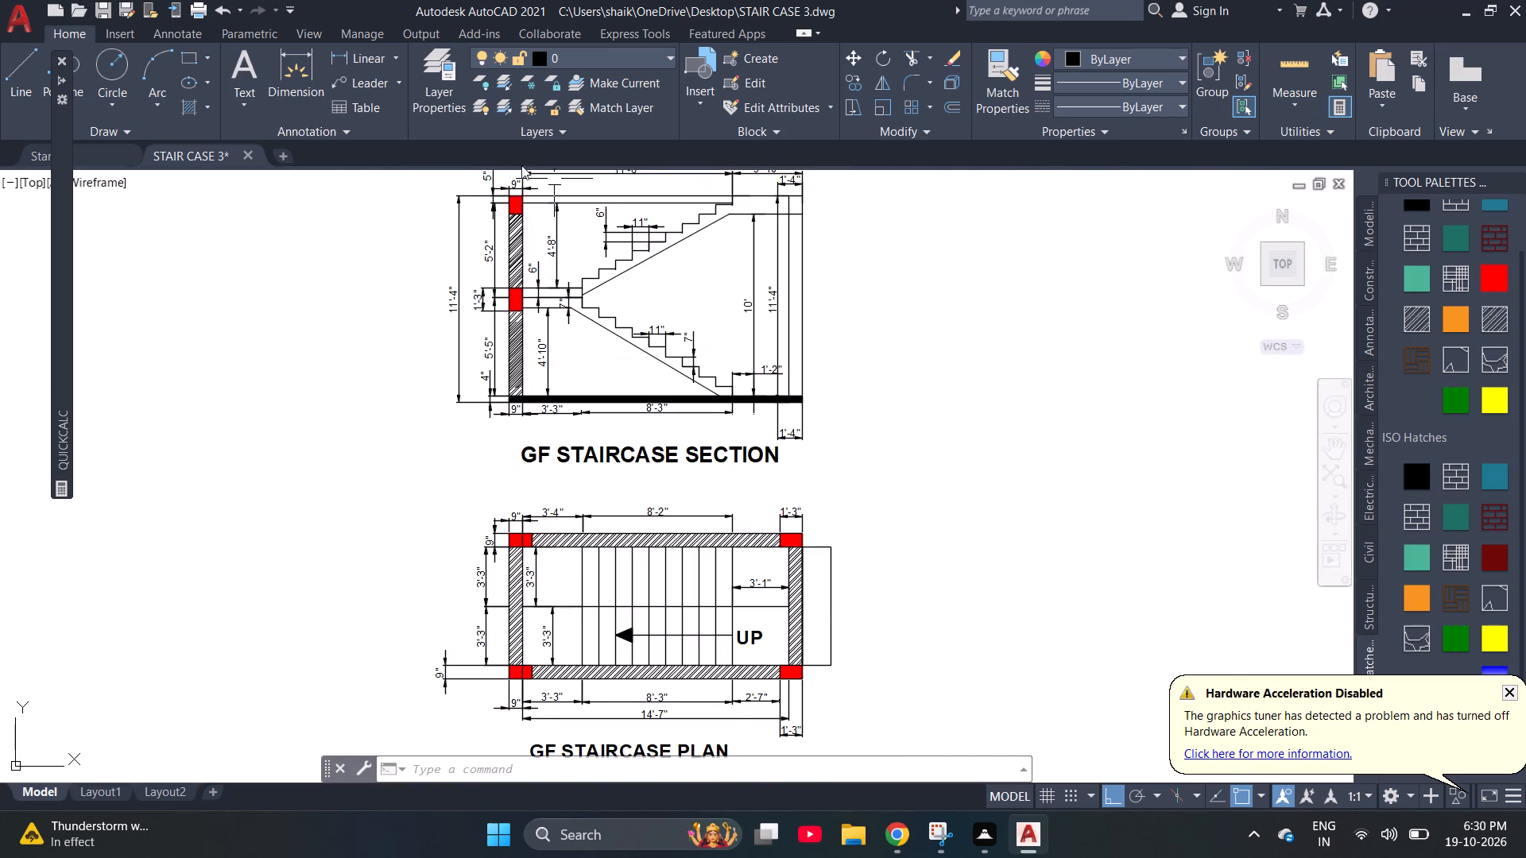
# Copy the diagonal hatch of the section's lower wall segment and paste it over the same segment below the middle red beam.
pyautogui.scroll(3, 494, 191)
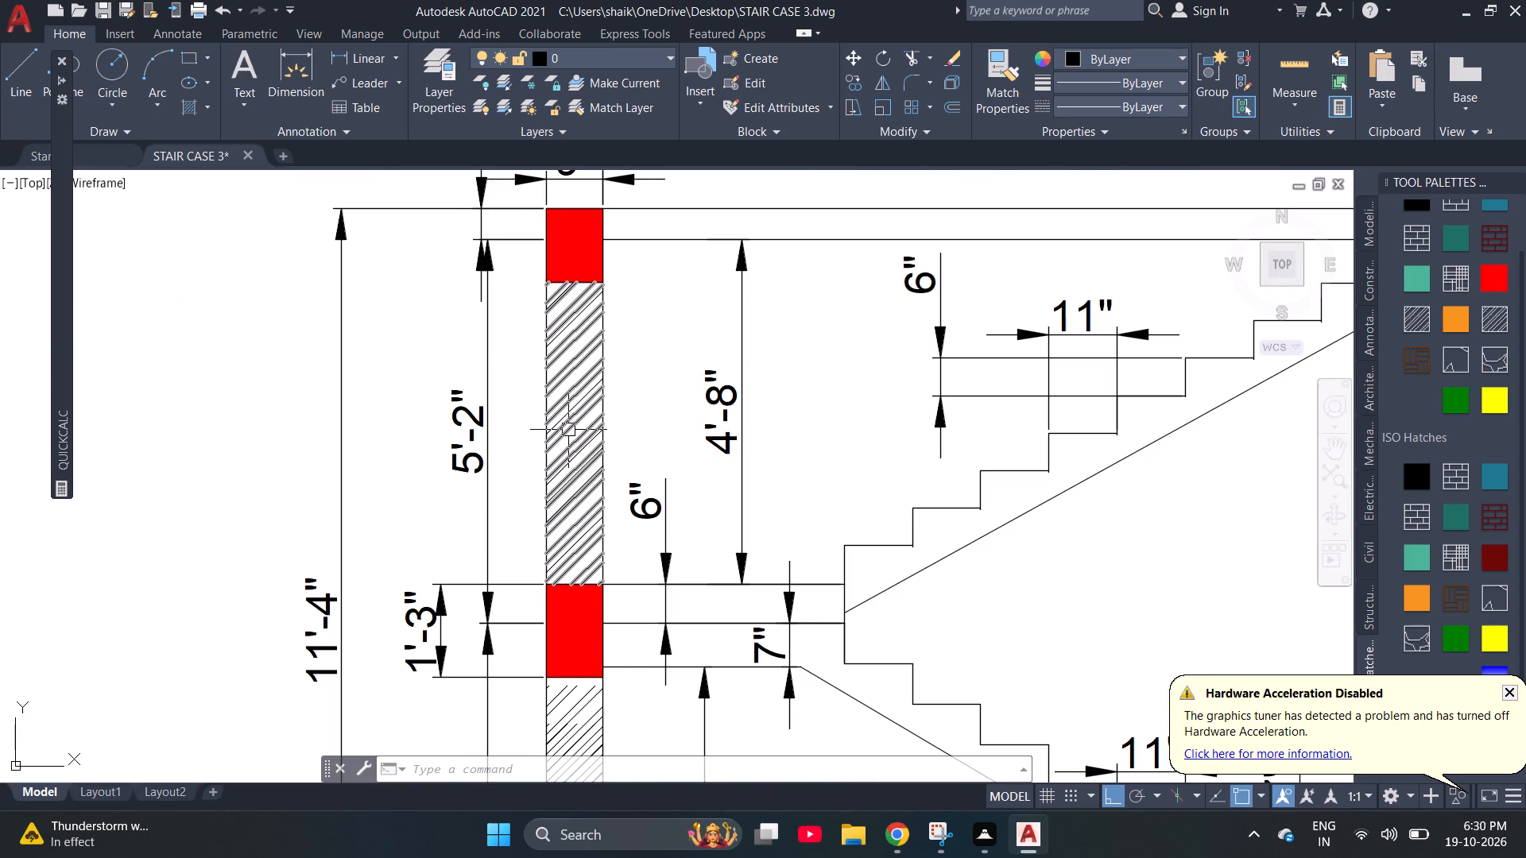
pyautogui.scroll(-2, 373, 377)
pyautogui.scroll(3, 439, 590)
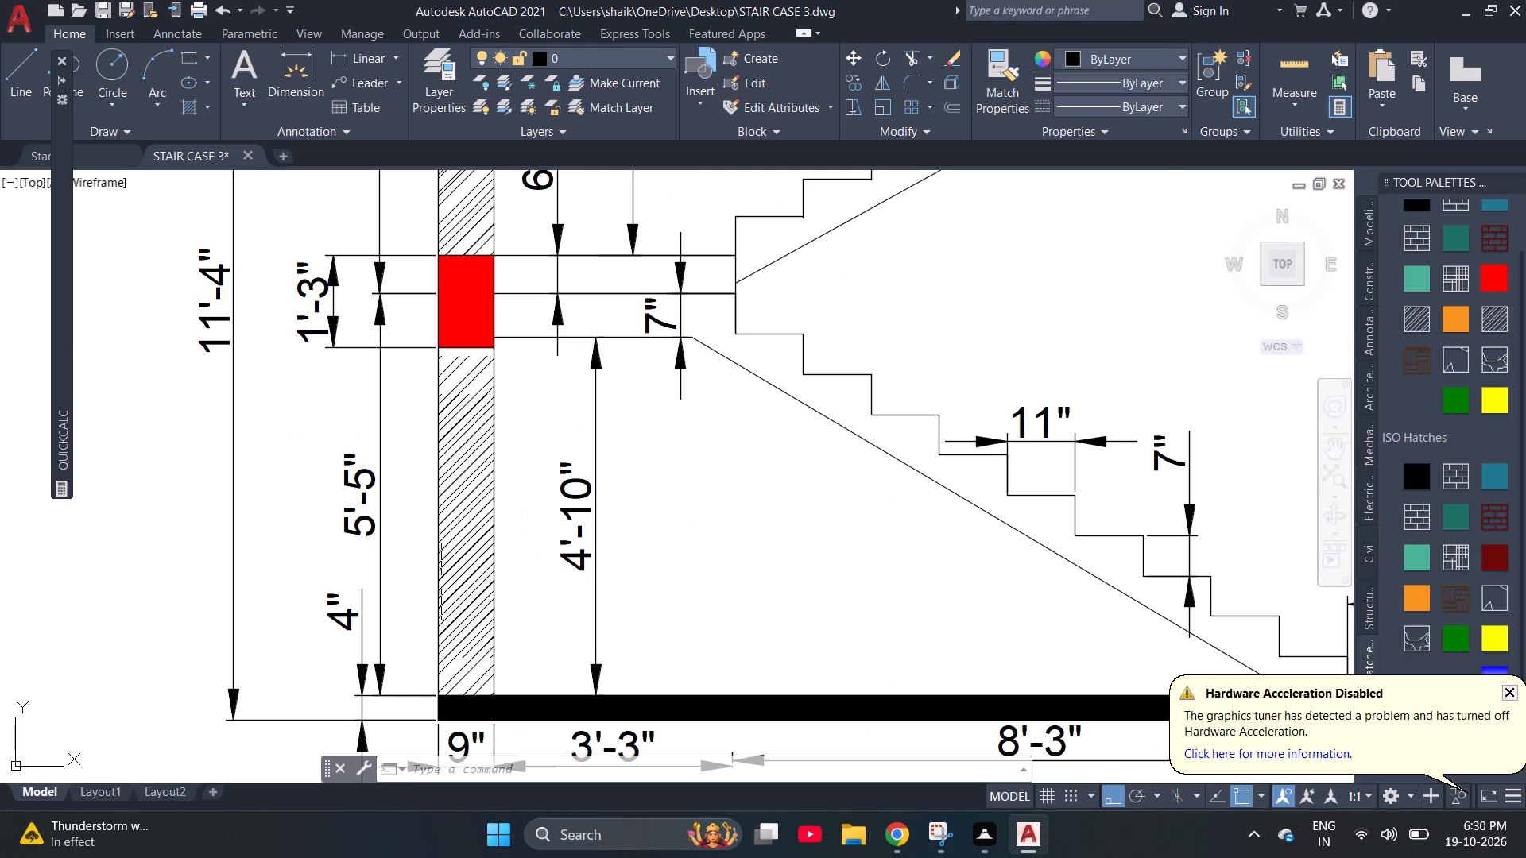
pyautogui.scroll(-2, 474, 521)
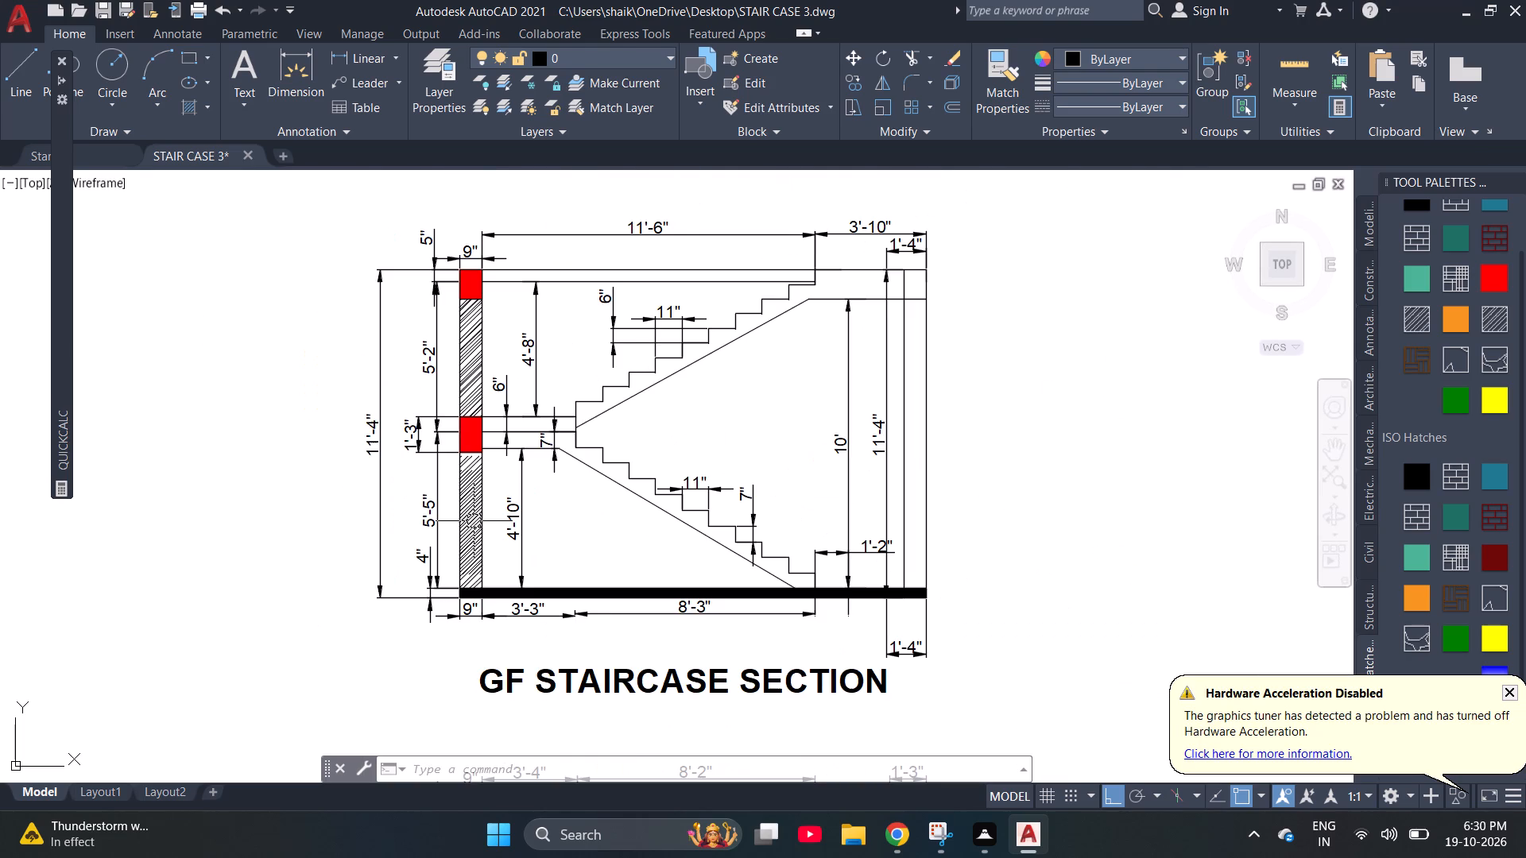
pyautogui.scroll(2, 474, 521)
pyautogui.click(474, 521)
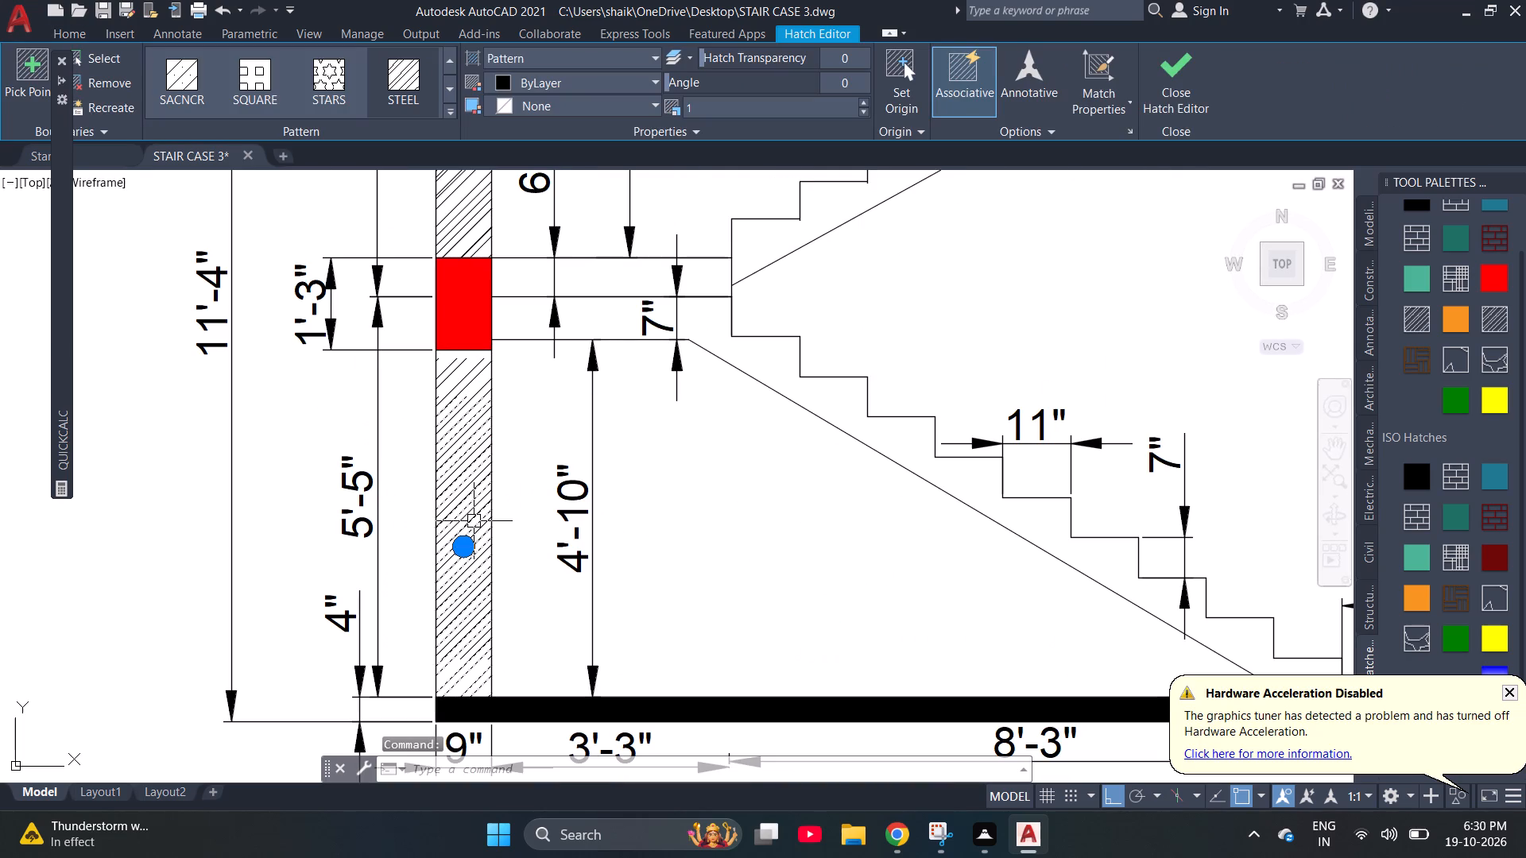
pyautogui.hotkey('ctrl', 'c')
pyautogui.hotkey('ctrl', 'v')
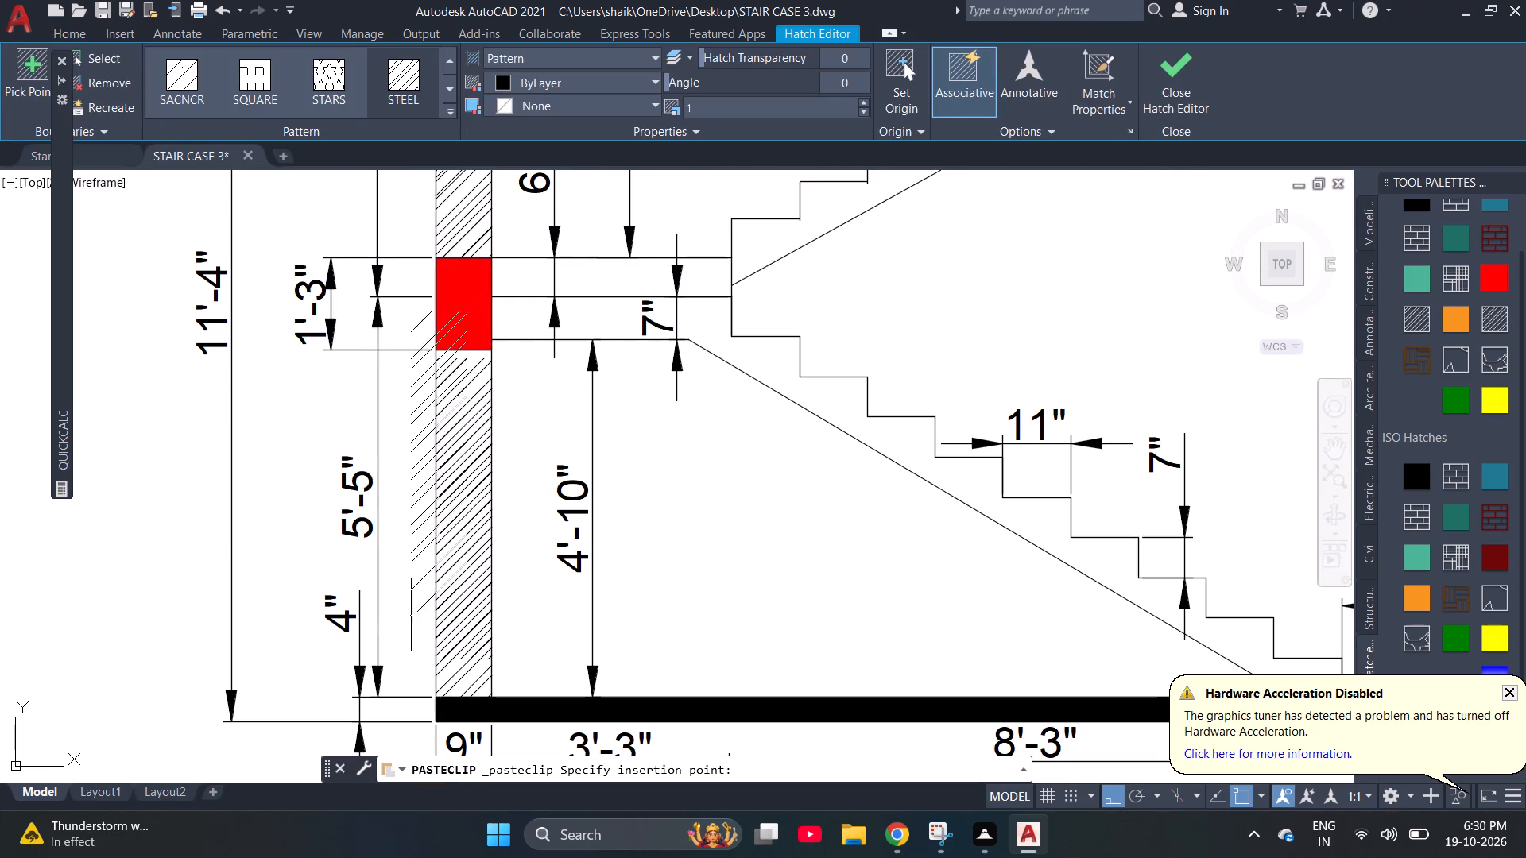
pyautogui.click(438, 649)
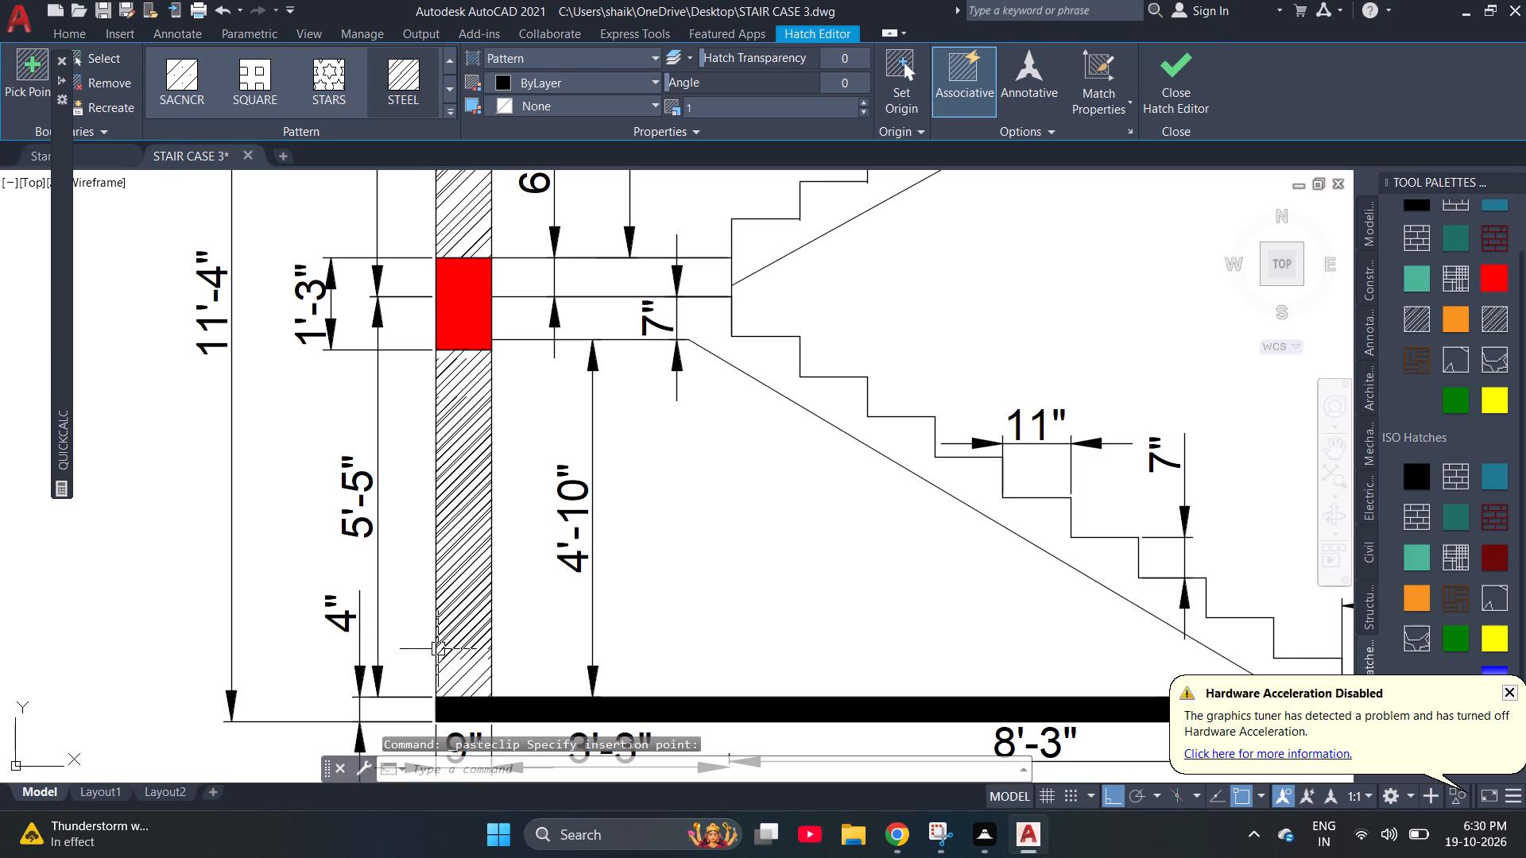
# Paste the copied diagonal hatch onto the section's upper wall segment, inserting it at the middle red beam's top-left corner.
pyautogui.scroll(-2, 561, 637)
pyautogui.scroll(2, 505, 385)
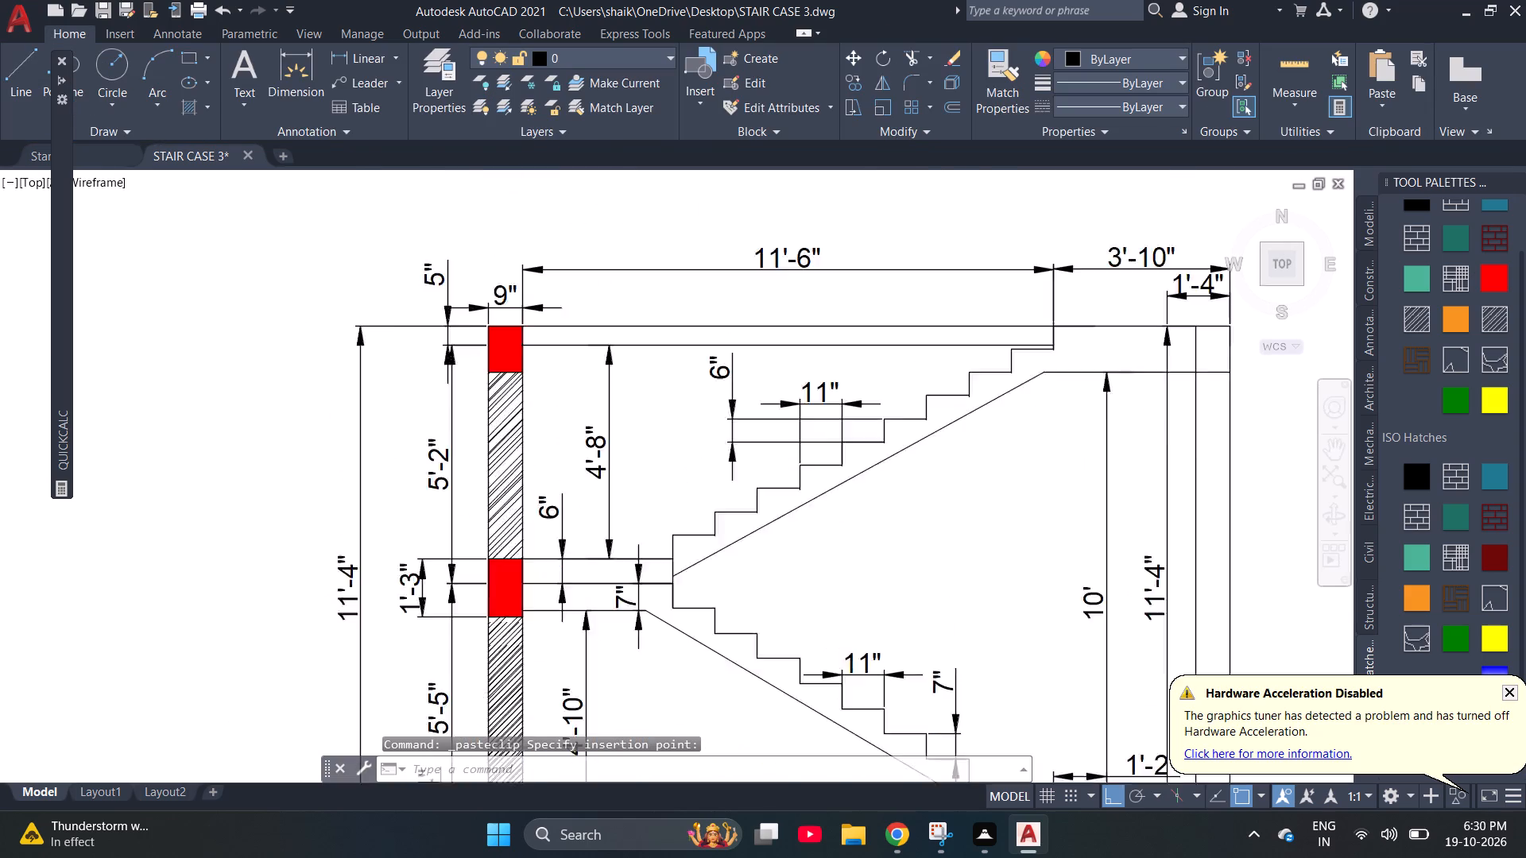
pyautogui.scroll(1, 515, 624)
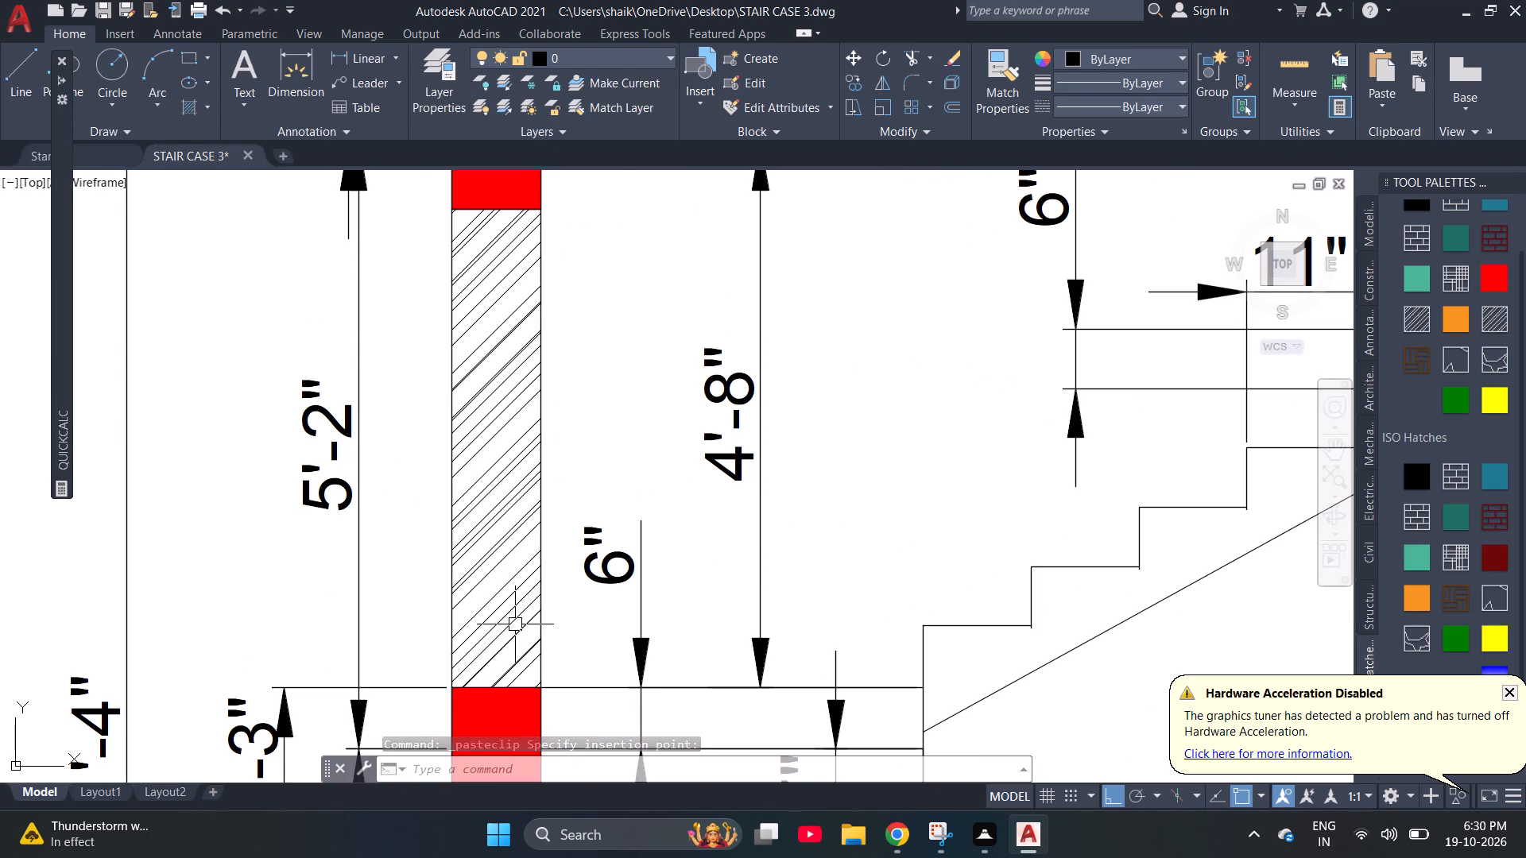
pyautogui.hotkey('ctrl', 'v')
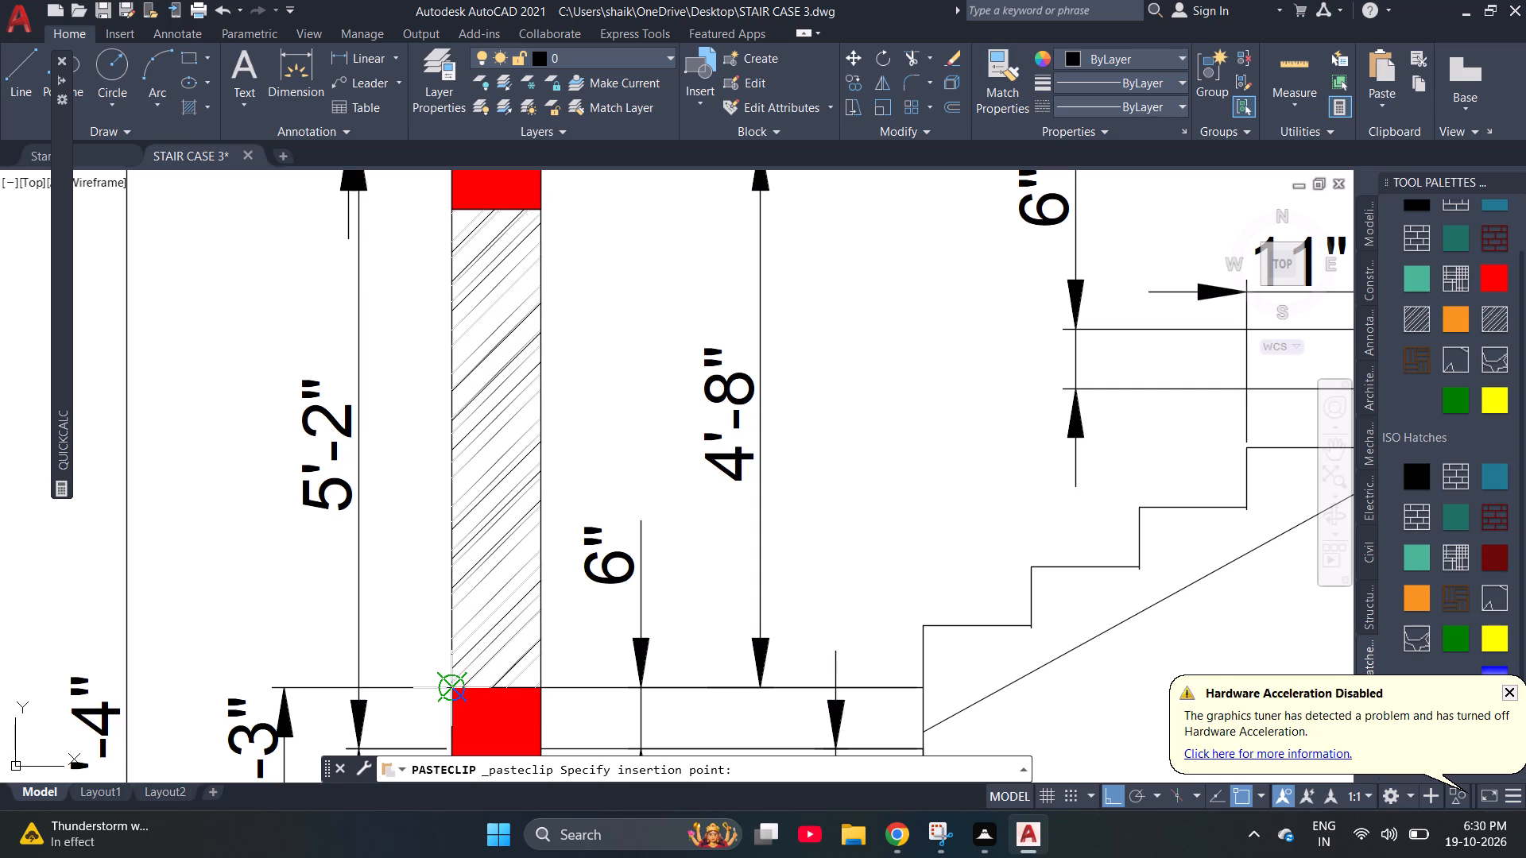
pyautogui.click(458, 688)
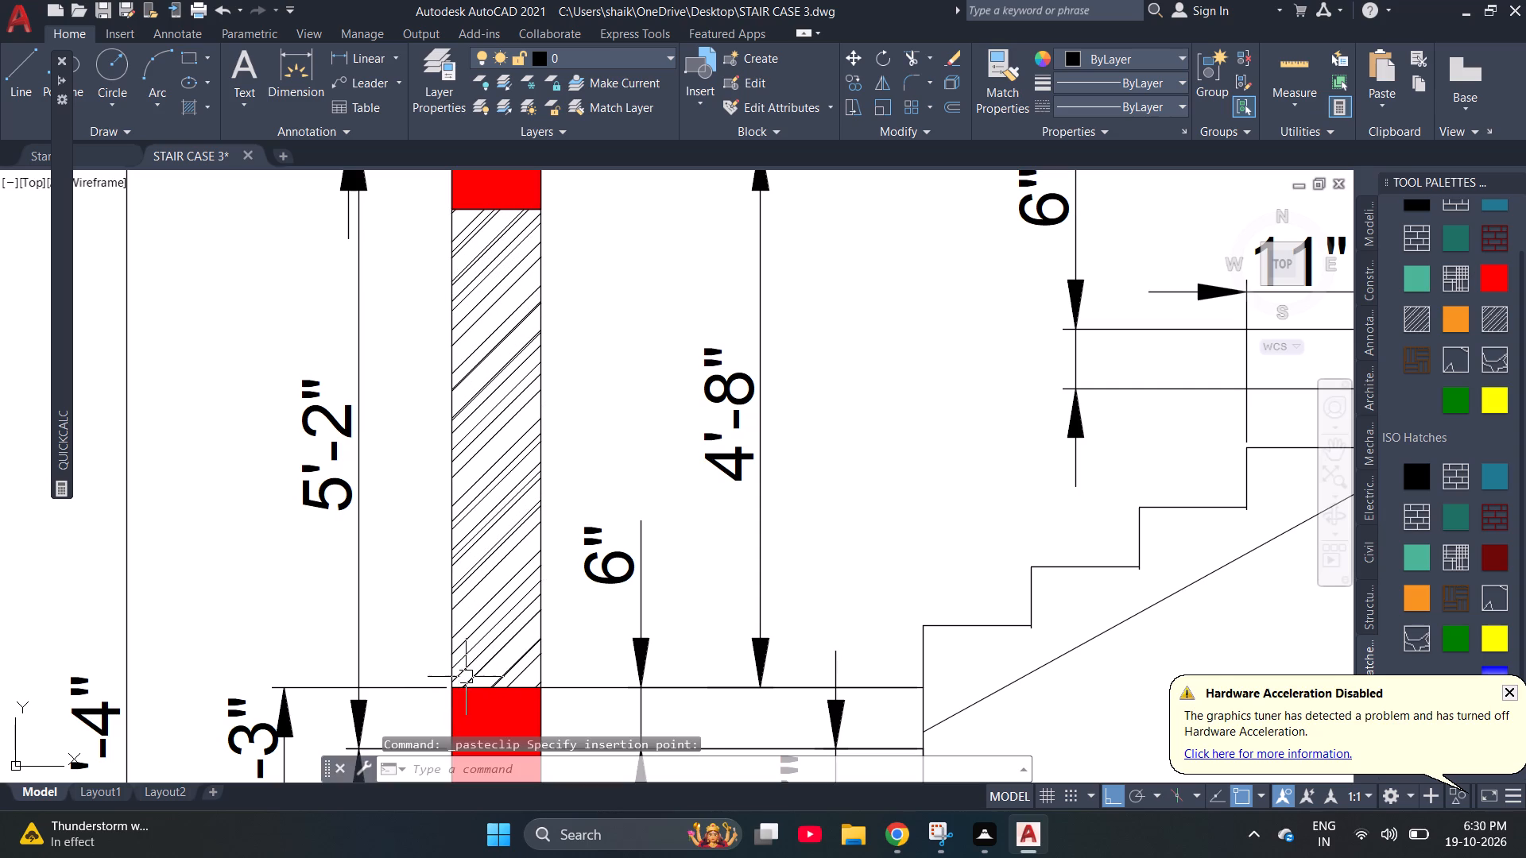
pyautogui.press('Escape')
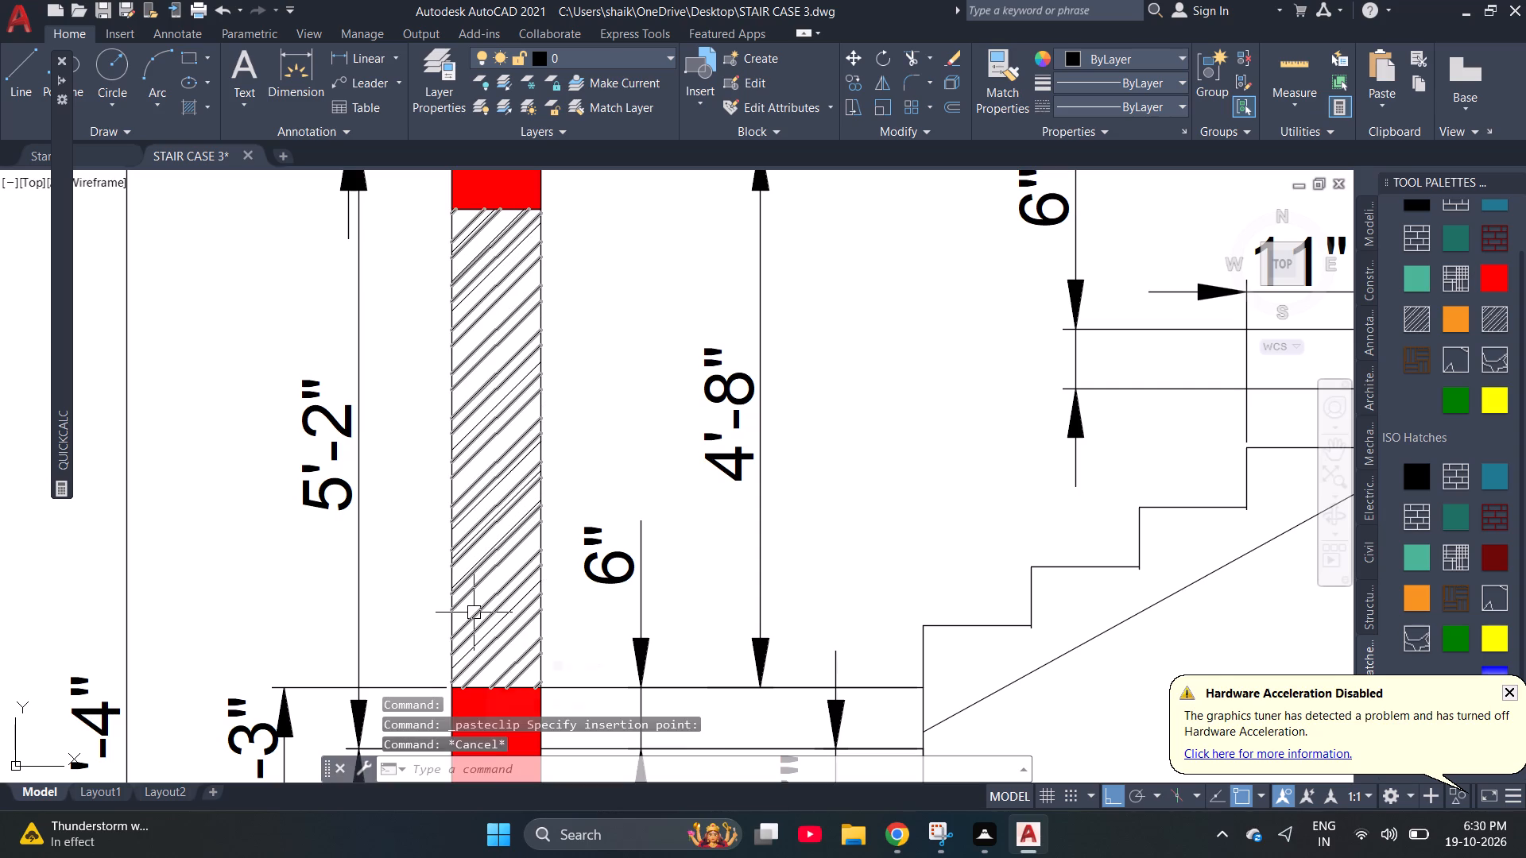
# Check the hatching of the section's left wall around the red beams, then the complete section and the plan below it.
pyautogui.scroll(-2, 474, 613)
pyautogui.scroll(-1, 601, 545)
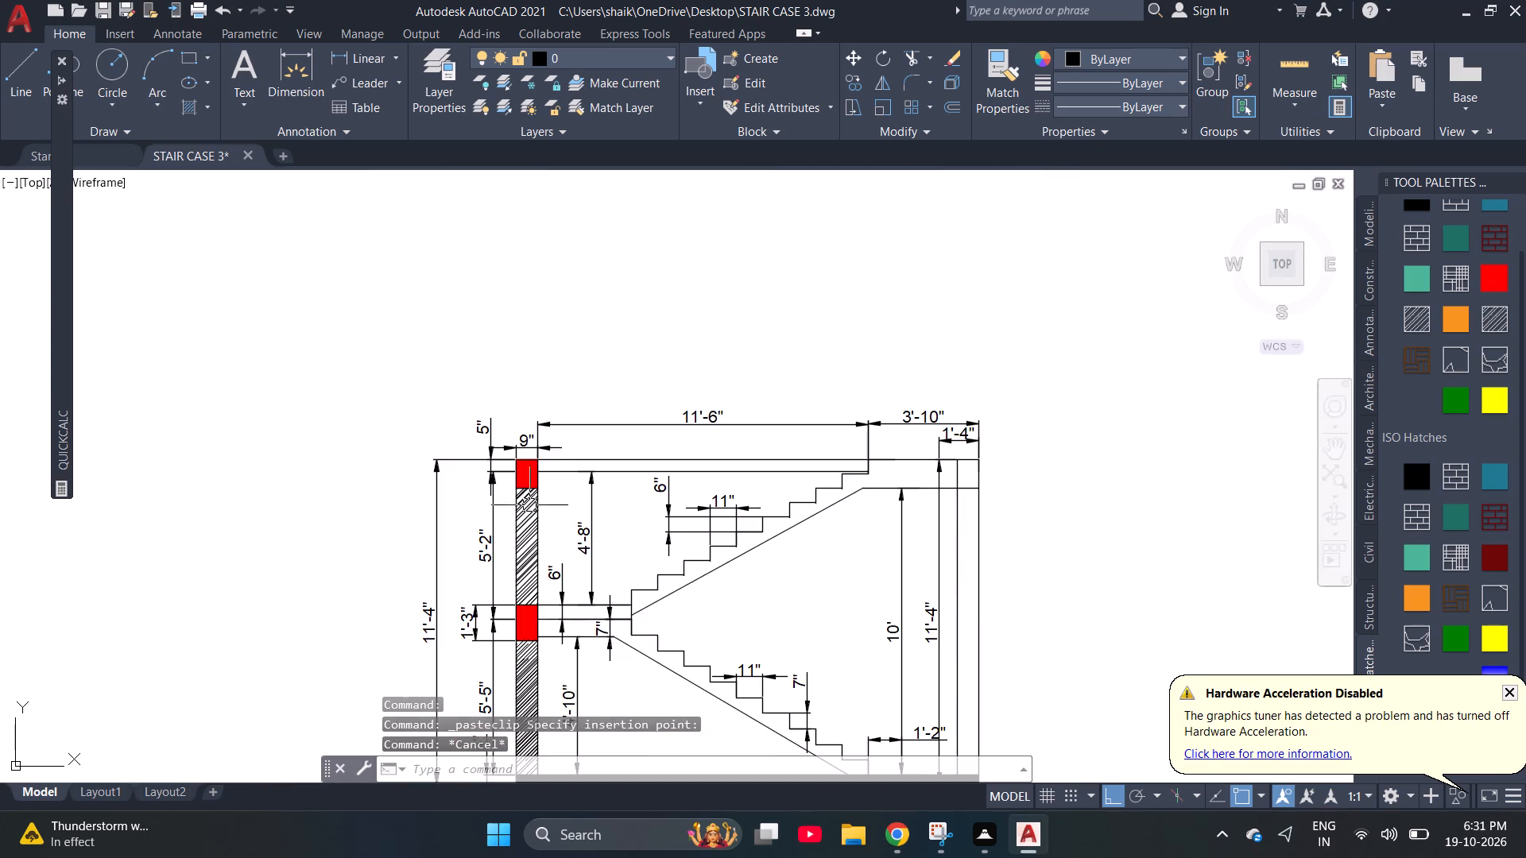
pyautogui.scroll(-2, 441, 357)
pyautogui.scroll(3, 498, 501)
pyautogui.scroll(3, 389, 302)
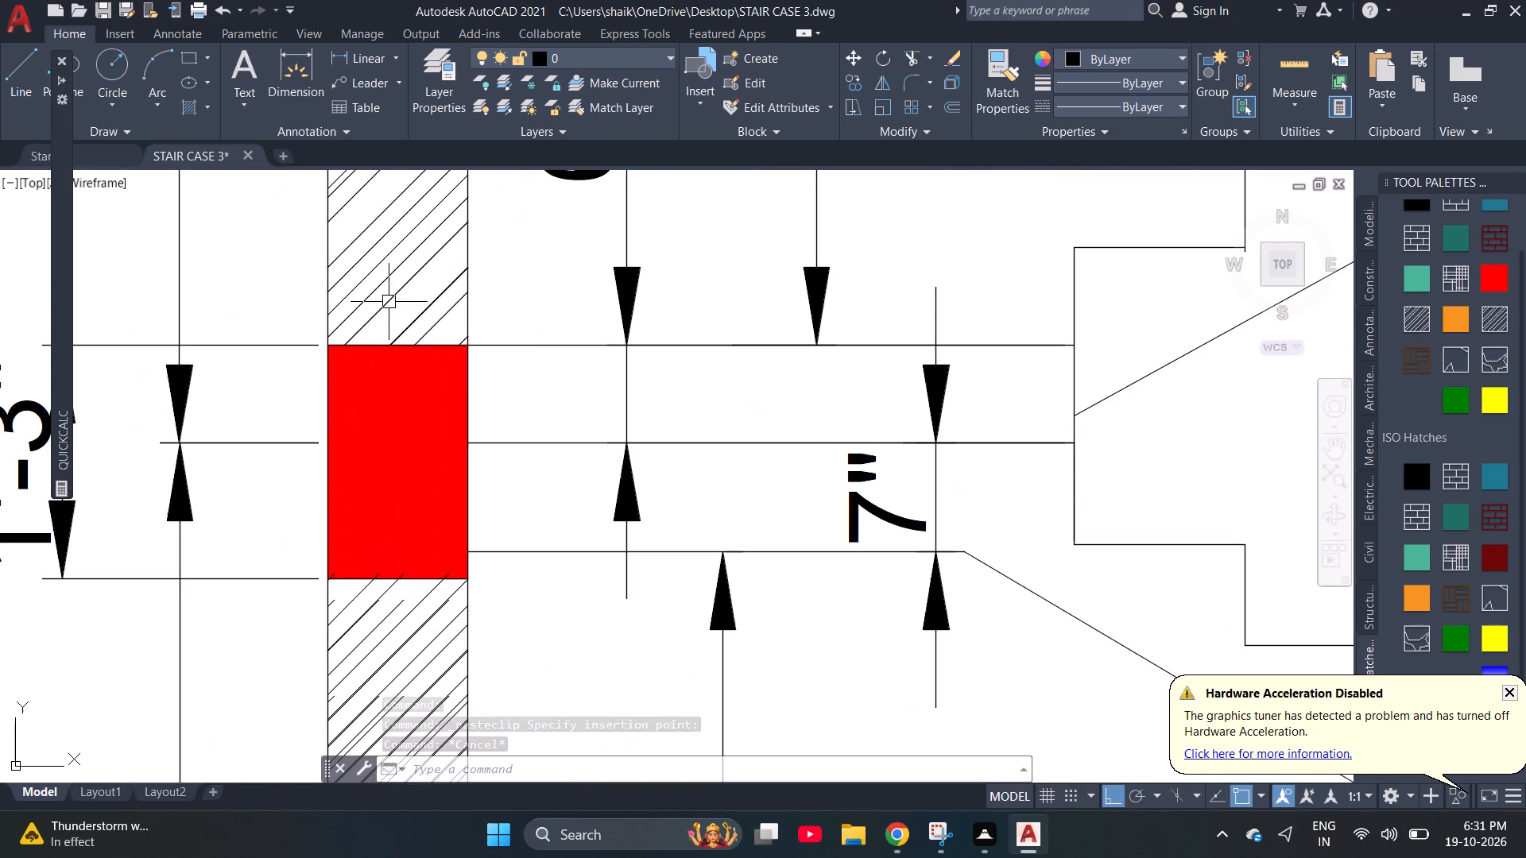
pyautogui.scroll(-3, 378, 334)
pyautogui.scroll(-2, 575, 432)
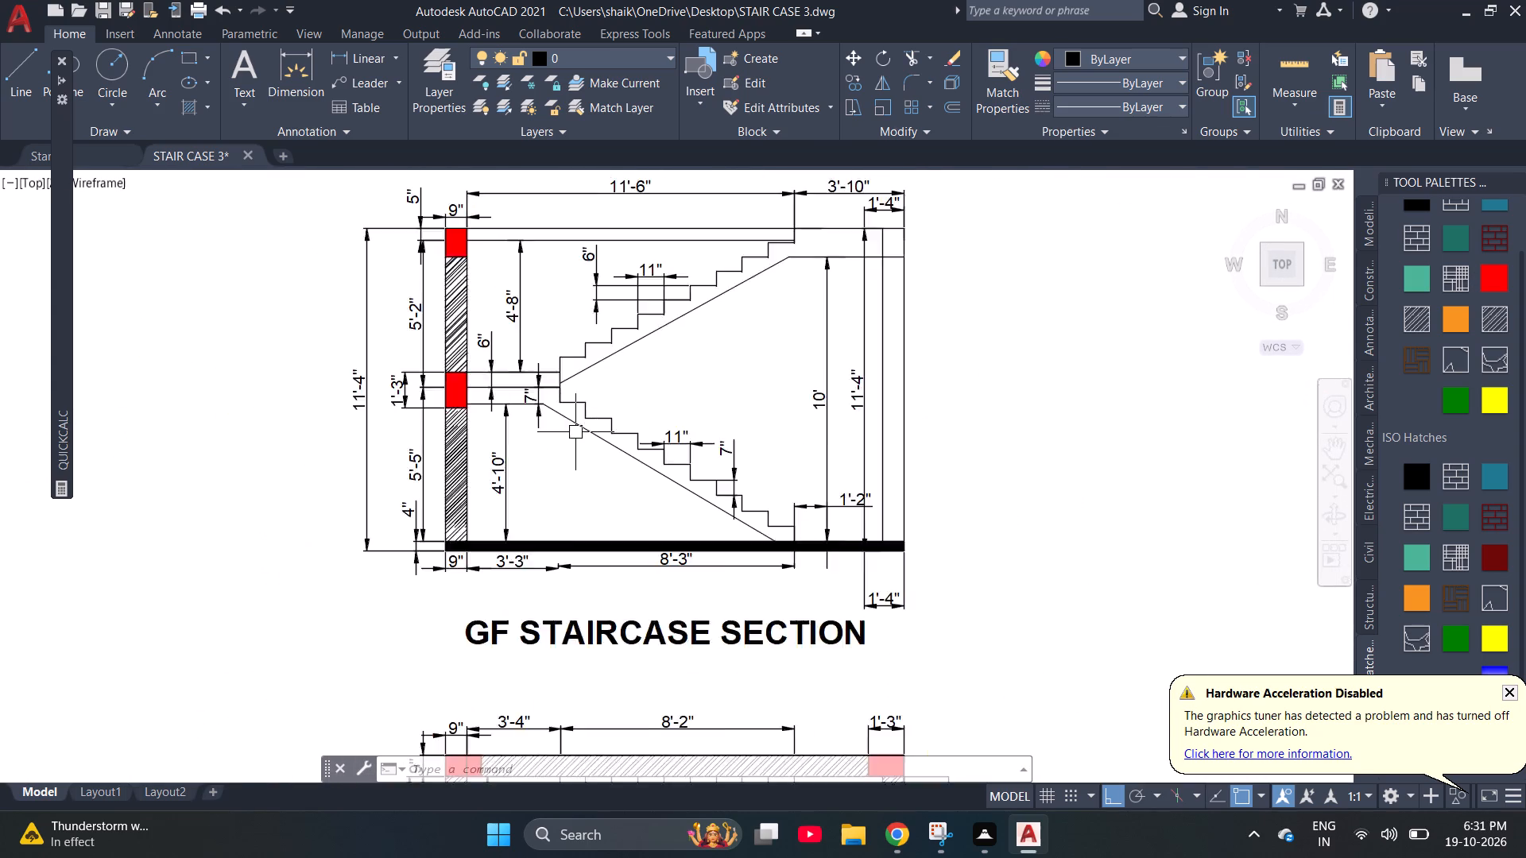
pyautogui.scroll(2, 754, 359)
pyautogui.scroll(-1, 758, 359)
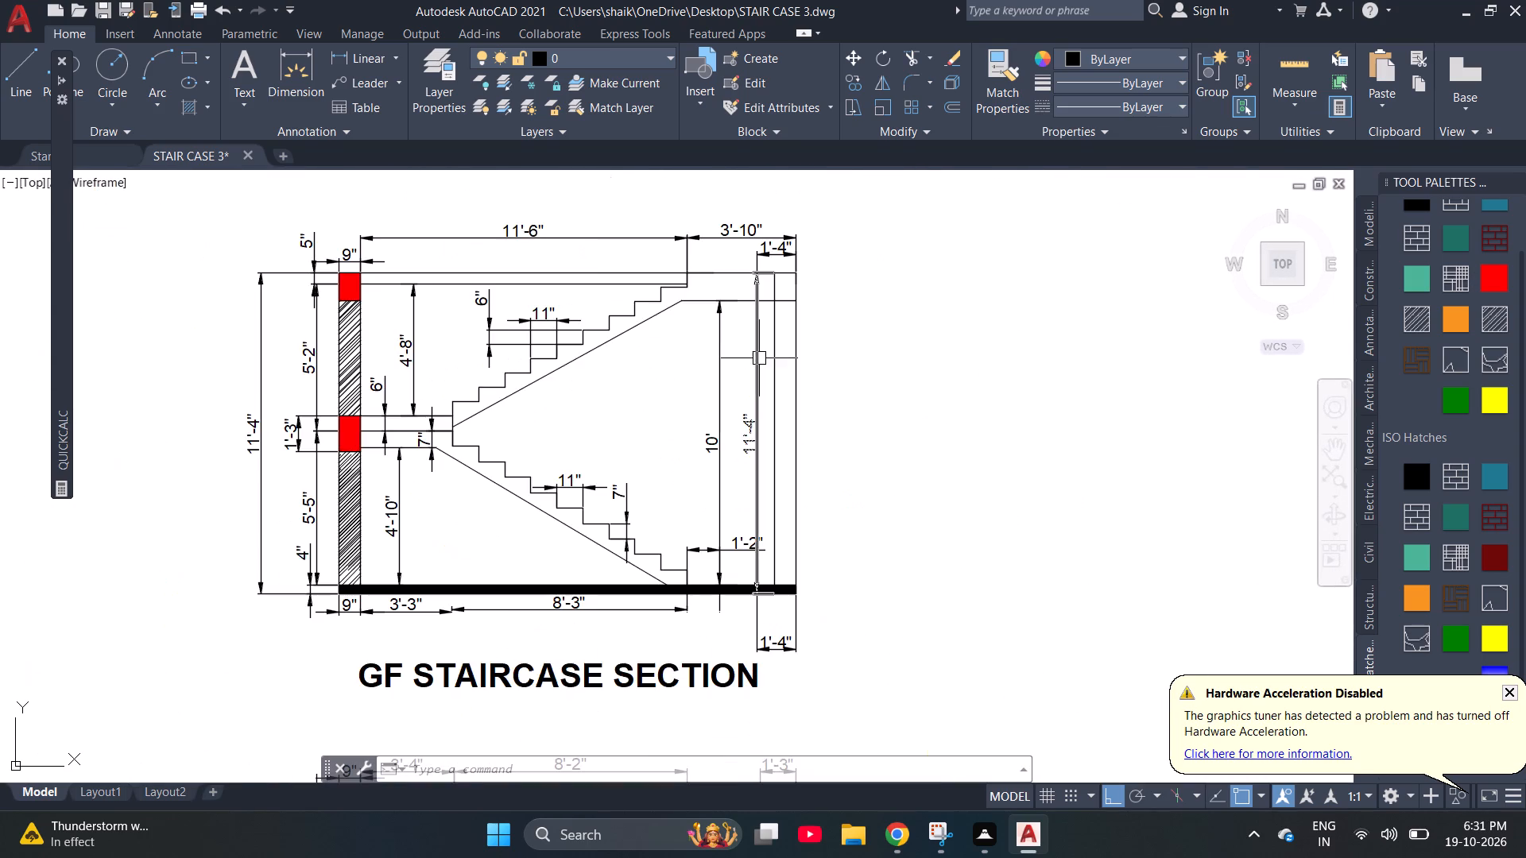
pyautogui.scroll(-1, 759, 358)
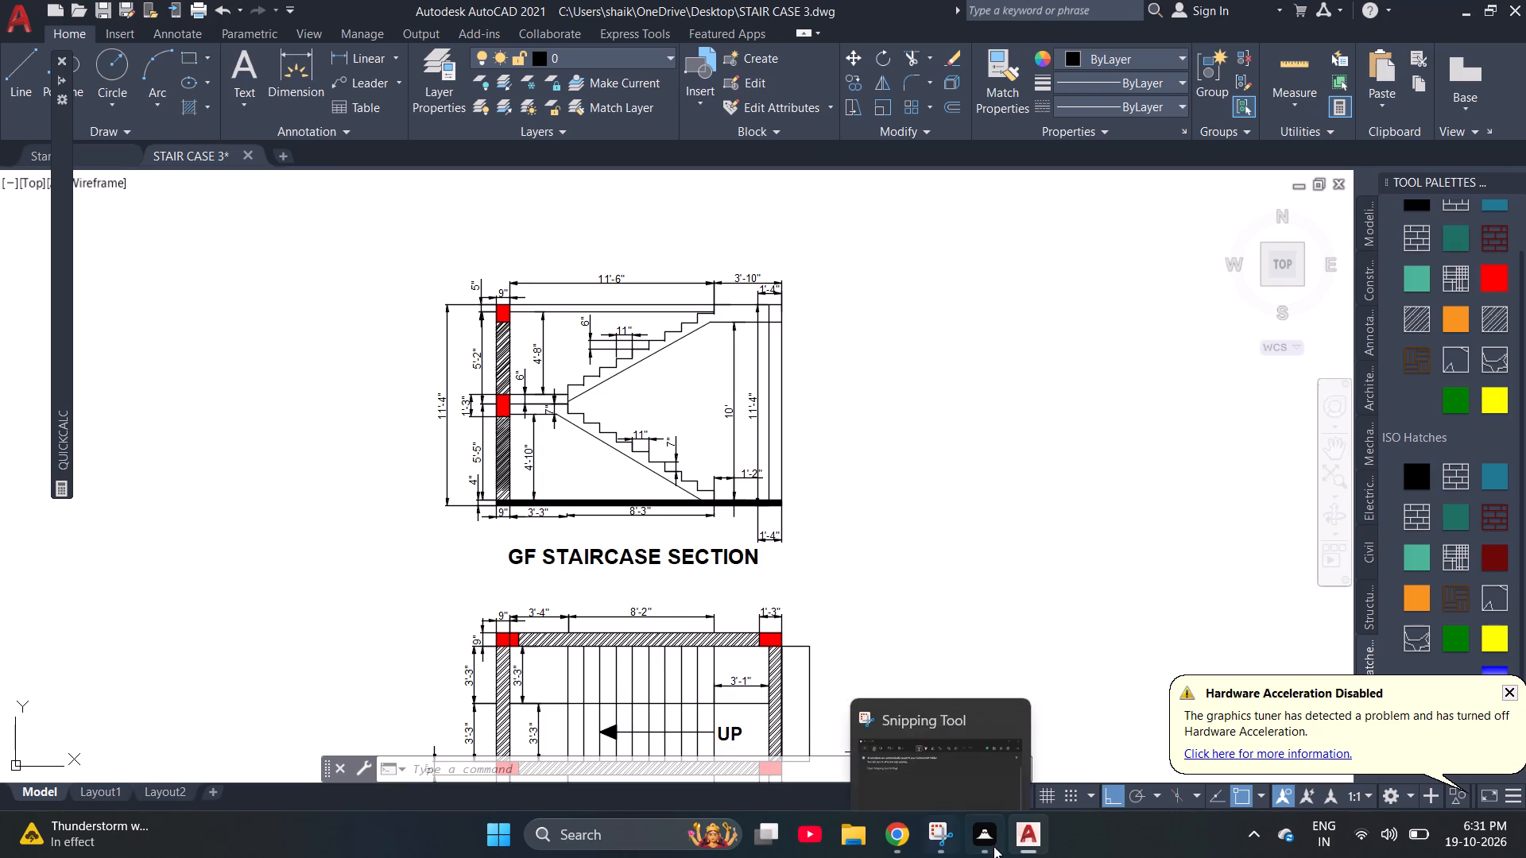
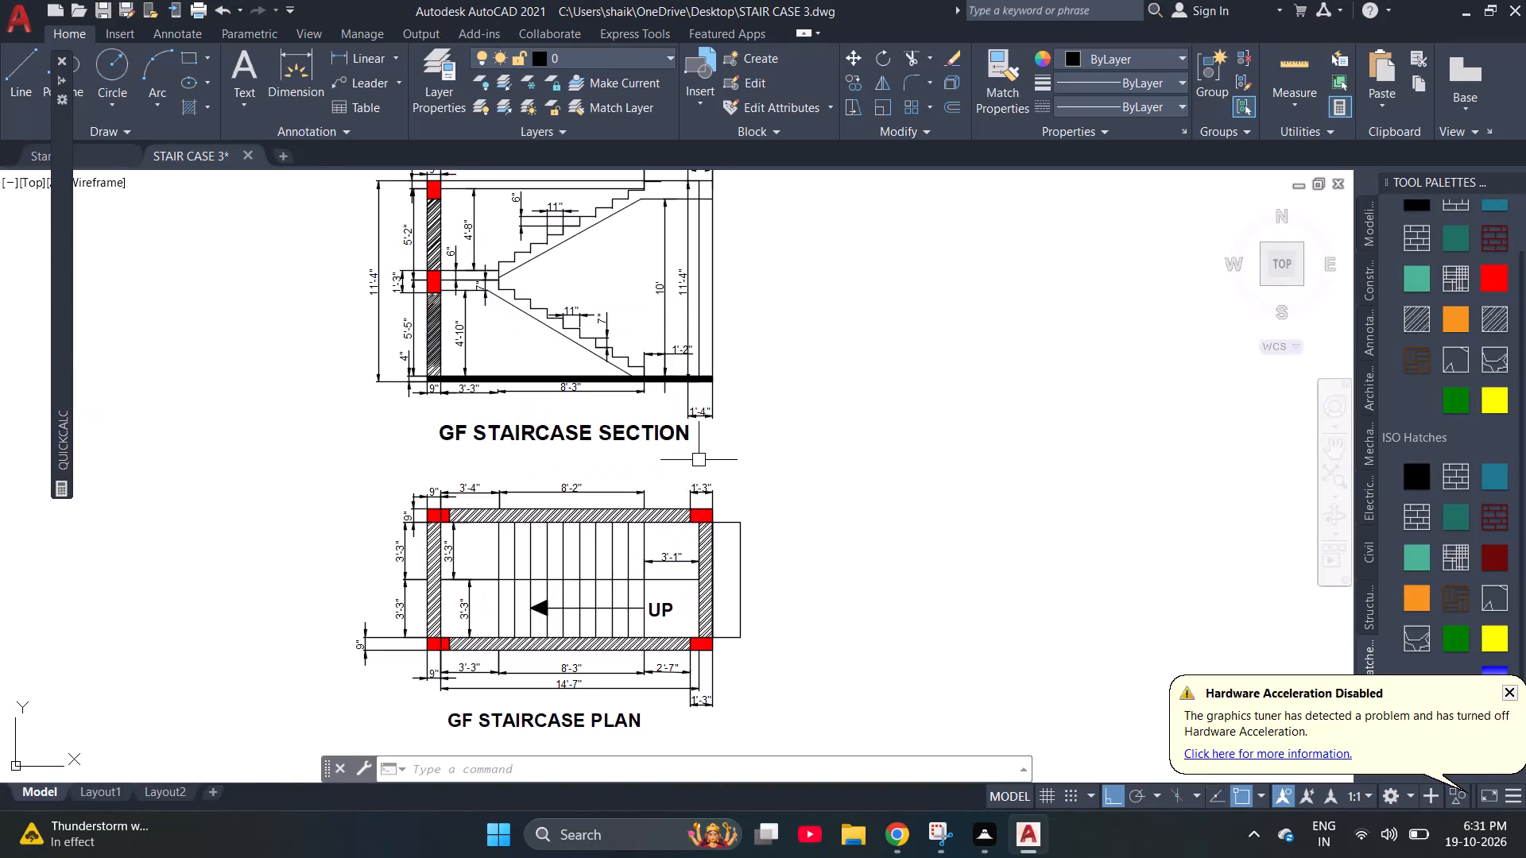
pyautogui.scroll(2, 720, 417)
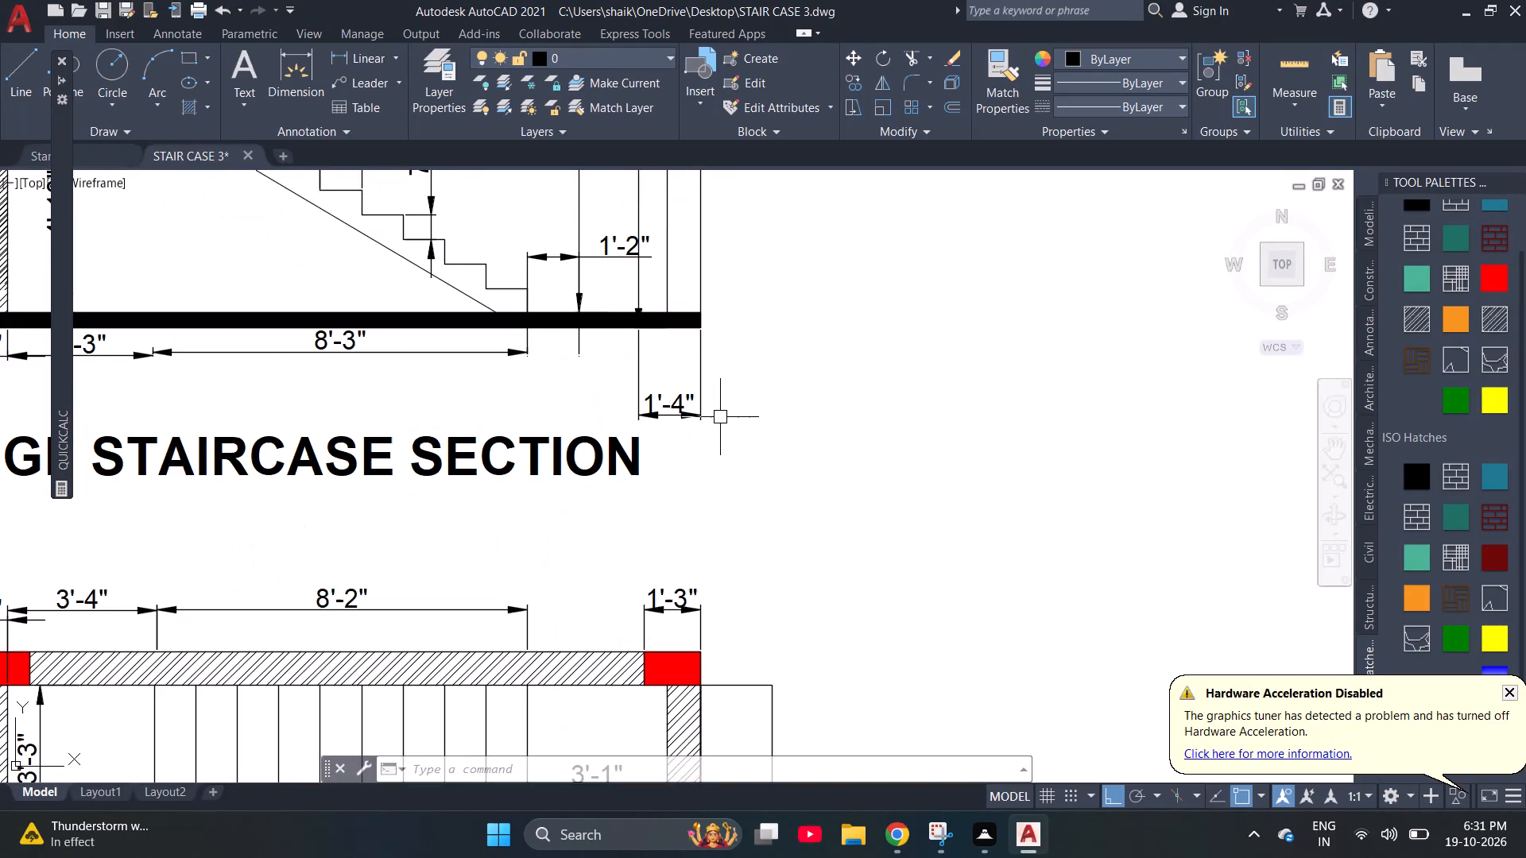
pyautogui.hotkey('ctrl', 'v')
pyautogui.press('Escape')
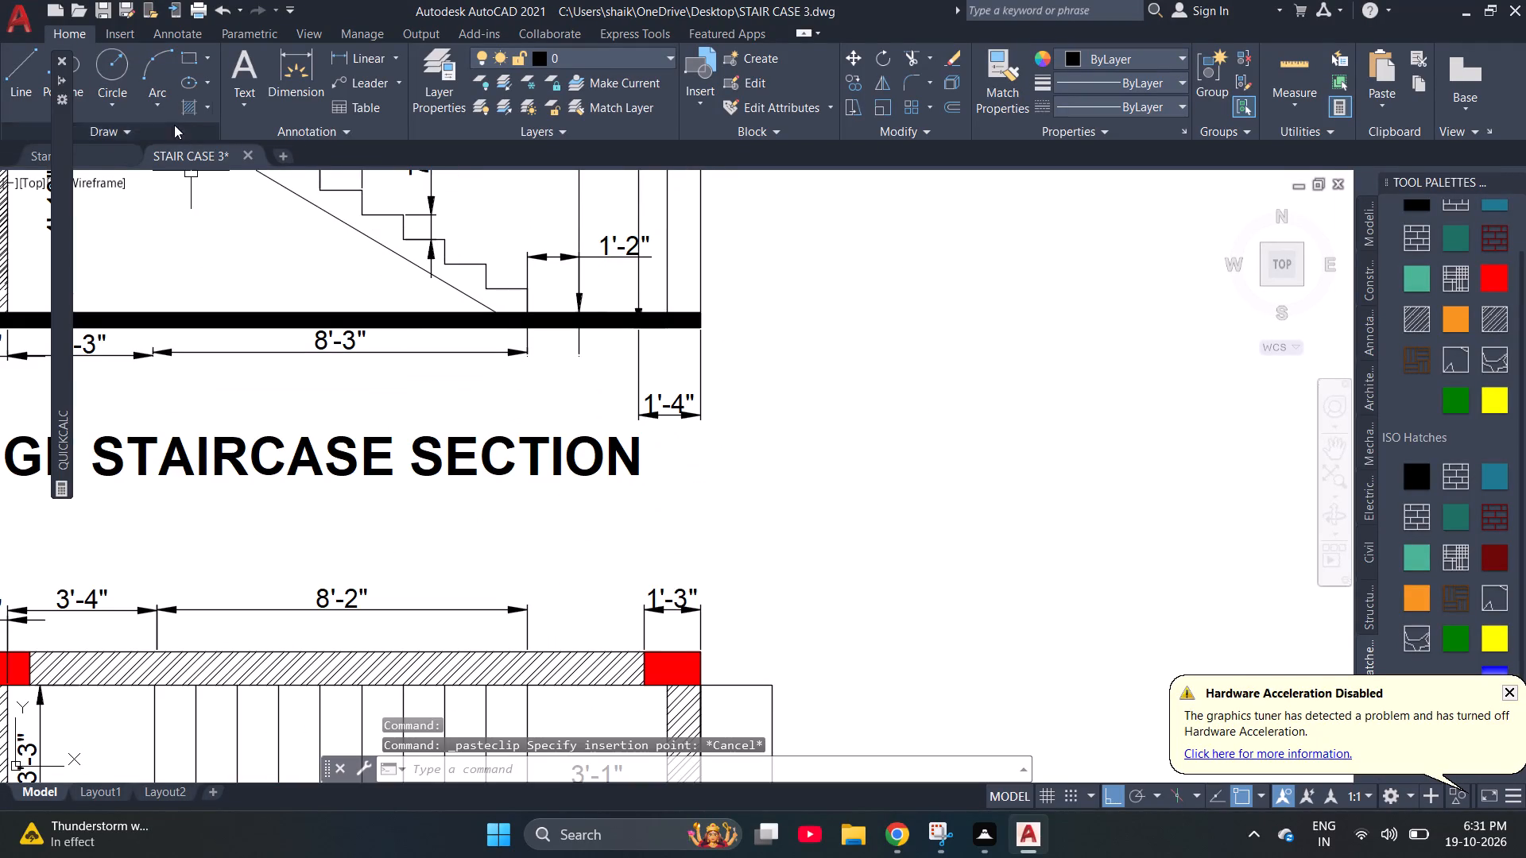
# Add multiline text reading "GROUND FLOOR STAIRCASE SECTION" between the GF STAIRCASE SECTION title and the plan.
pyautogui.click(236, 90)
pyautogui.click(304, 142)
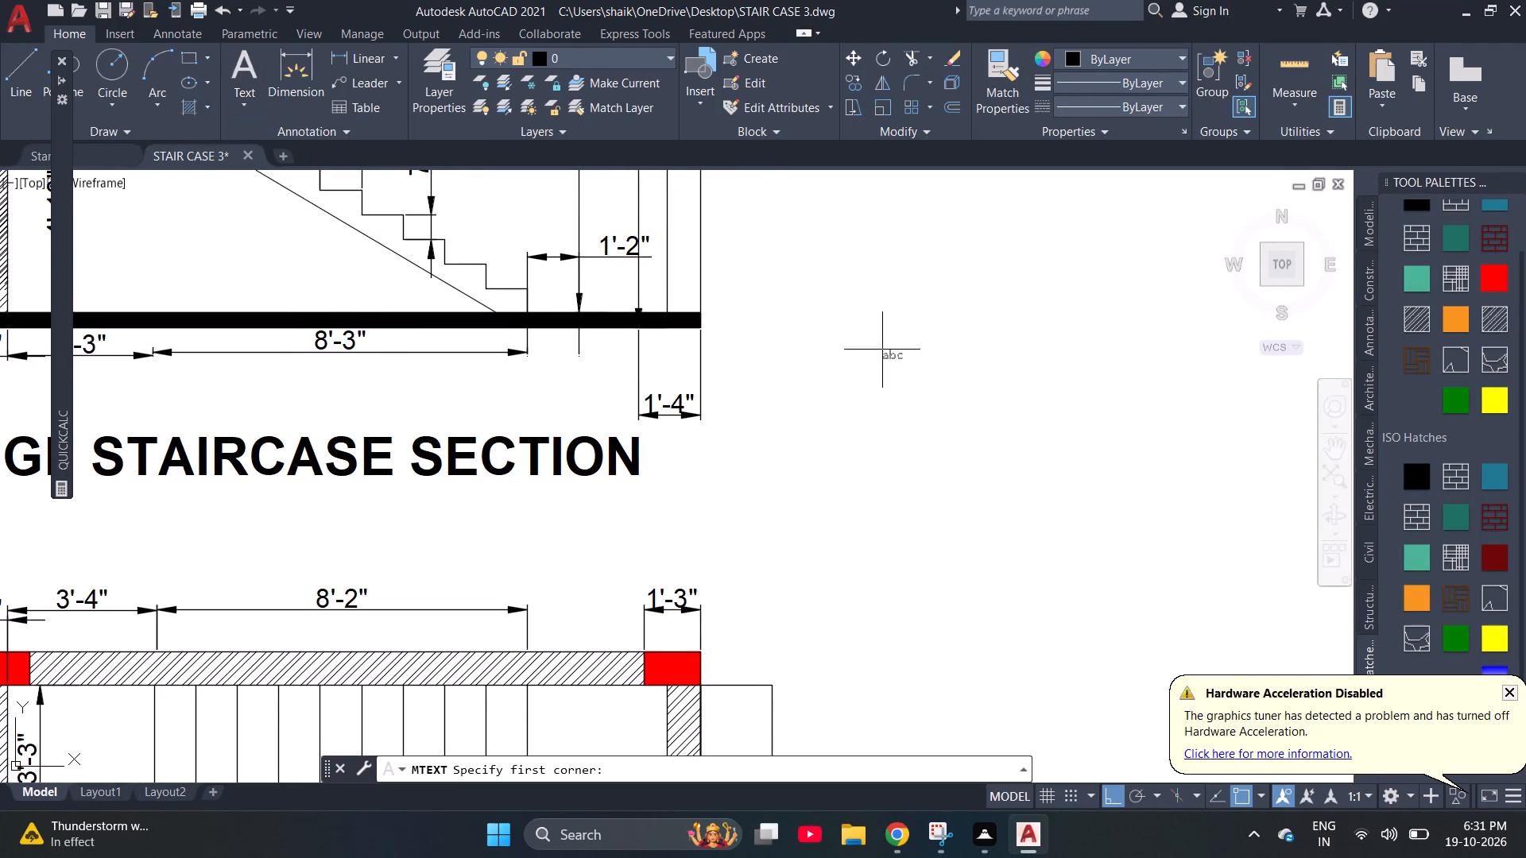
pyautogui.scroll(-1, 893, 354)
pyautogui.click(335, 453)
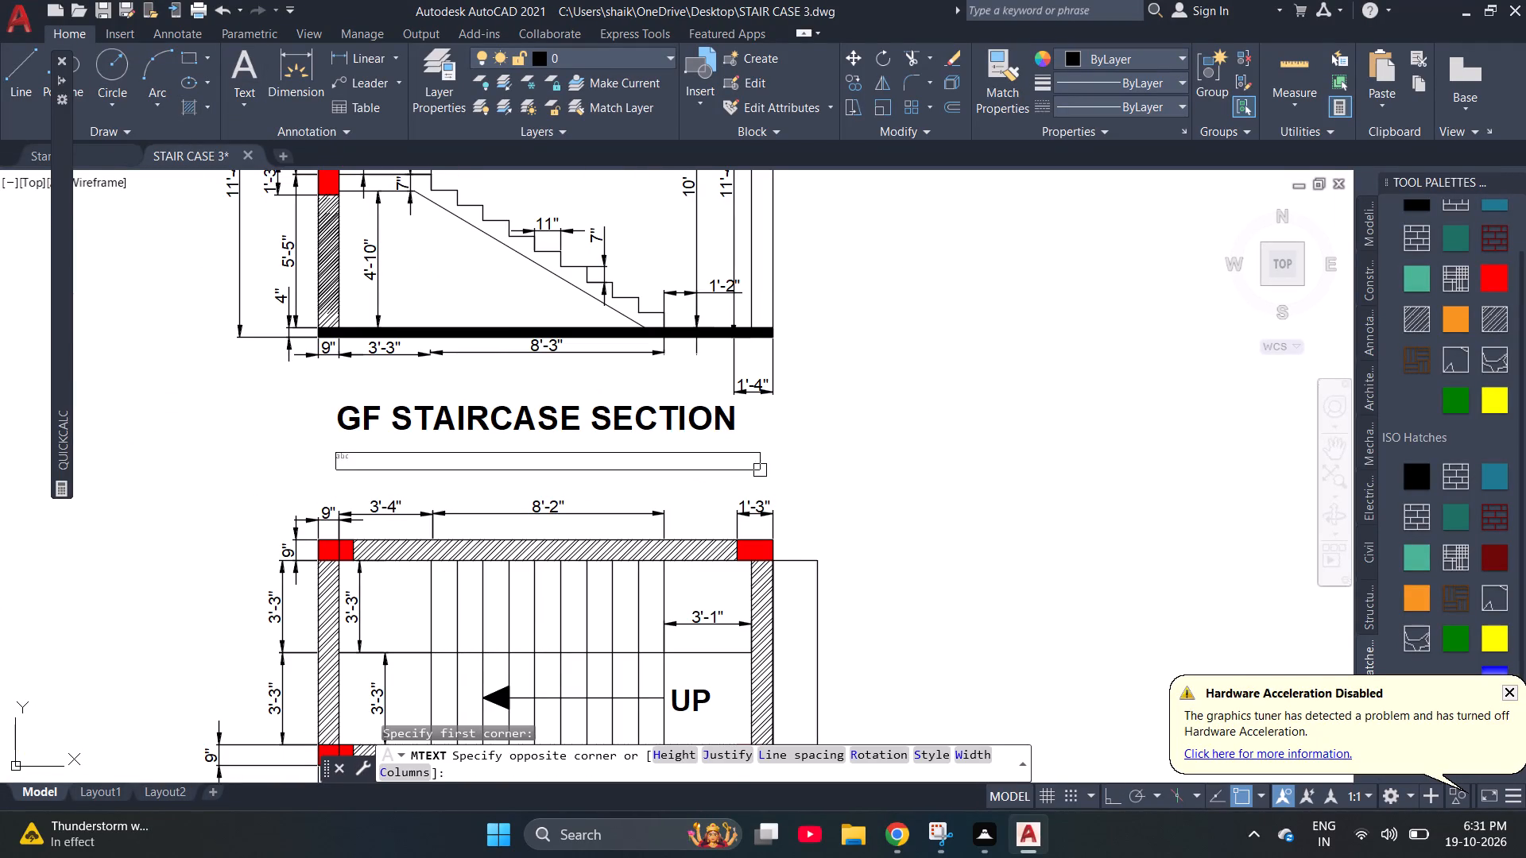
pyautogui.click(765, 470)
pyautogui.click(378, 450)
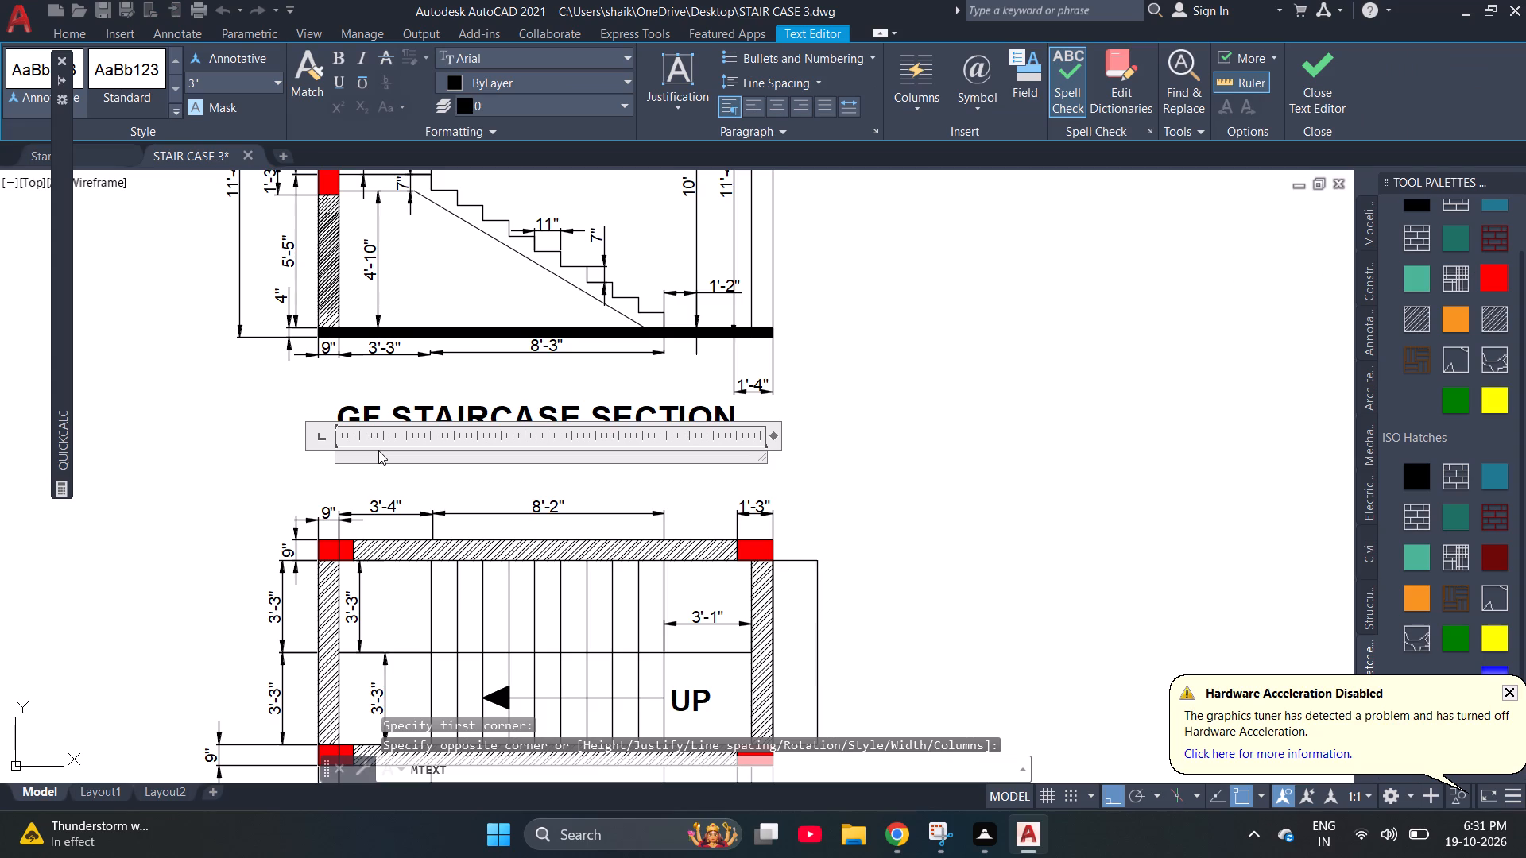
pyautogui.write('GROUND')
pyautogui.press('space')
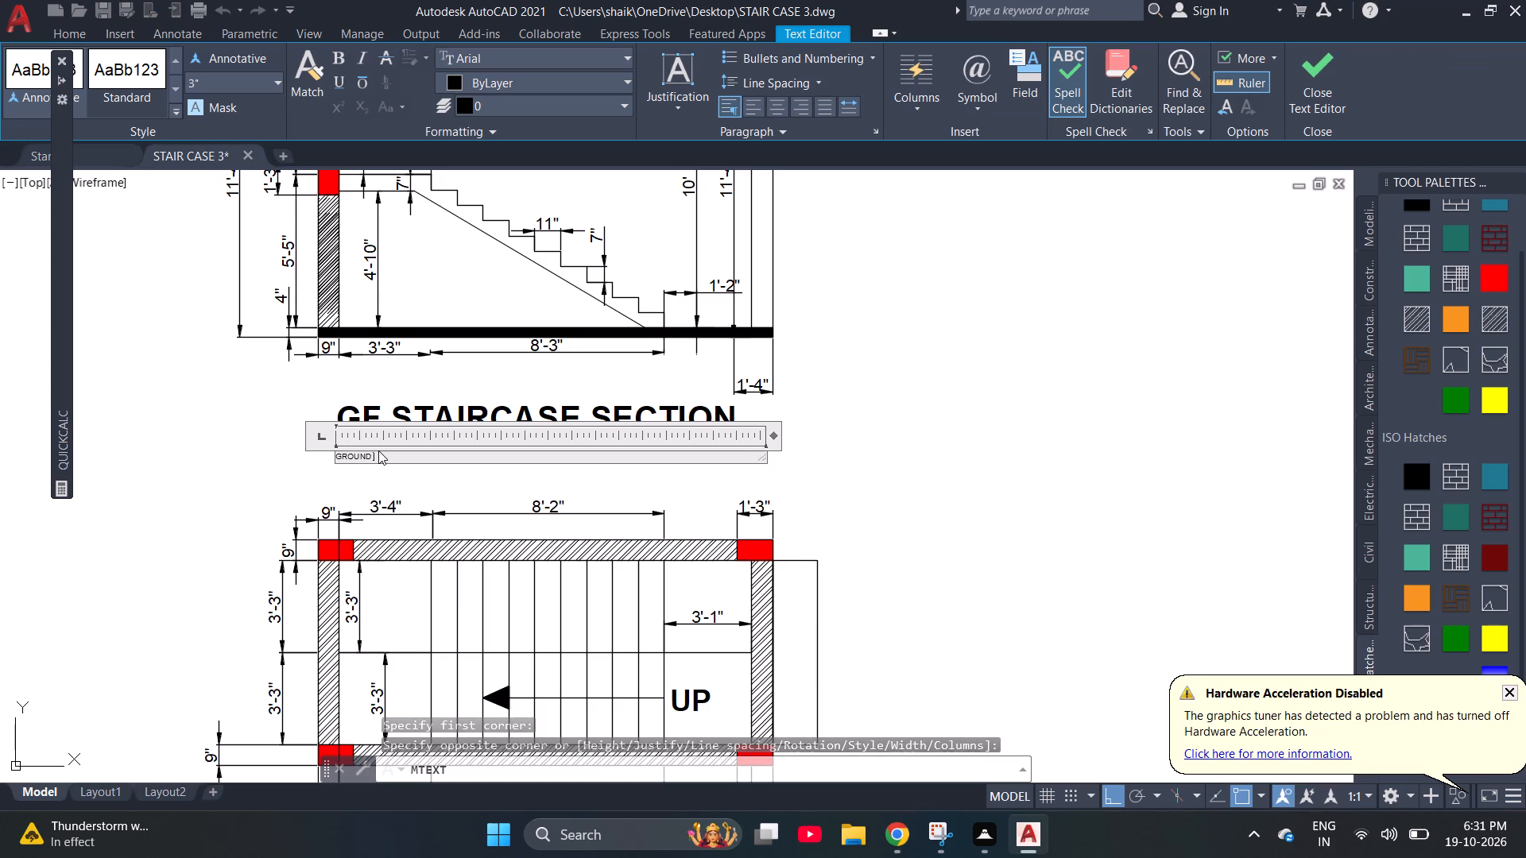
pyautogui.write('FLOOR STAIR')
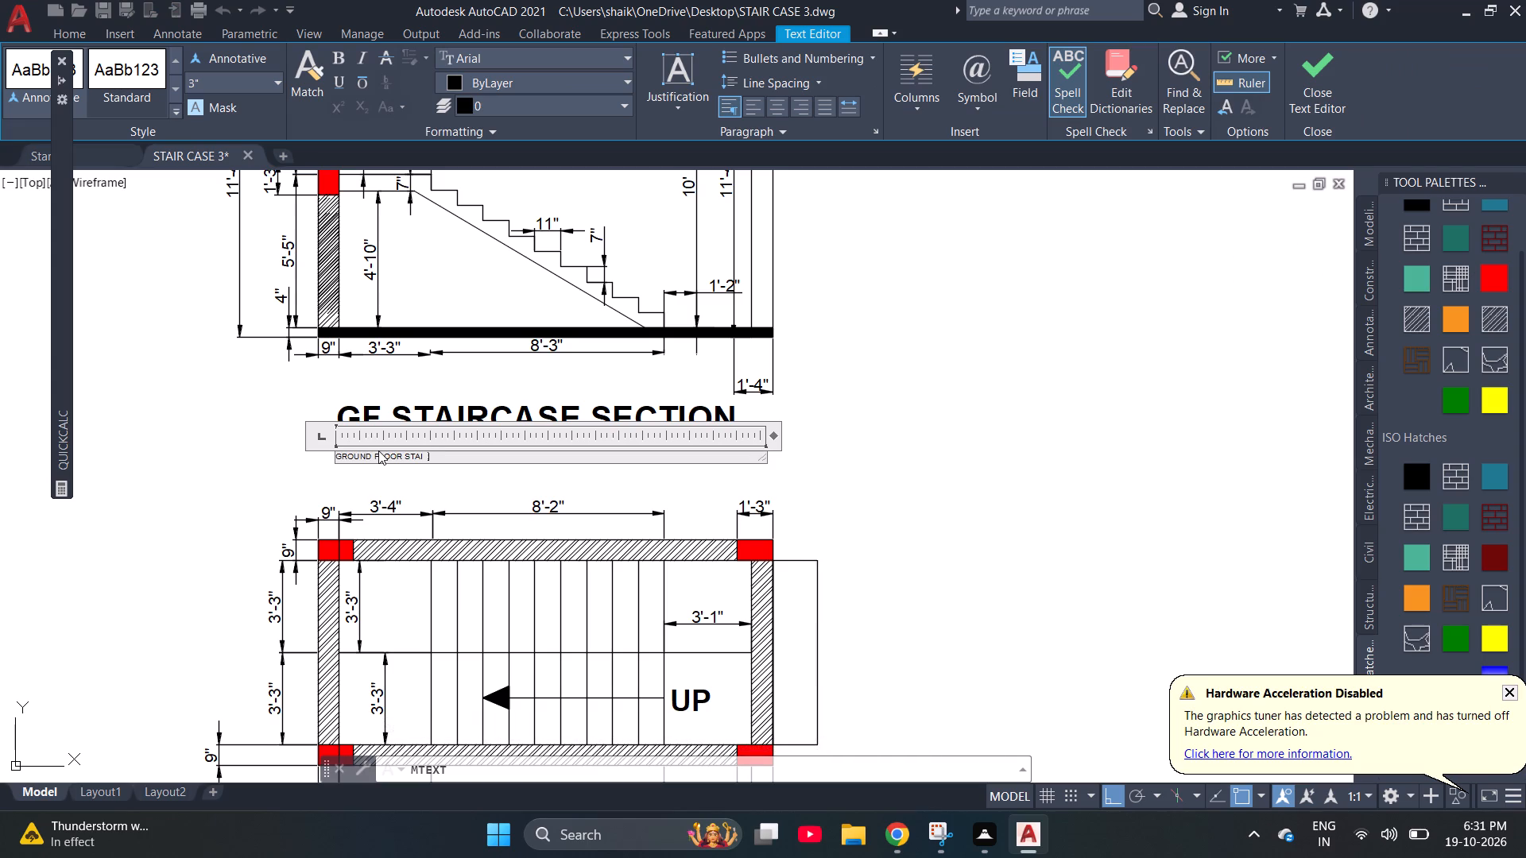
pyautogui.write('CASE SECTION')
# Make the new section title bold and 7" high, and widen its text frame so it fits on one line.
pyautogui.hotkey('ctrl', 'a')
pyautogui.hotkey('ctrl', 'b')
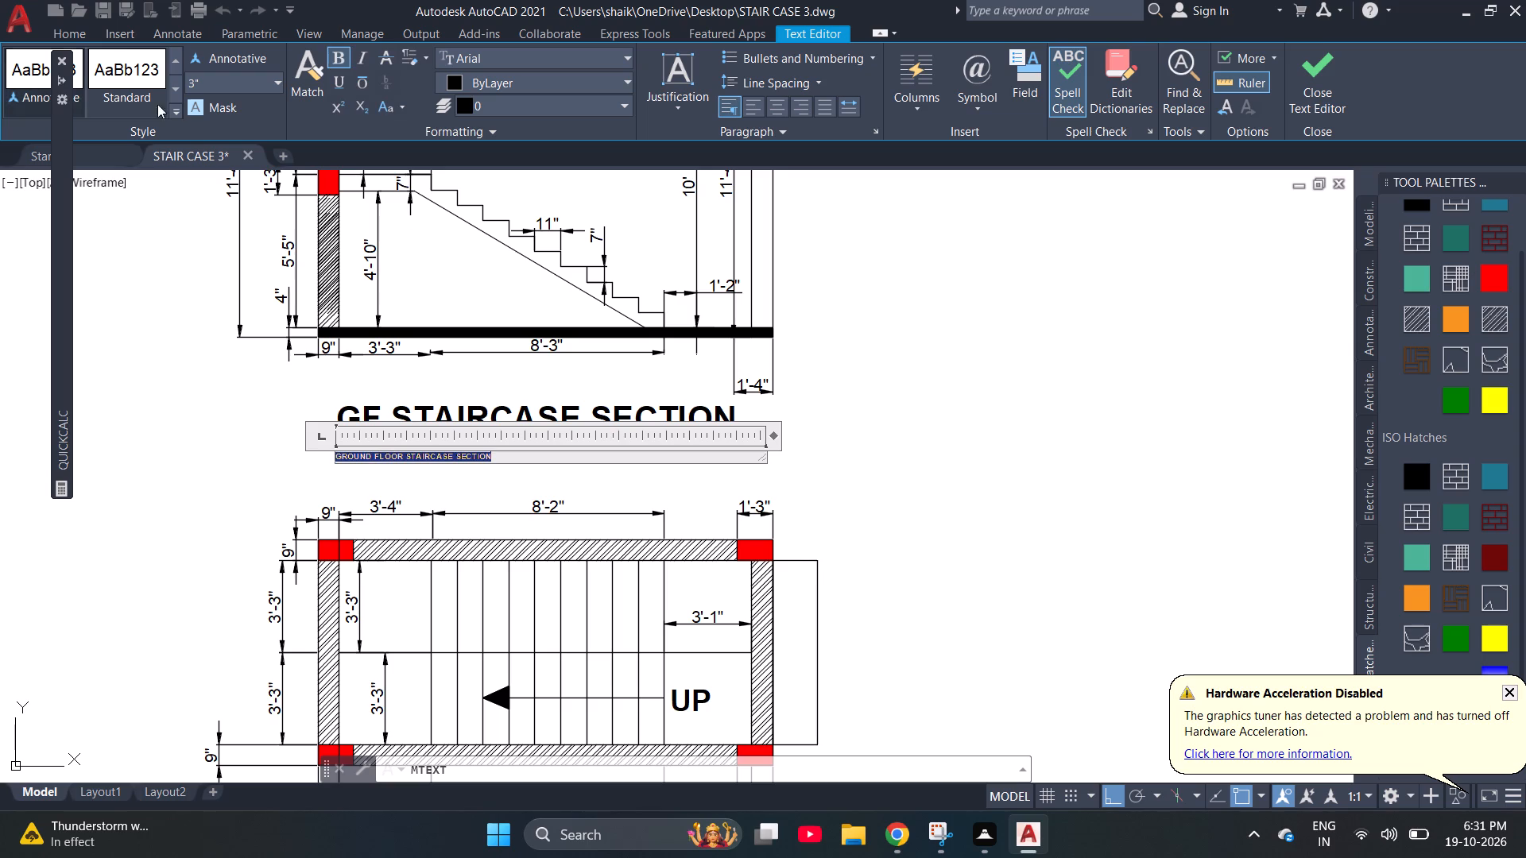
pyautogui.doubleClick(215, 87)
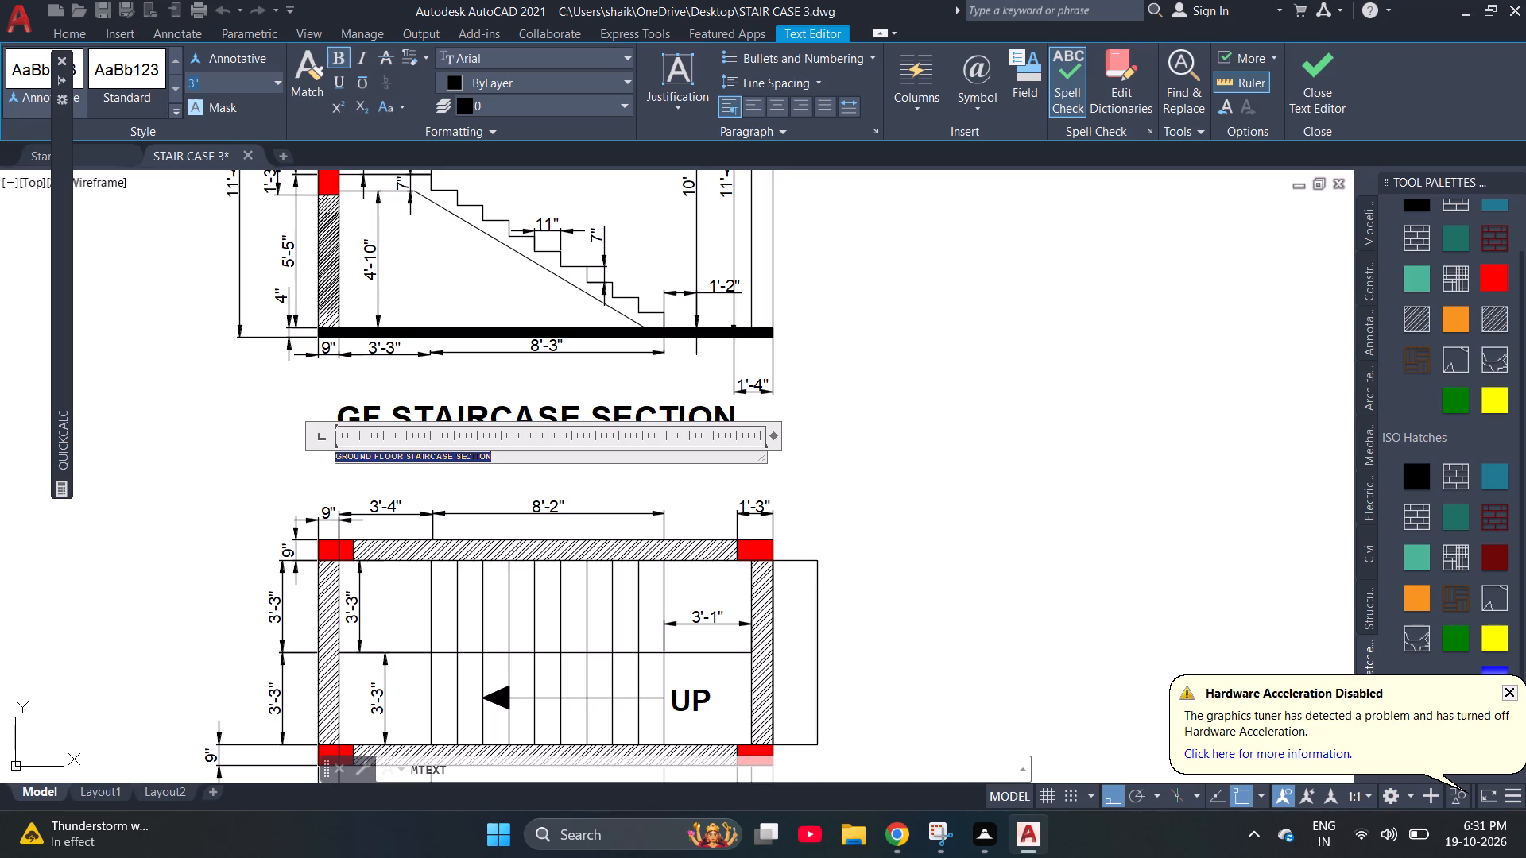
pyautogui.write('7"')
pyautogui.press('Return')
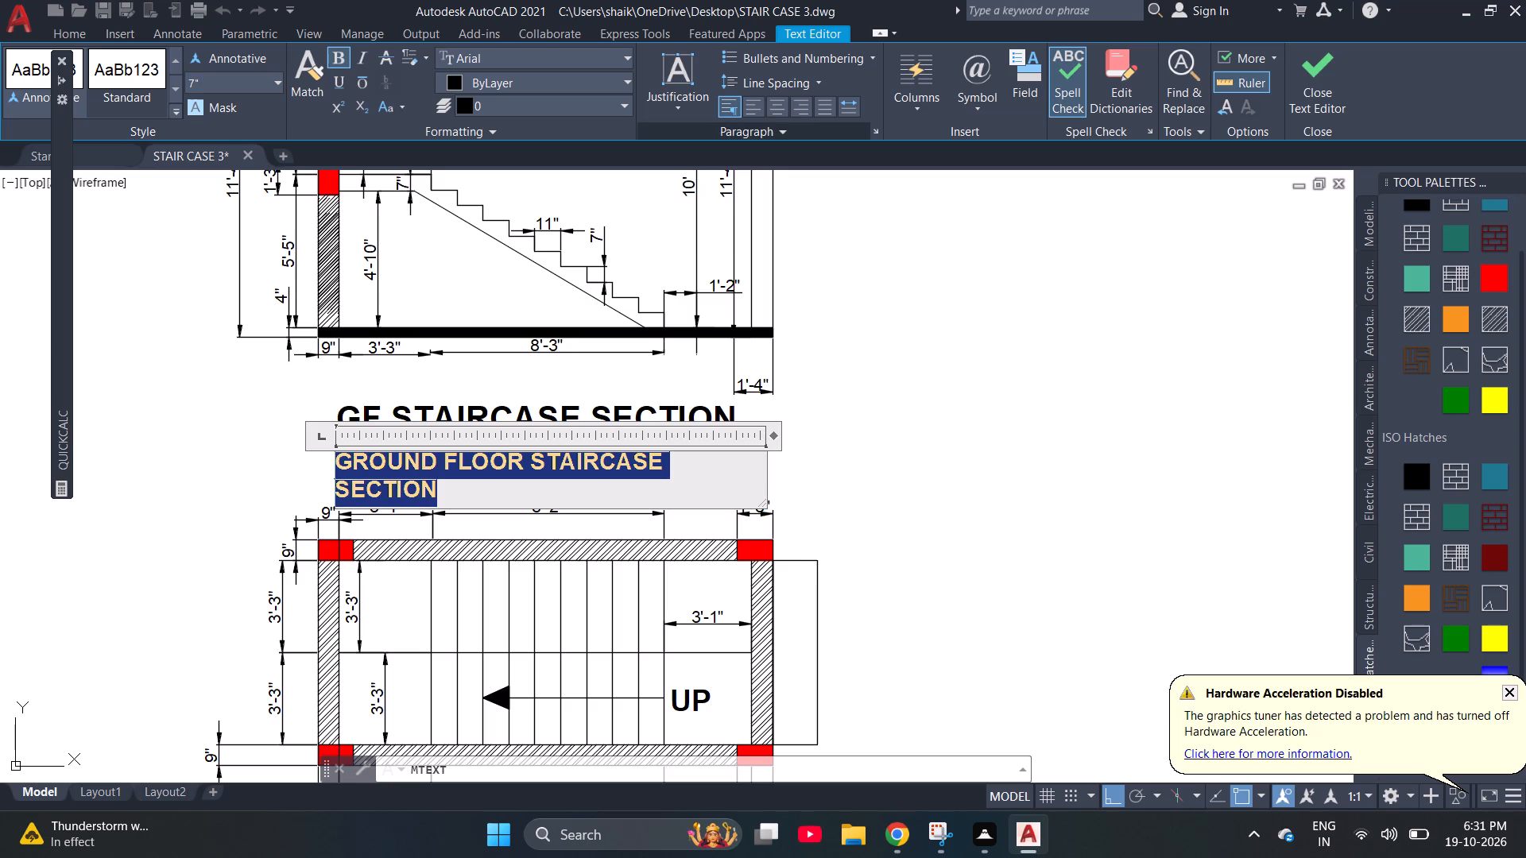
pyautogui.moveTo(762, 504); pyautogui.dragTo(865, 497)
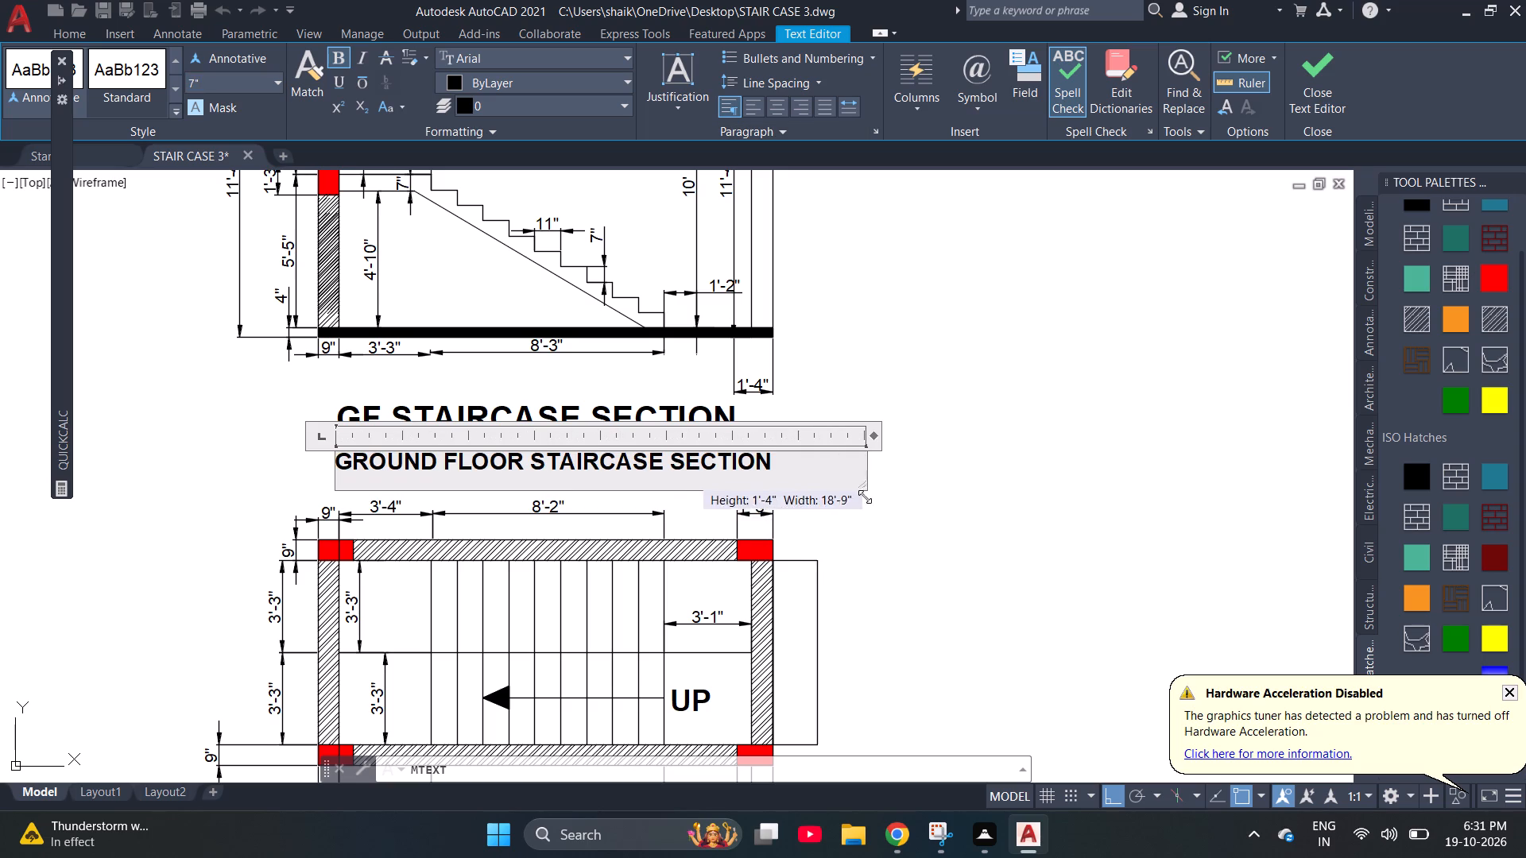
pyautogui.moveTo(865, 497); pyautogui.dragTo(865, 500)
pyautogui.moveTo(634, 437); pyautogui.dragTo(608, 448)
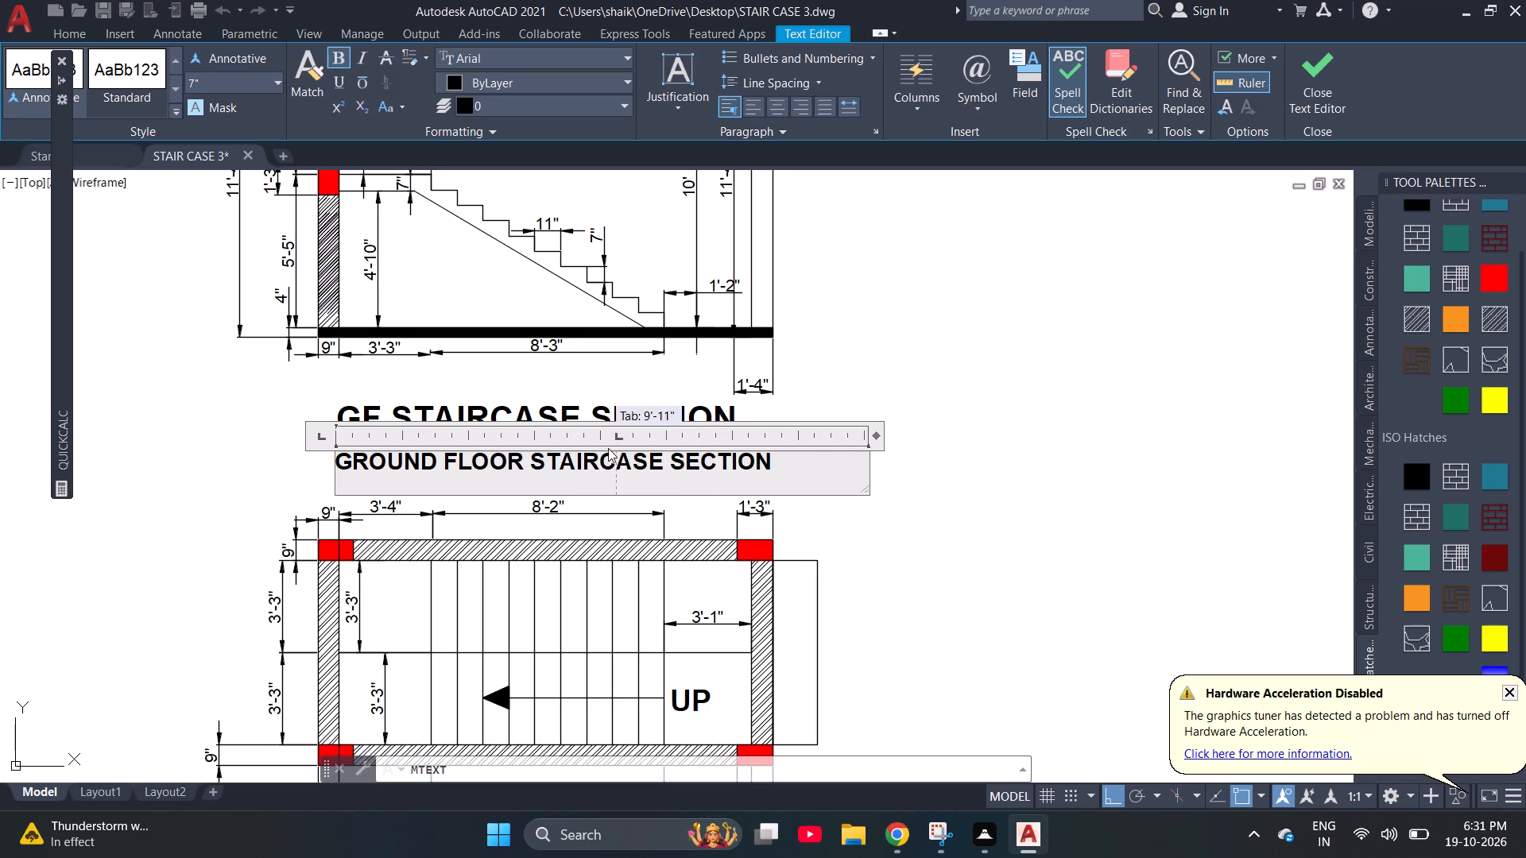
pyautogui.moveTo(608, 448); pyautogui.dragTo(606, 450)
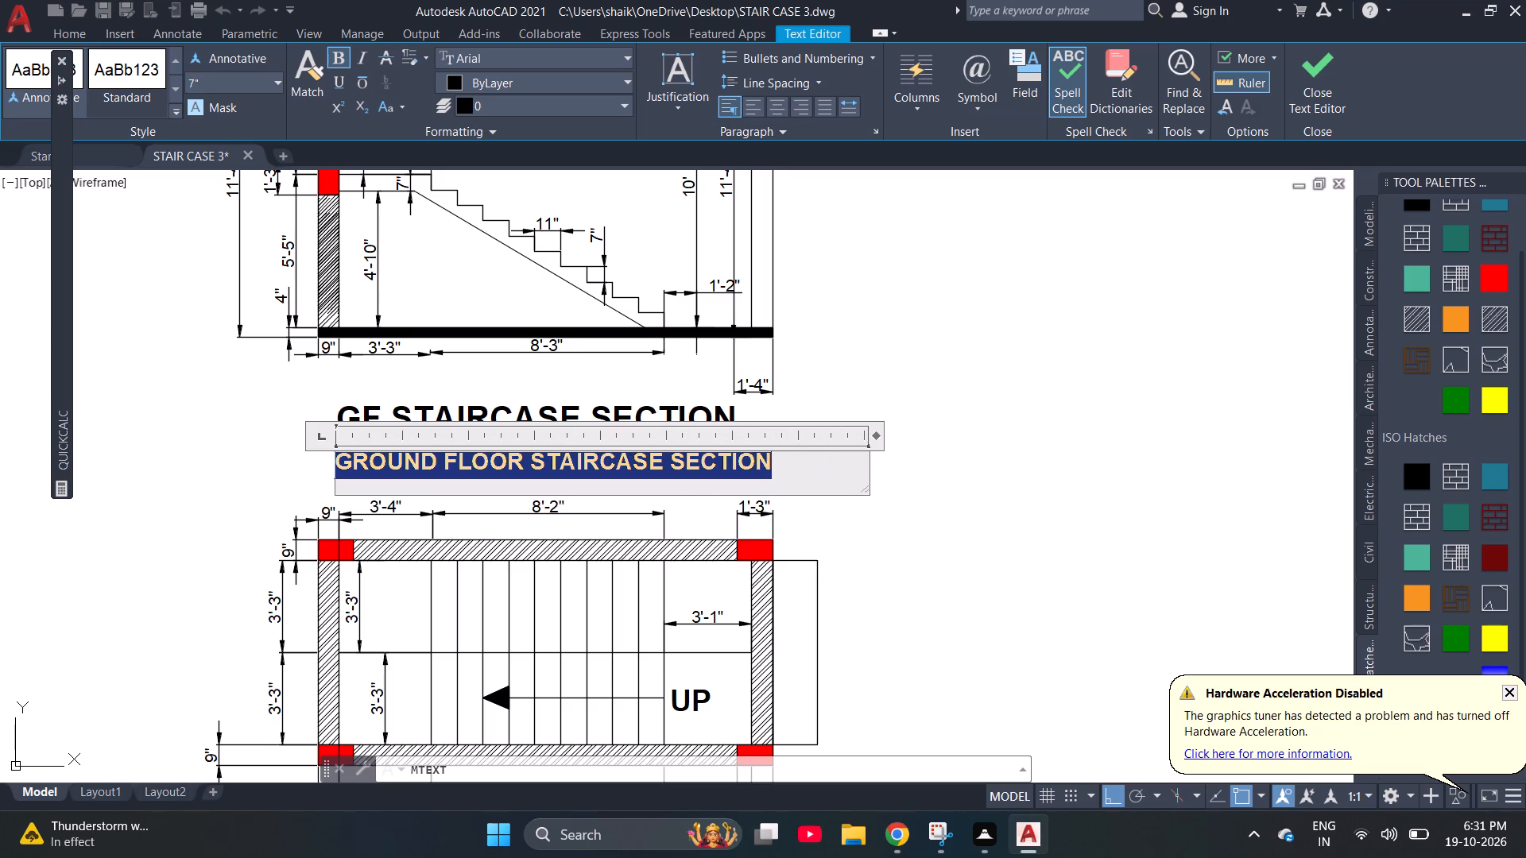
pyautogui.click(1085, 447)
# Delete the old GF STAIRCASE SECTION title.
pyautogui.click(372, 421)
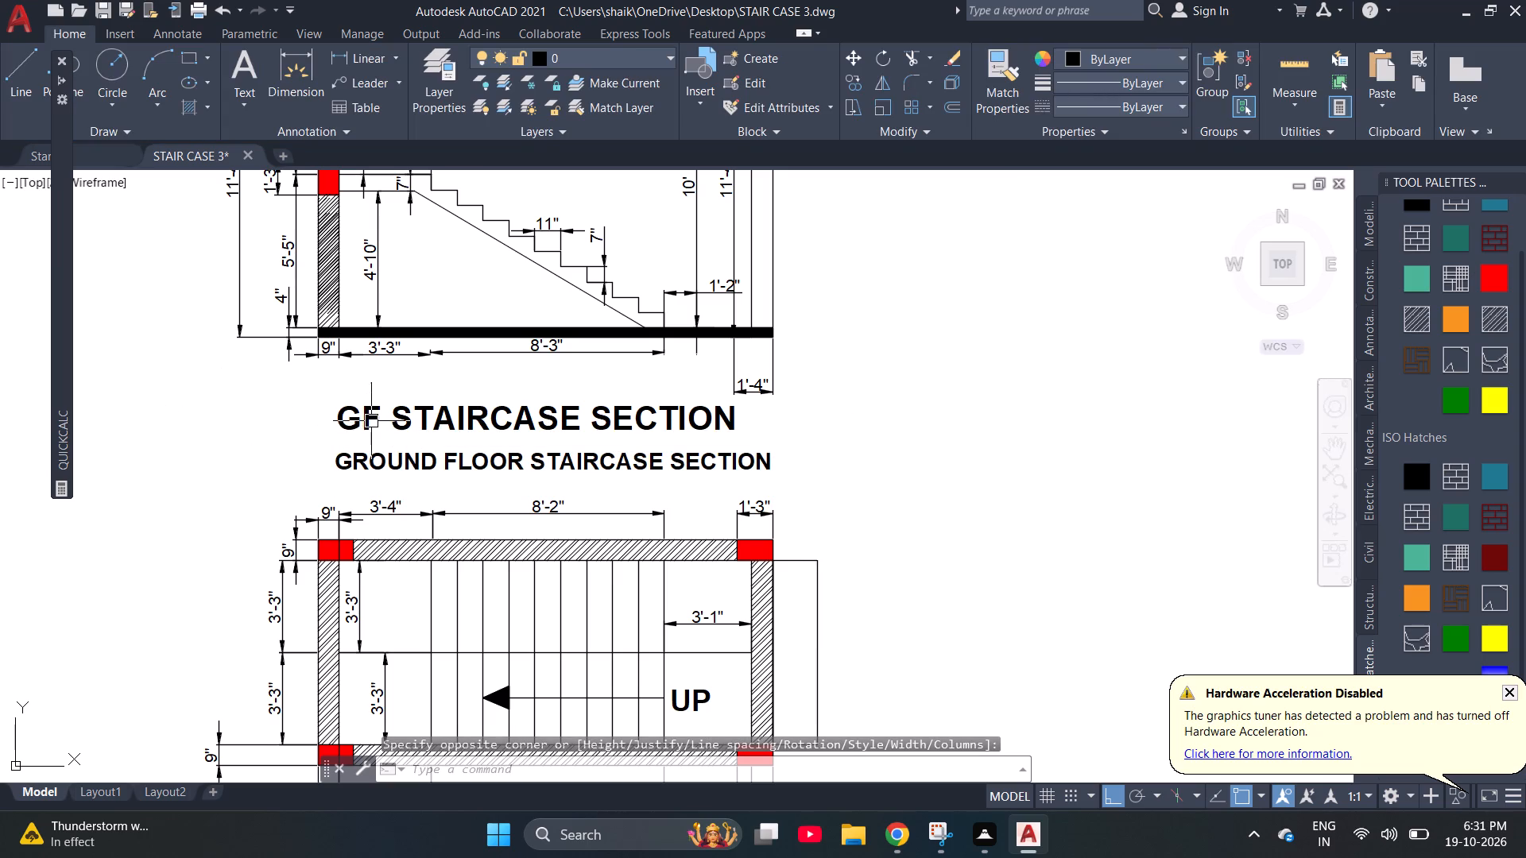
pyautogui.press('Delete')
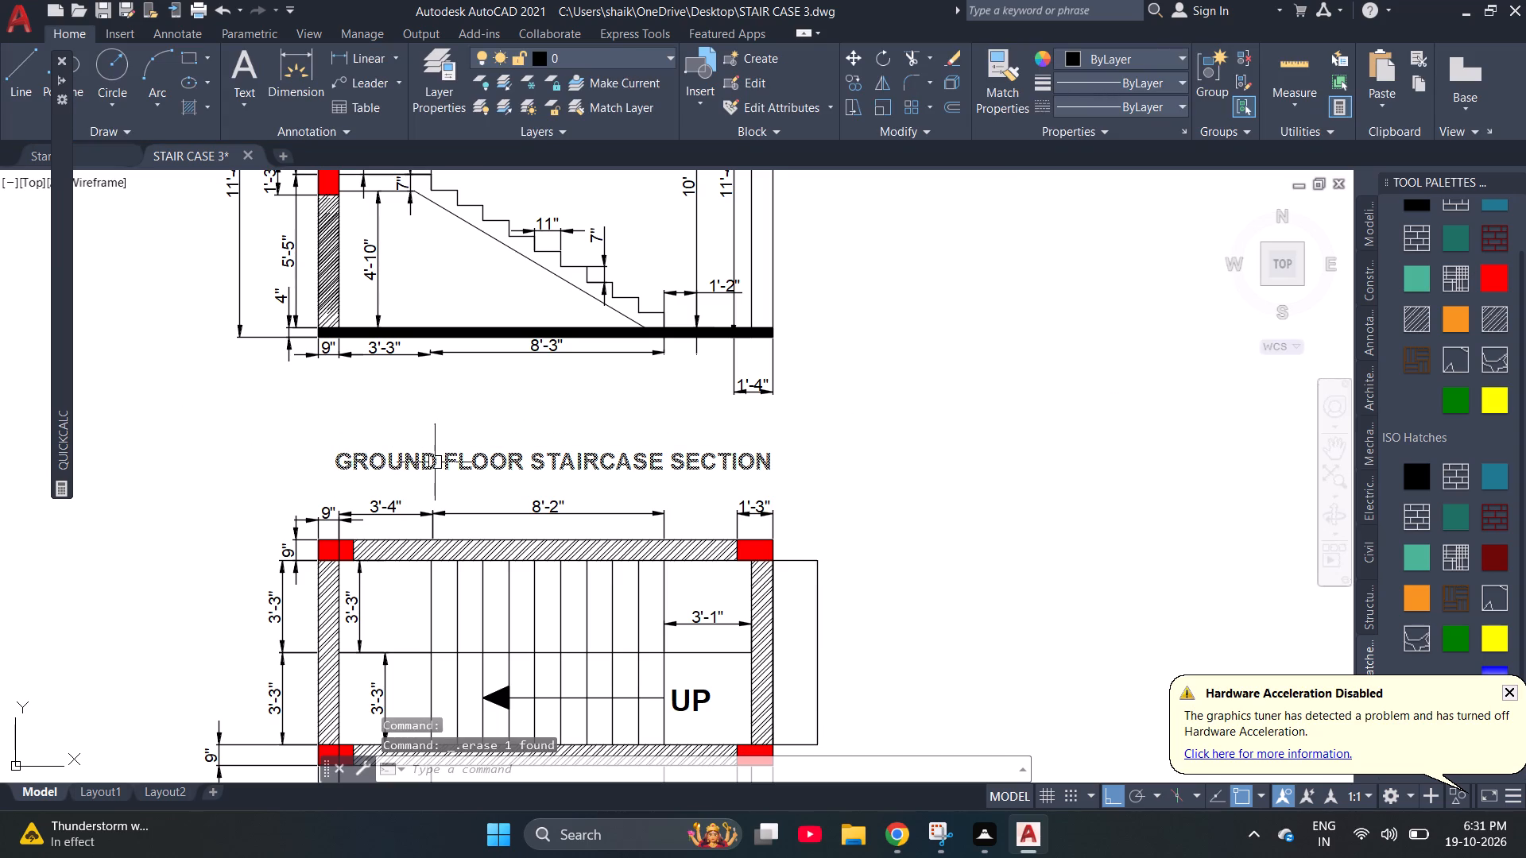
# Set the GROUND FLOOR STAIRCASE SECTION title's text height to 10" and widen its frame to keep it on one line.
pyautogui.click(435, 462)
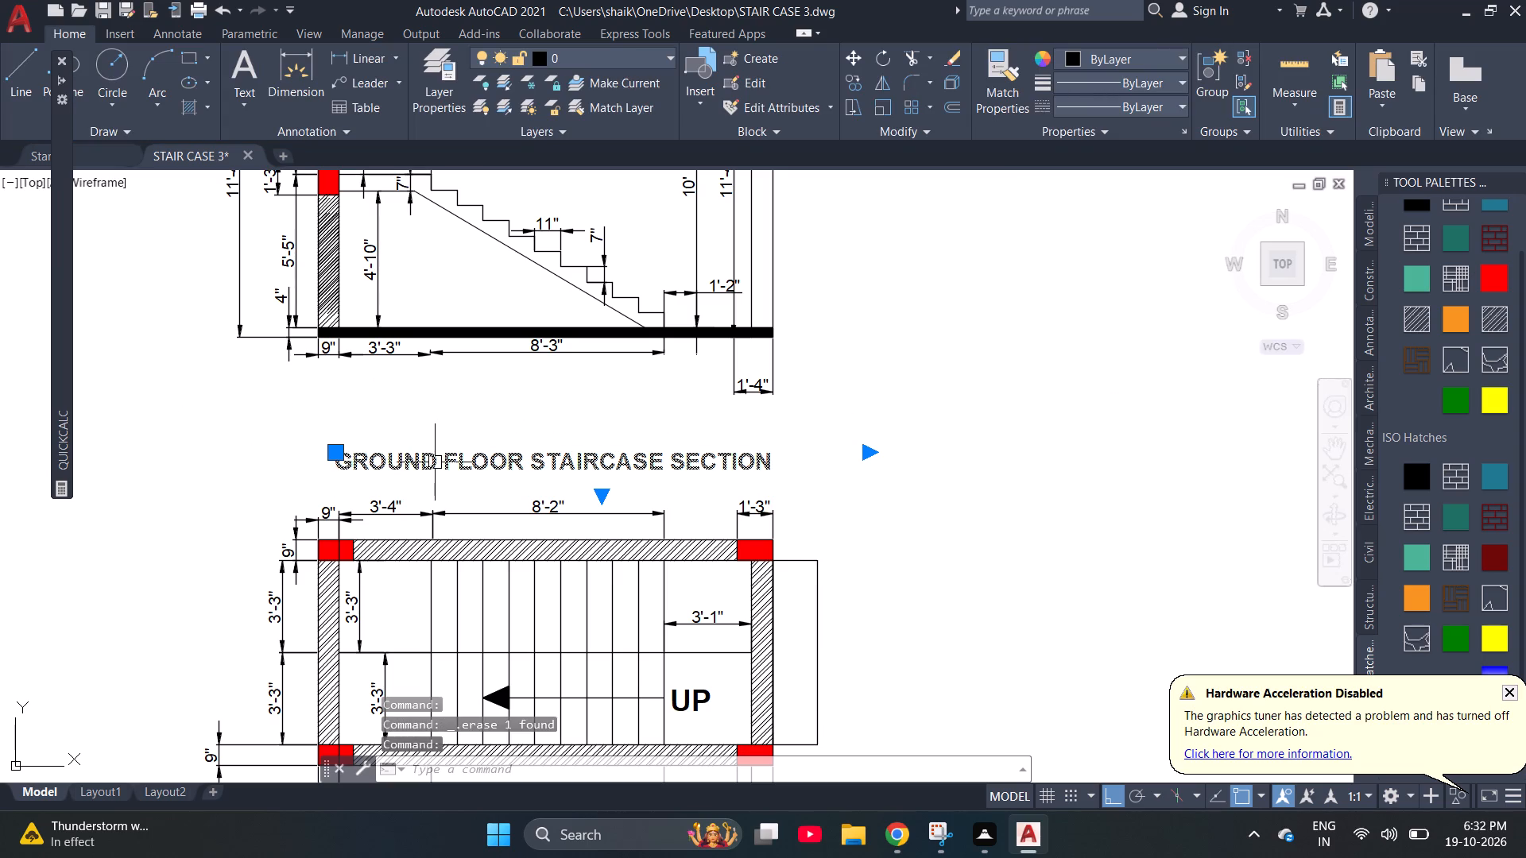
pyautogui.doubleClick(435, 462)
pyautogui.hotkey('ctrl', 'a')
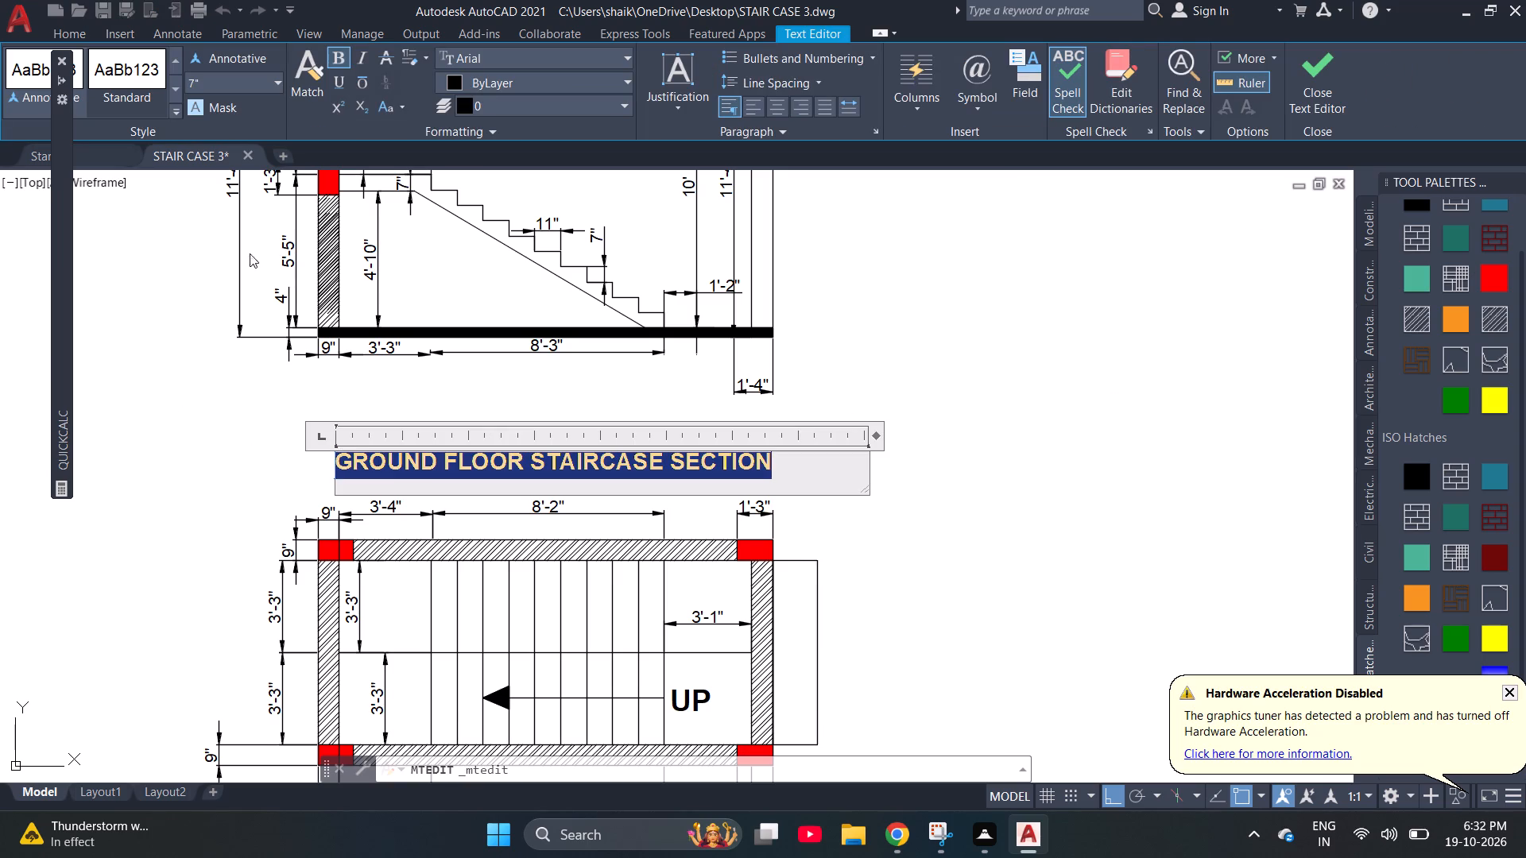
pyautogui.click(235, 81)
pyautogui.write('10"')
pyautogui.press('Return')
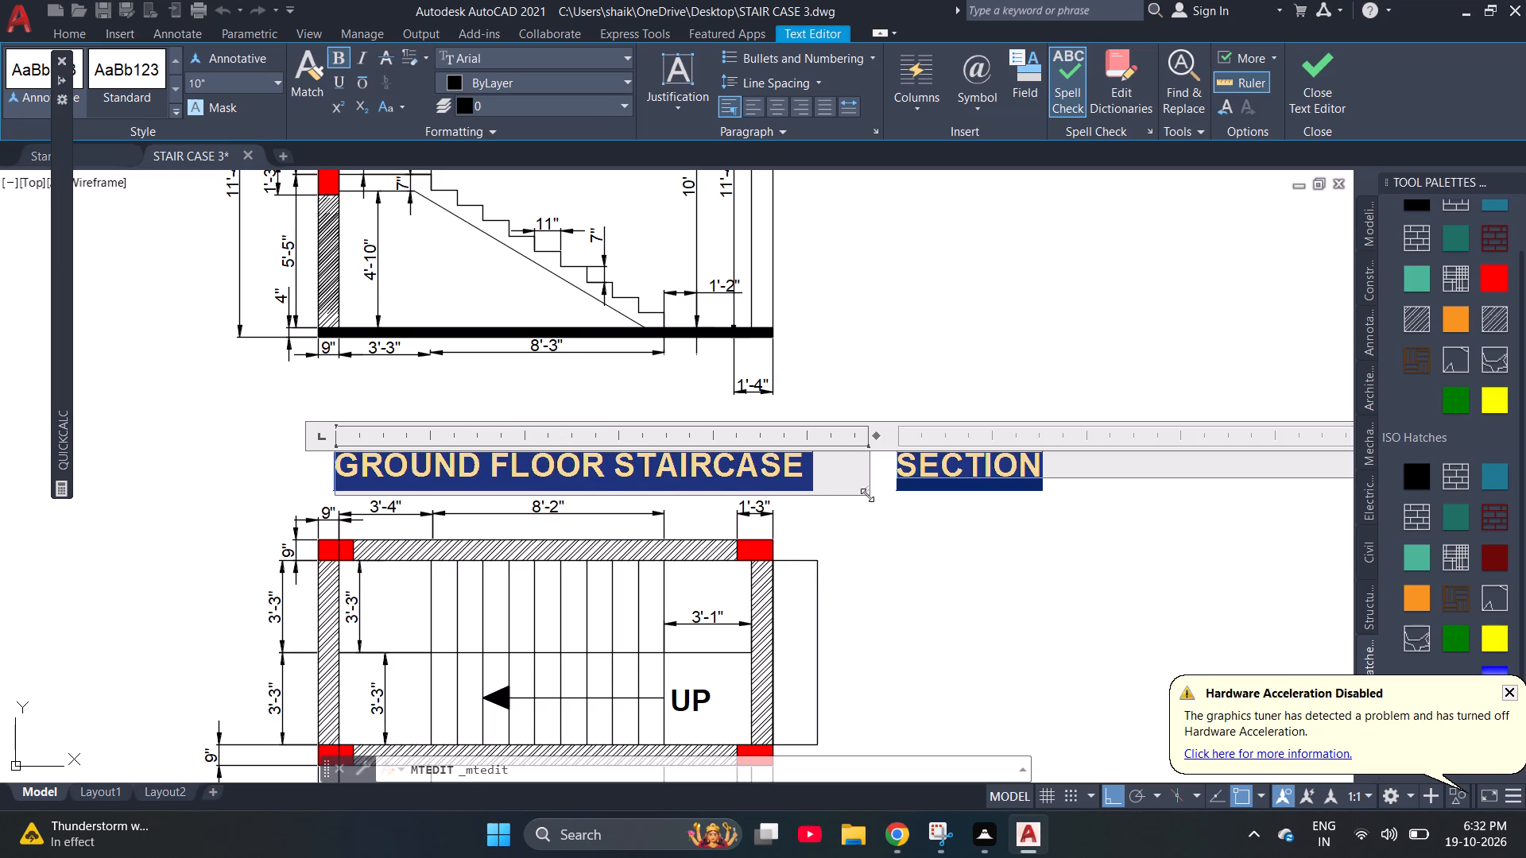
pyautogui.moveTo(867, 495); pyautogui.dragTo(974, 547)
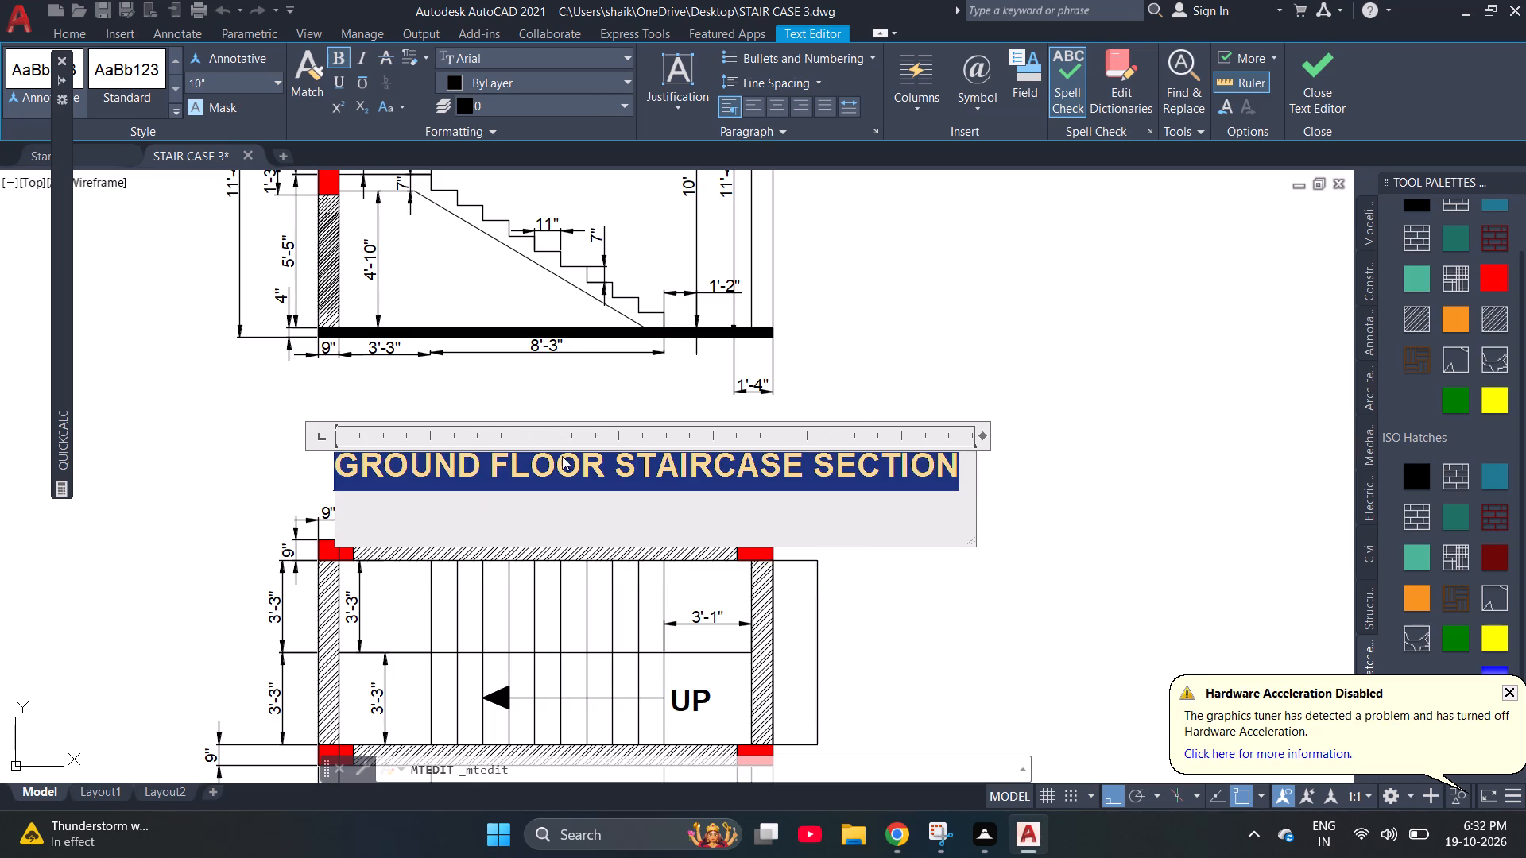
pyautogui.click(292, 448)
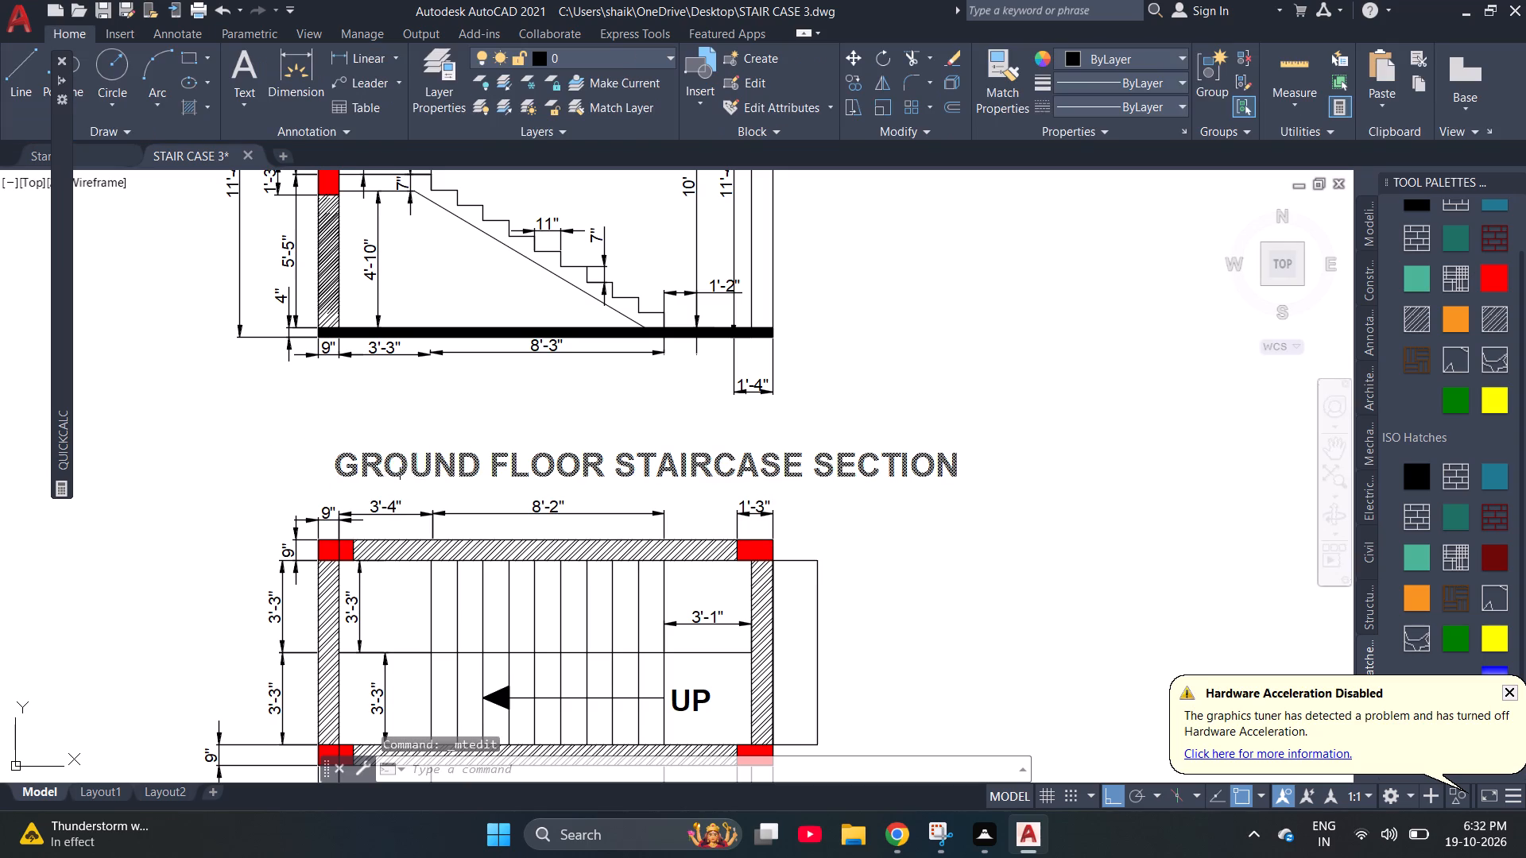
# Move the new section title about 2'-7" to the left and about 1'-1" up, beneath the section.
pyautogui.click(394, 458)
pyautogui.click(334, 454)
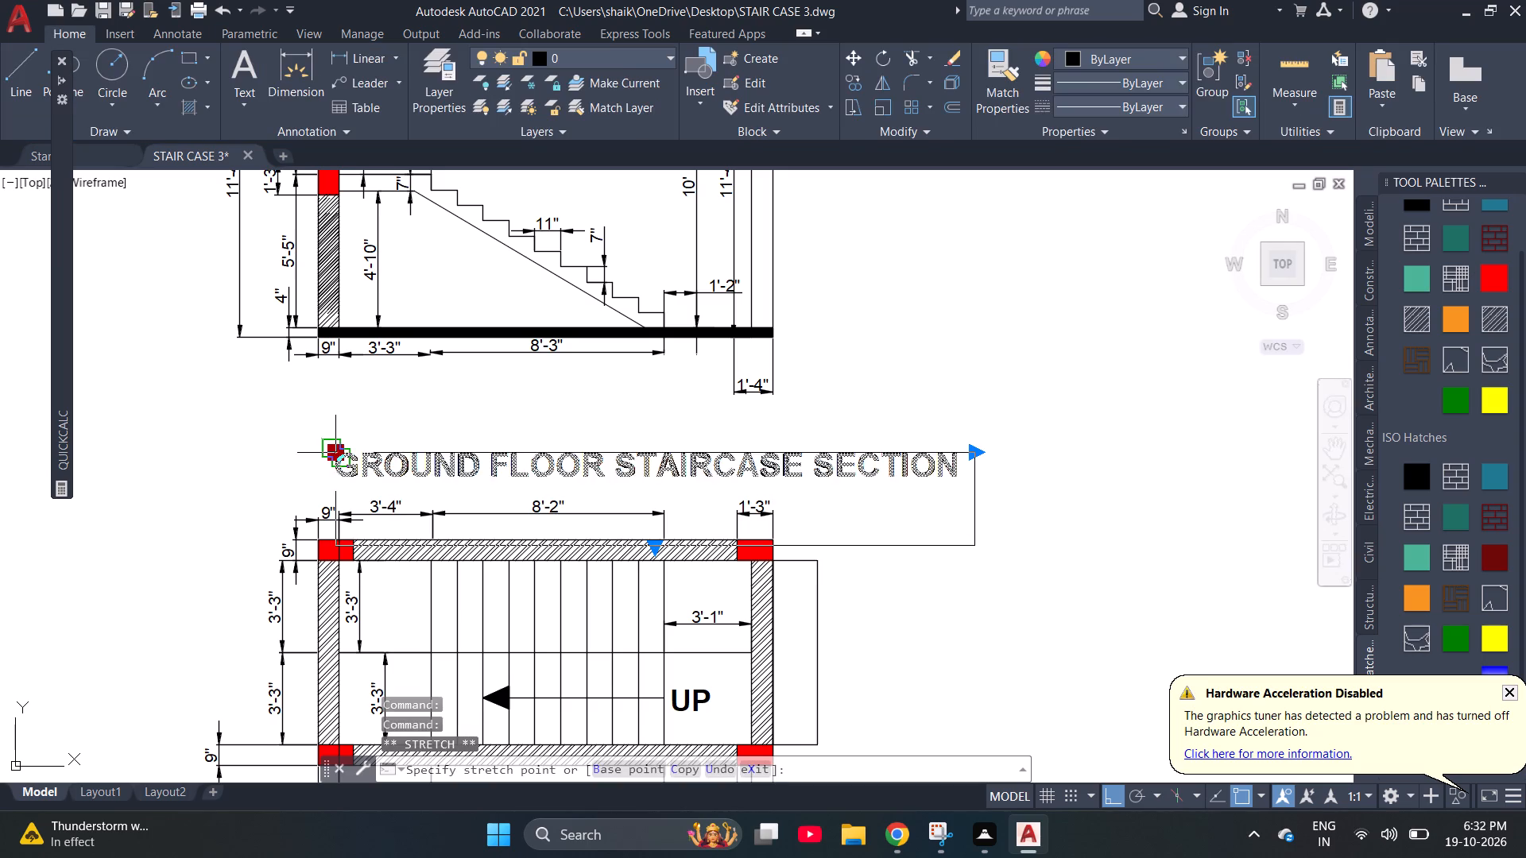
pyautogui.click(261, 400)
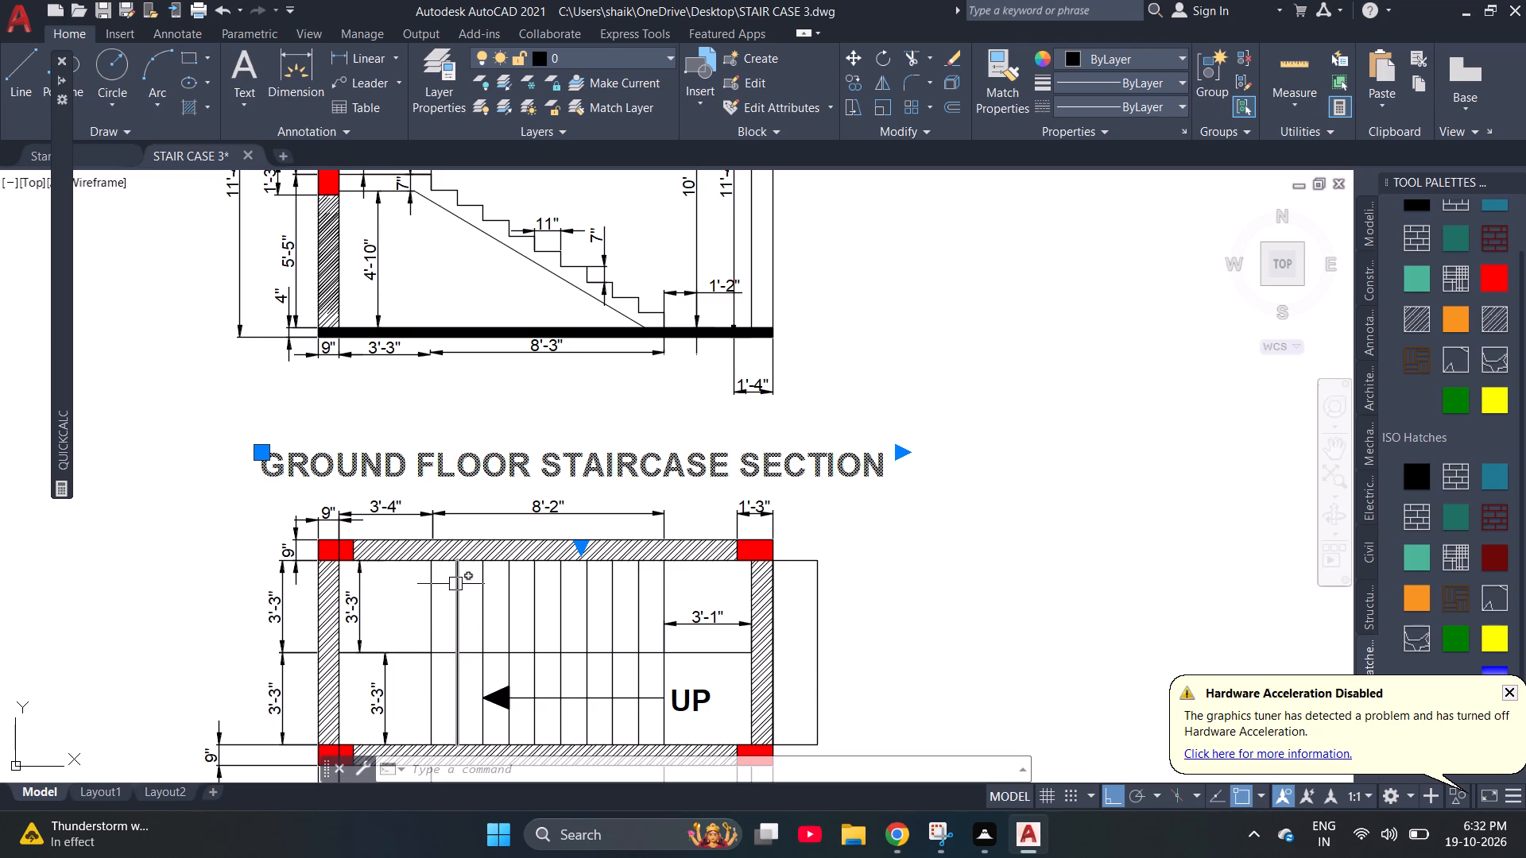
pyautogui.click(258, 460)
pyautogui.click(269, 421)
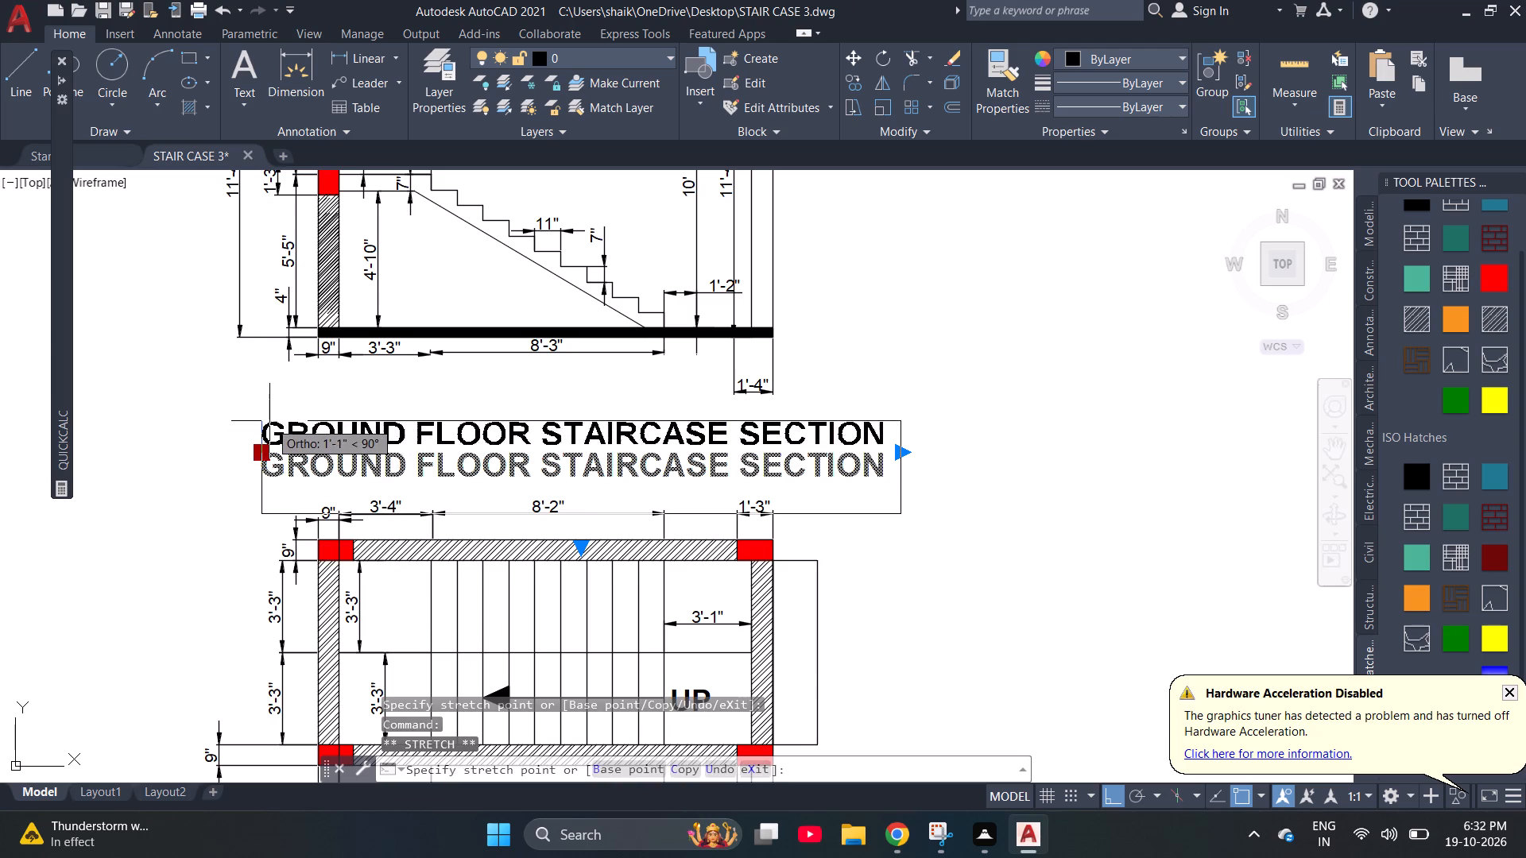
pyautogui.press('Escape')
# Shift the section title slightly further left, starting it in line with the section's outermost 11'-4" dimension line.
pyautogui.scroll(-1, 231, 459)
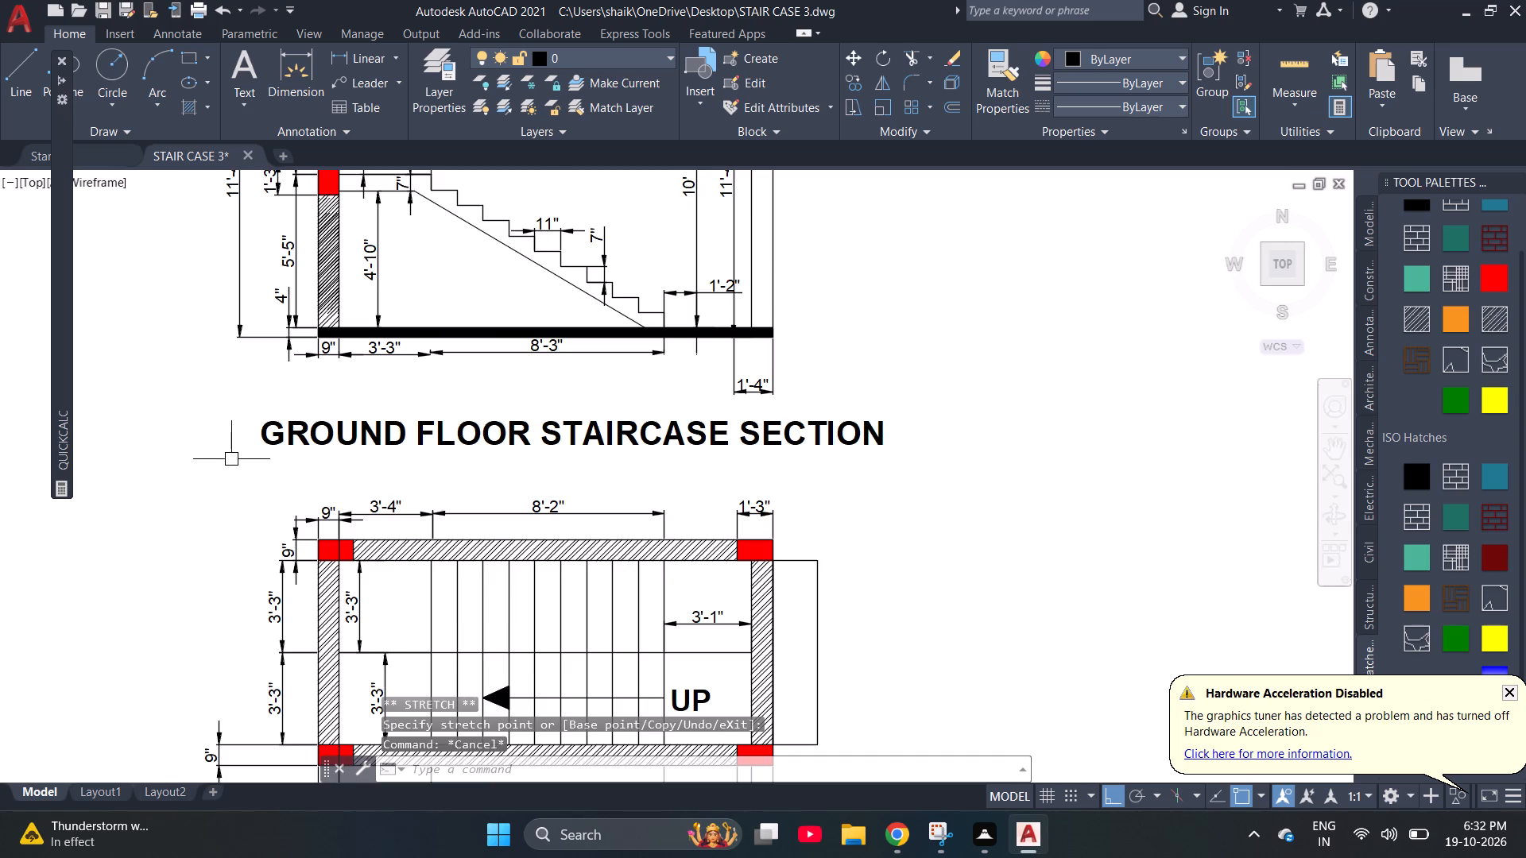
pyautogui.scroll(-1, 234, 458)
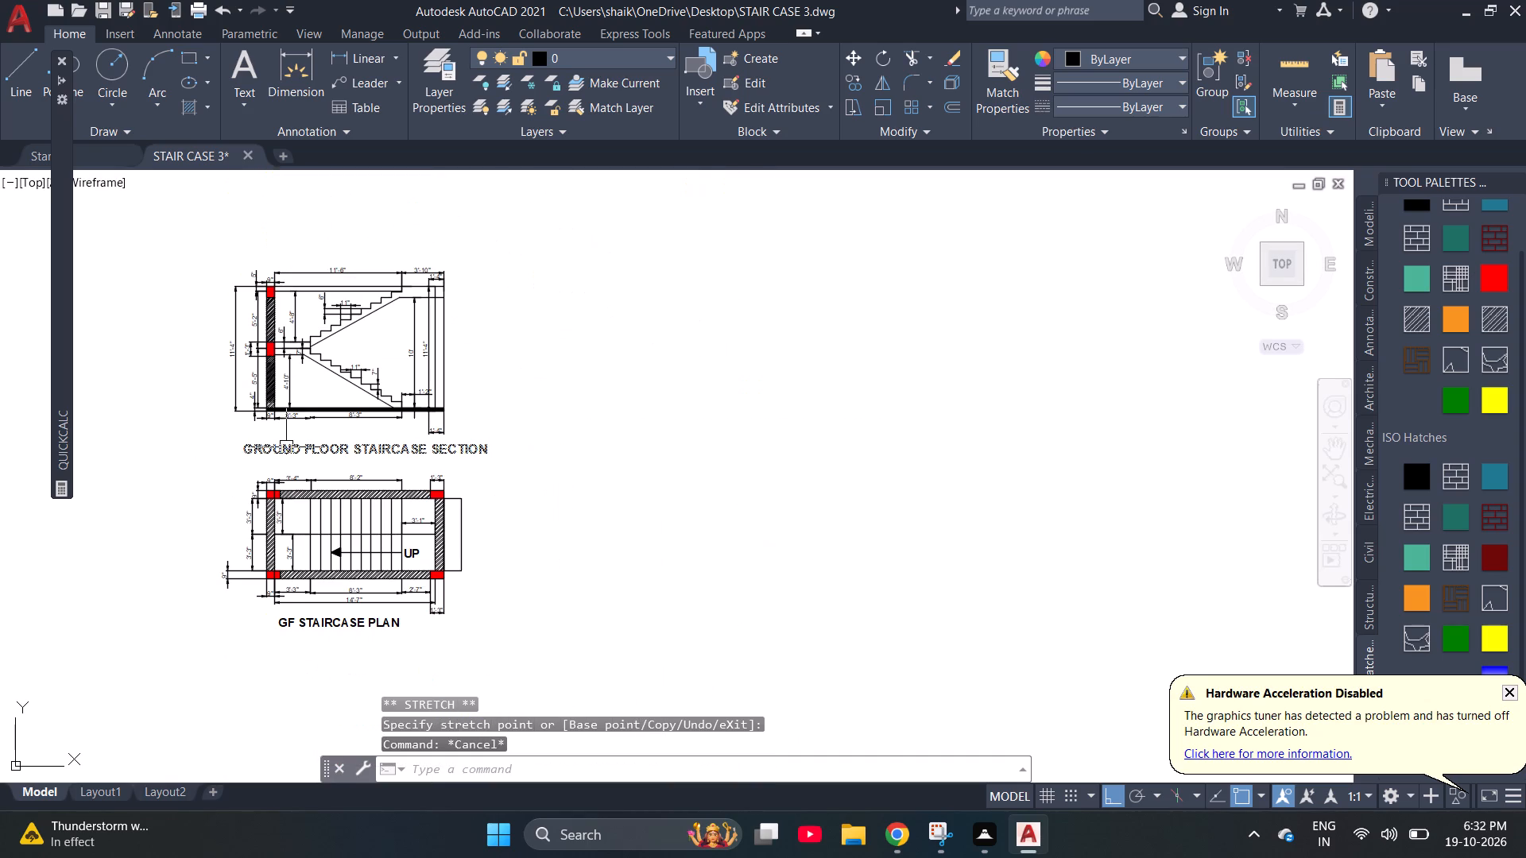
pyautogui.scroll(2, 253, 456)
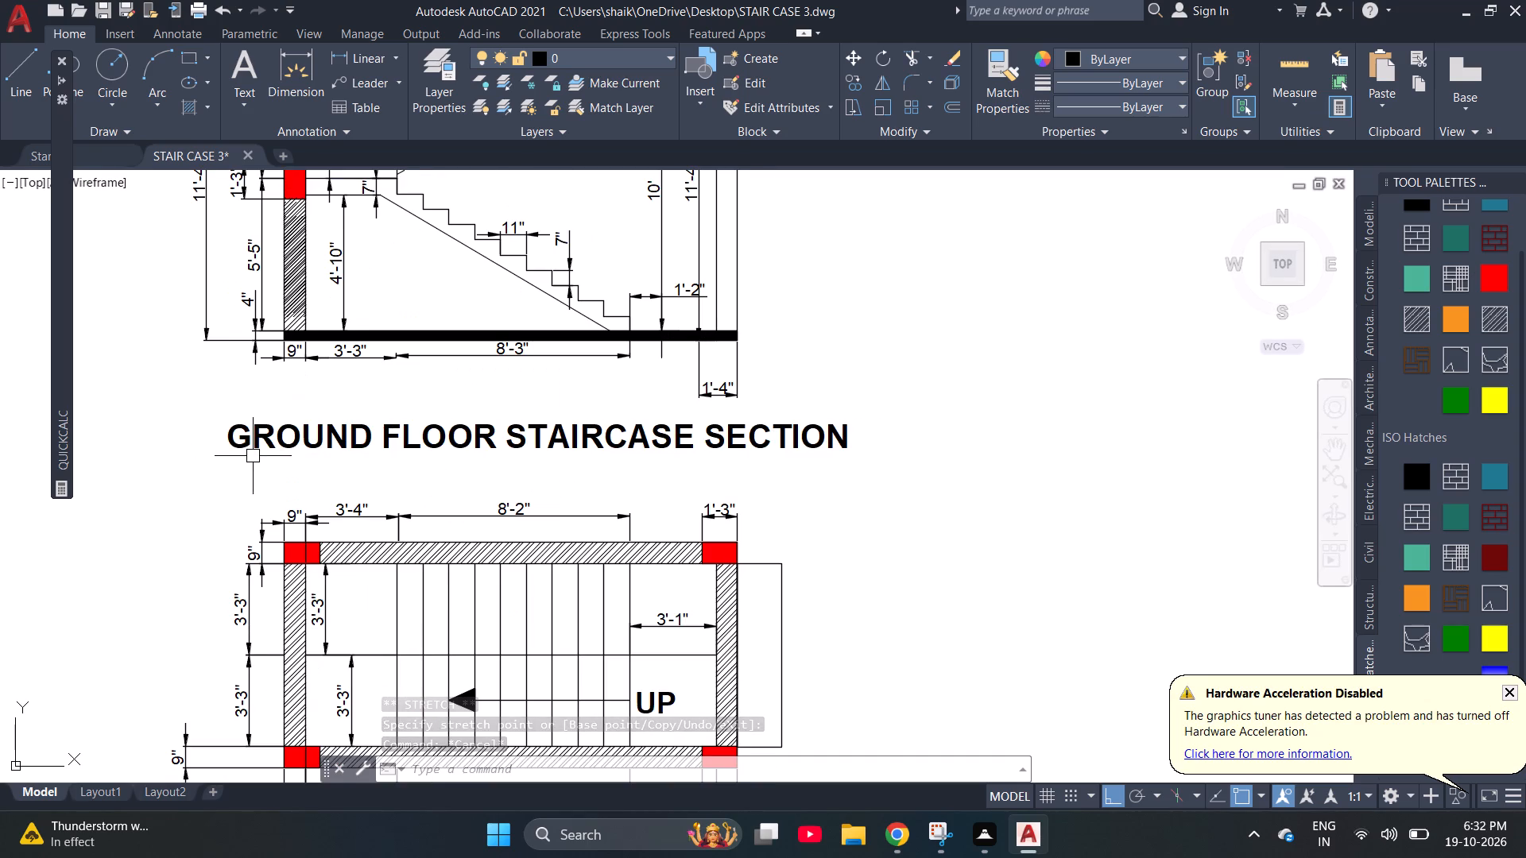
pyautogui.click(237, 424)
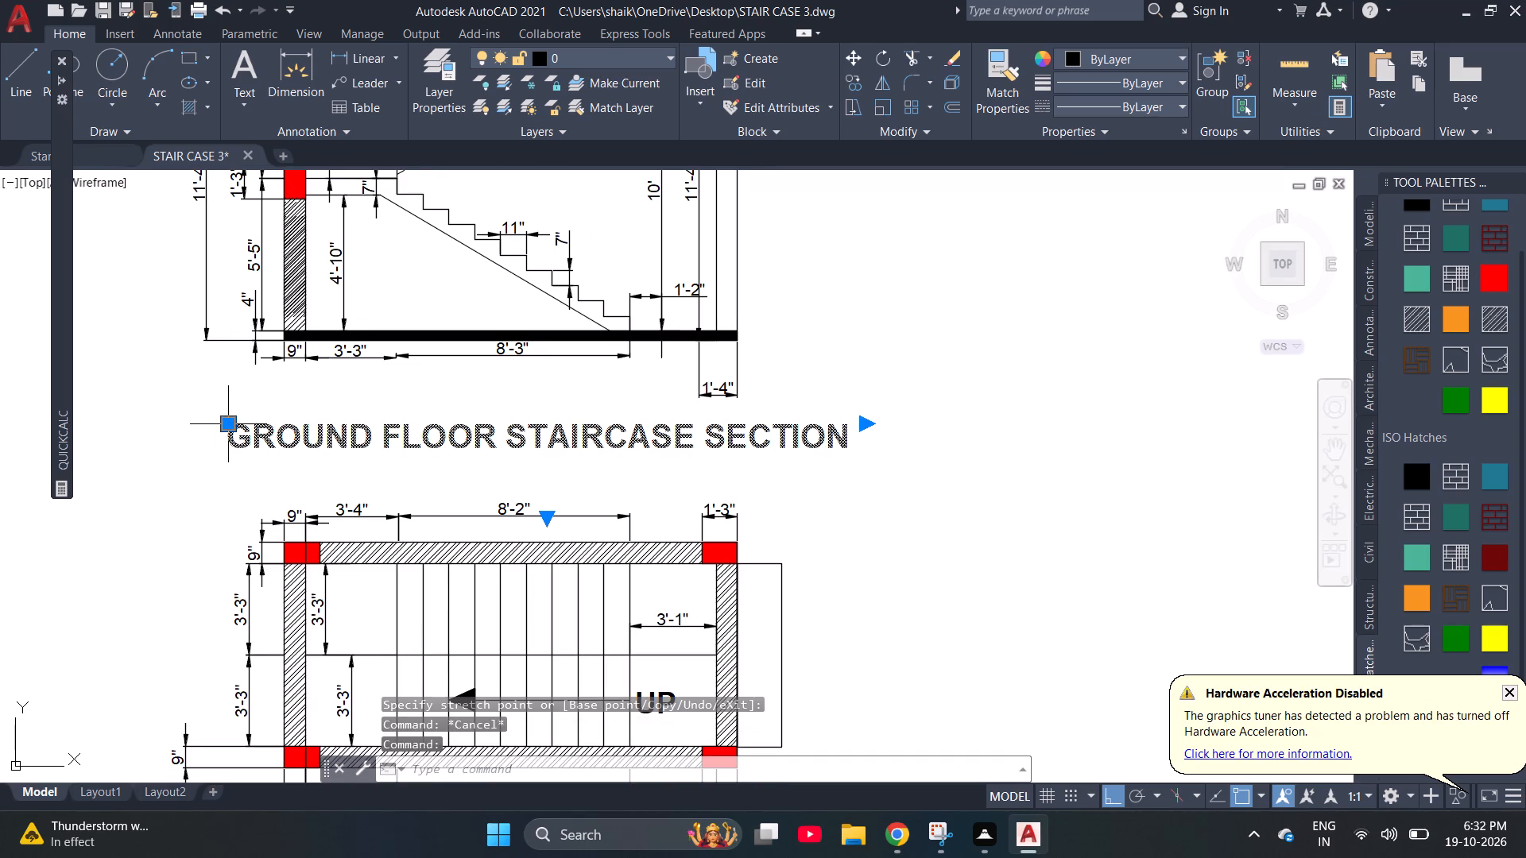
pyautogui.click(234, 420)
pyautogui.click(207, 408)
pyautogui.press('Escape')
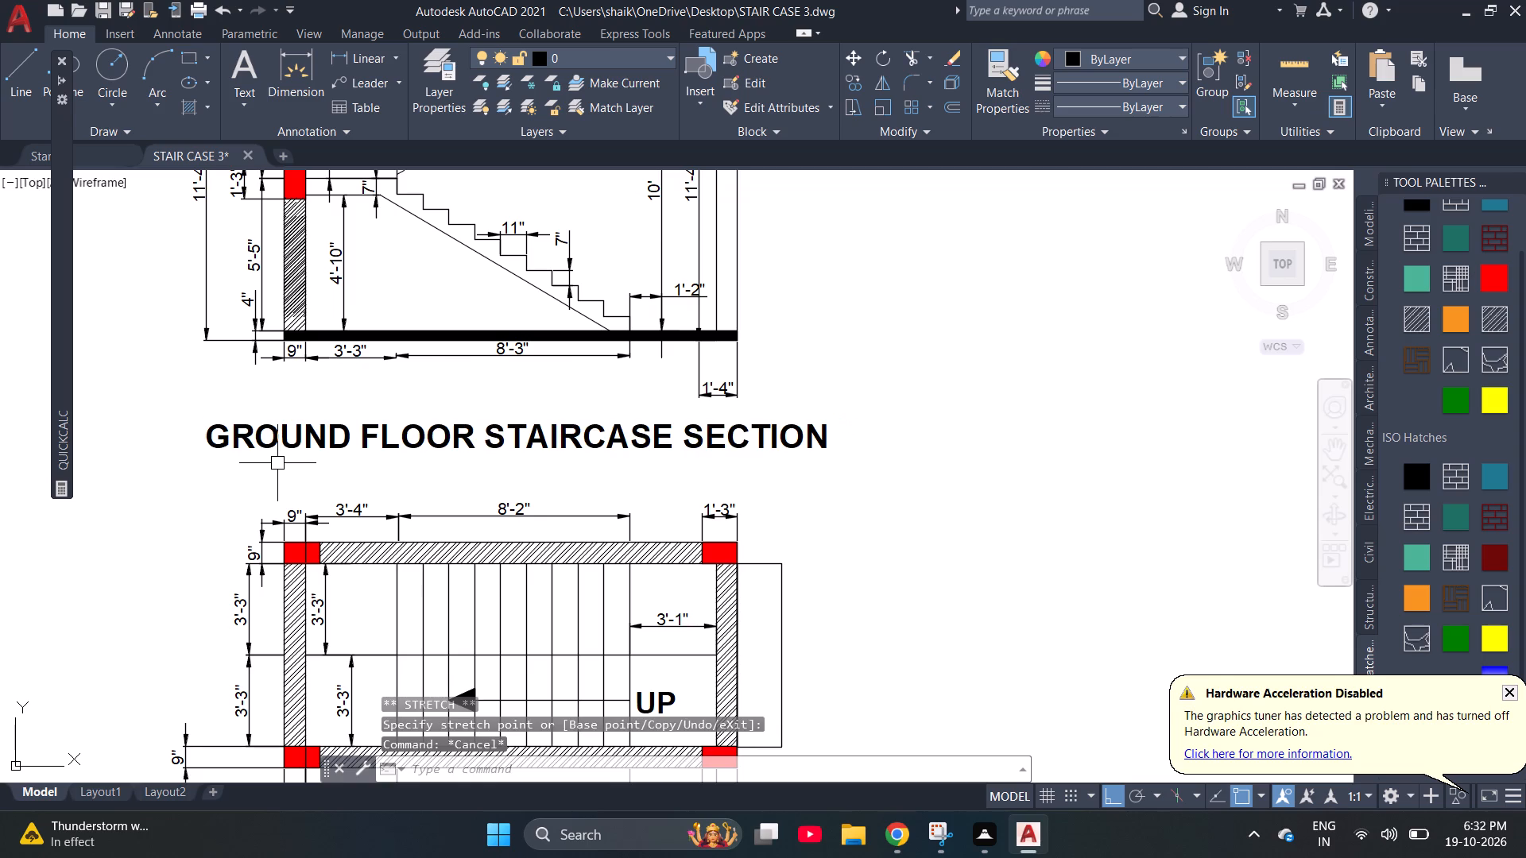
# Check the new section title's size and placement between the staircase section and the plan.
pyautogui.scroll(-1, 277, 463)
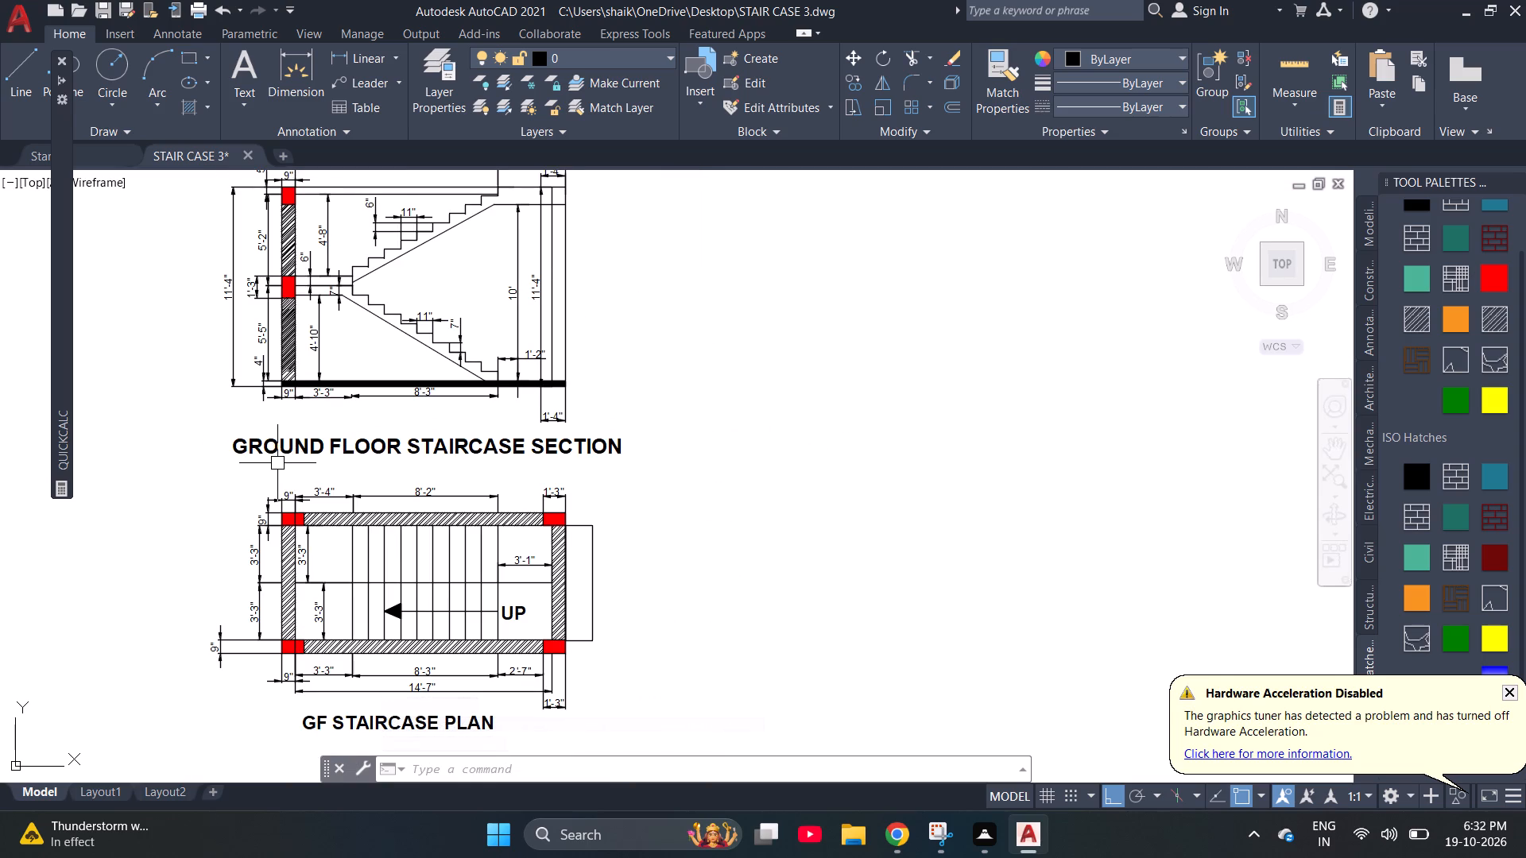
pyautogui.scroll(-1, 683, 520)
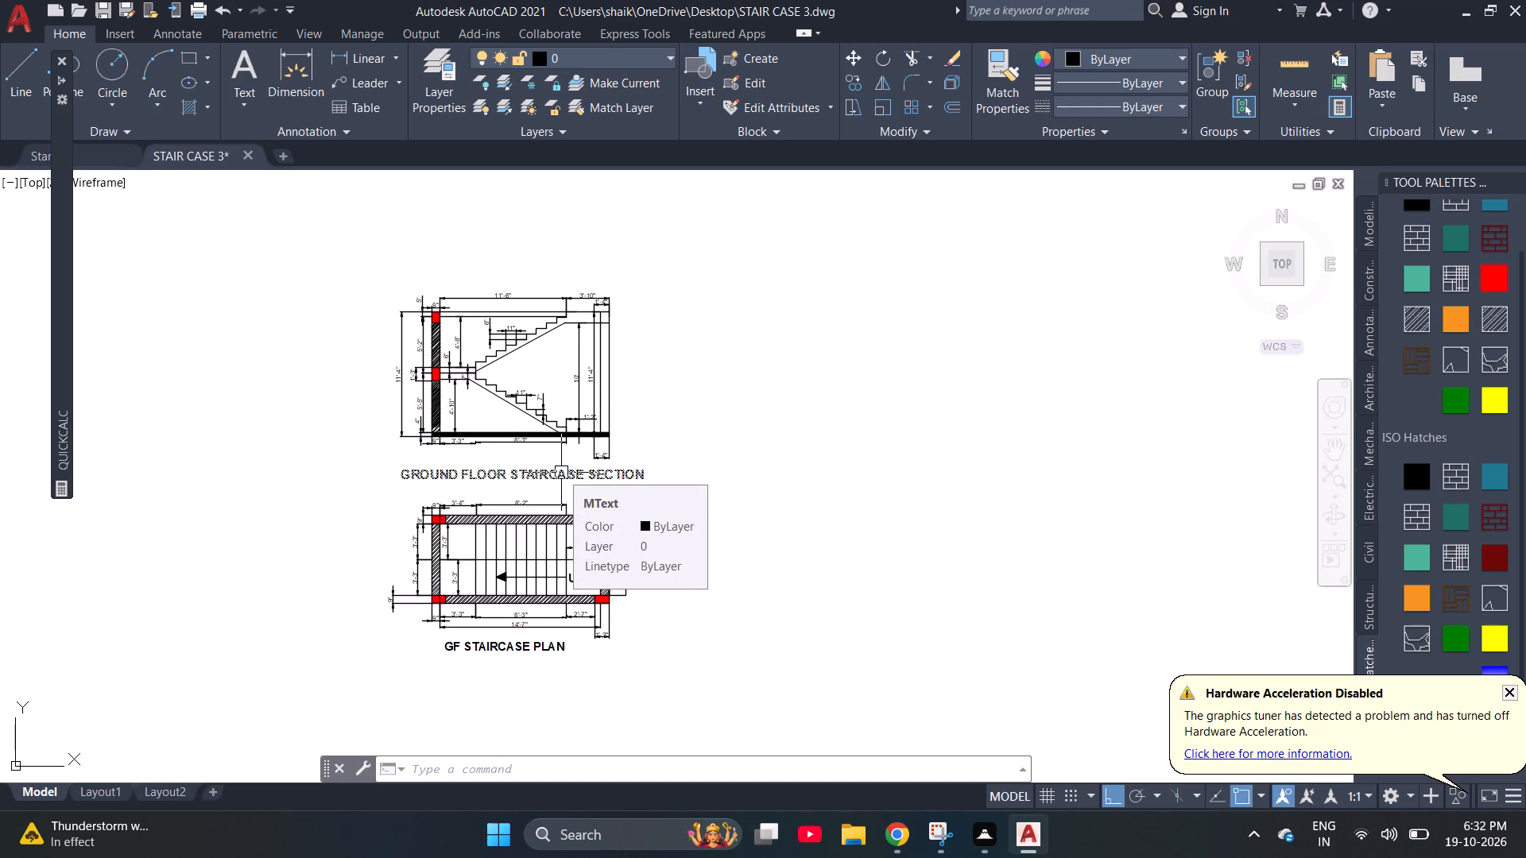
pyautogui.scroll(1, 561, 473)
pyautogui.press('Escape')
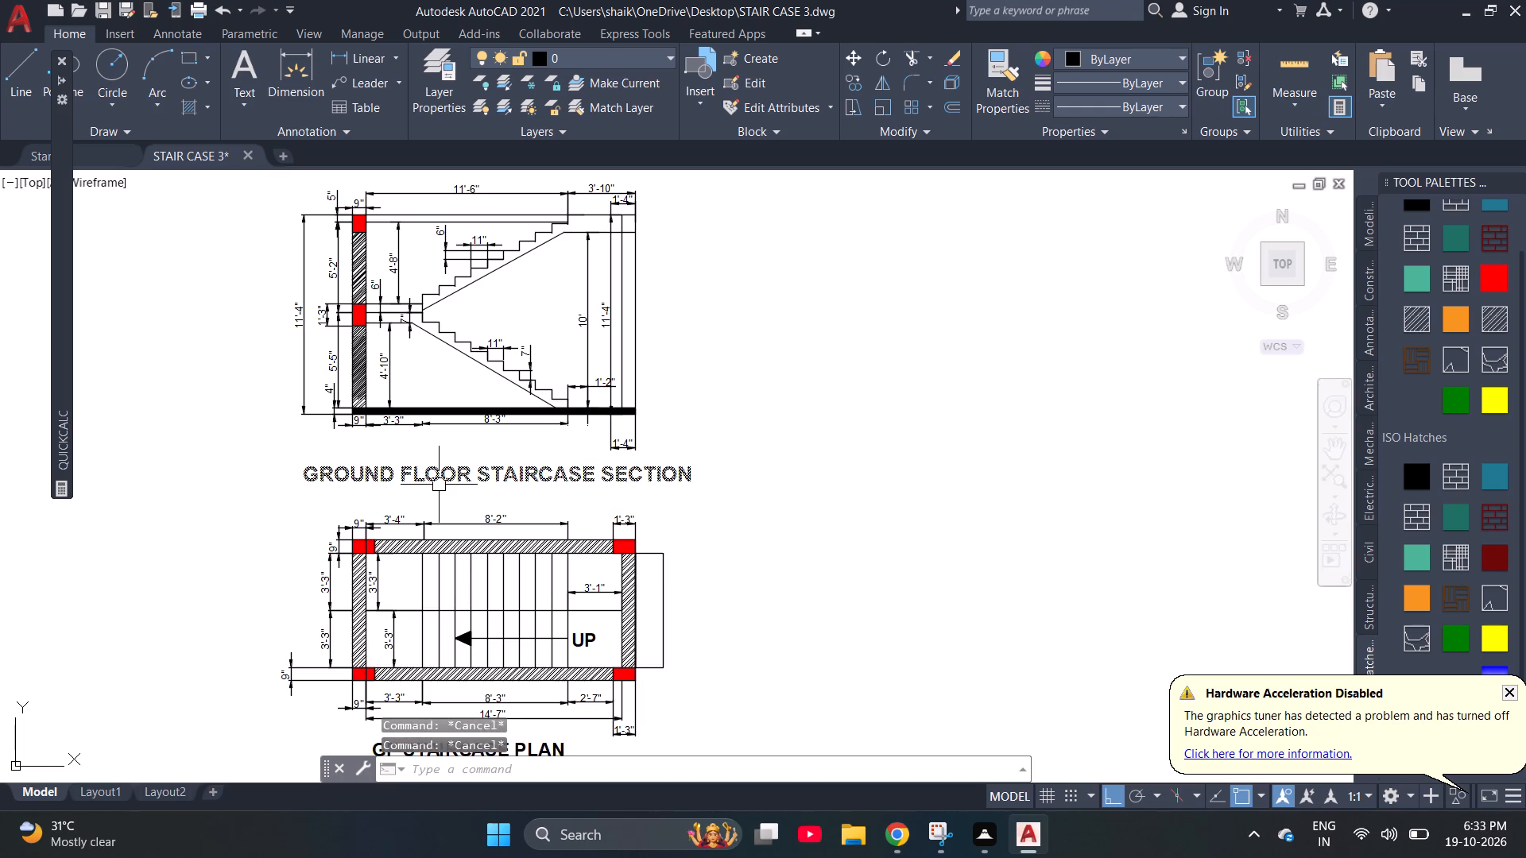
pyautogui.scroll(2, 439, 485)
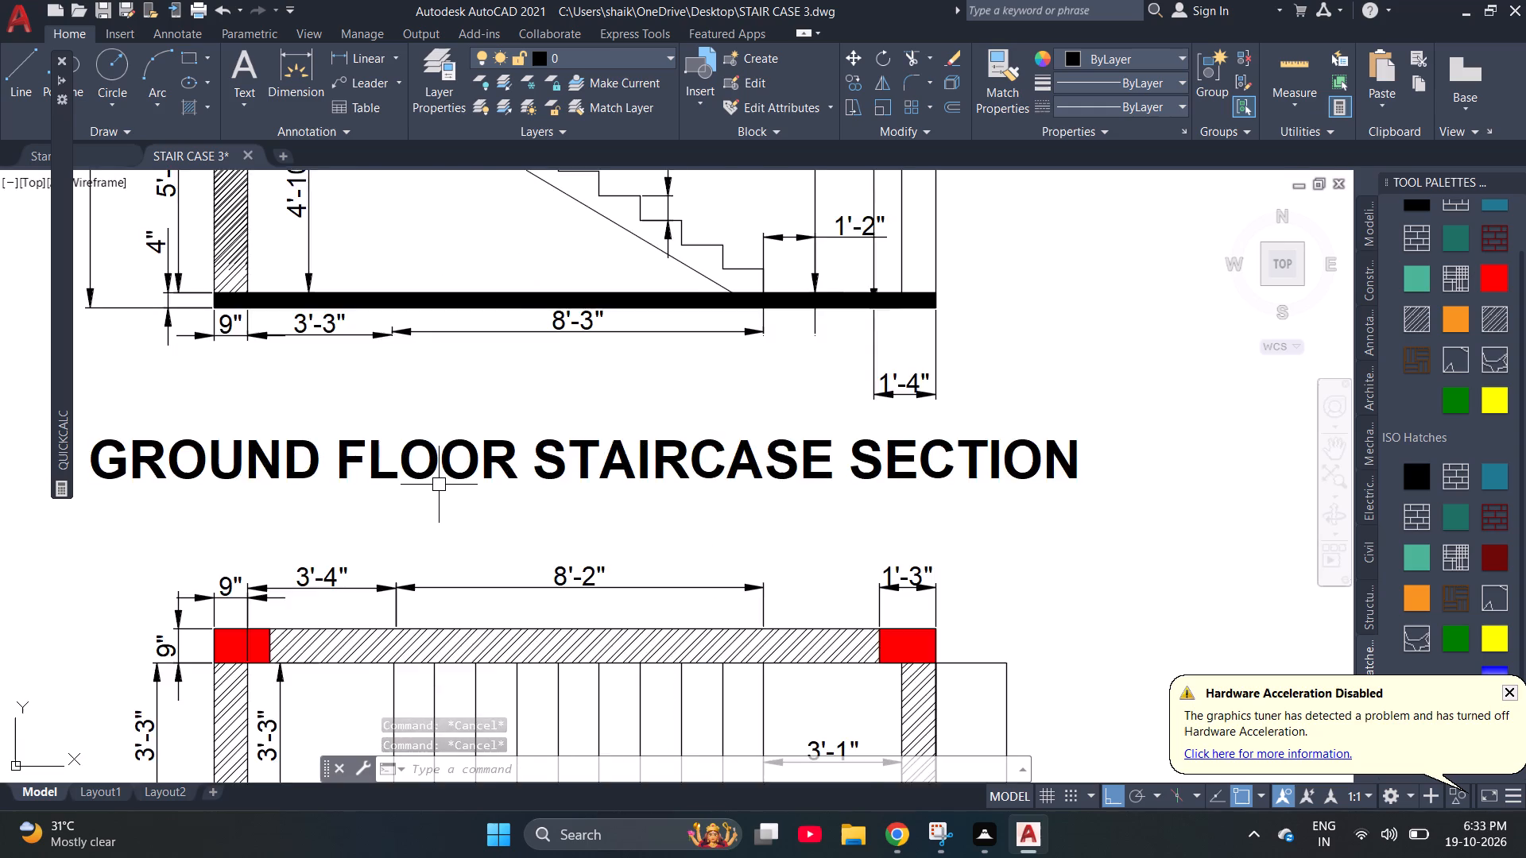
pyautogui.scroll(-2, 439, 485)
pyautogui.scroll(2, 502, 463)
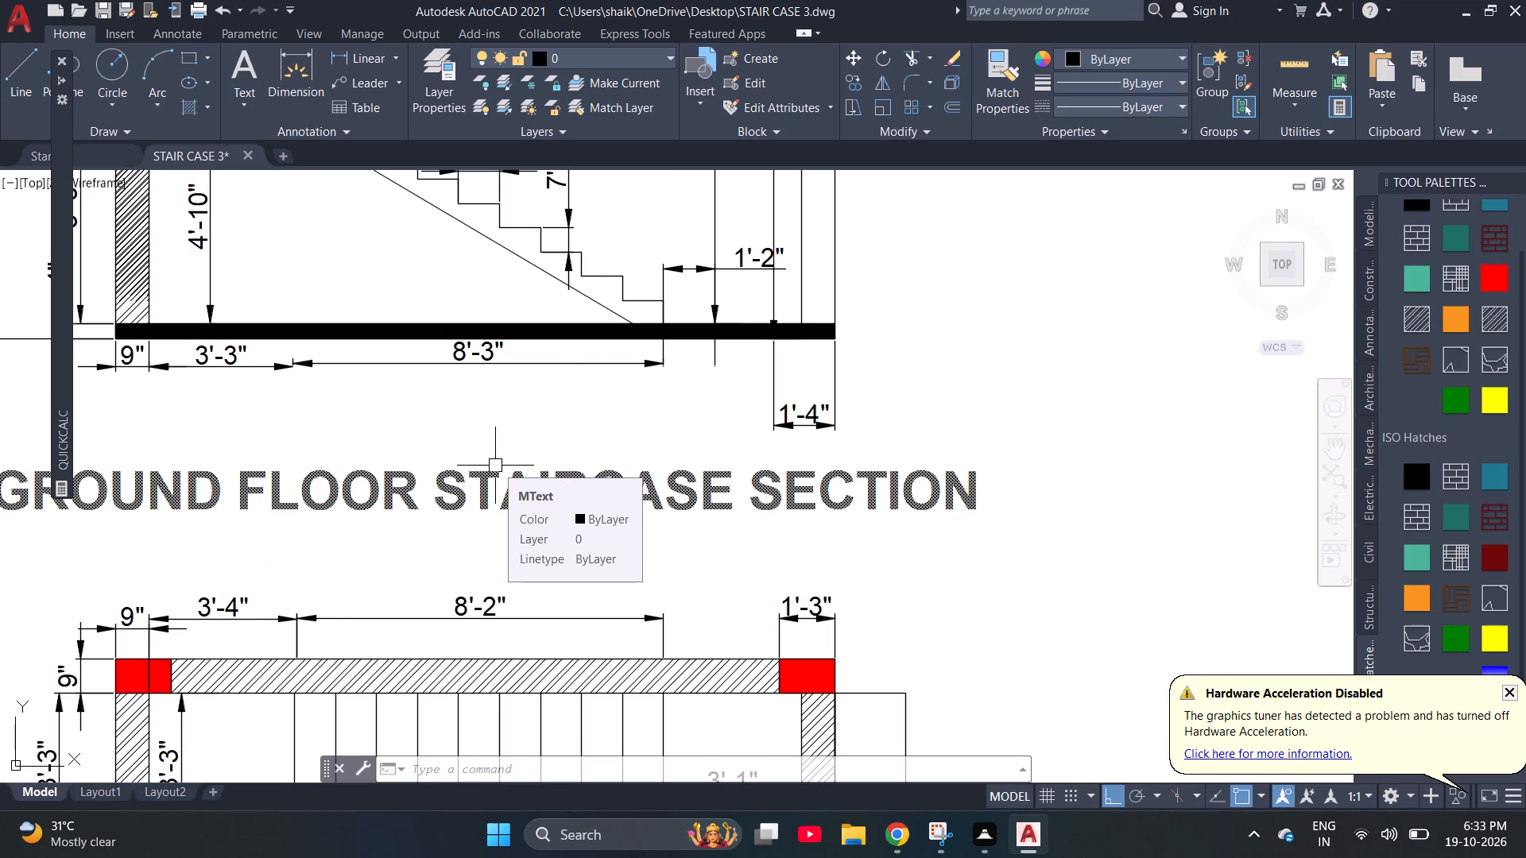
pyautogui.scroll(-1, 495, 466)
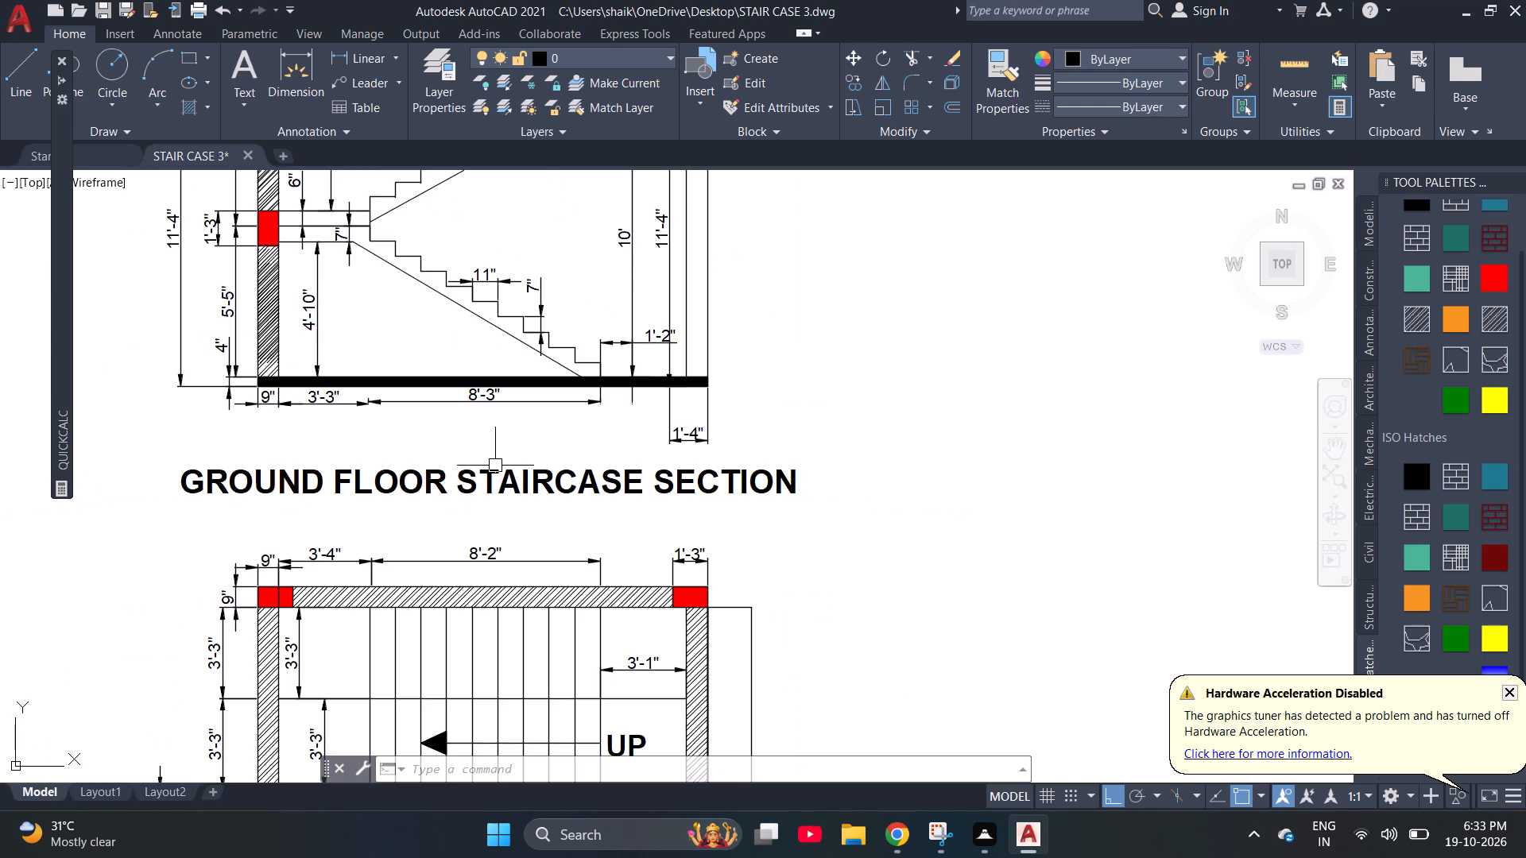
# Set the GF STAIRCASE PLAN title's text height to 12" and widen its frame to keep it on one line.
pyautogui.scroll(-1, 546, 456)
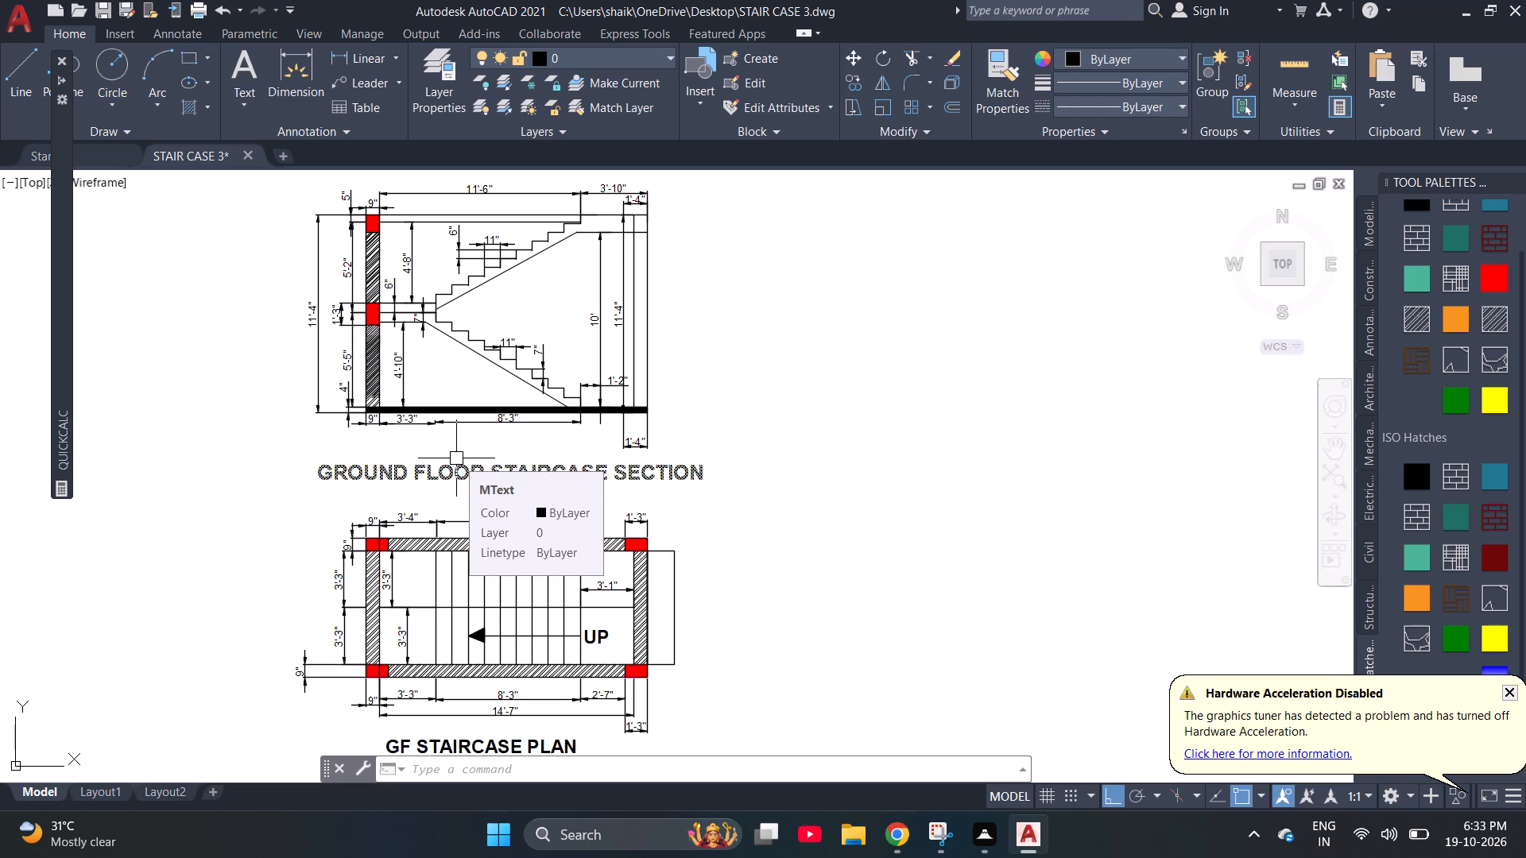
pyautogui.press('Escape')
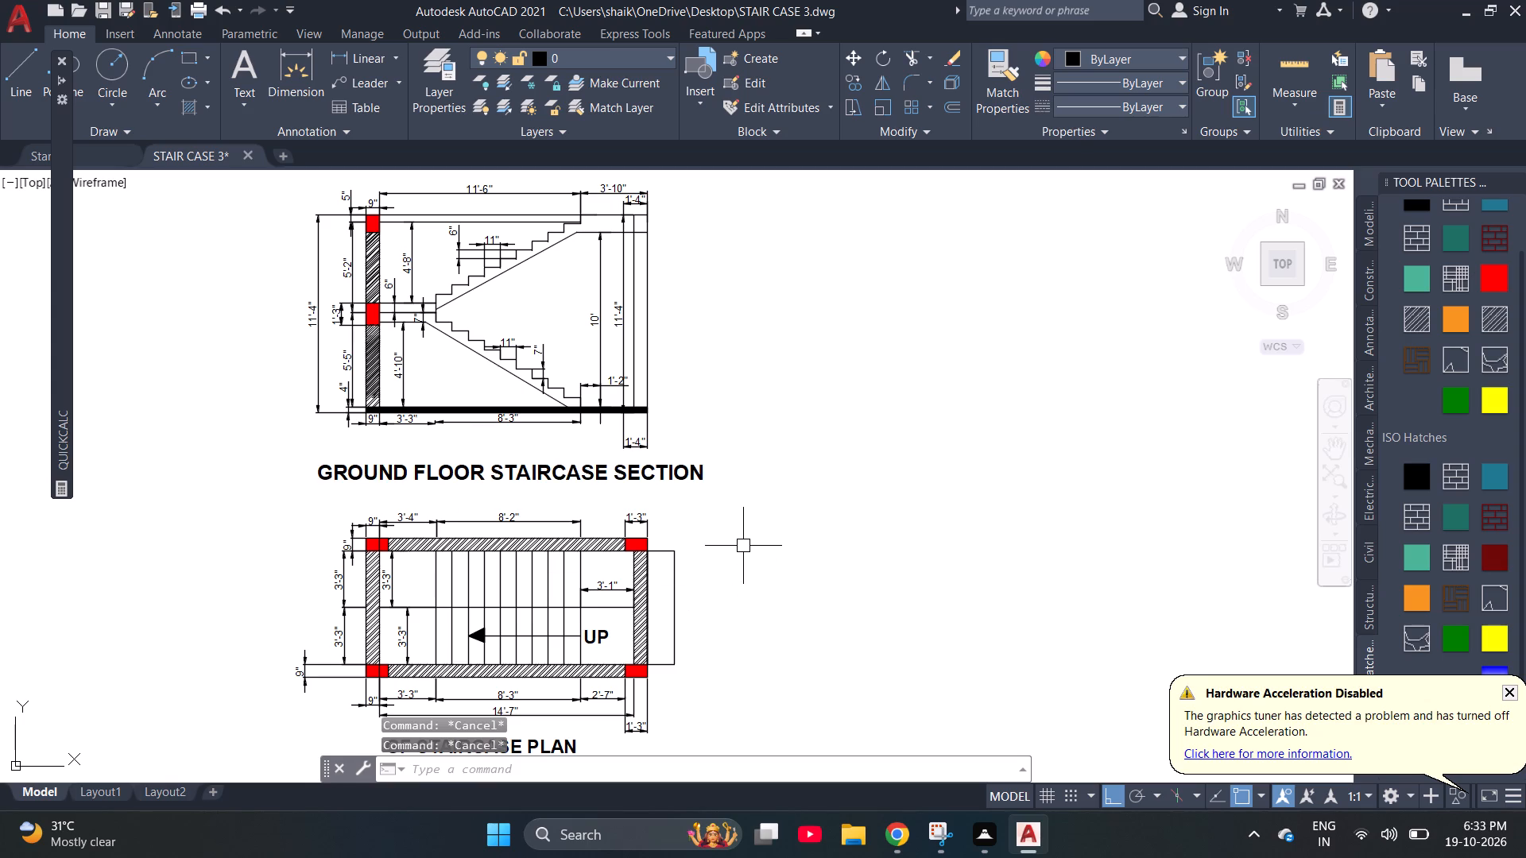
pyautogui.press('Escape')
pyautogui.press('Escape')
pyautogui.scroll(-1, 486, 482)
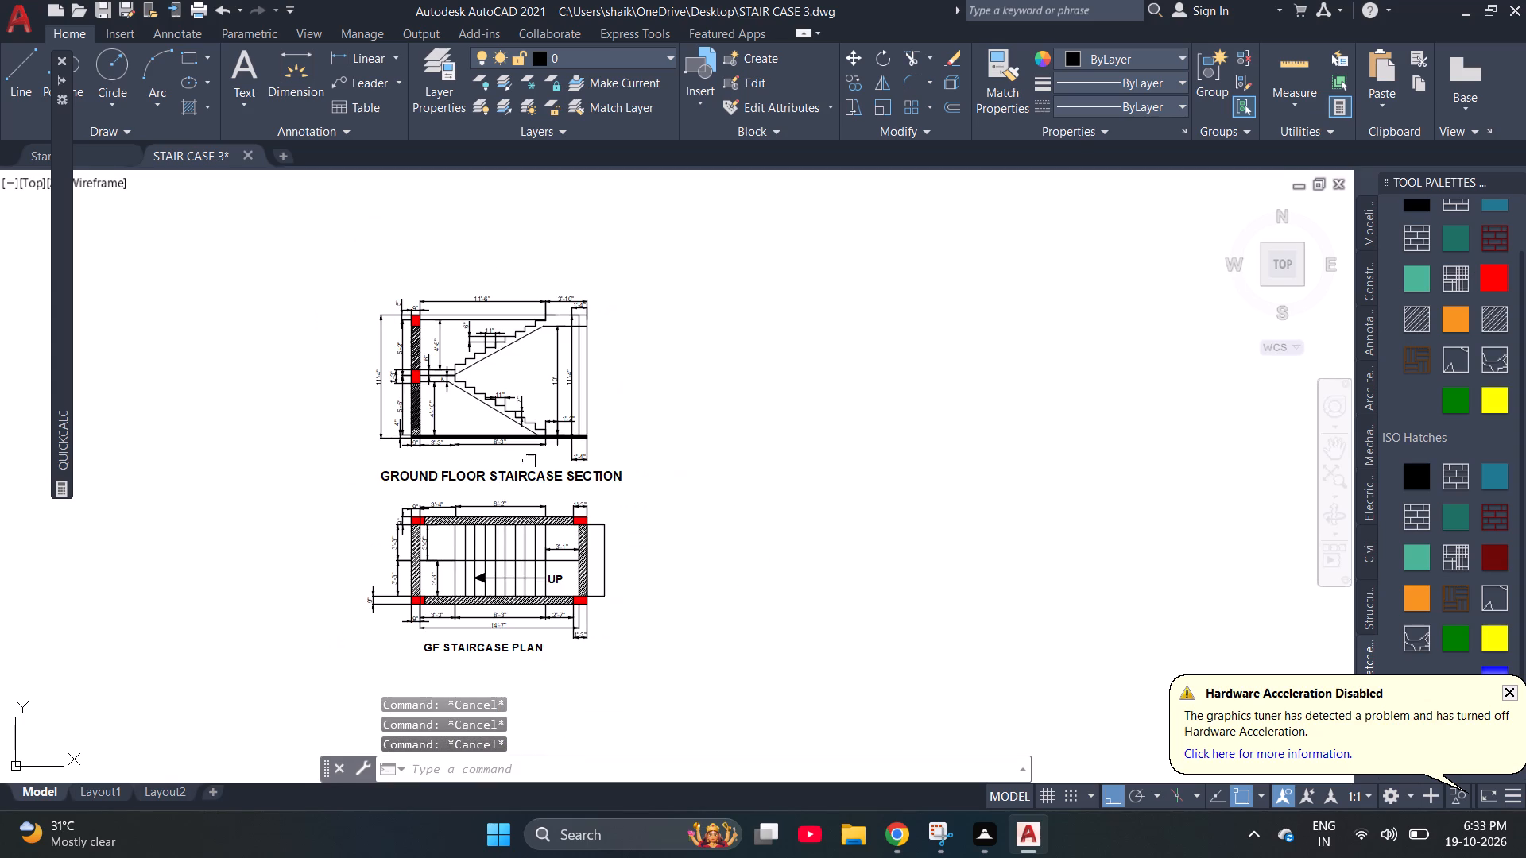
pyautogui.scroll(2, 445, 661)
pyautogui.click(384, 630)
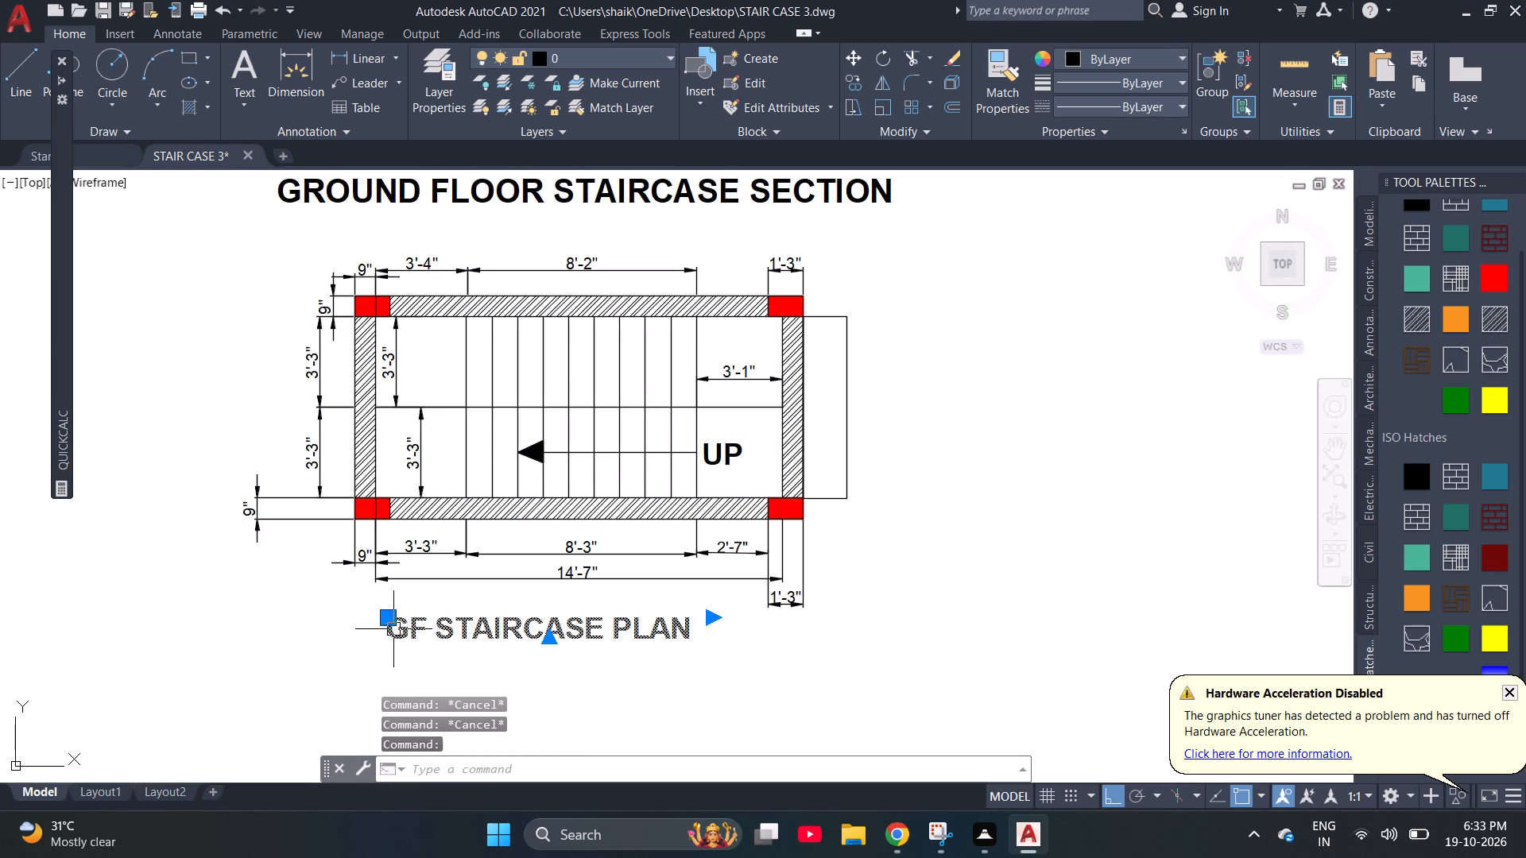
pyautogui.doubleClick(409, 628)
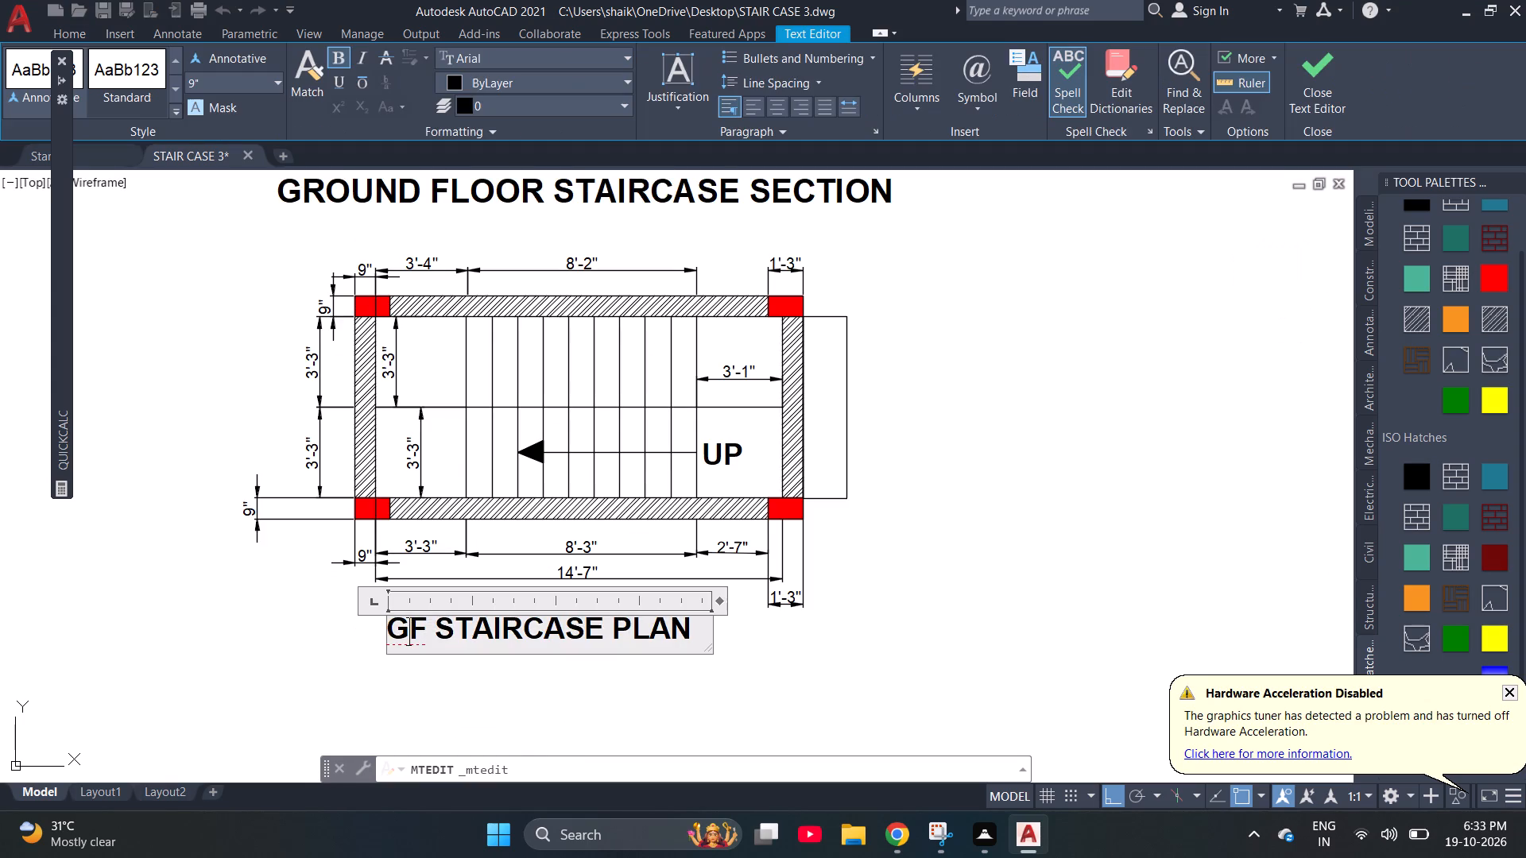
pyautogui.hotkey('ctrl', 'a')
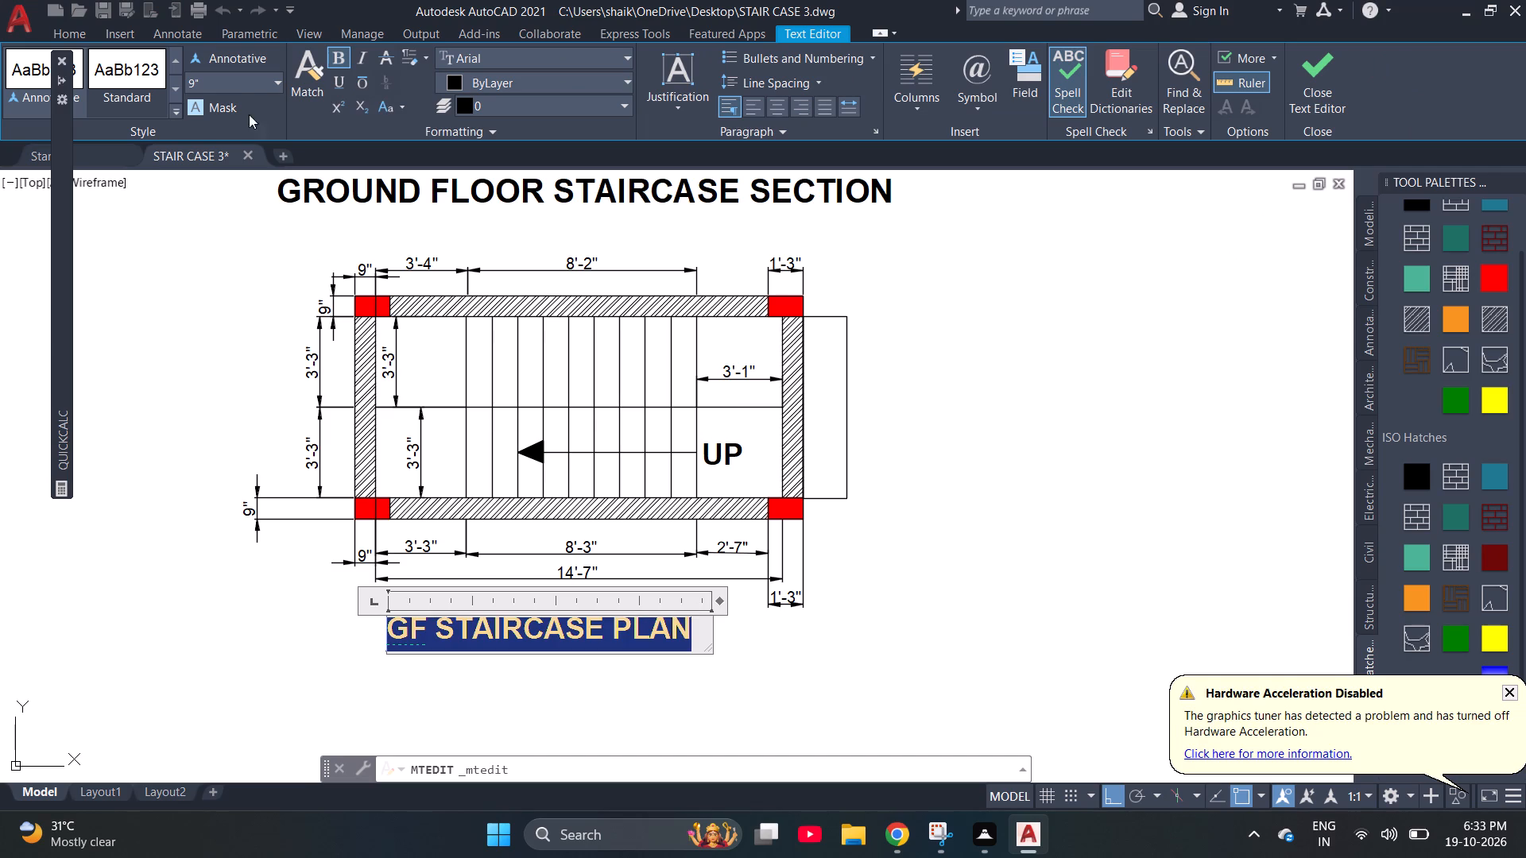
pyautogui.click(219, 87)
pyautogui.write('12"')
pyautogui.press('Return')
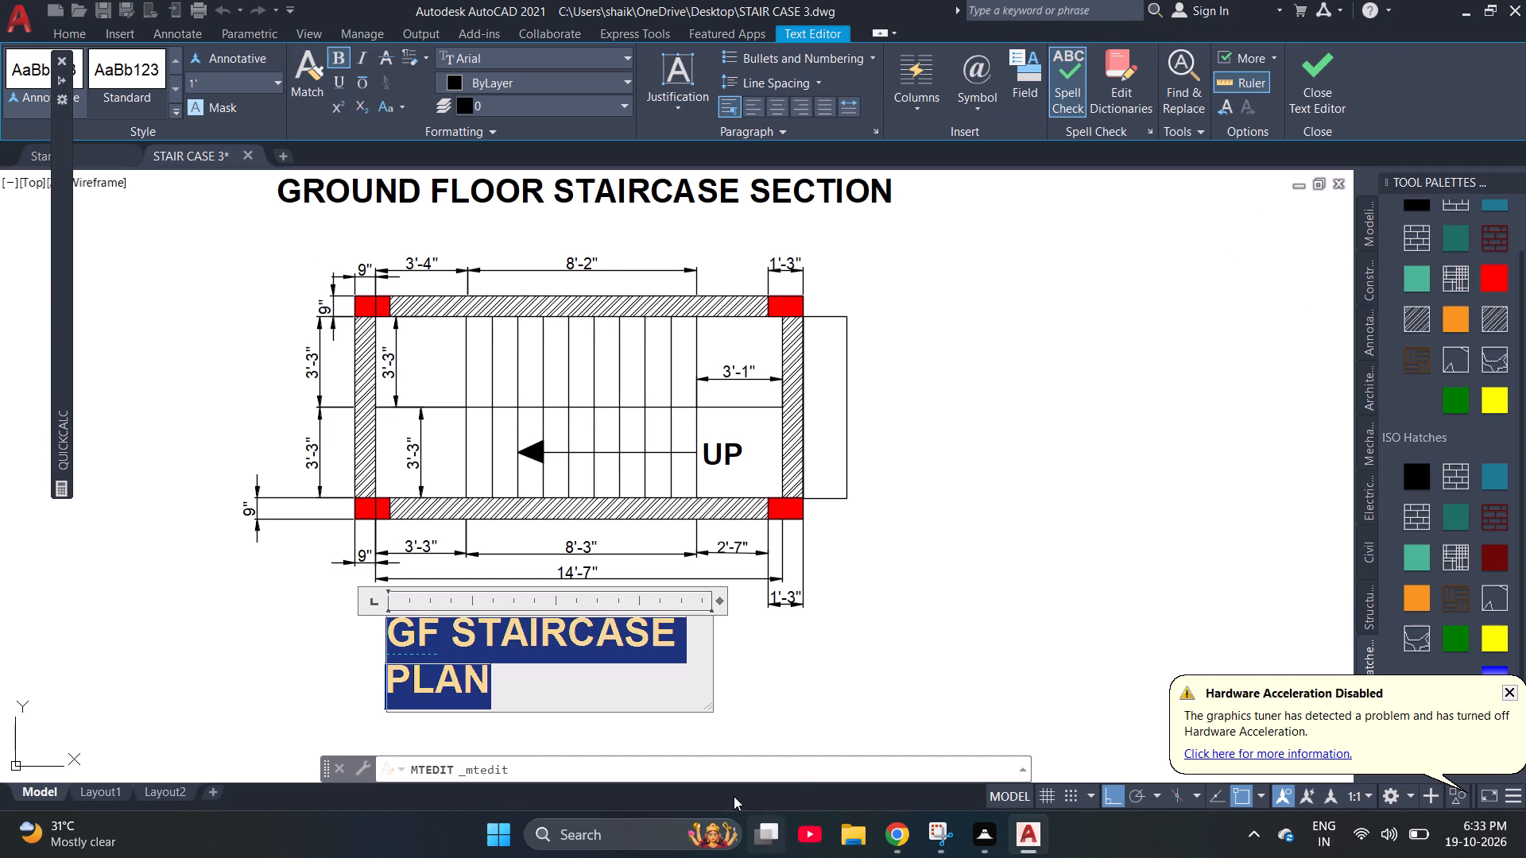
pyautogui.moveTo(710, 708); pyautogui.dragTo(956, 757)
pyautogui.click(305, 636)
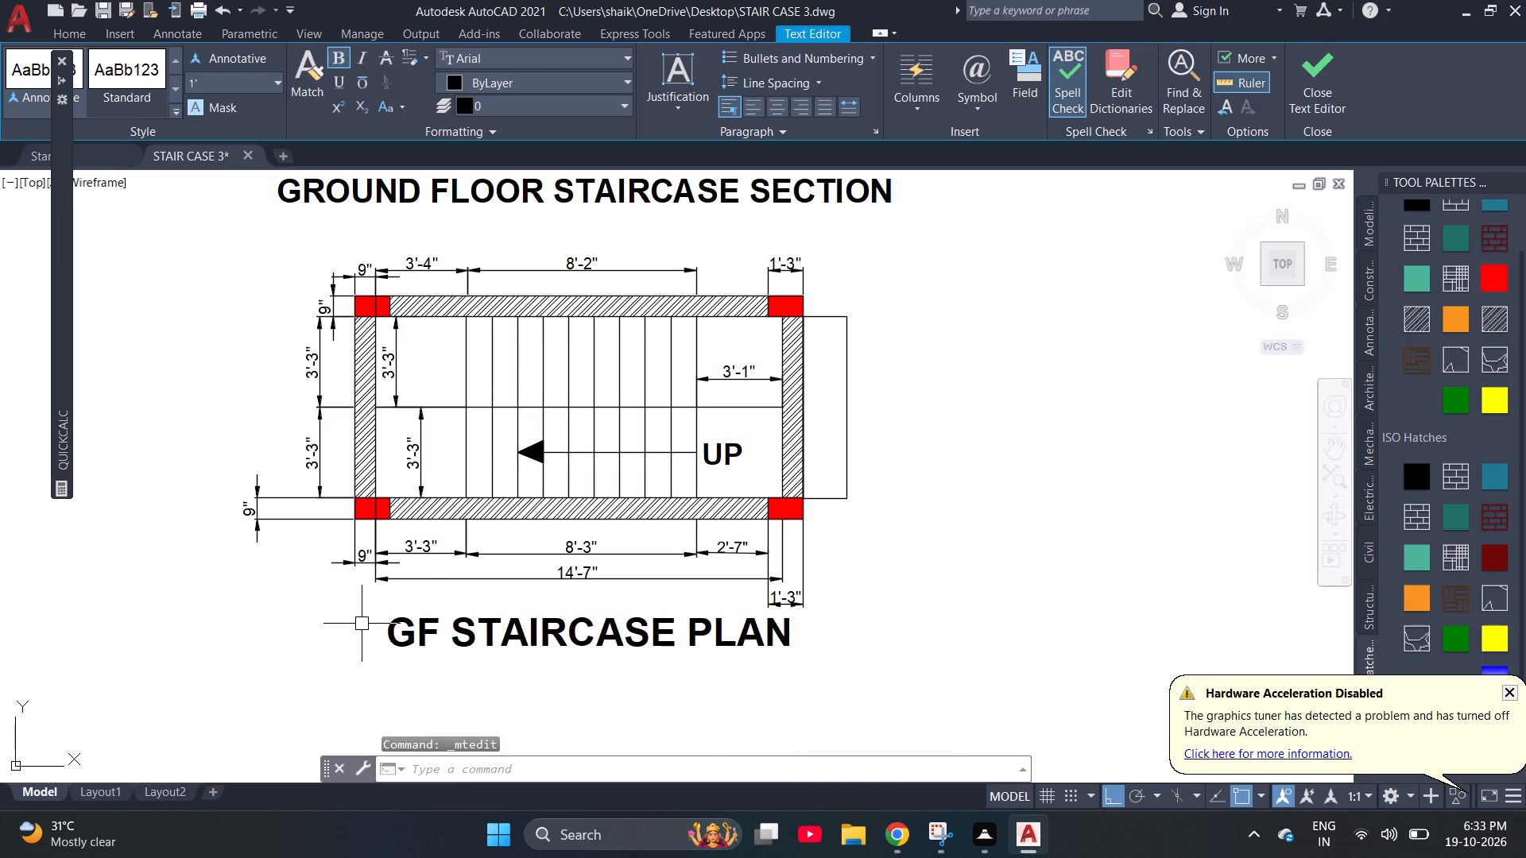
# Move the GF STAIRCASE PLAN title about 1'-0" horizontally to the left, beneath the plan.
pyautogui.click(412, 625)
pyautogui.click(382, 617)
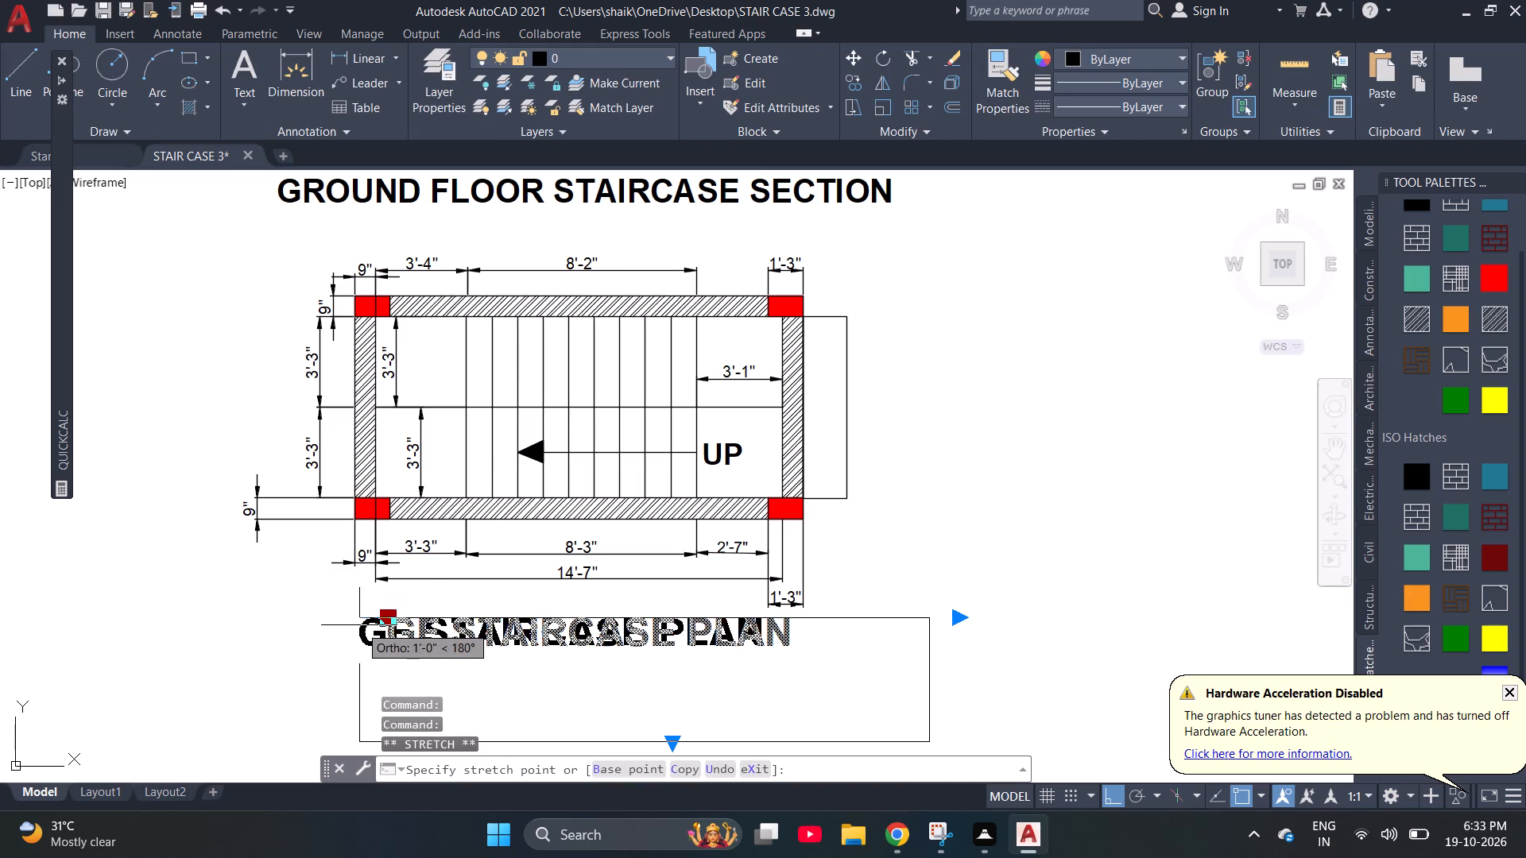
pyautogui.click(359, 625)
pyautogui.press('Escape')
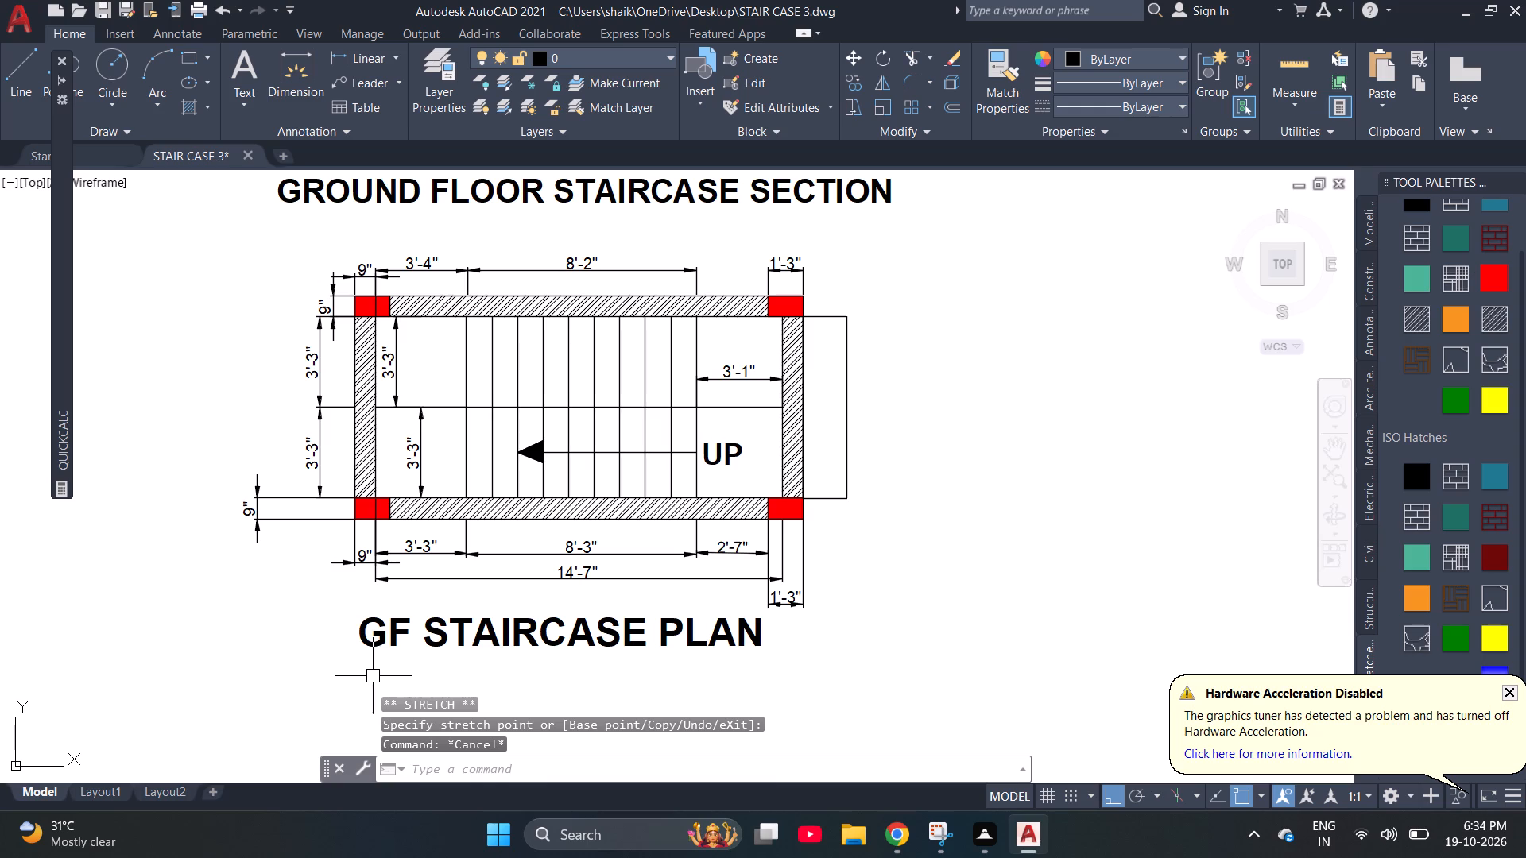
# Compare the plan title's size with the section title's, opening the section title to check its text height.
pyautogui.scroll(-1, 494, 597)
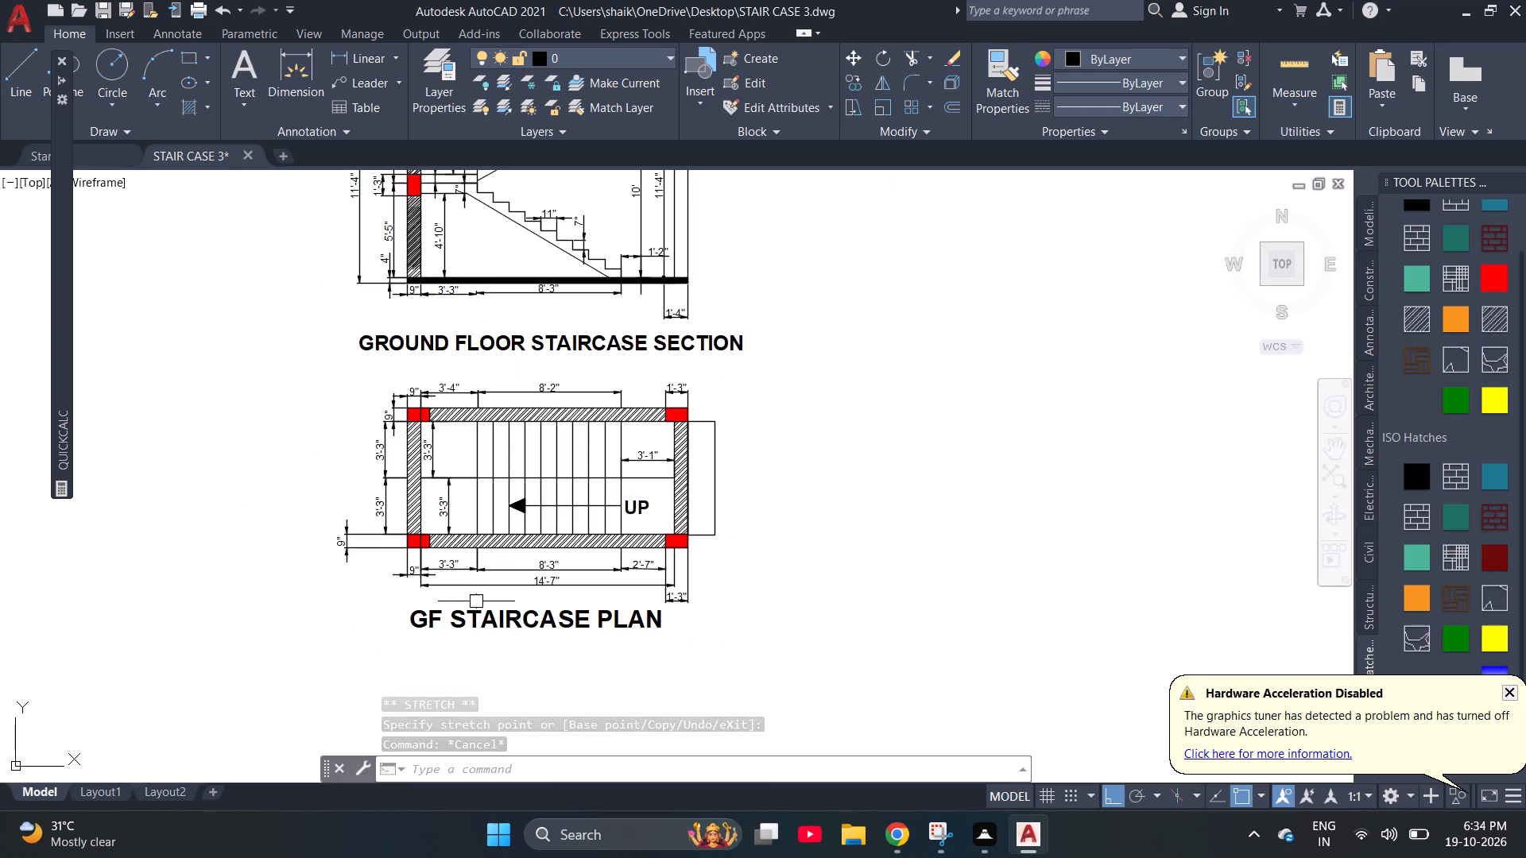
pyautogui.scroll(1, 465, 616)
pyautogui.scroll(-1, 465, 616)
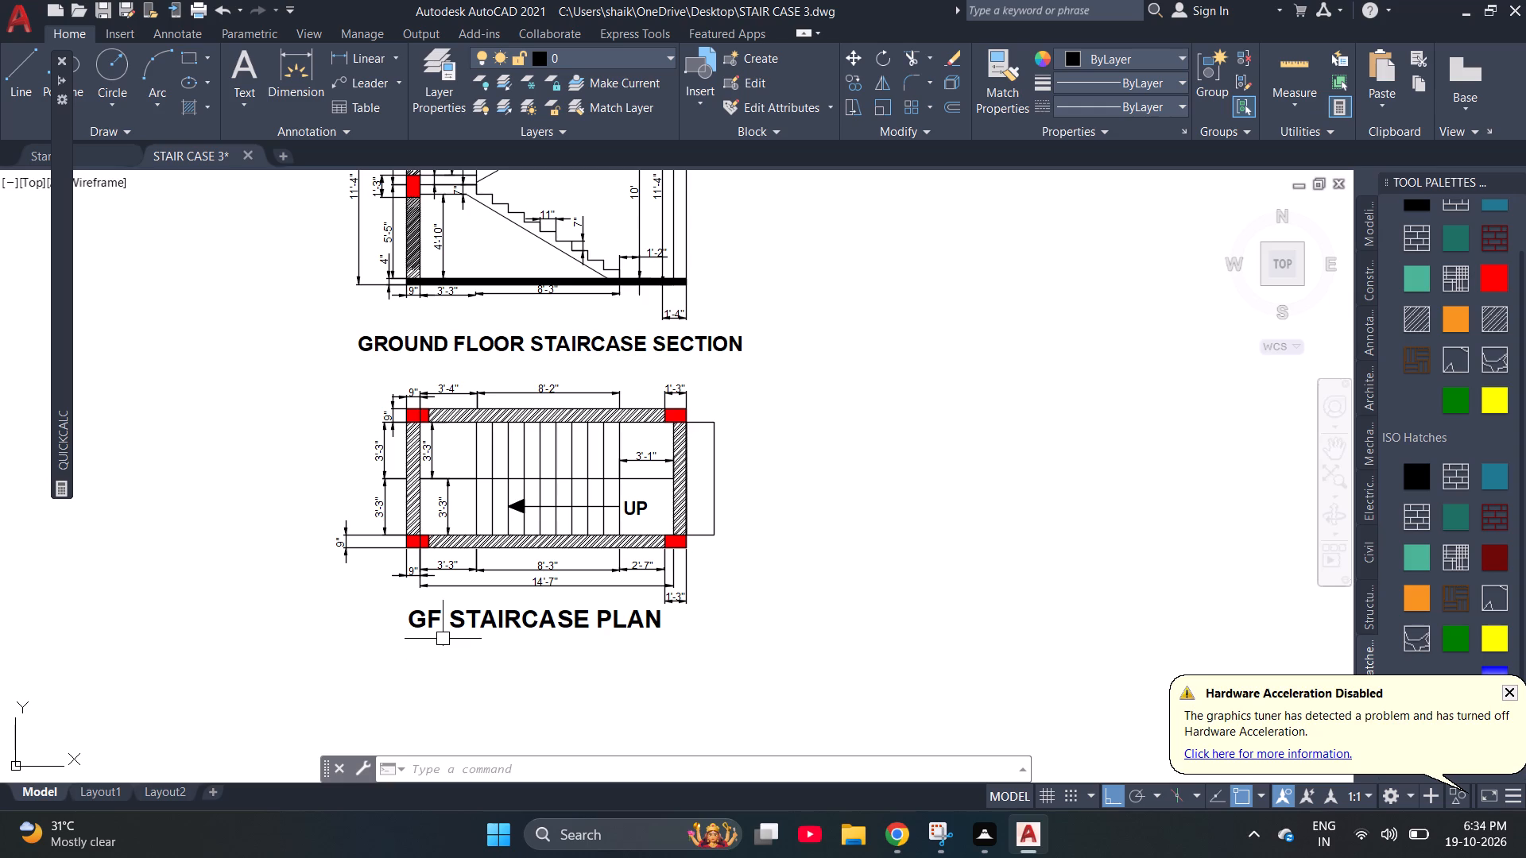
pyautogui.scroll(1, 443, 639)
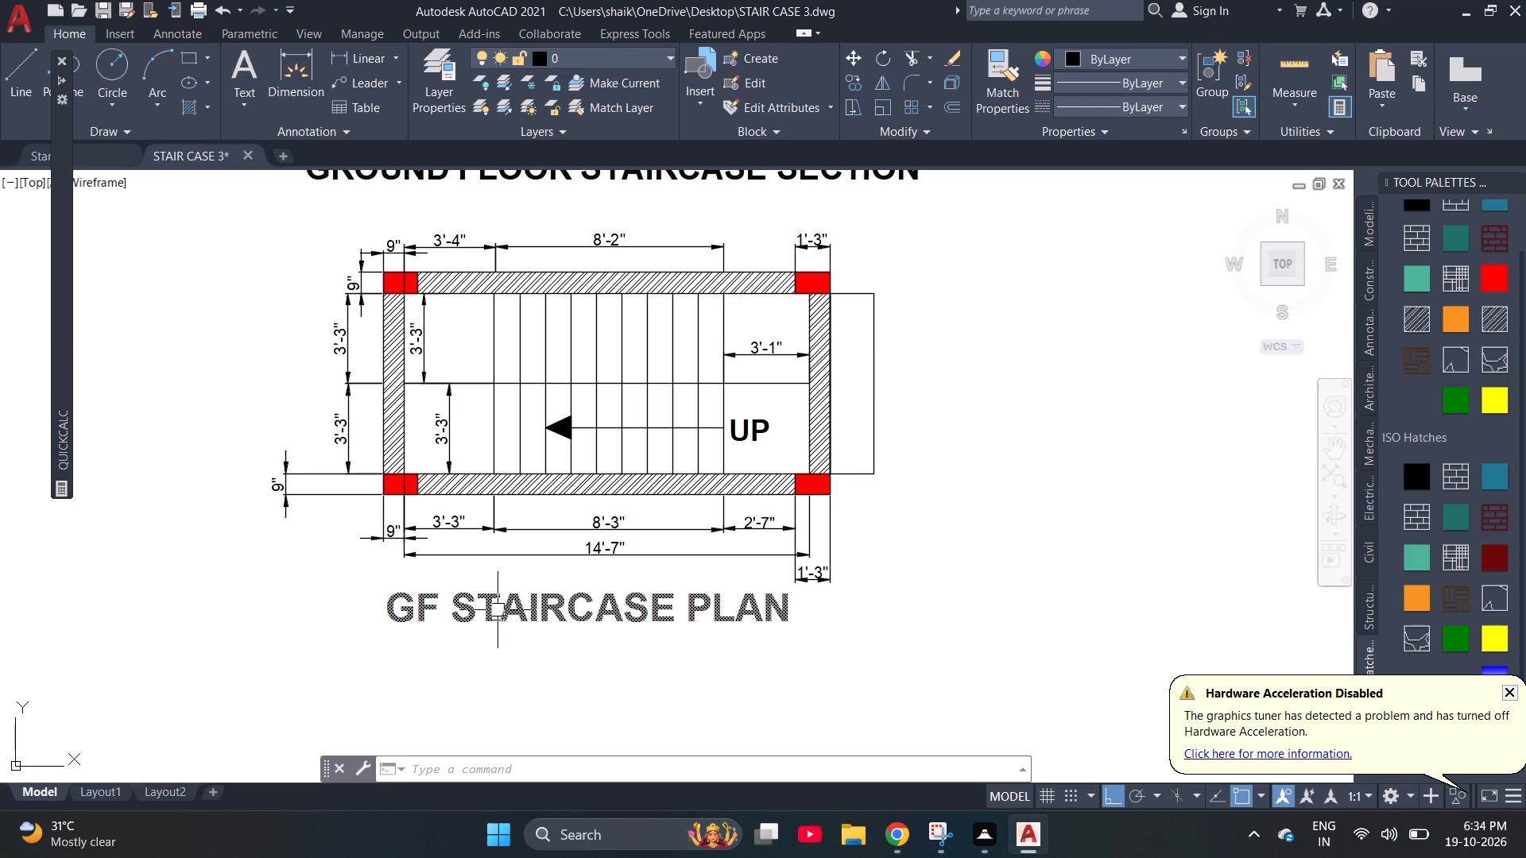
pyautogui.scroll(-1, 498, 610)
pyautogui.scroll(2, 556, 323)
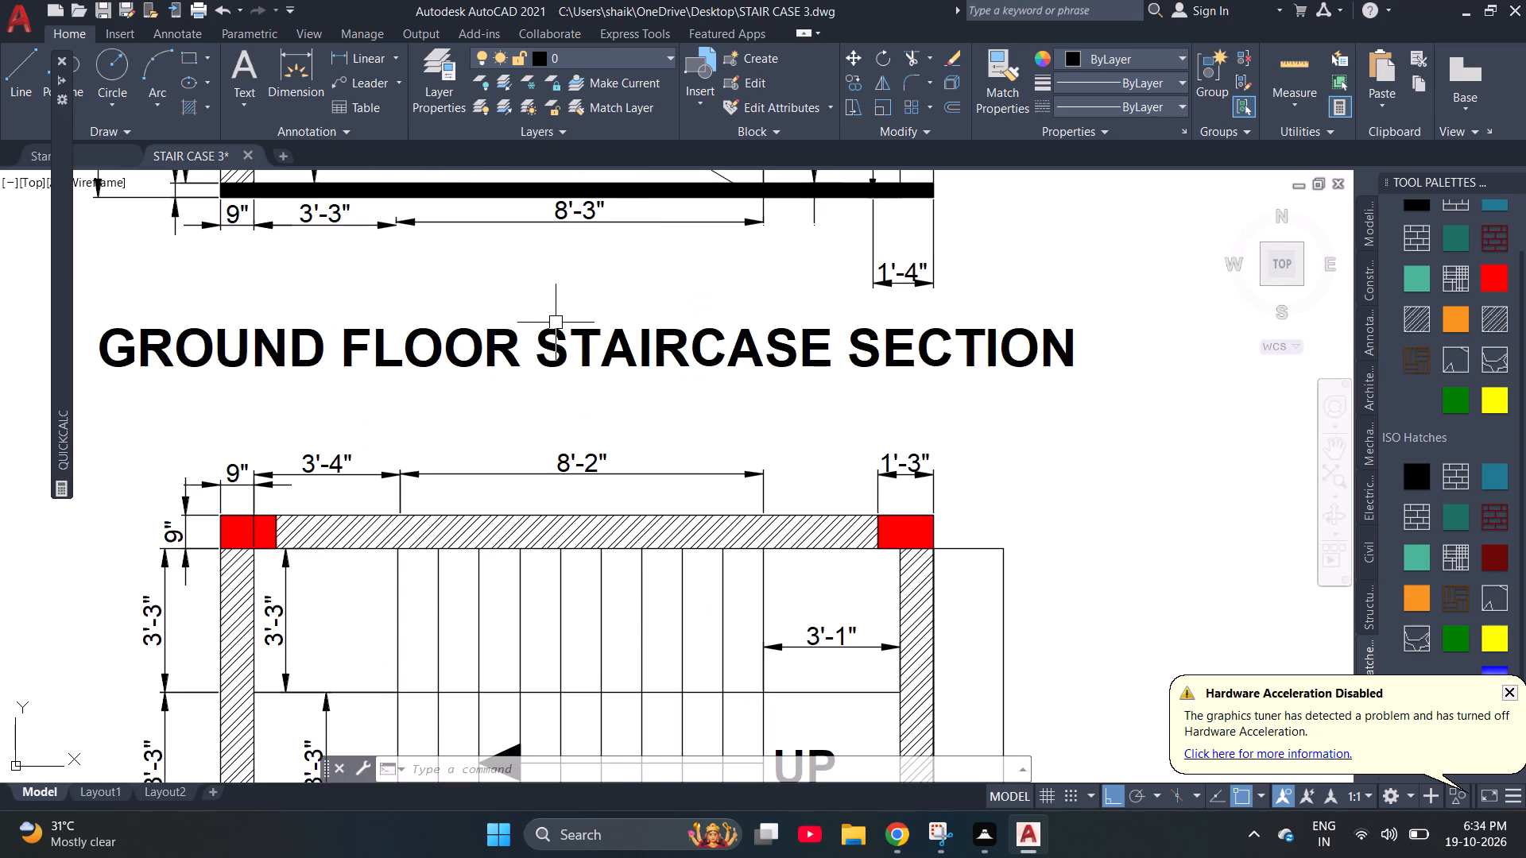
pyautogui.scroll(-1, 545, 324)
pyautogui.click(545, 324)
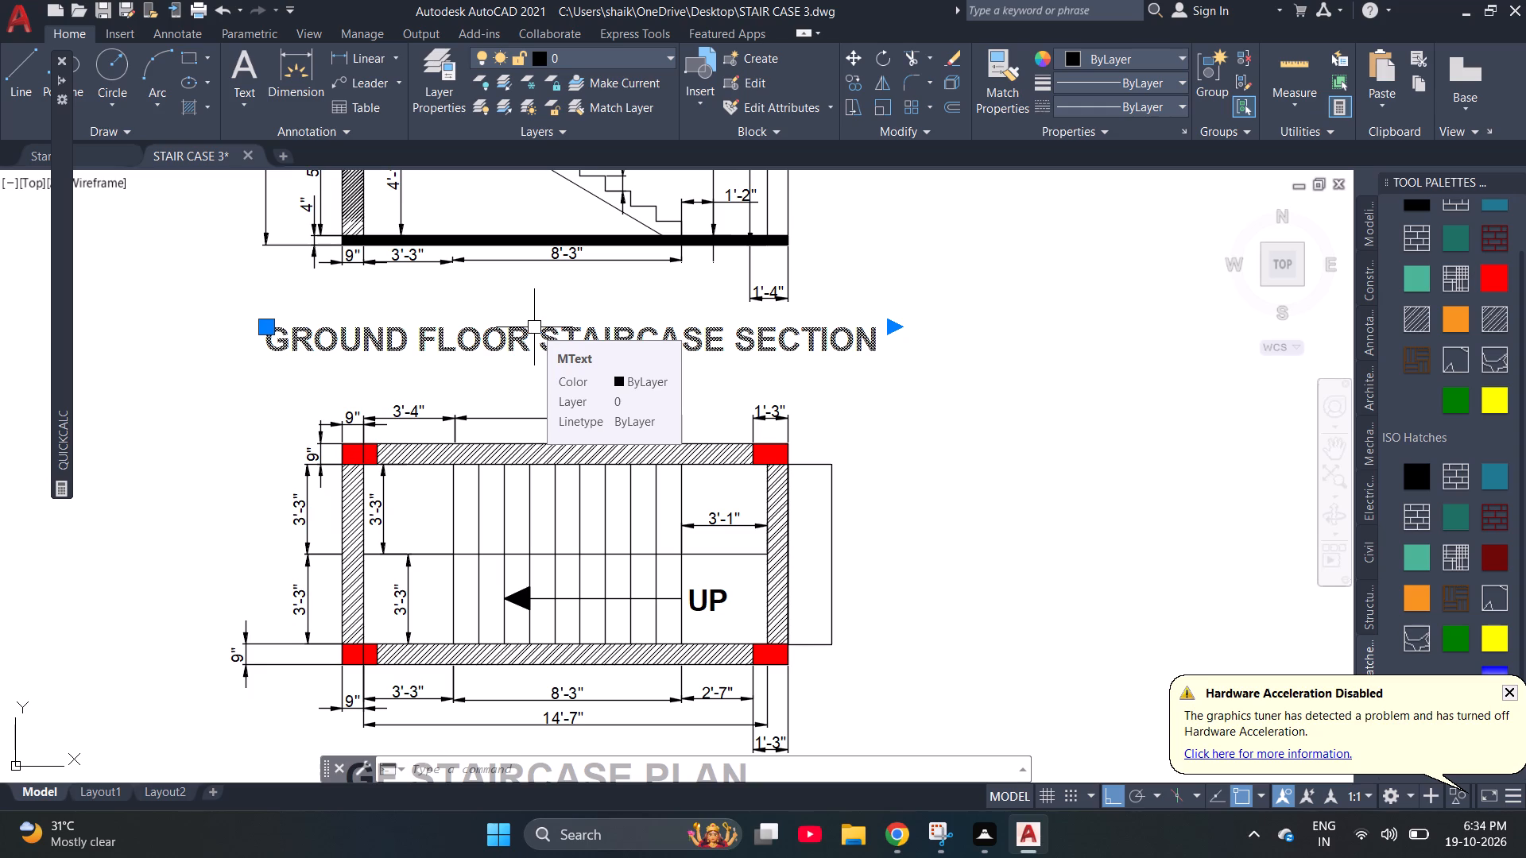
pyautogui.doubleClick(534, 327)
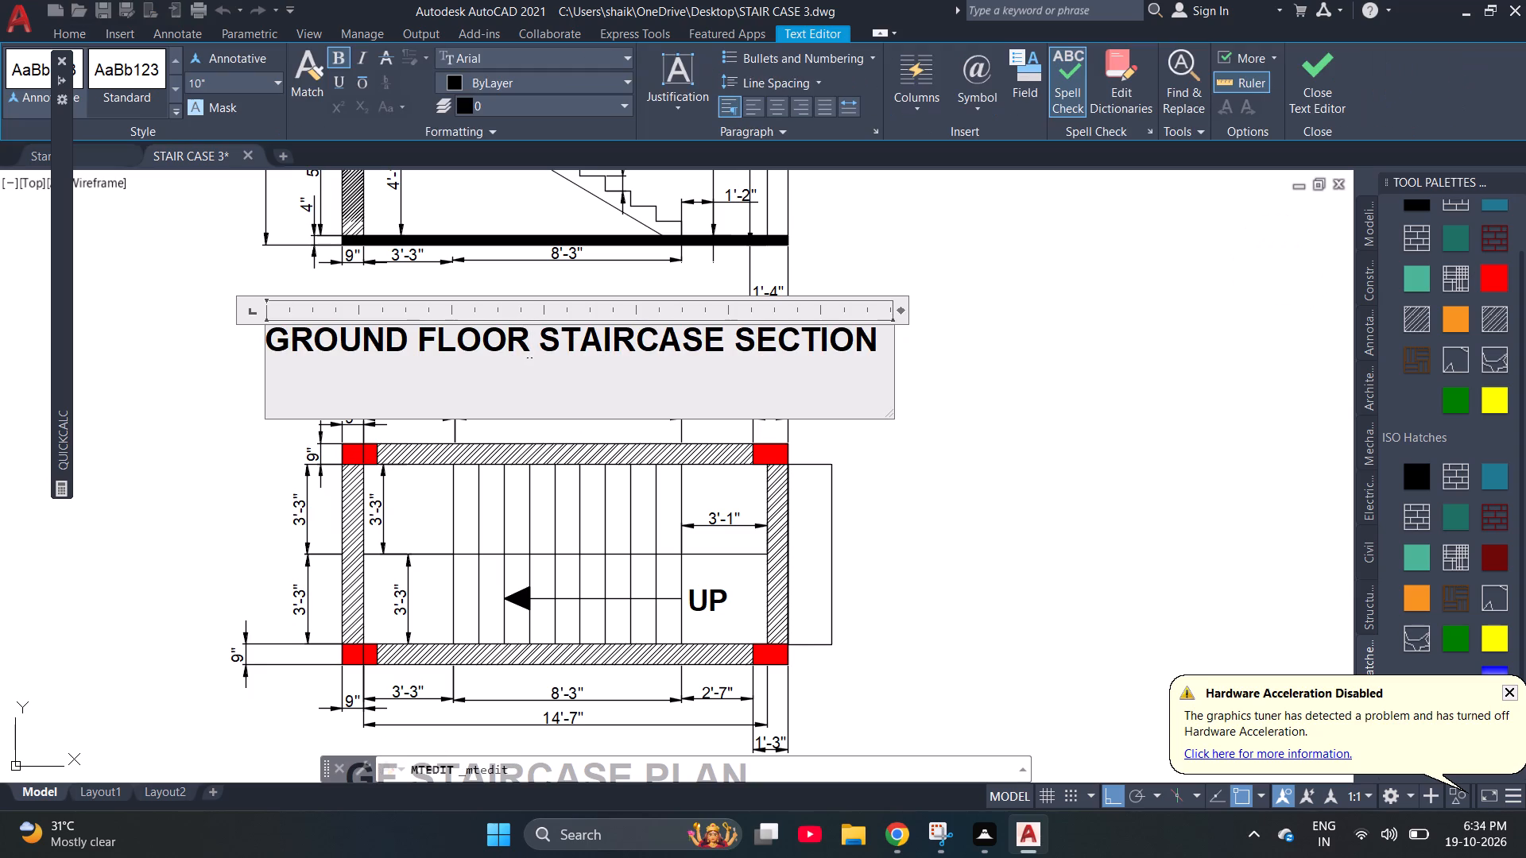
pyautogui.hotkey('ctrl', 'a')
pyautogui.press('Escape')
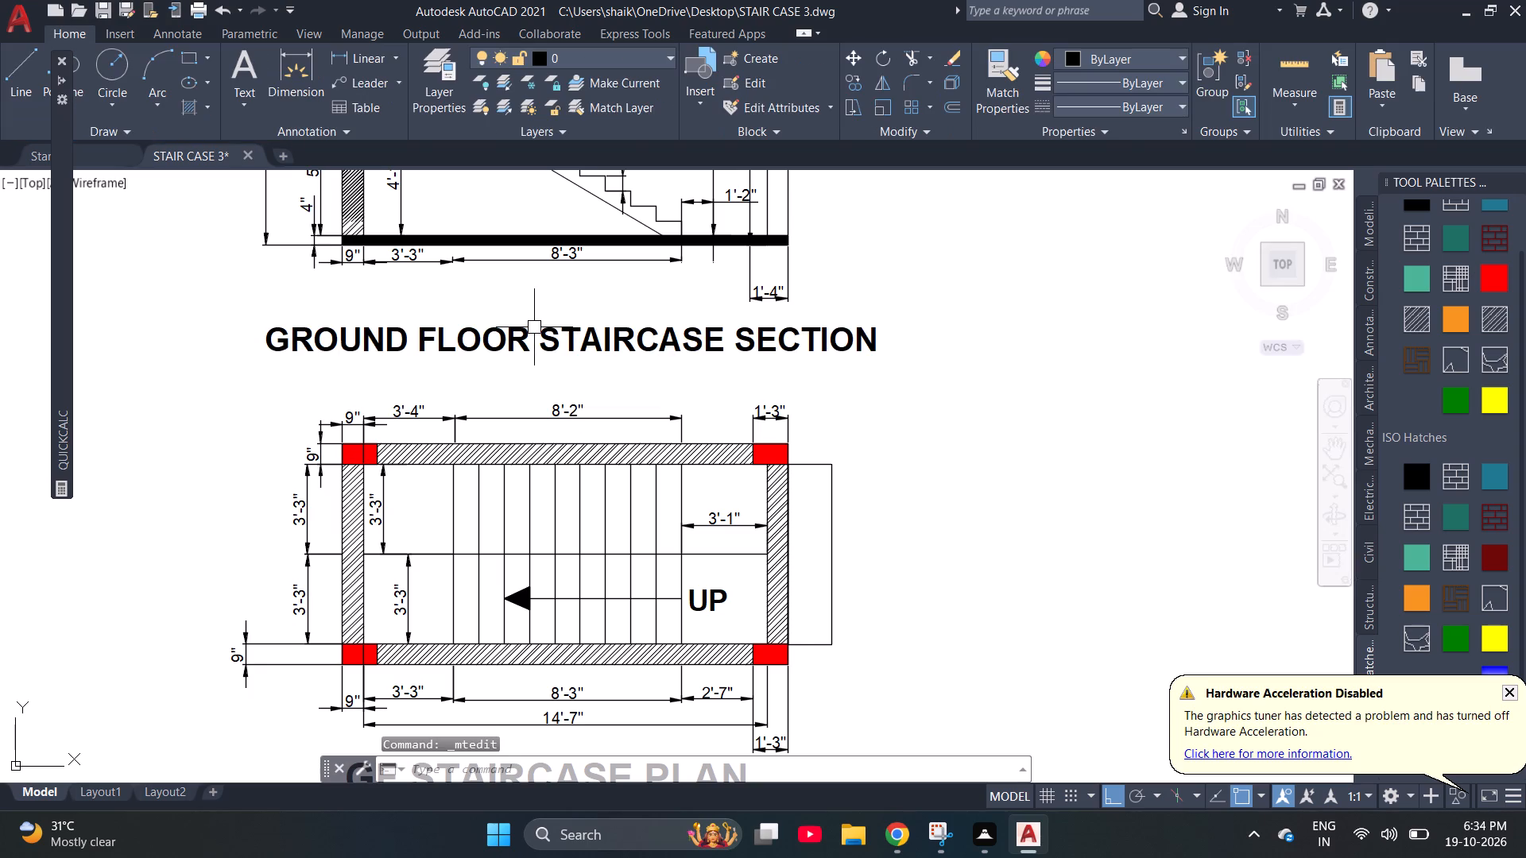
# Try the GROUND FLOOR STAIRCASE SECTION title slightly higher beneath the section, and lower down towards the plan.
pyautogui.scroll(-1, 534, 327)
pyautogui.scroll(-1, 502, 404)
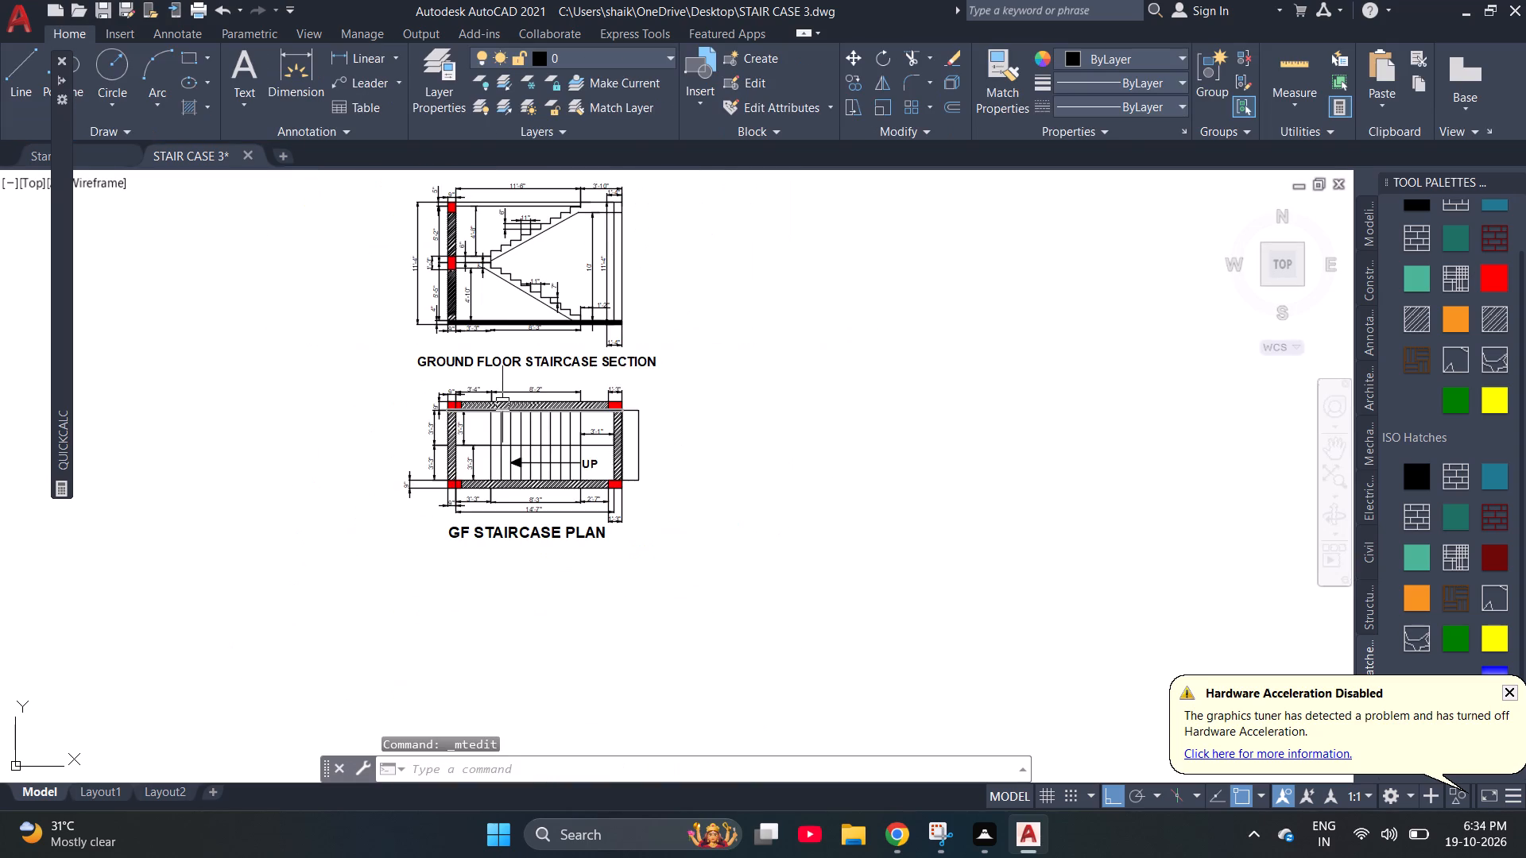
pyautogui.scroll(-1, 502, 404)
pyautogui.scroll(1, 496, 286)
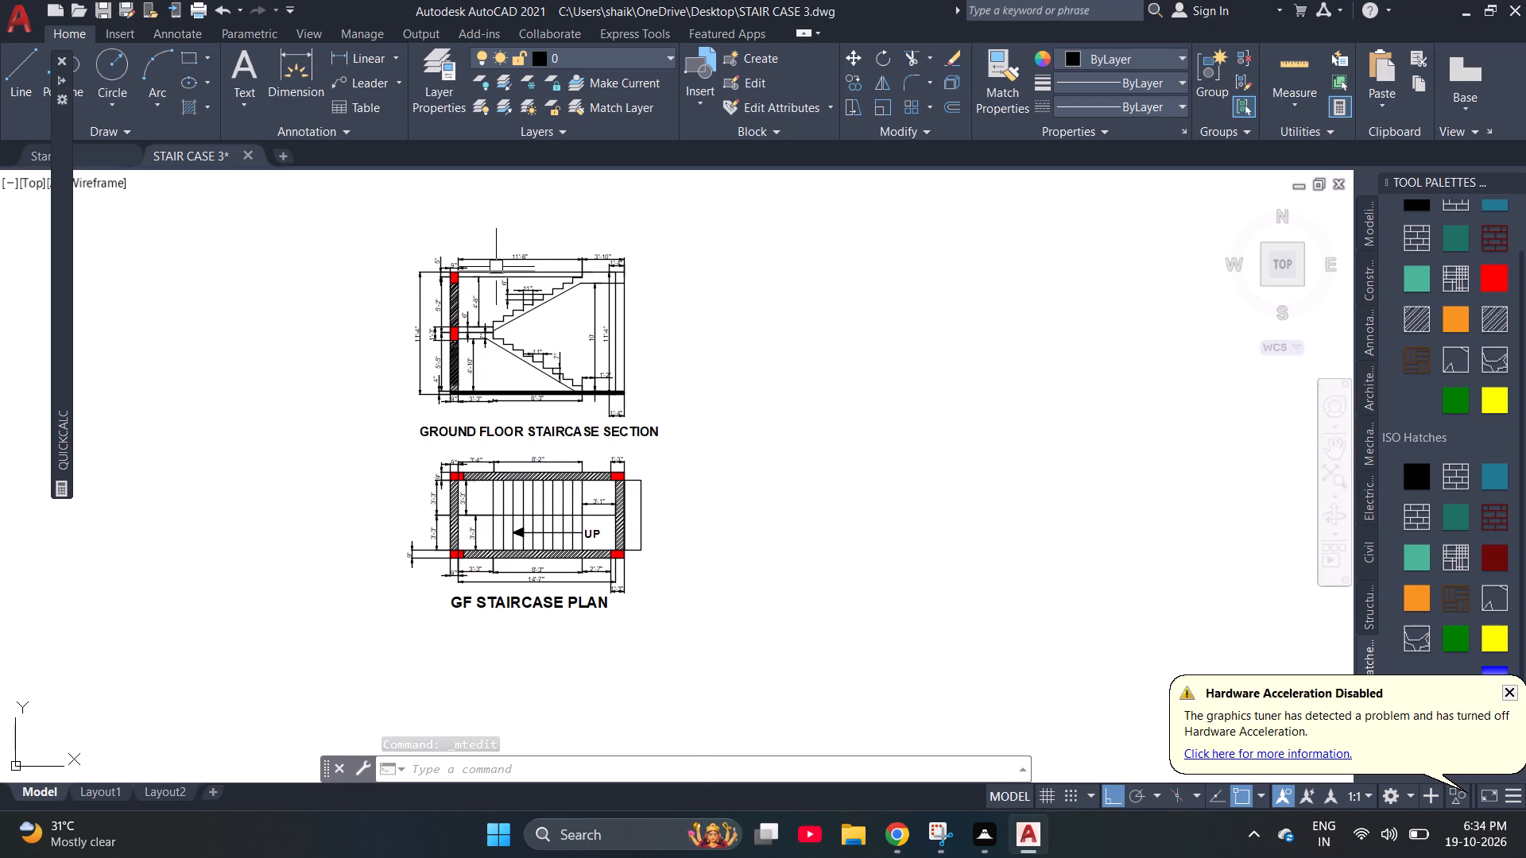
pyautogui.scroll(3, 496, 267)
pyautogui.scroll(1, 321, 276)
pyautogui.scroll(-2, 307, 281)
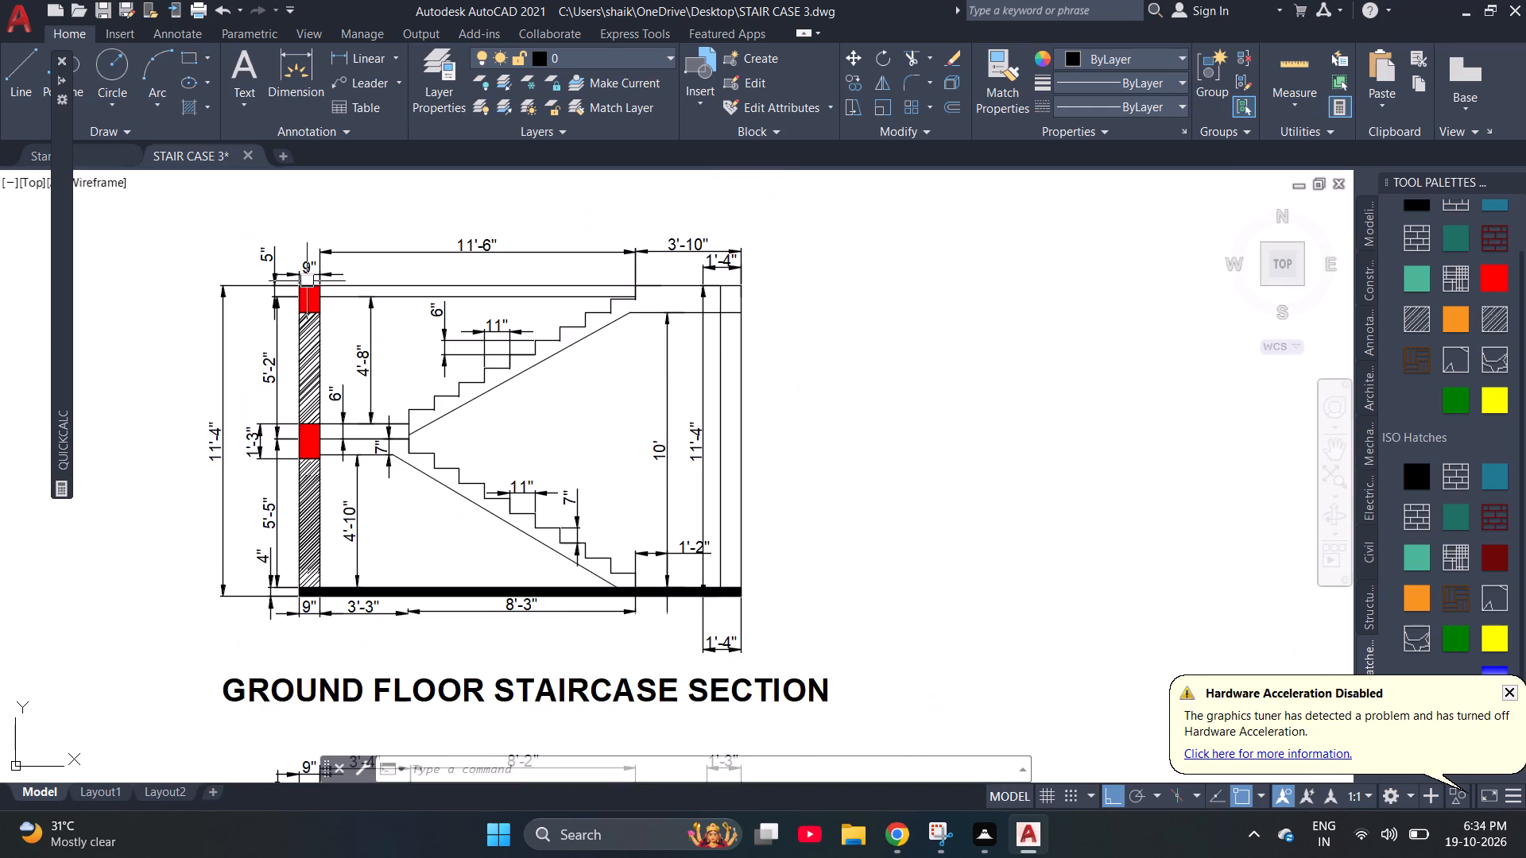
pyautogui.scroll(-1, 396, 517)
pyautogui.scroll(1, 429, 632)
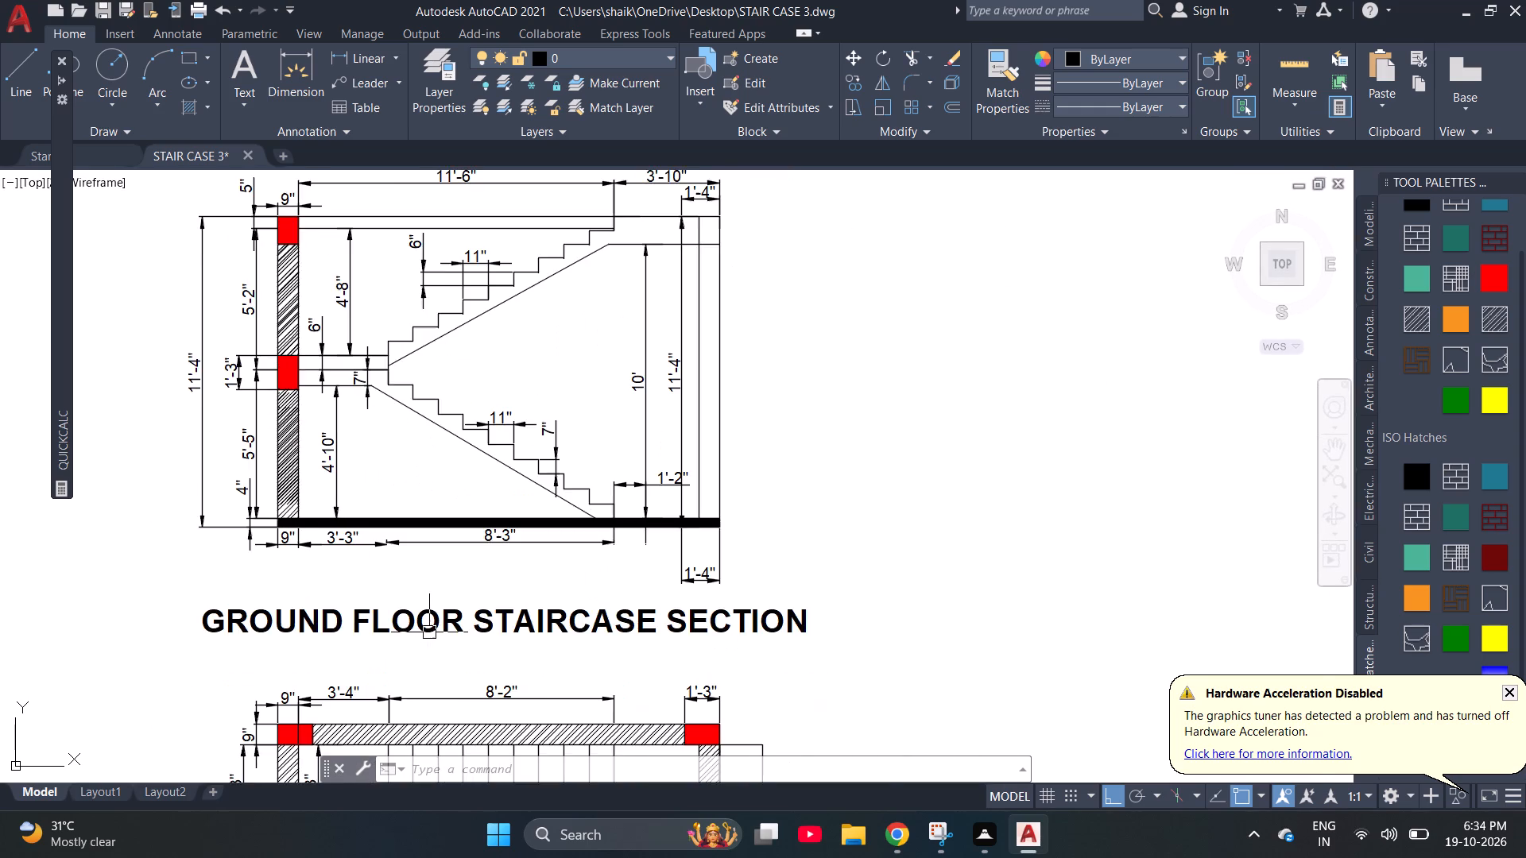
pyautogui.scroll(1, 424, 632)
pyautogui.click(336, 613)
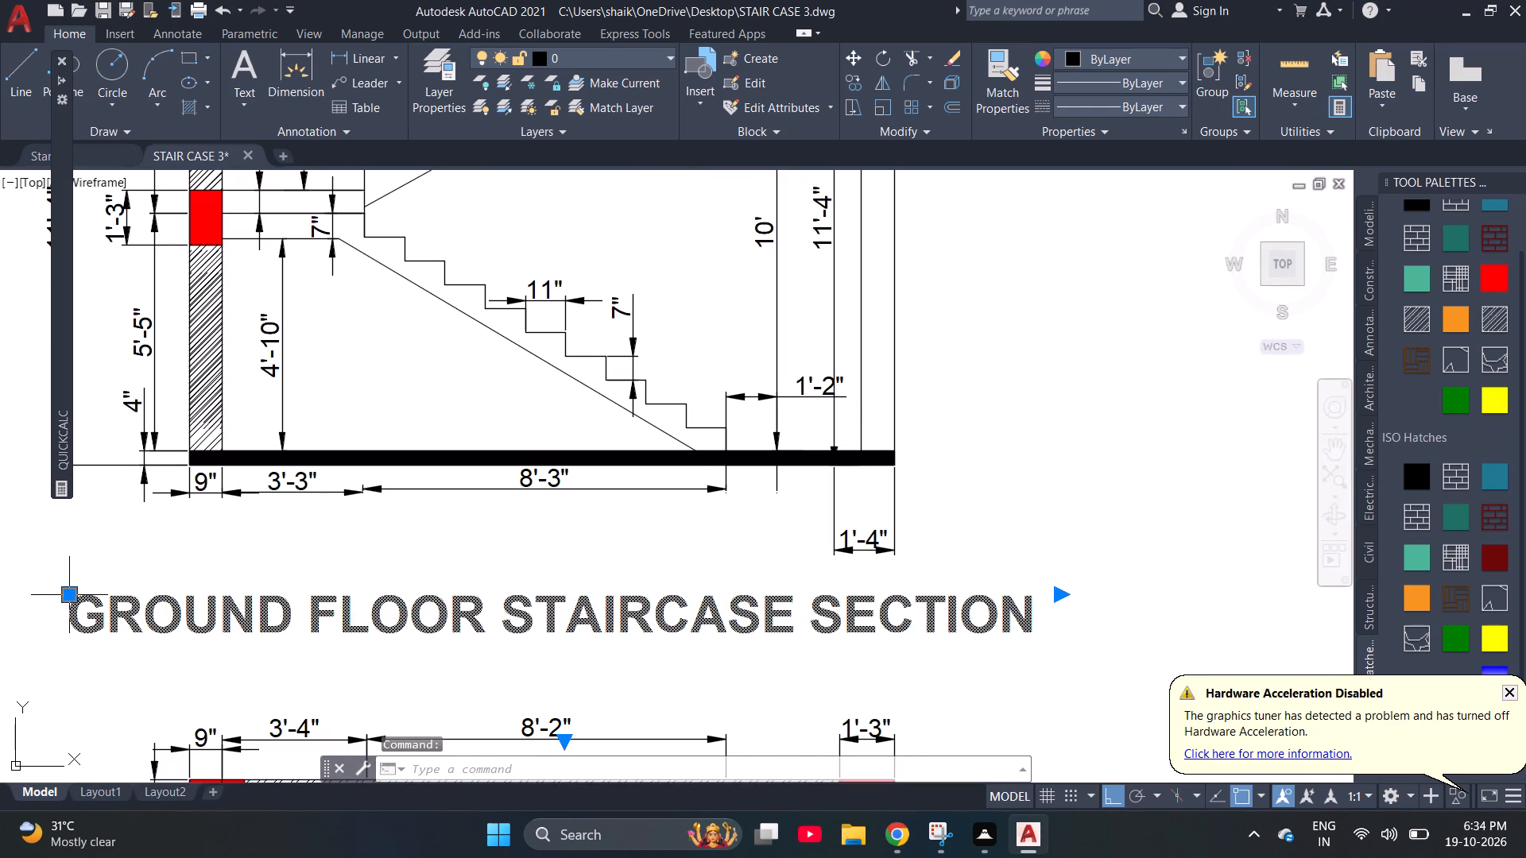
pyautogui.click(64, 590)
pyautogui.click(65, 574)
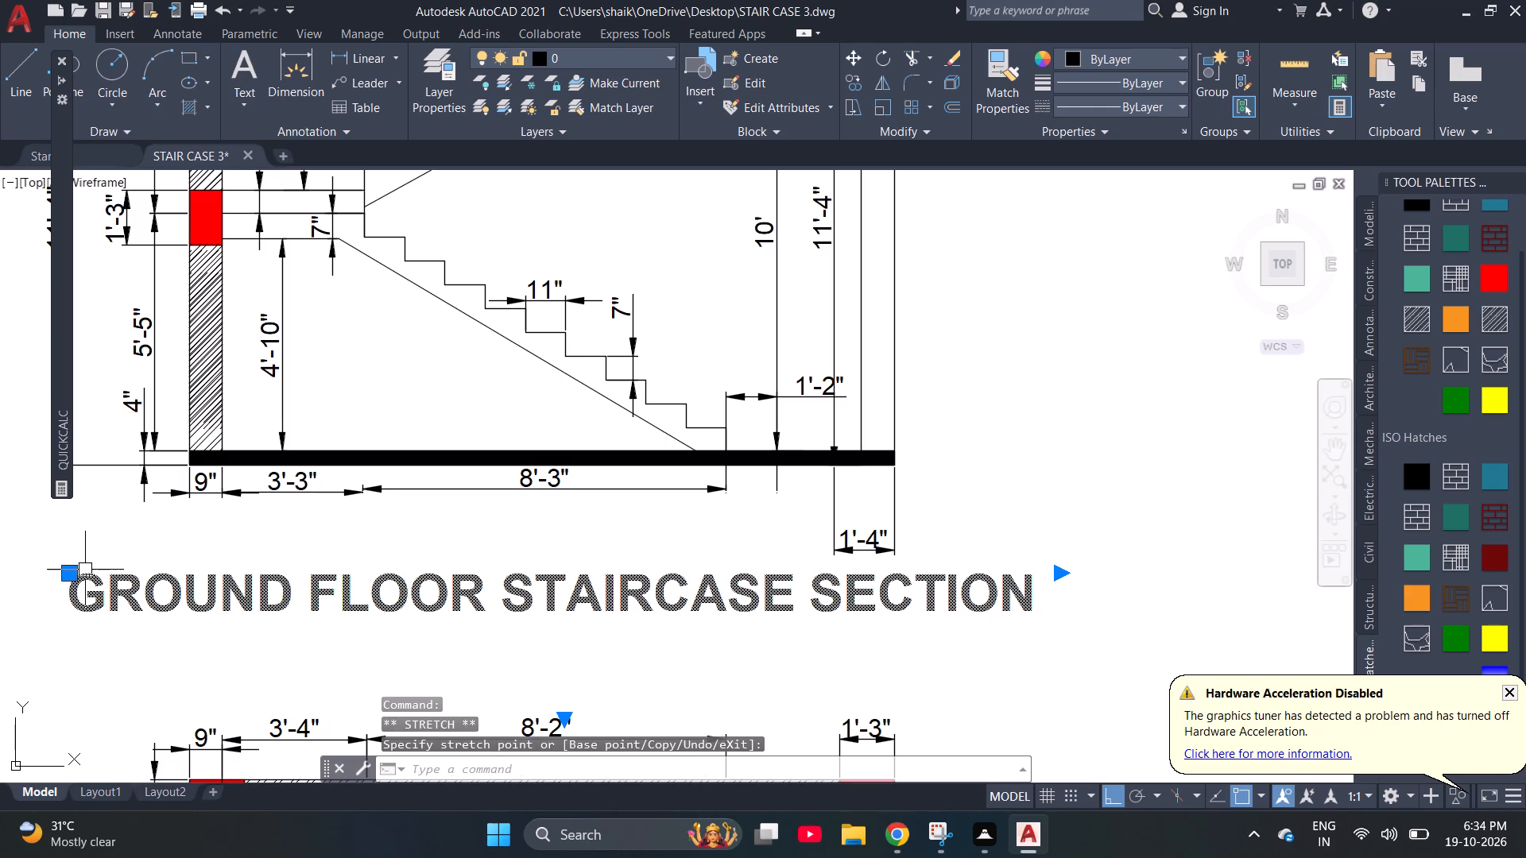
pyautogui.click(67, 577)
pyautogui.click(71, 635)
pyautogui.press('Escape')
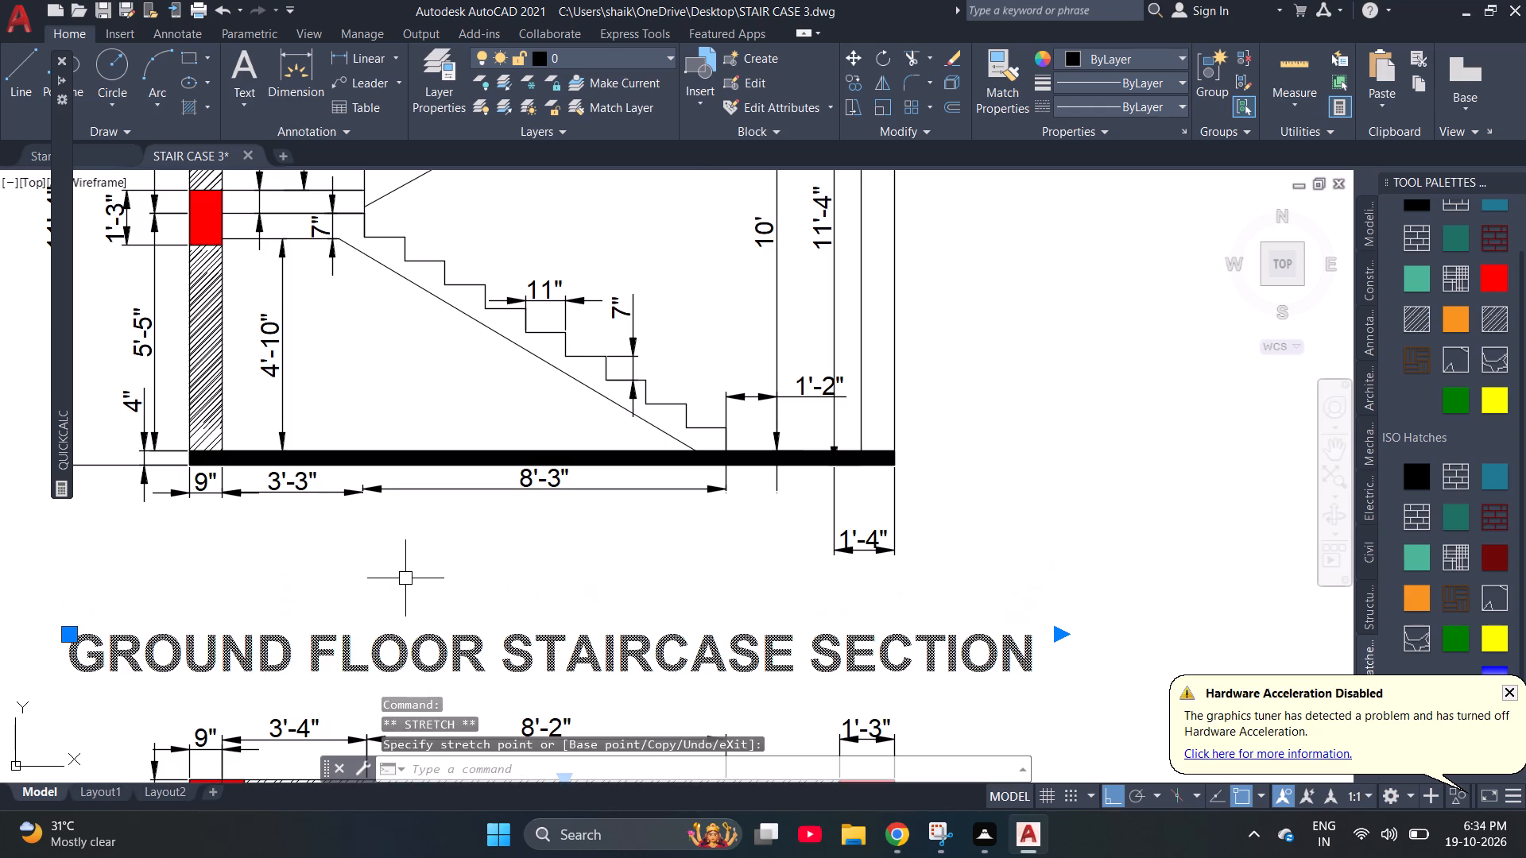
# Move the GROUND FLOOR STAIRCASE SECTION title straight up, just below the section's lower 1'-4" dimension.
pyautogui.scroll(-1, 405, 578)
pyautogui.scroll(-1, 578, 553)
pyautogui.scroll(-1, 334, 541)
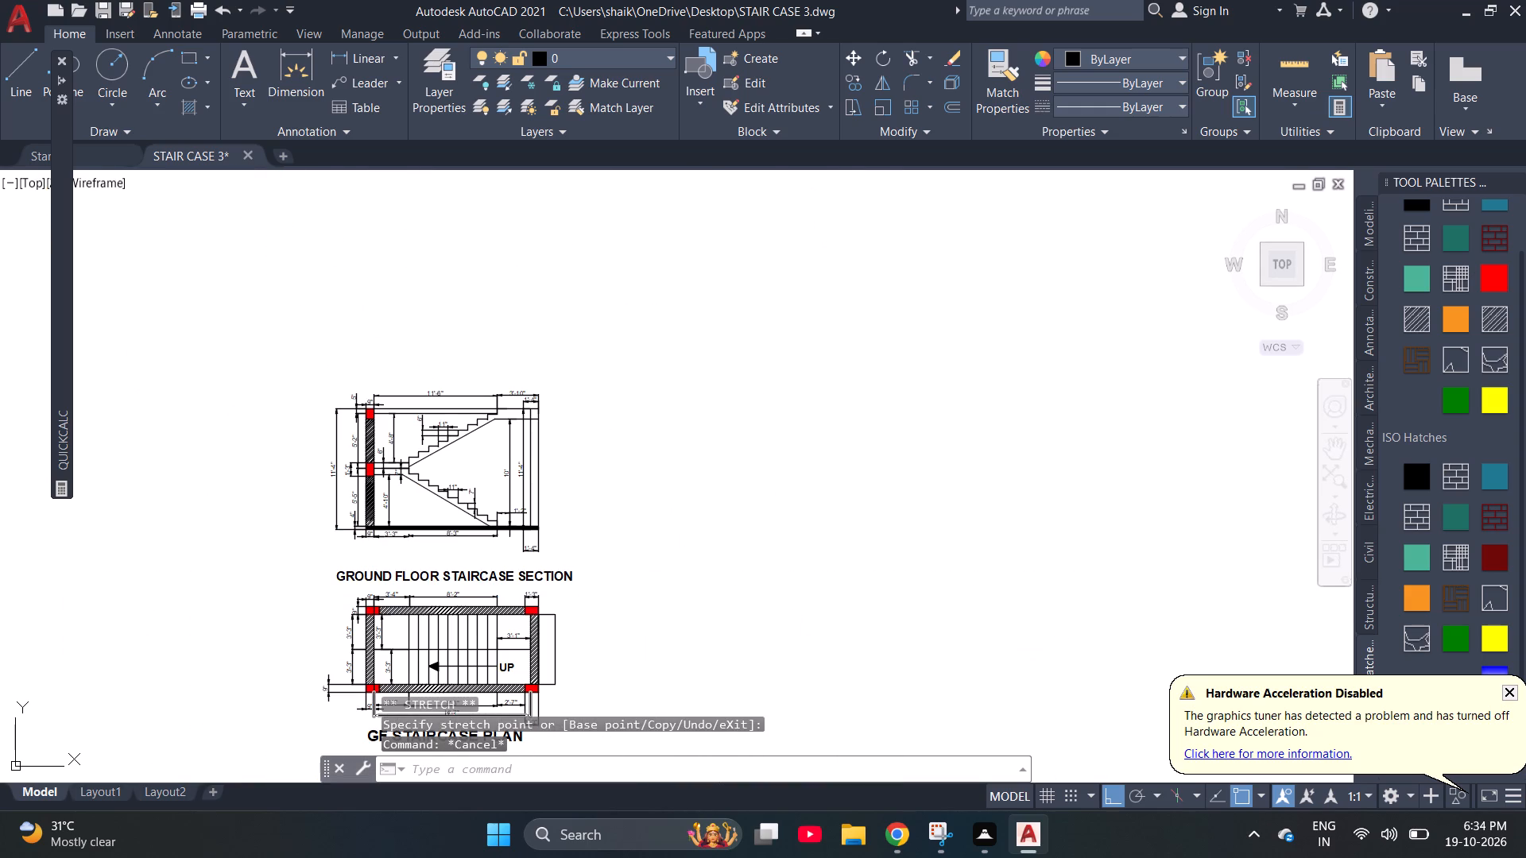
pyautogui.click(354, 581)
pyautogui.scroll(2, 328, 569)
pyautogui.click(343, 579)
pyautogui.click(344, 547)
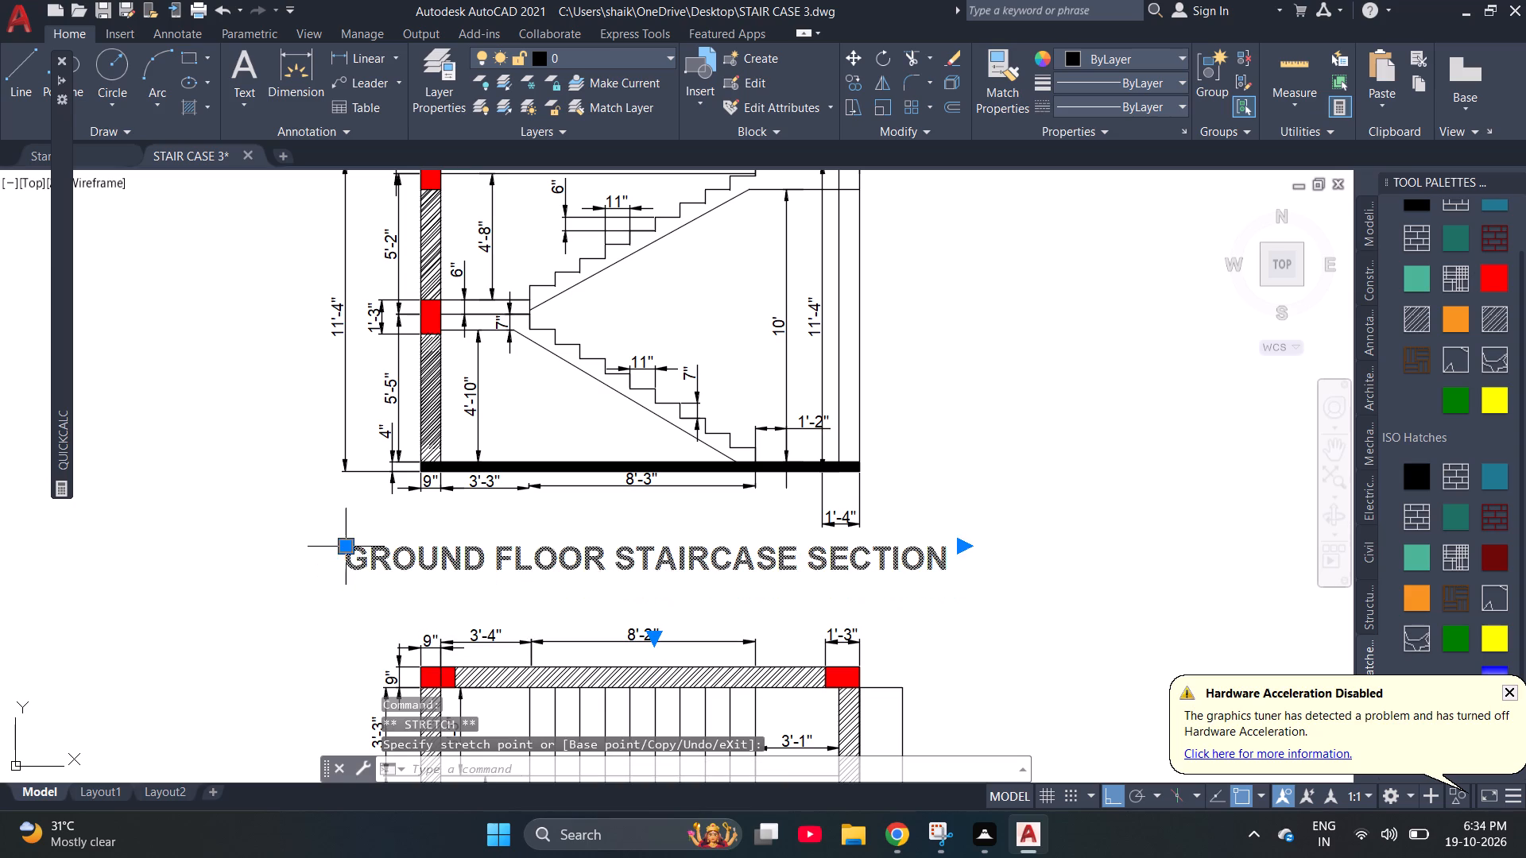
pyautogui.press('Escape')
# Check the plan's lower 1'-3" dimension, the UP label and the overall arrangement of both titled staircase drawings.
pyautogui.scroll(-1, 610, 583)
pyautogui.scroll(-2, 254, 446)
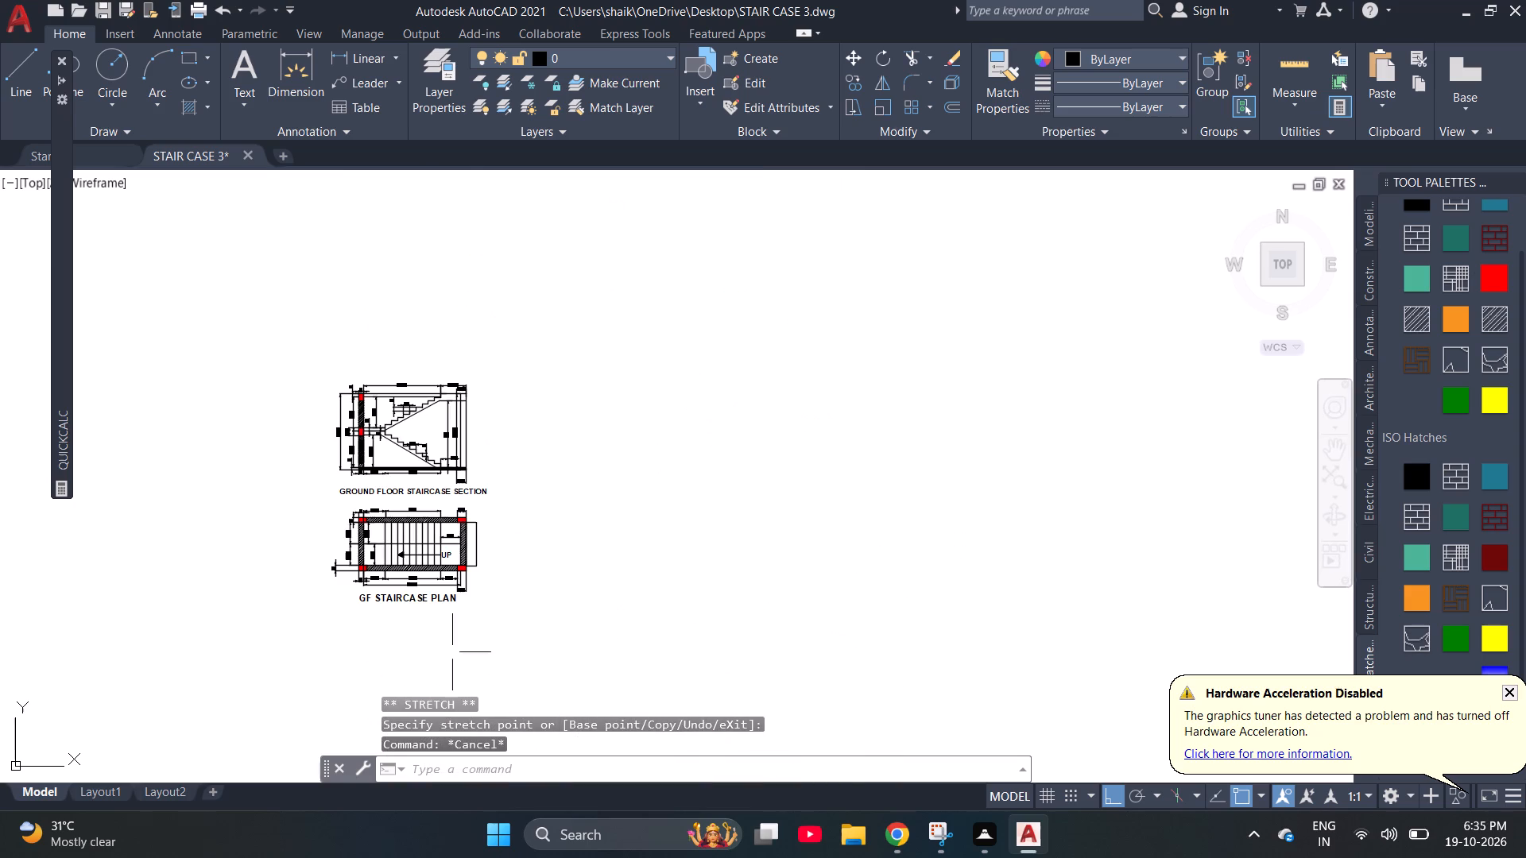
pyautogui.scroll(3, 403, 634)
pyautogui.scroll(2, 540, 534)
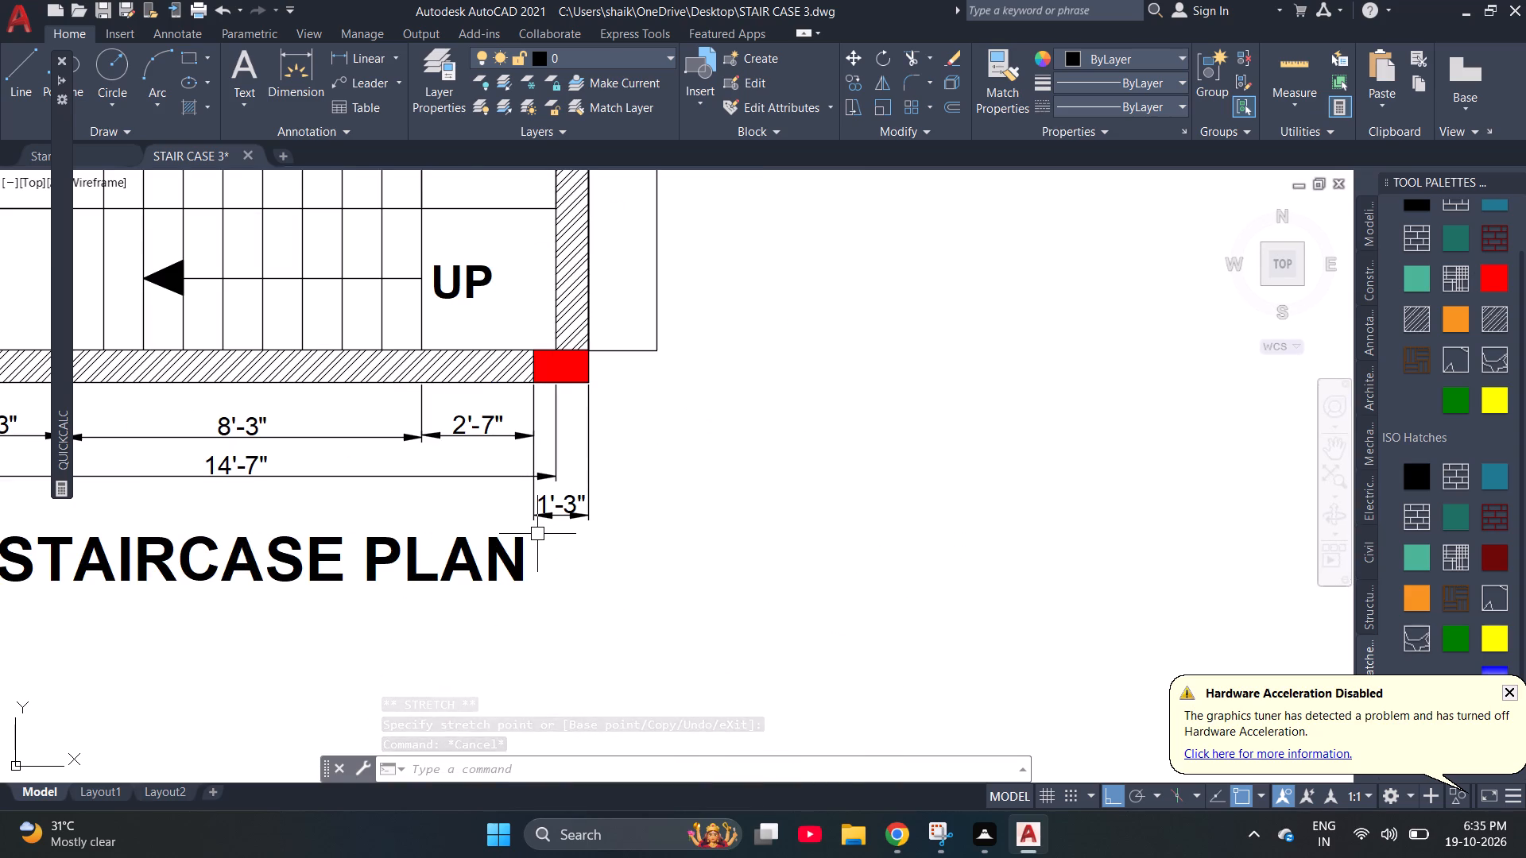
pyautogui.click(571, 508)
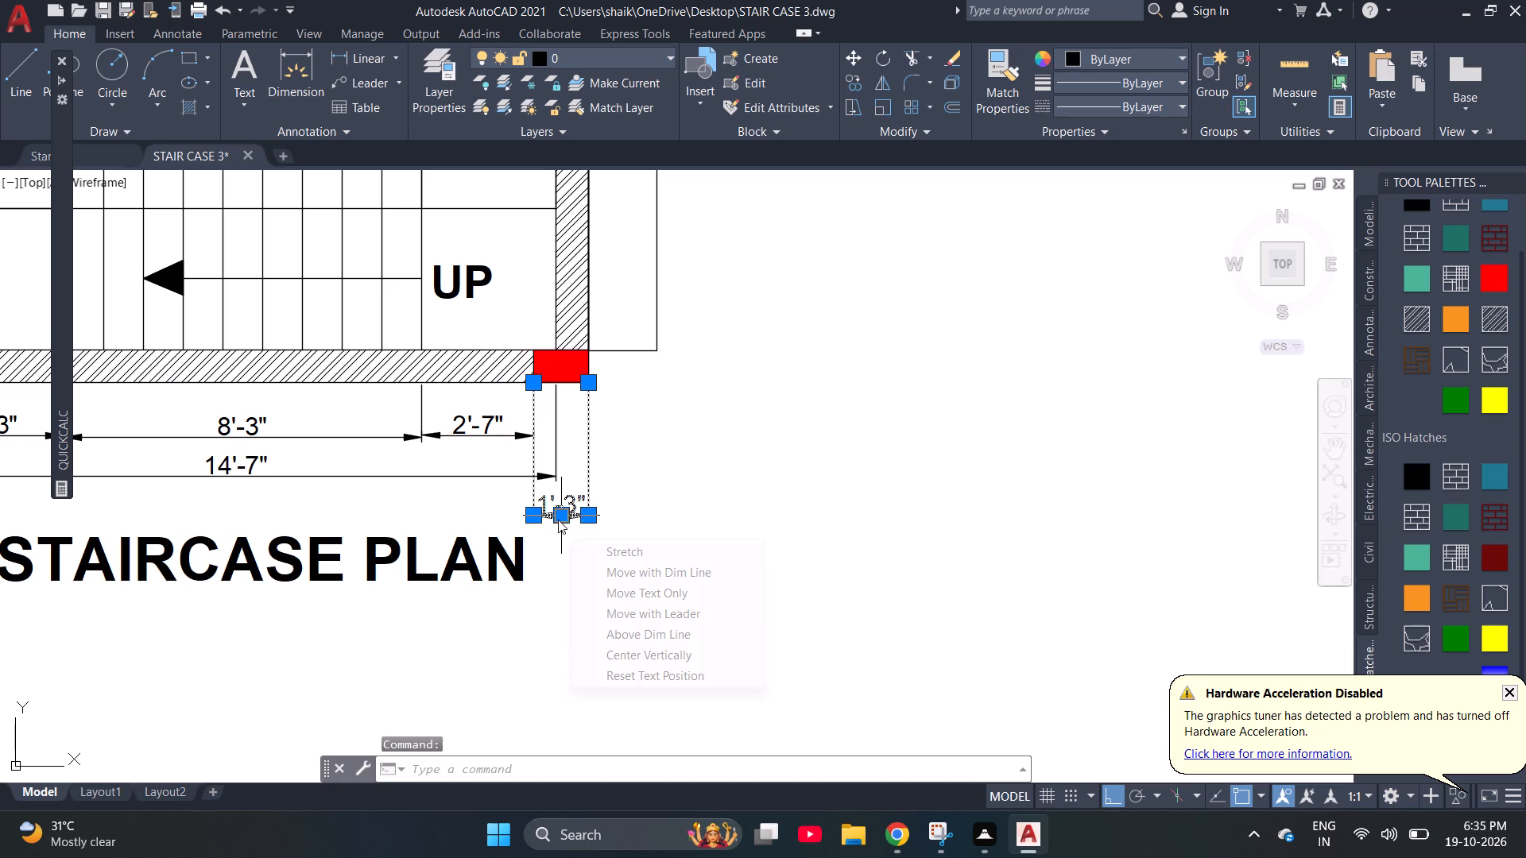
pyautogui.press('Escape')
pyautogui.press('Escape')
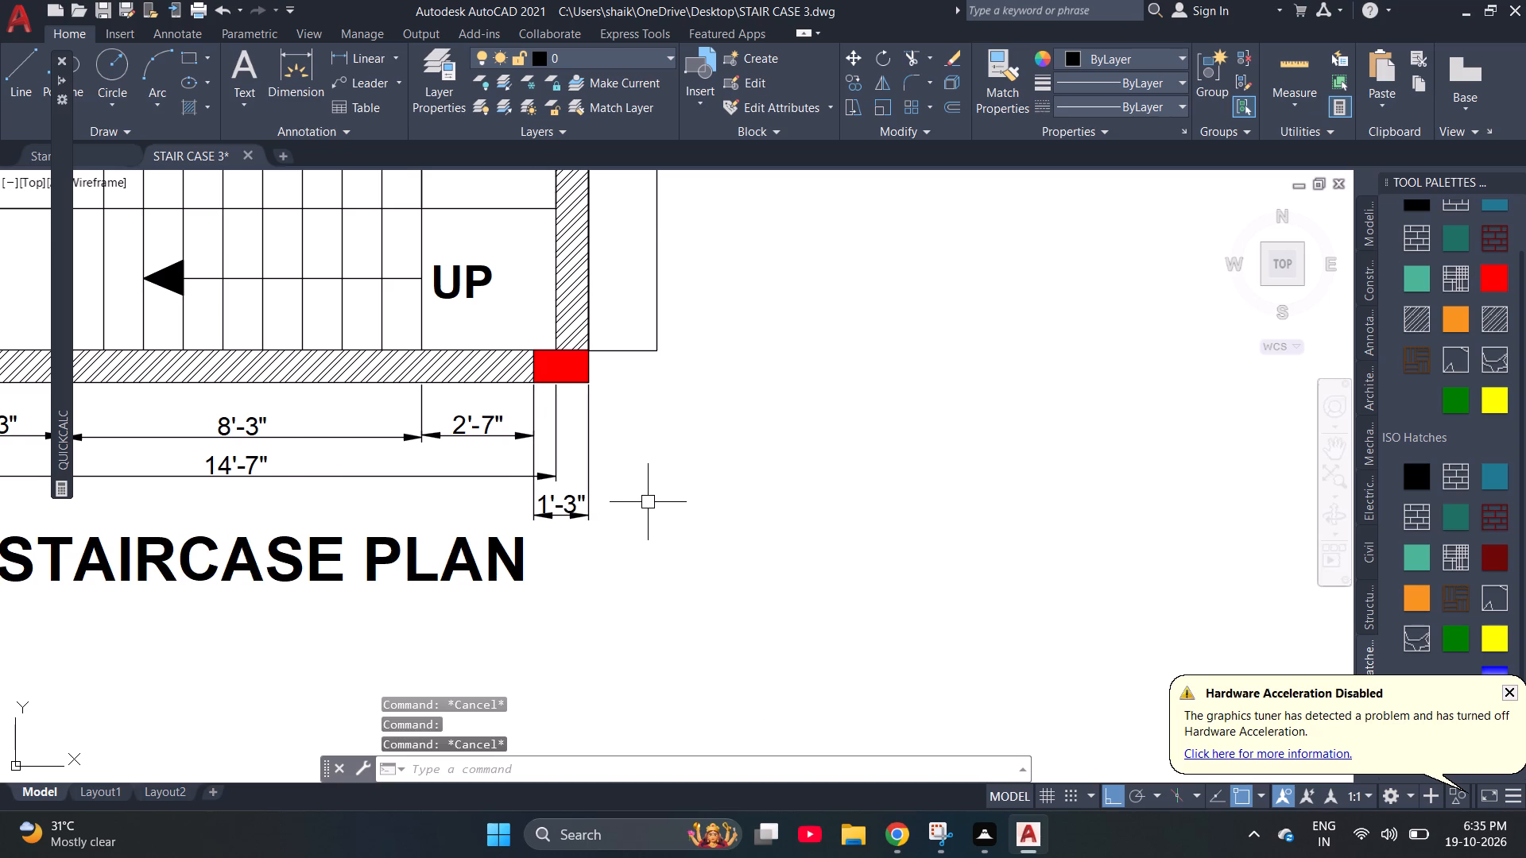
pyautogui.scroll(-3, 648, 502)
pyautogui.scroll(3, 605, 439)
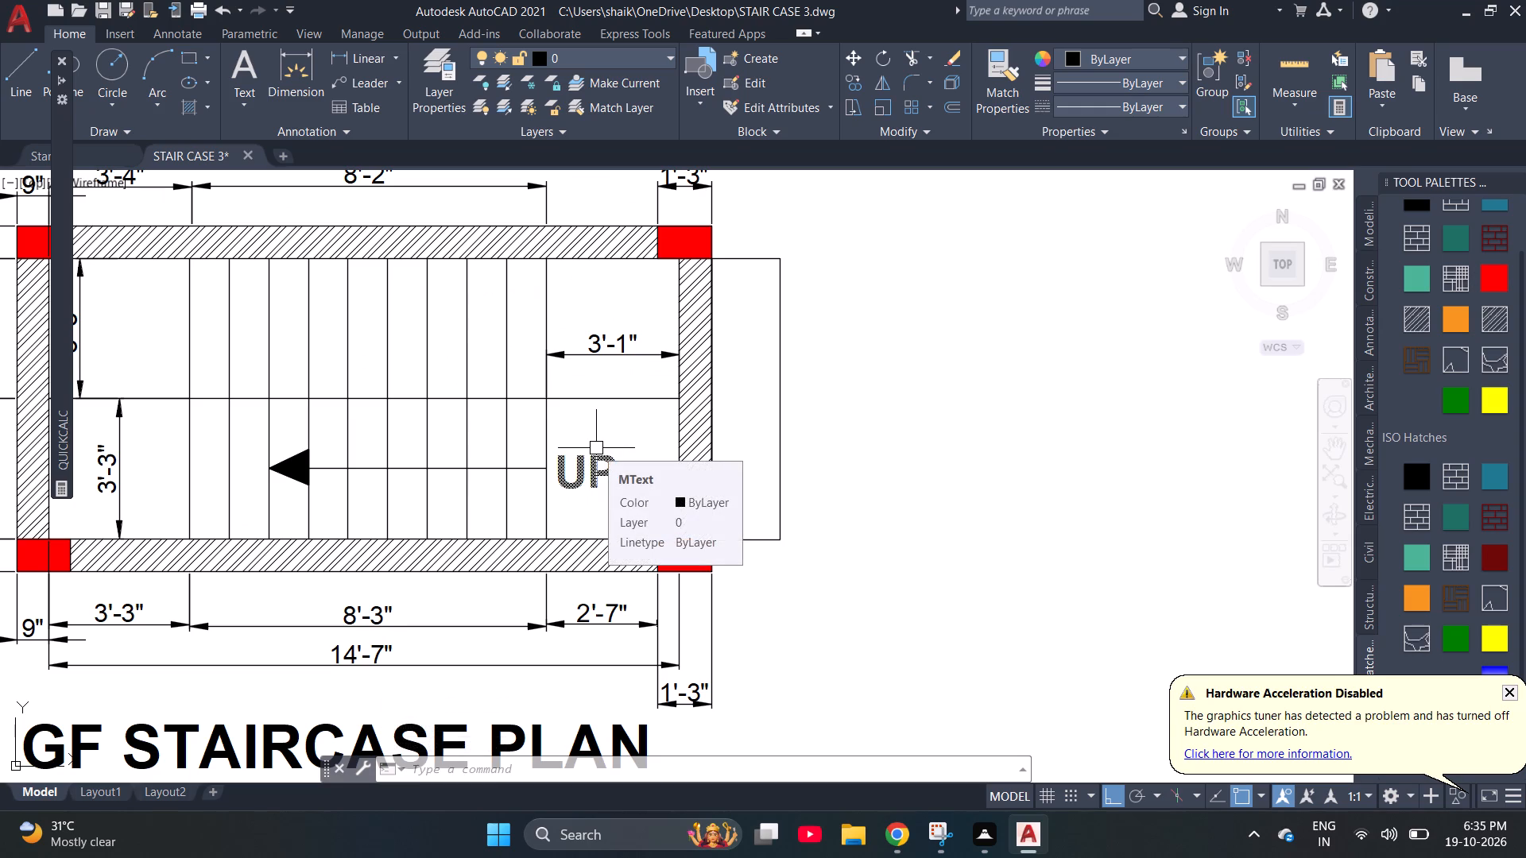
pyautogui.press('Escape')
pyautogui.scroll(-4, 596, 448)
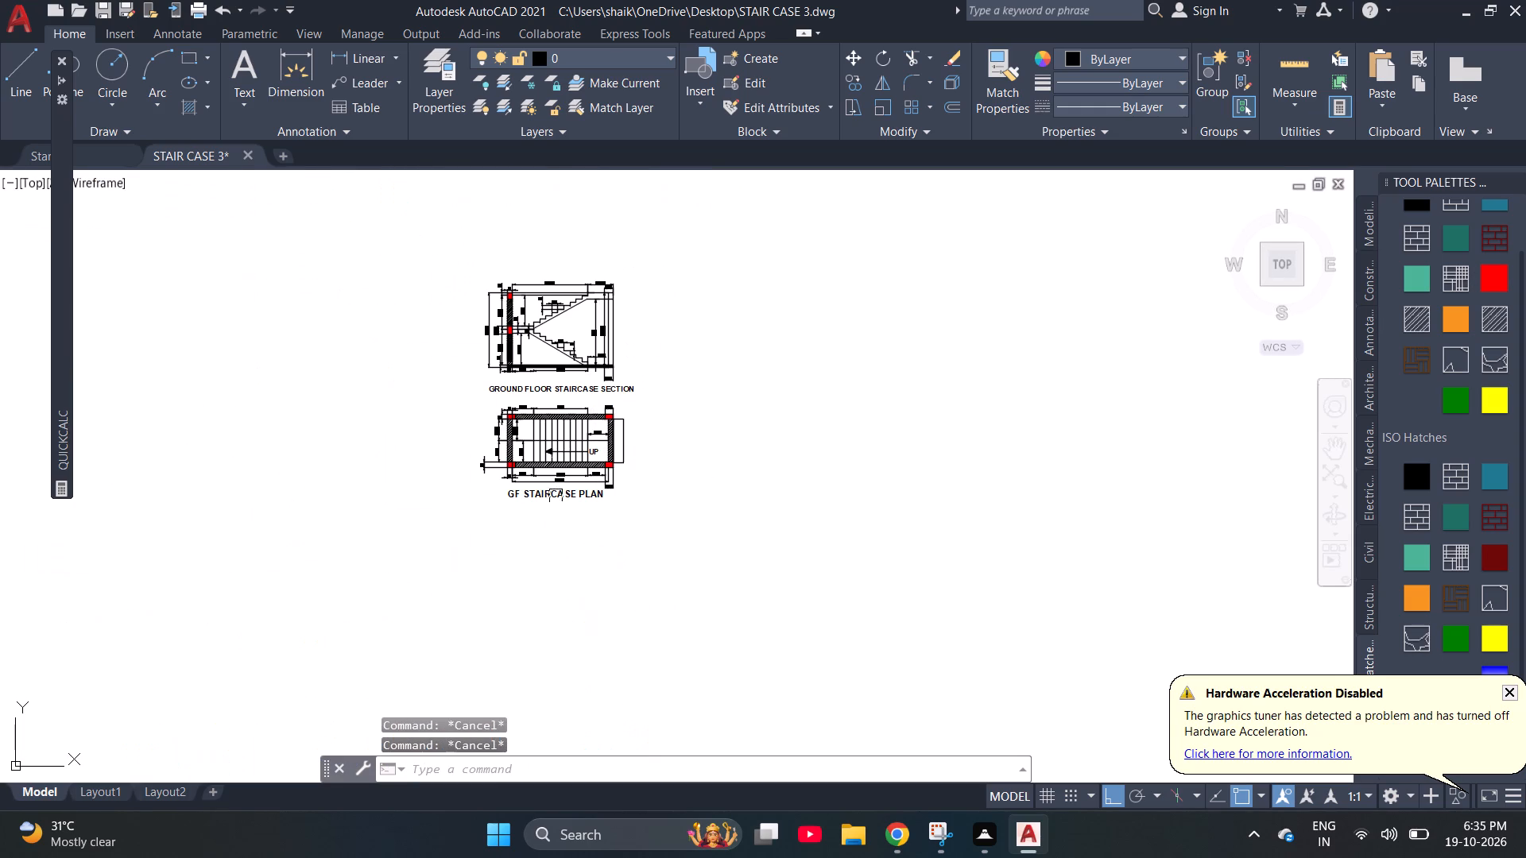
pyautogui.scroll(2, 556, 284)
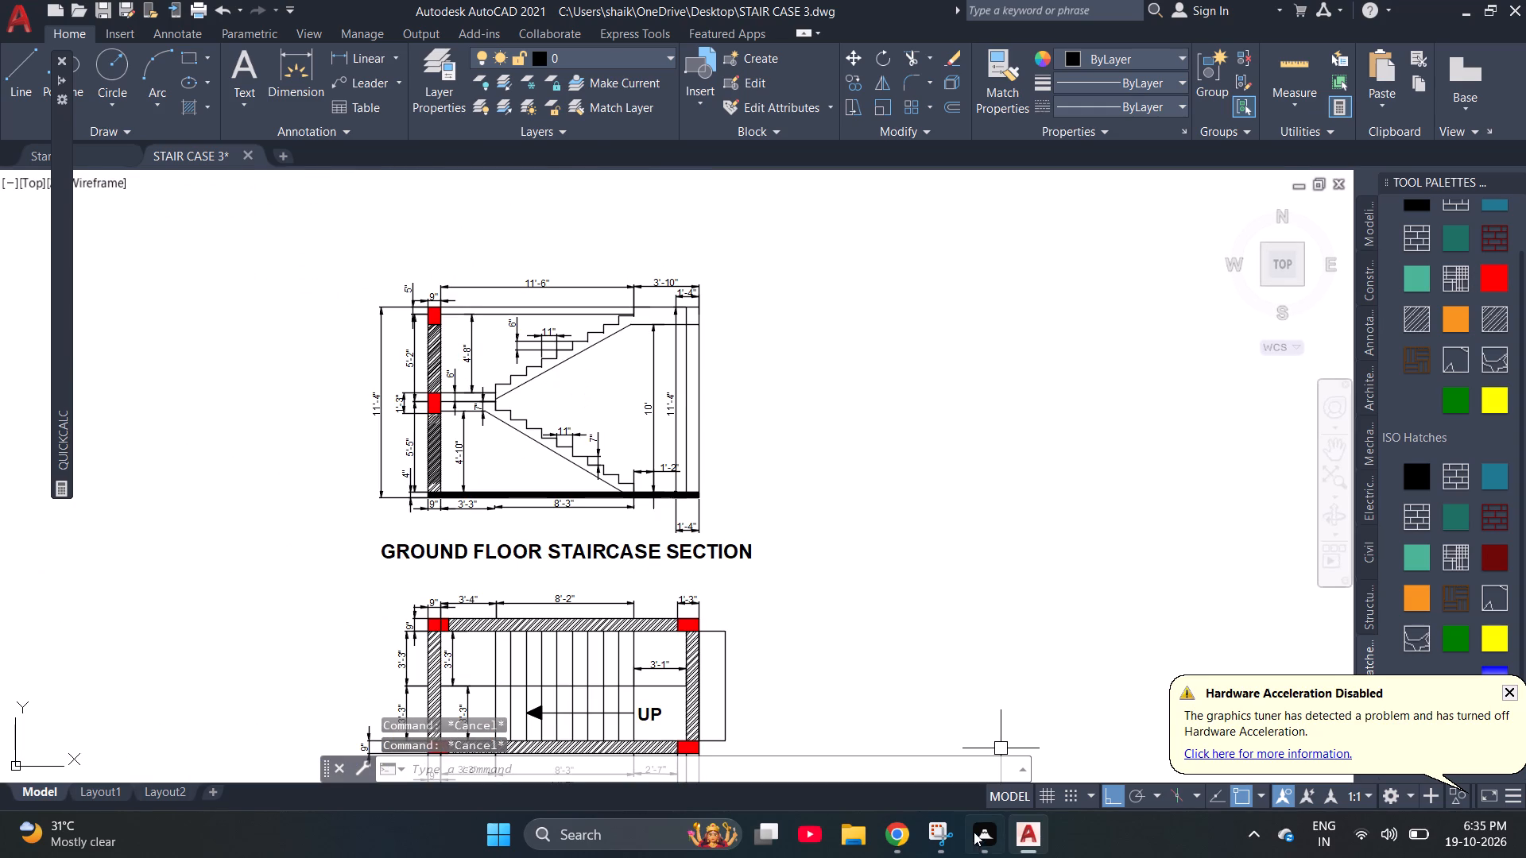